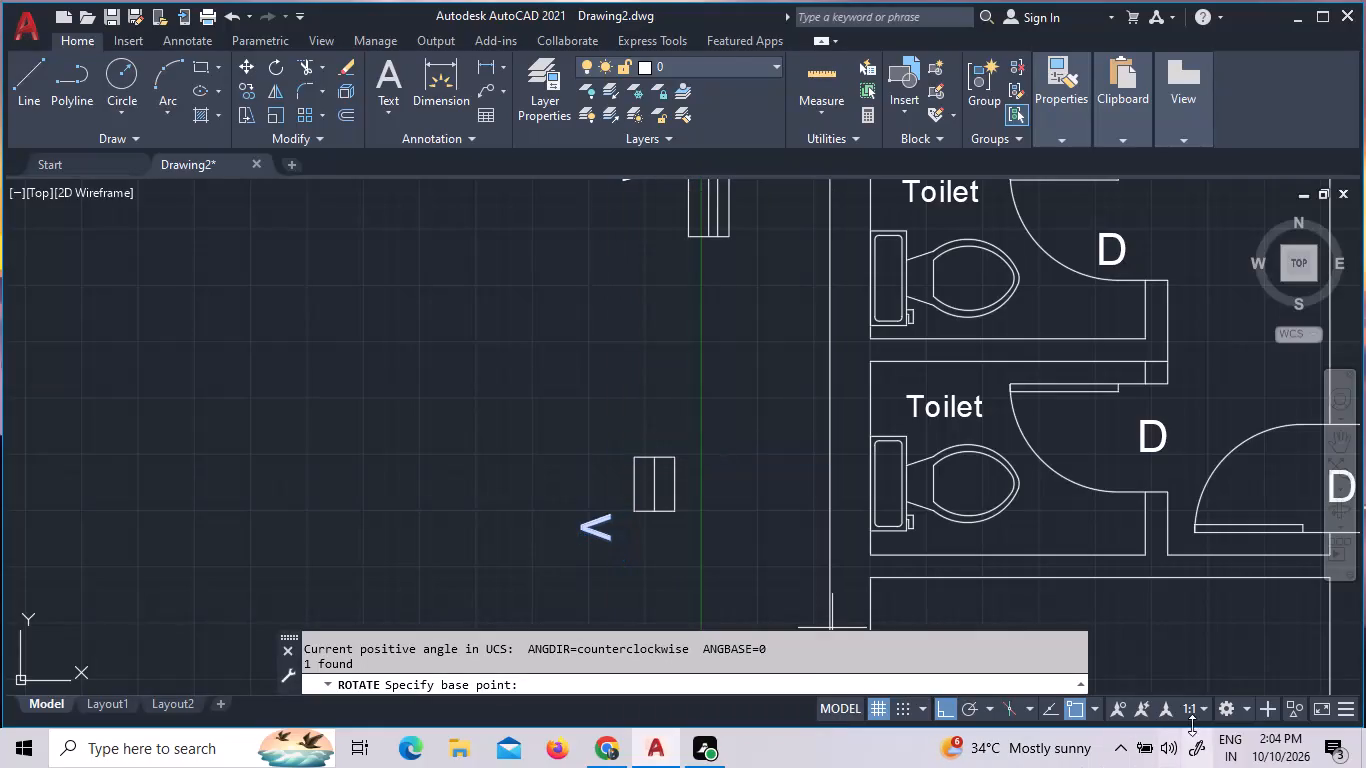
Rotate the sideways V label beside the small ventilator symbol until it reads upright, with object snap turned off.
left_click(1073, 700)
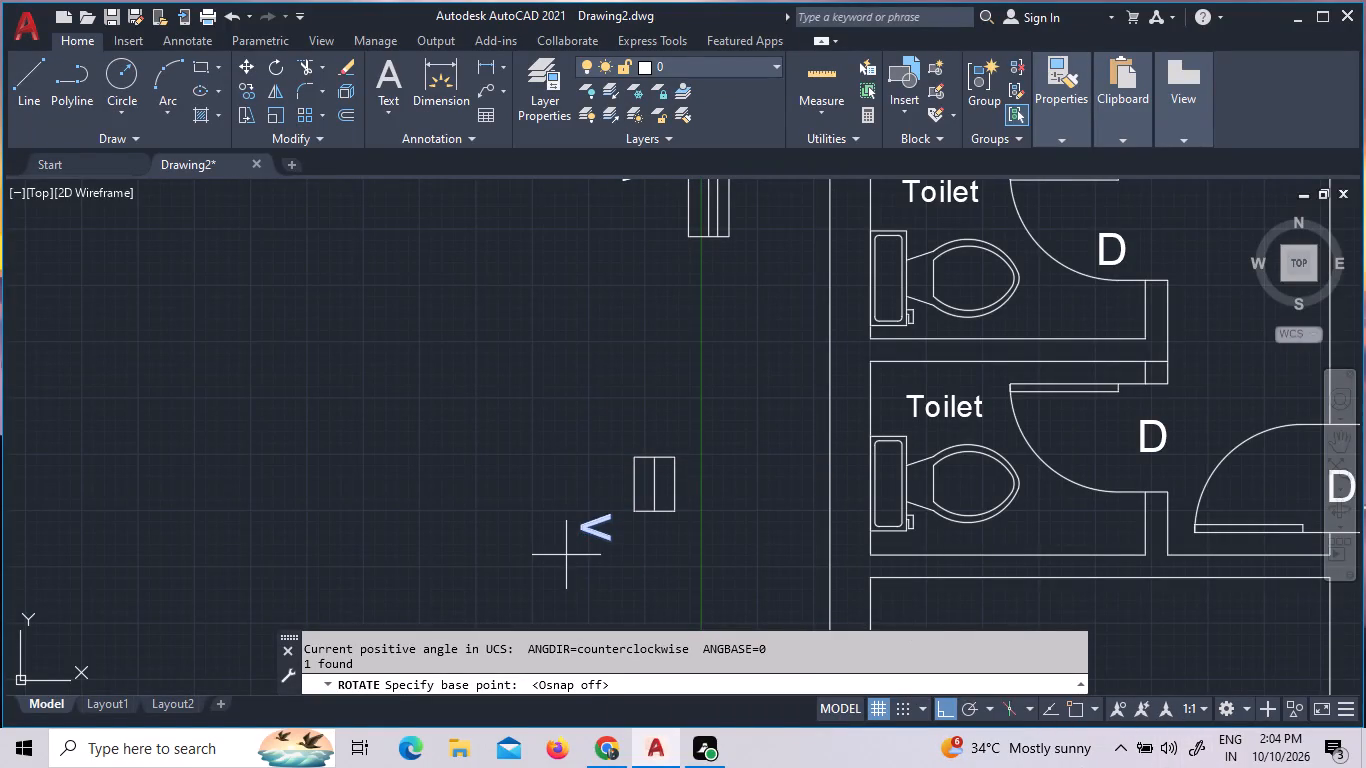
left_click(610, 538)
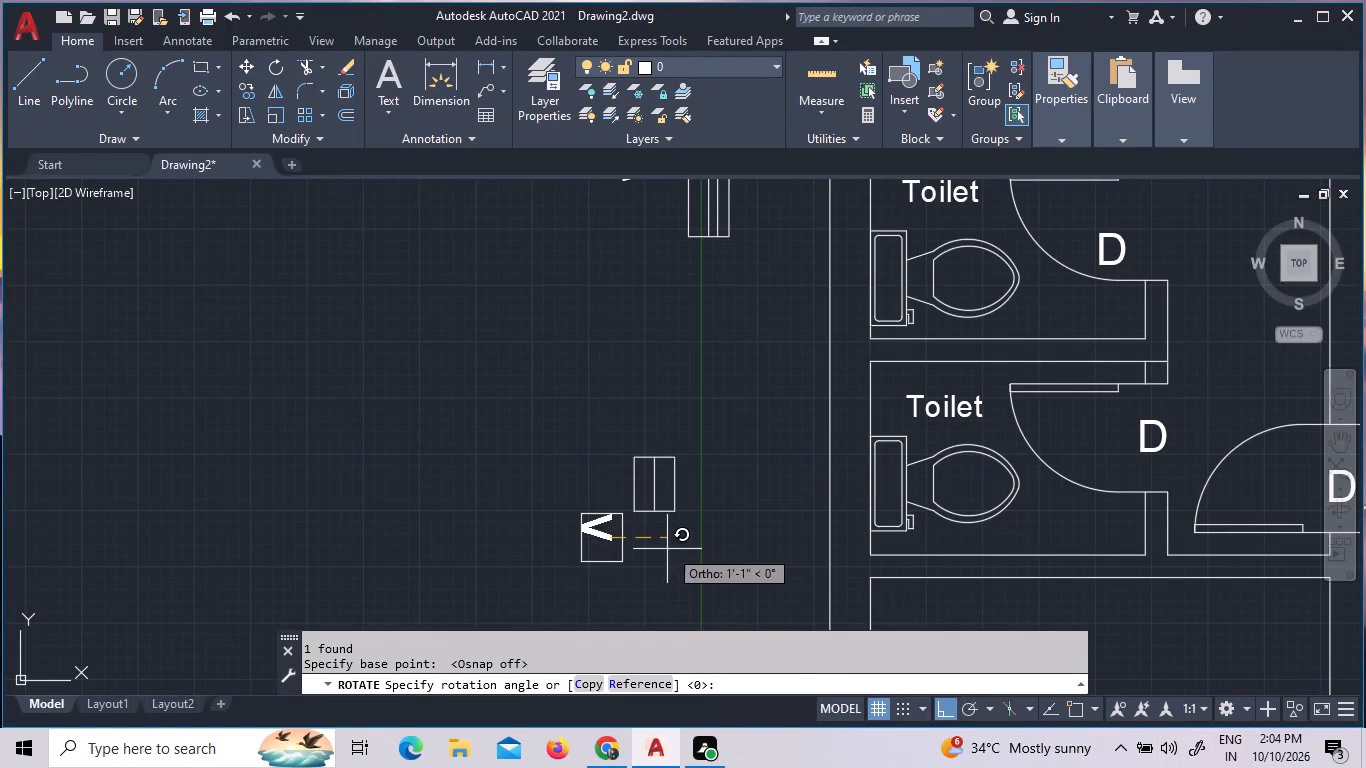
left_click(554, 479)
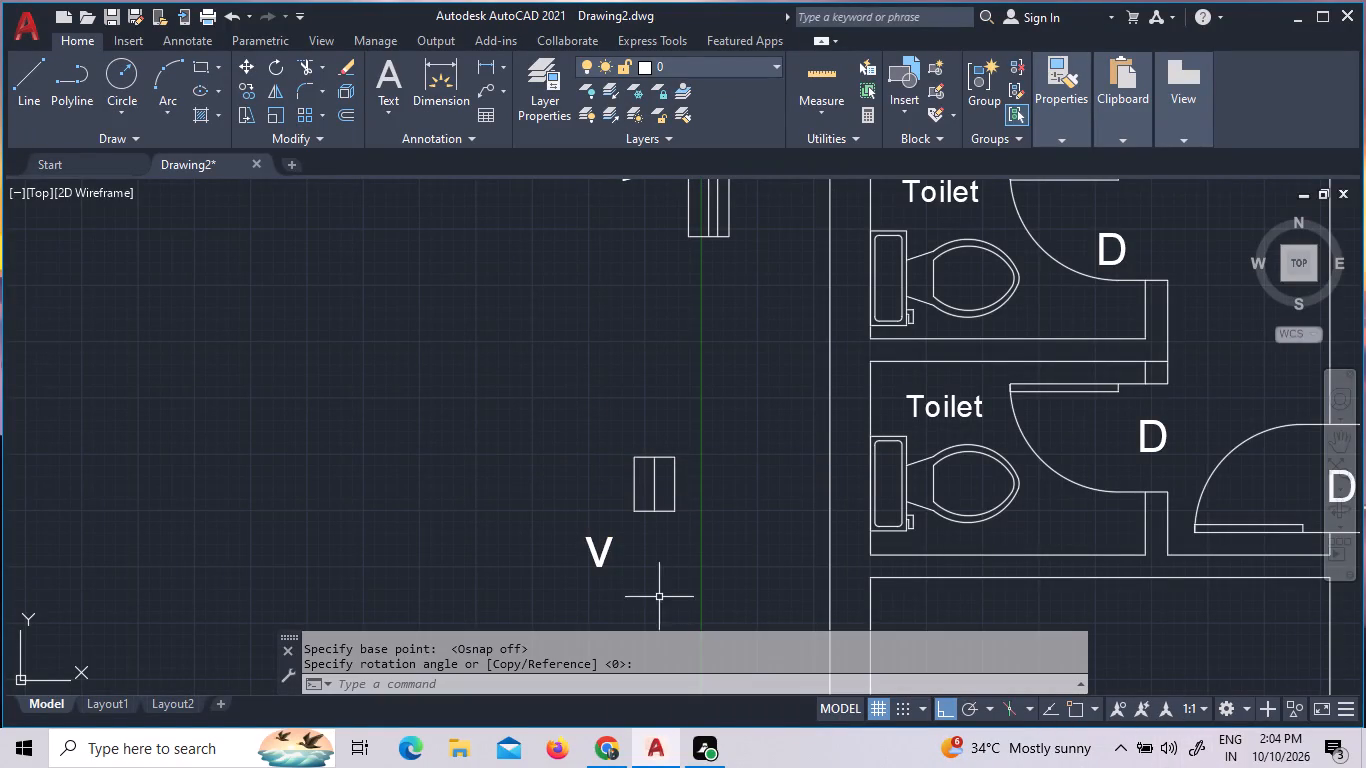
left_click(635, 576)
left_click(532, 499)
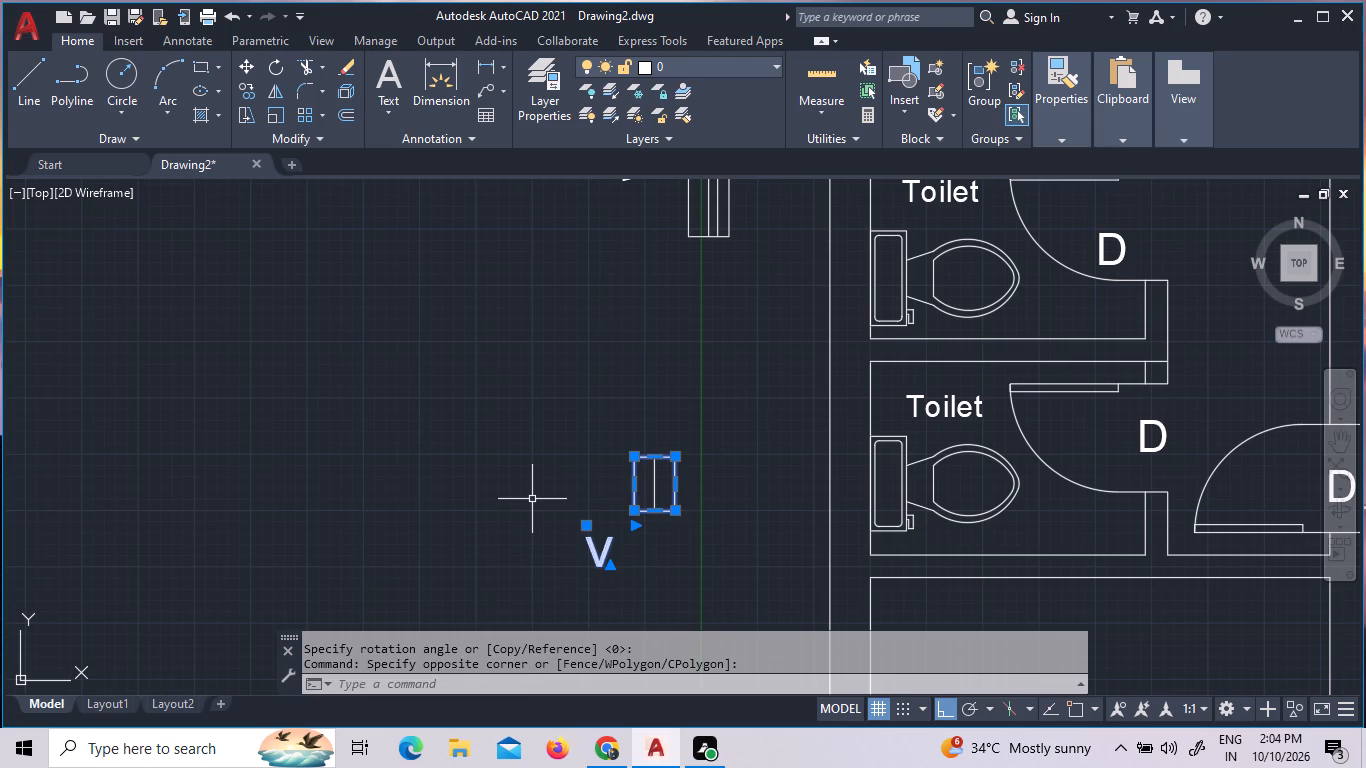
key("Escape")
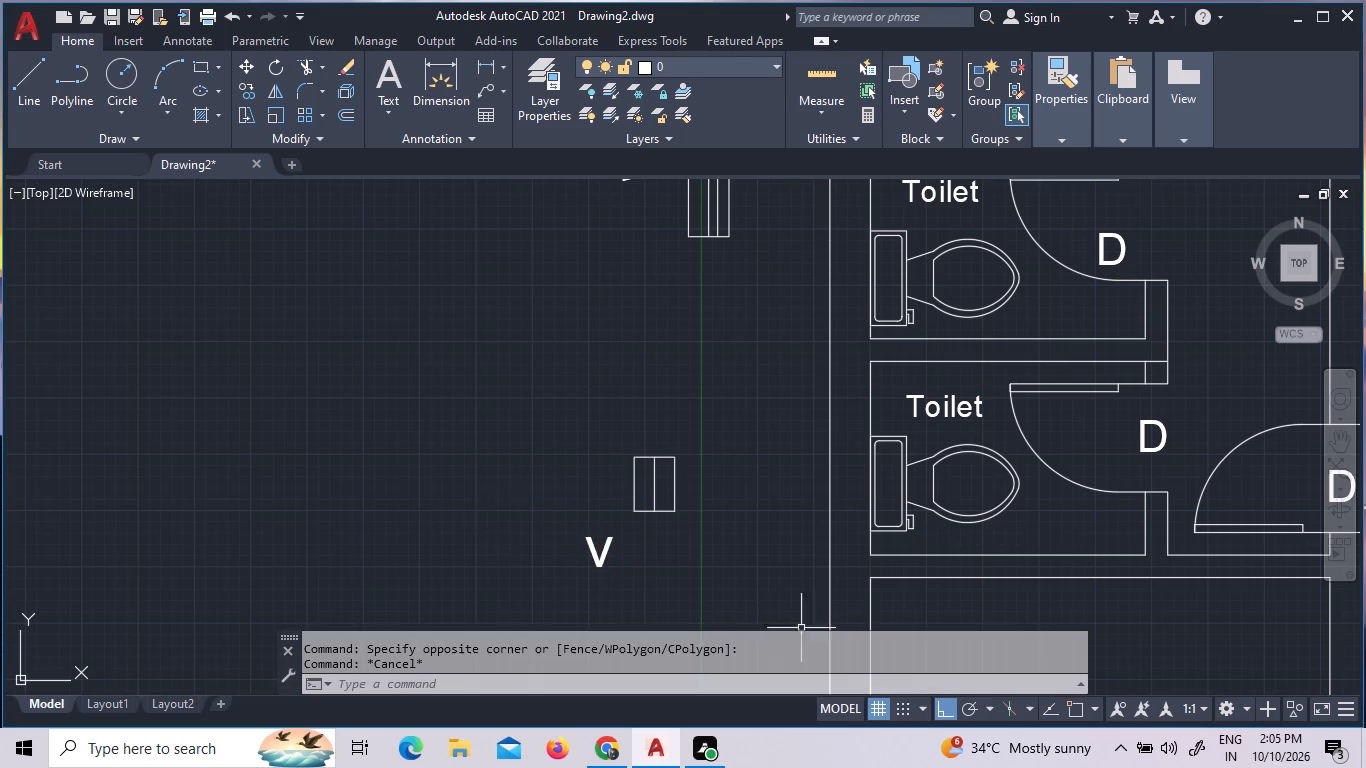
Move the V label up so it sits level with the small ventilator symbol, on its west side.
left_click(622, 575)
left_click(536, 516)
right_click(536, 514)
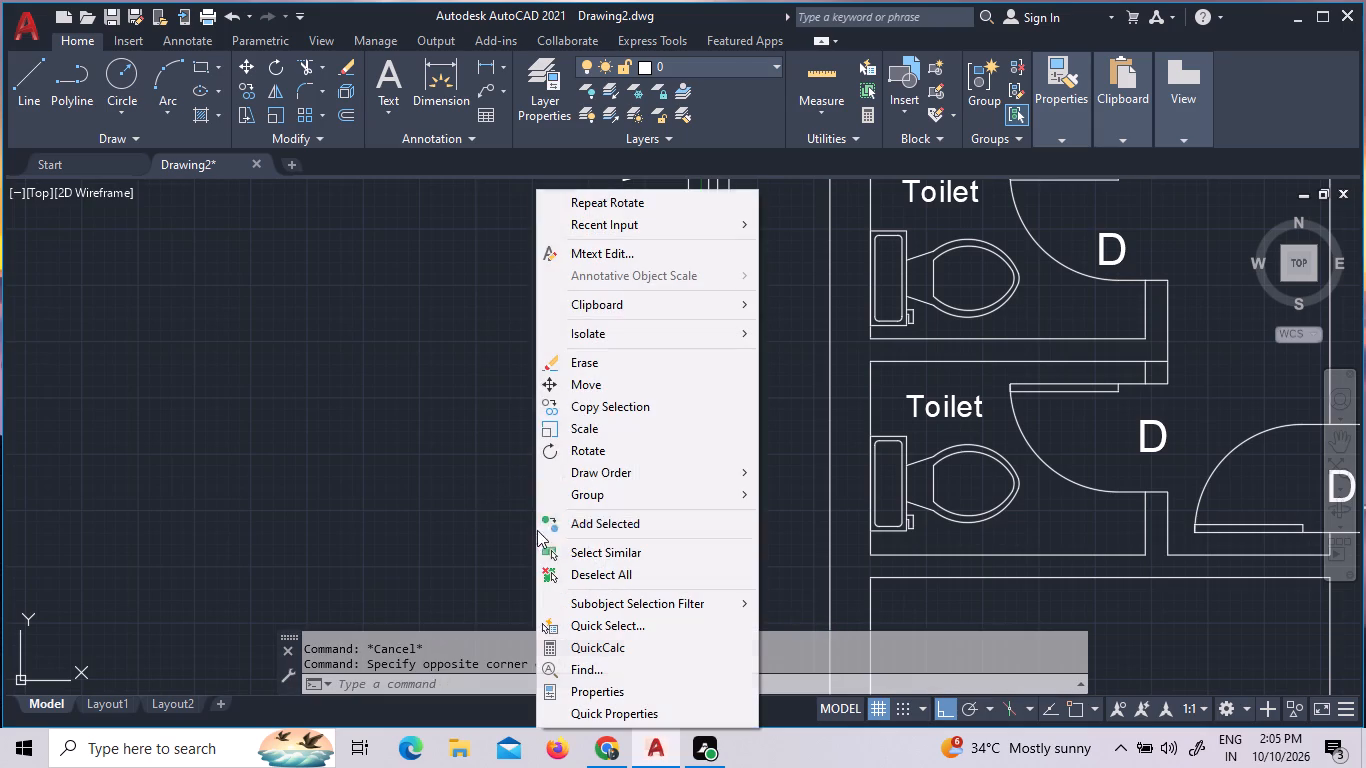
left_click(617, 391)
left_click(603, 548)
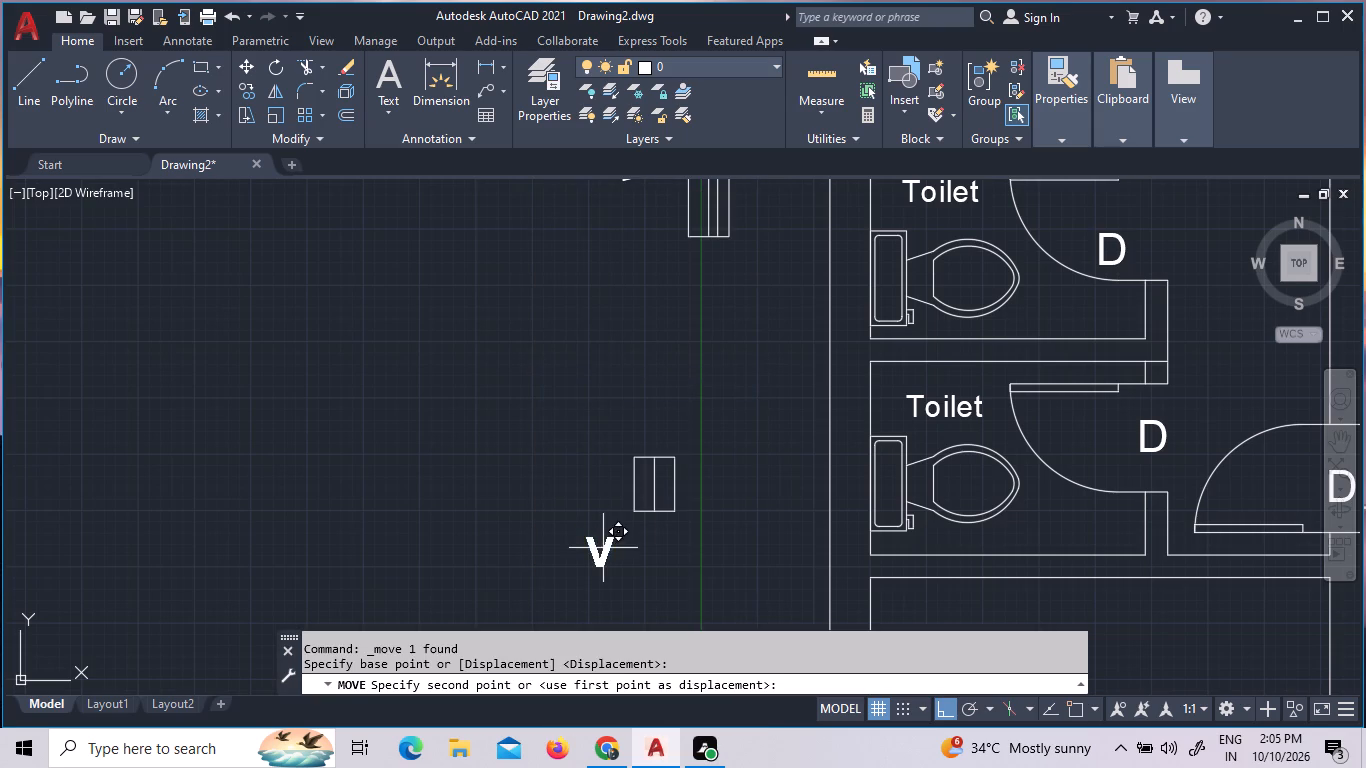
left_click(632, 488)
Copy the vertical window symbol with its W label onto the outer west wall of the room directly below the toilets, with Ortho off.
scroll(635, 493, "down", 2)
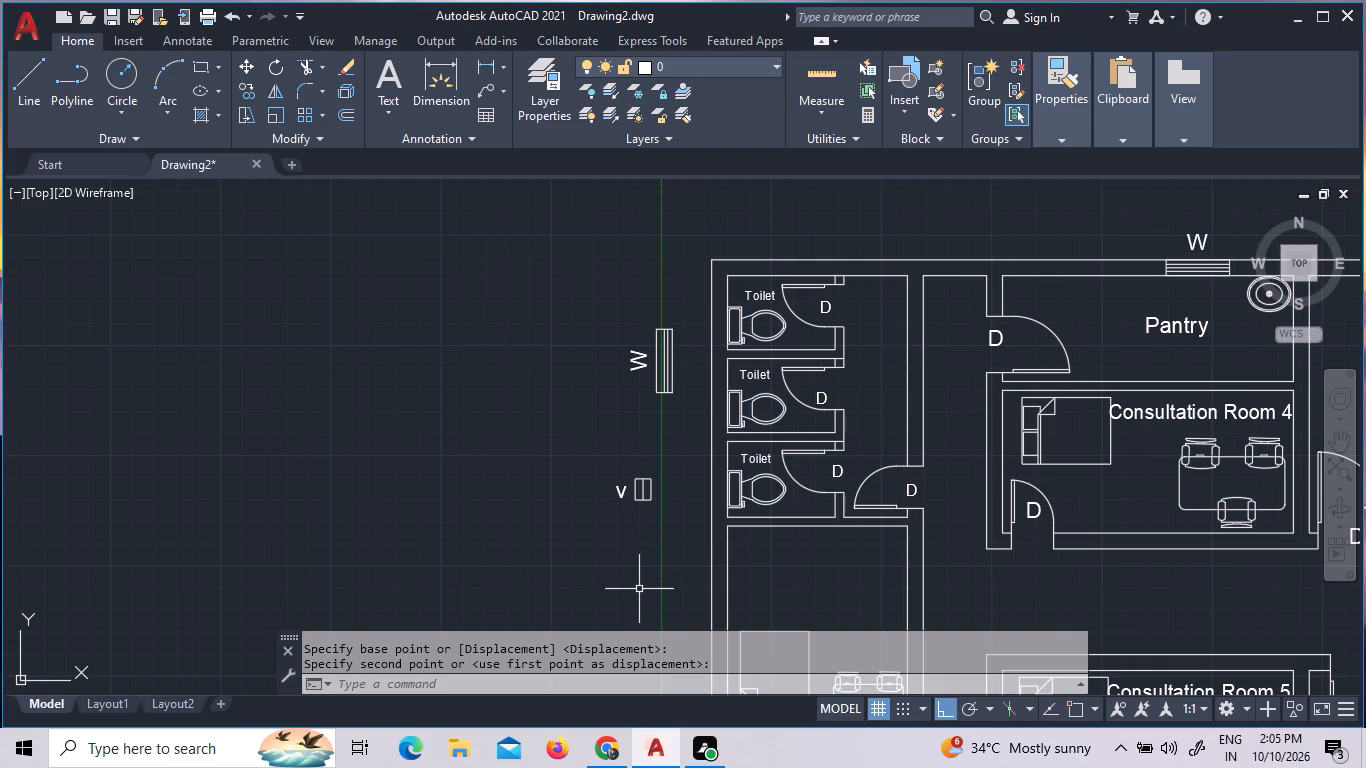
left_click(684, 413)
left_click(603, 311)
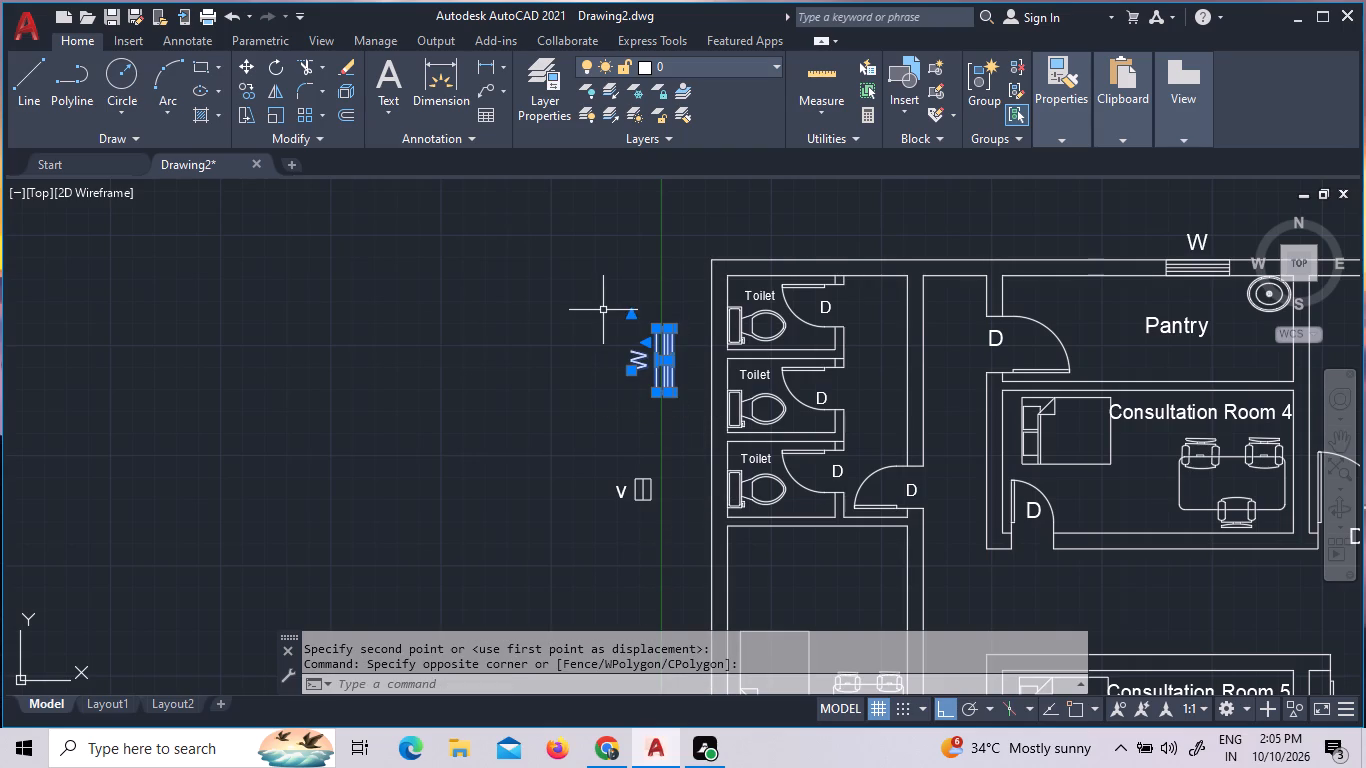
right_click(648, 364)
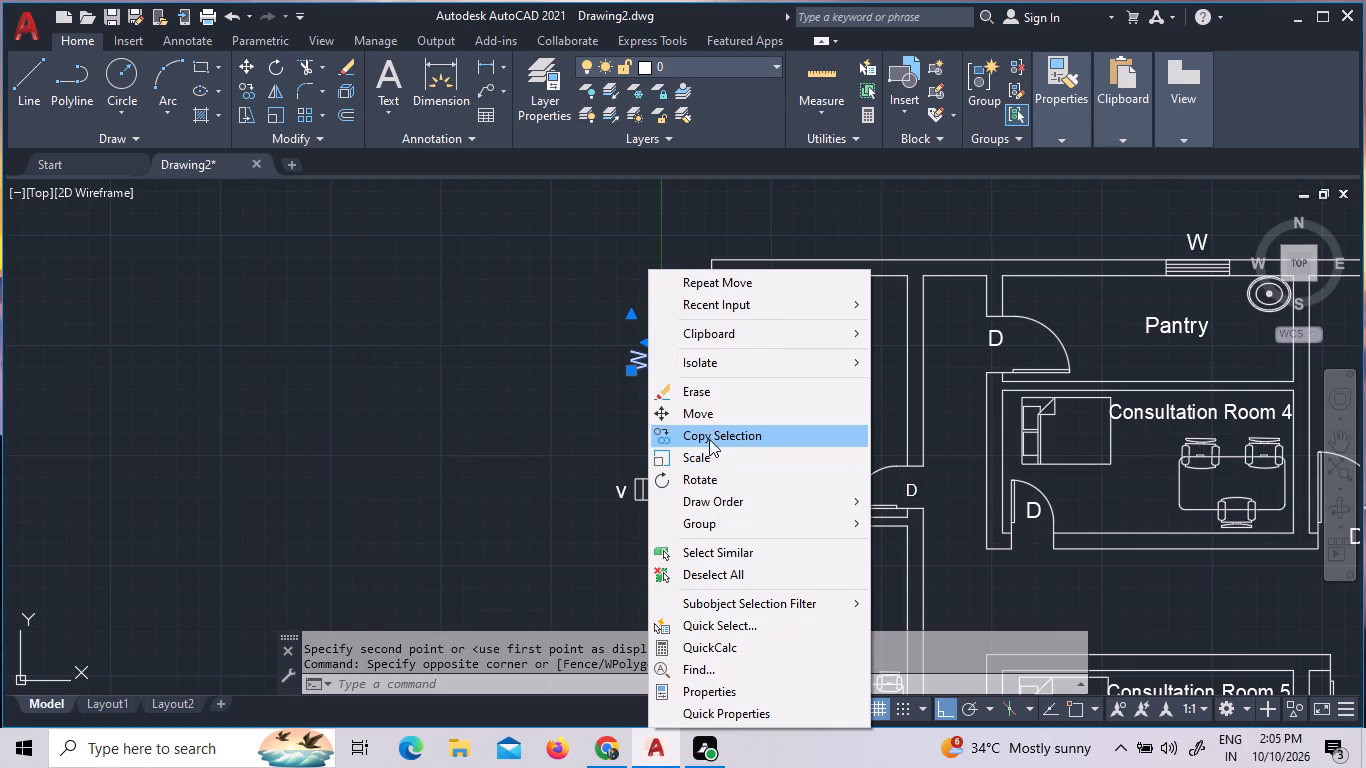
double_click(710, 435)
scroll(775, 553, "down", 3)
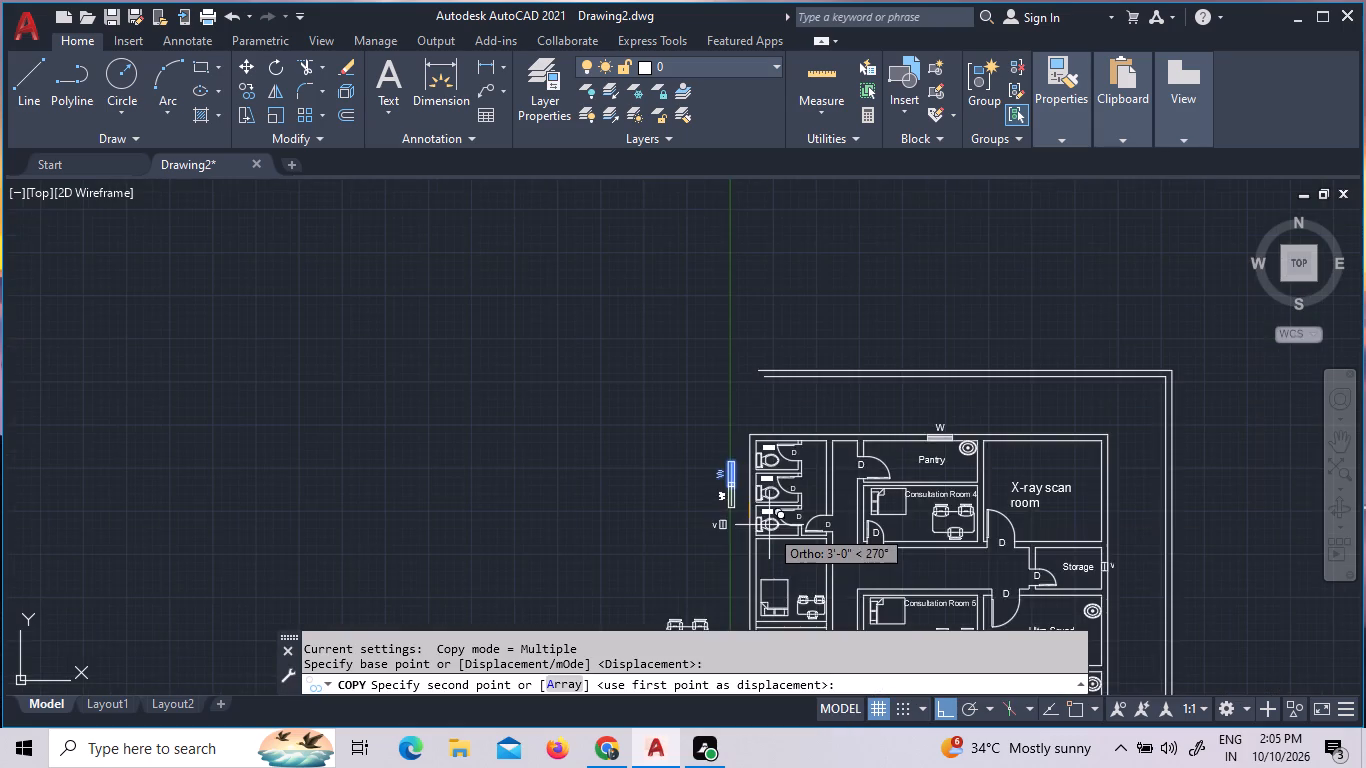
scroll(769, 525, "down", 2)
scroll(765, 589, "up", 4)
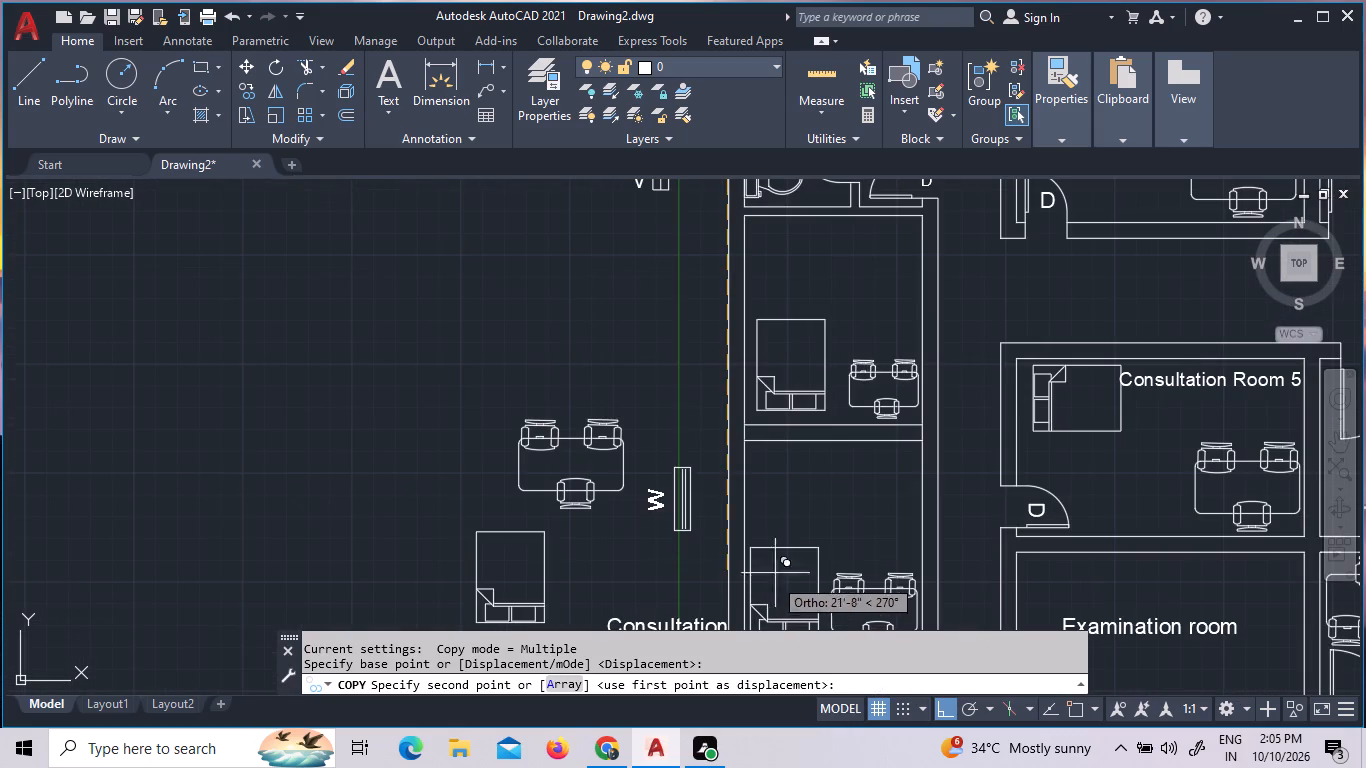
scroll(770, 422, "down", 2)
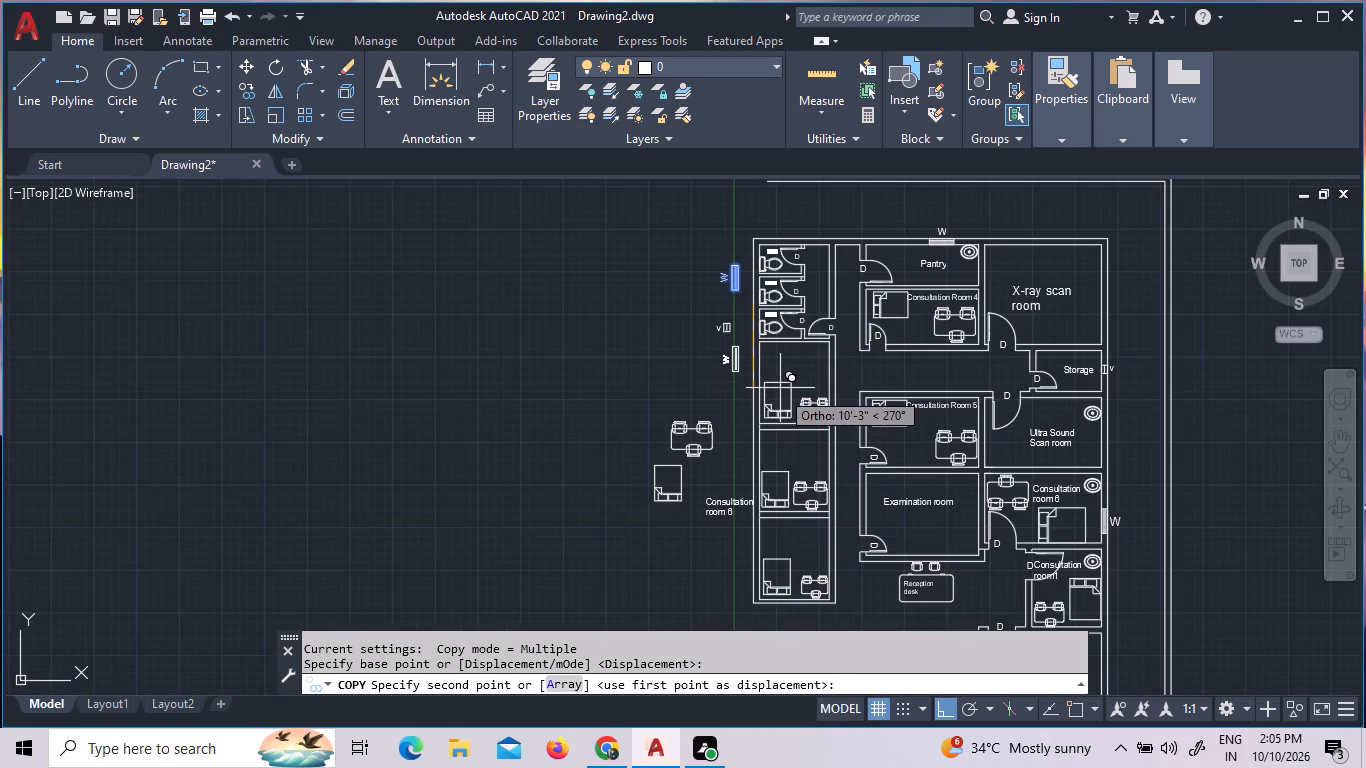
key("F8")
scroll(772, 404, "up", 3)
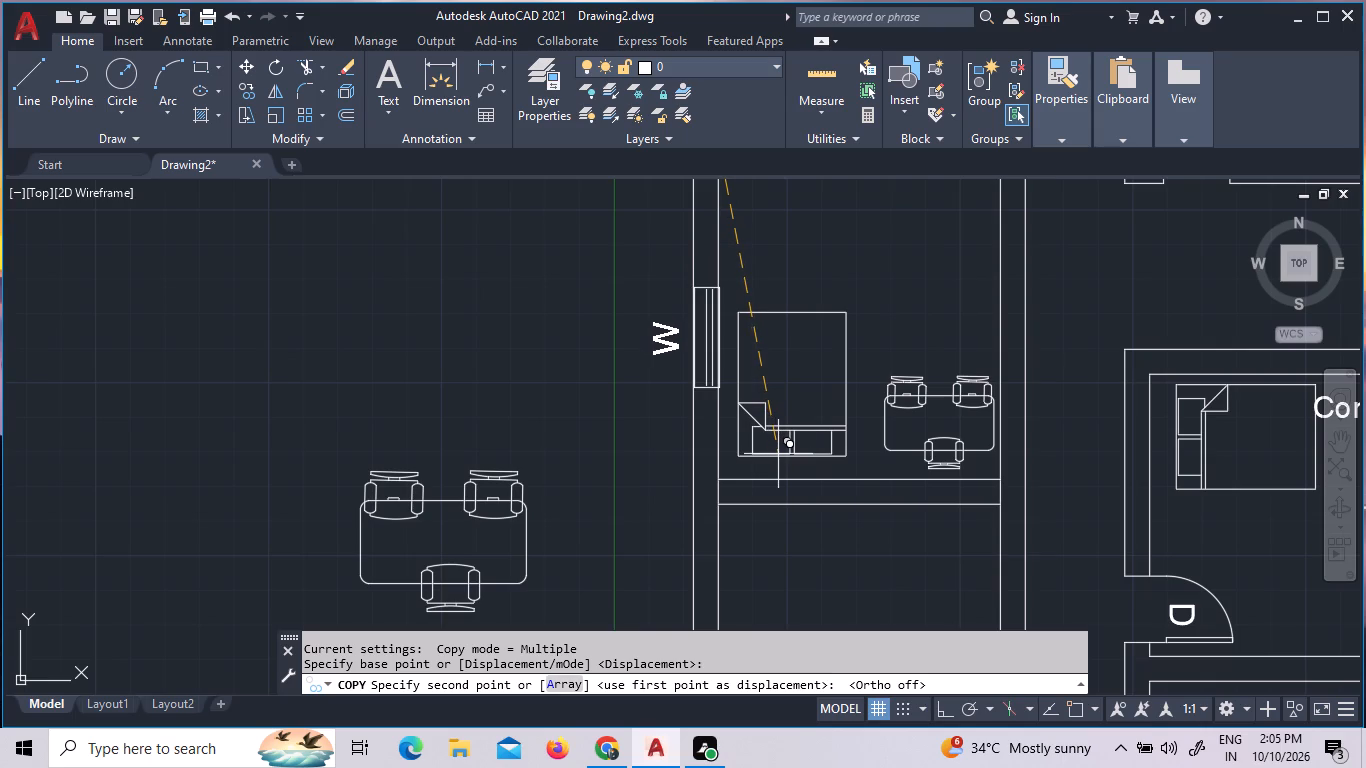
left_click(778, 454)
Place further copies of the window and W label on the west wall of the middle and bottom rooms, finishing the copy.
scroll(785, 442, "down", 3)
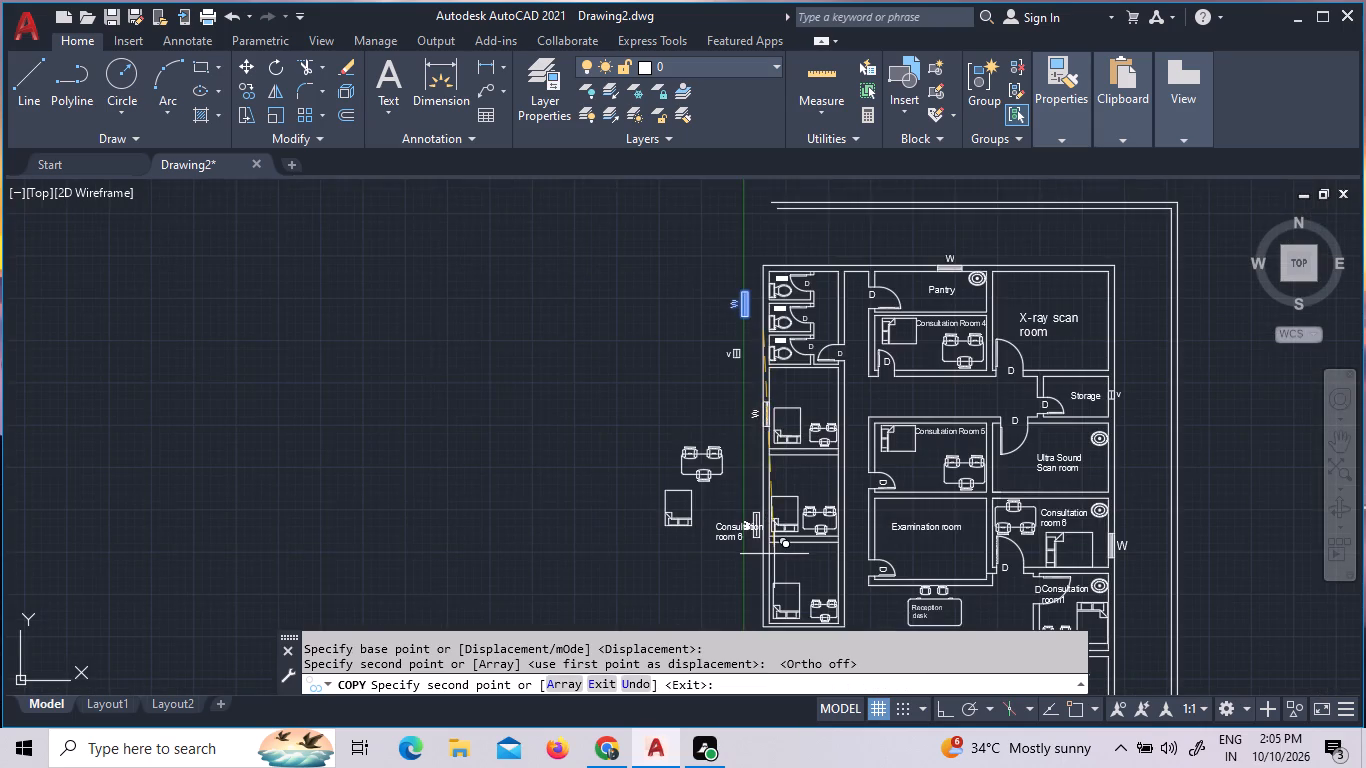
scroll(774, 554, "up", 4)
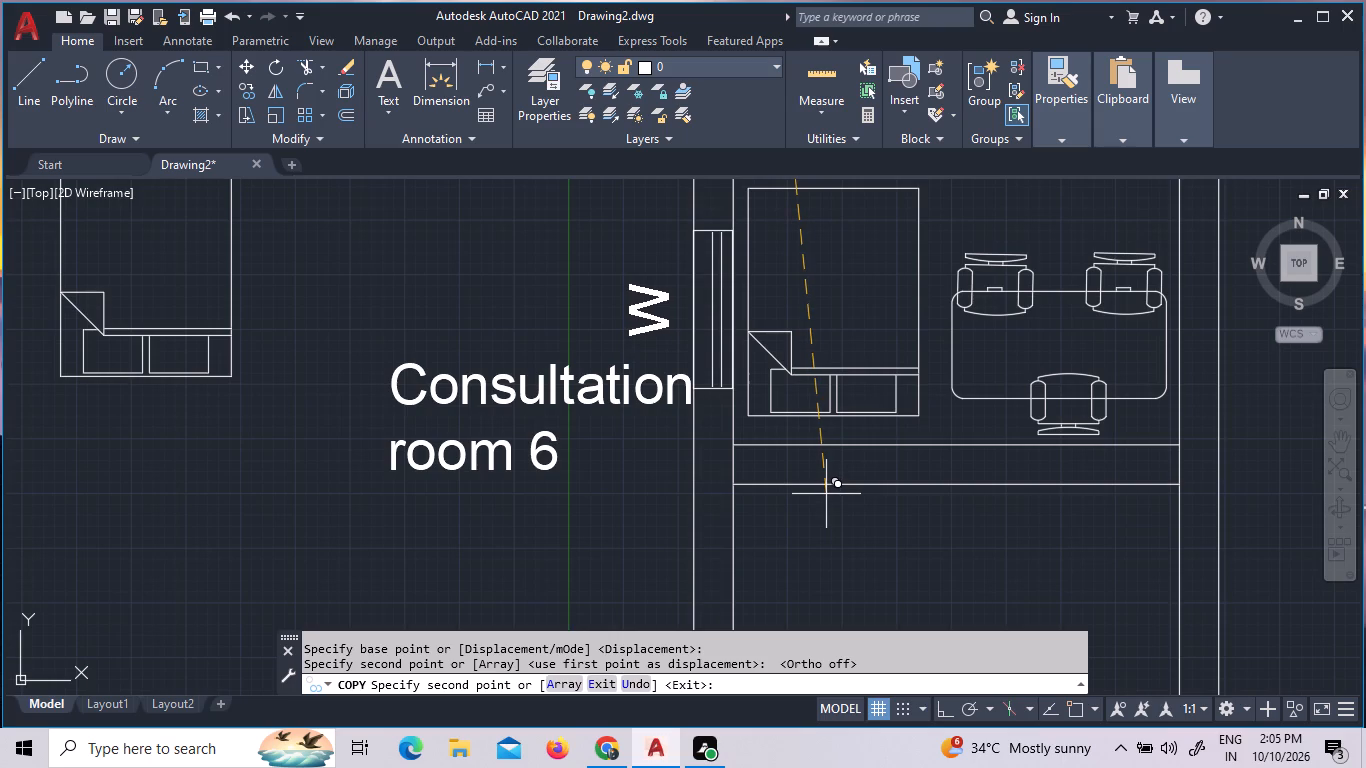
left_click(826, 494)
scroll(828, 489, "down", 4)
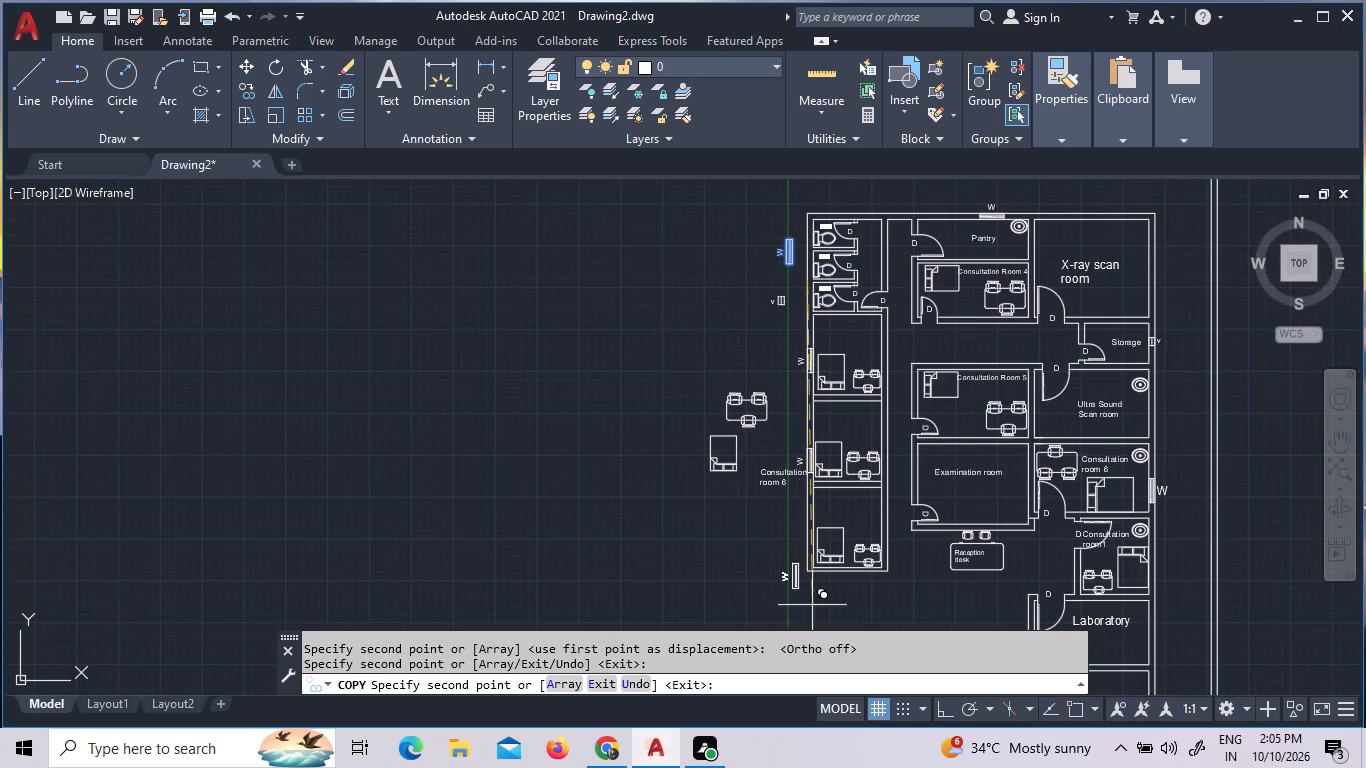
scroll(831, 553, "up", 4)
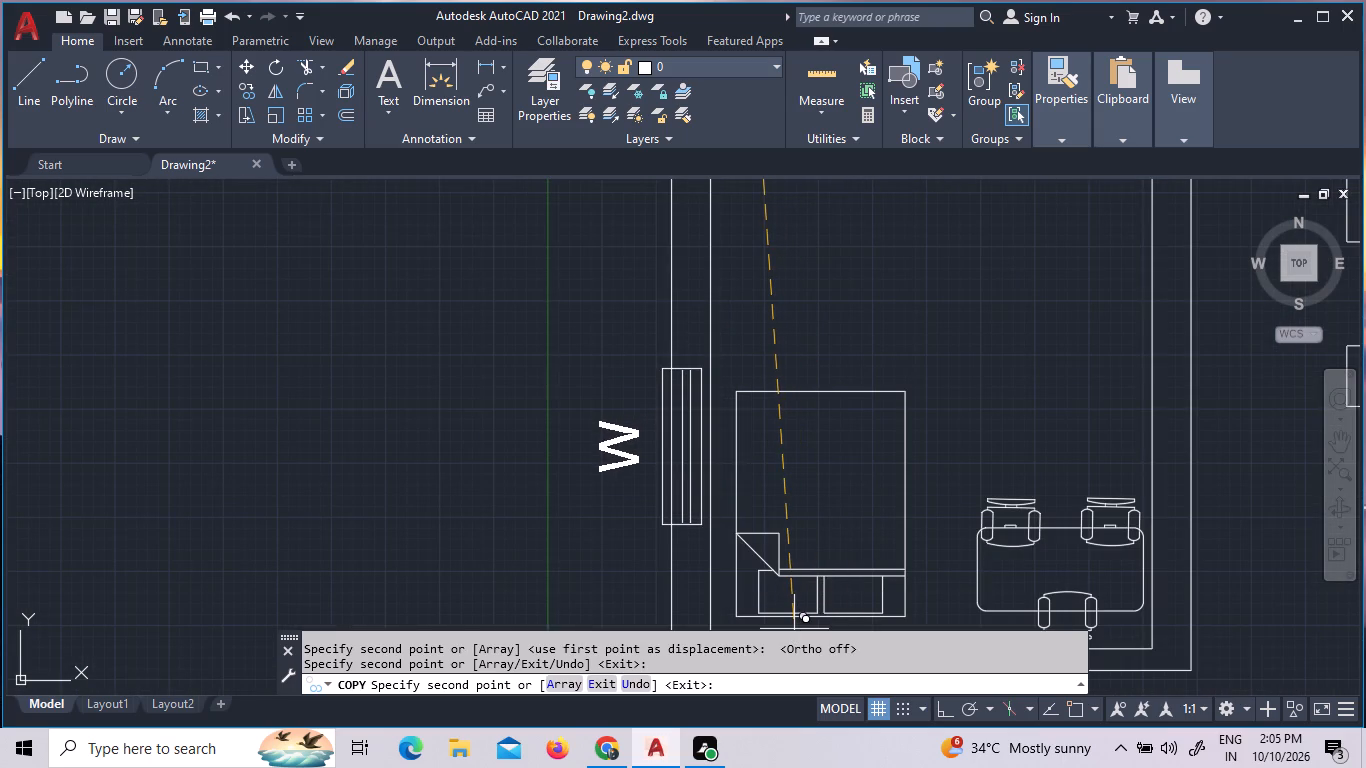
left_click(840, 687)
scroll(797, 445, "down", 3)
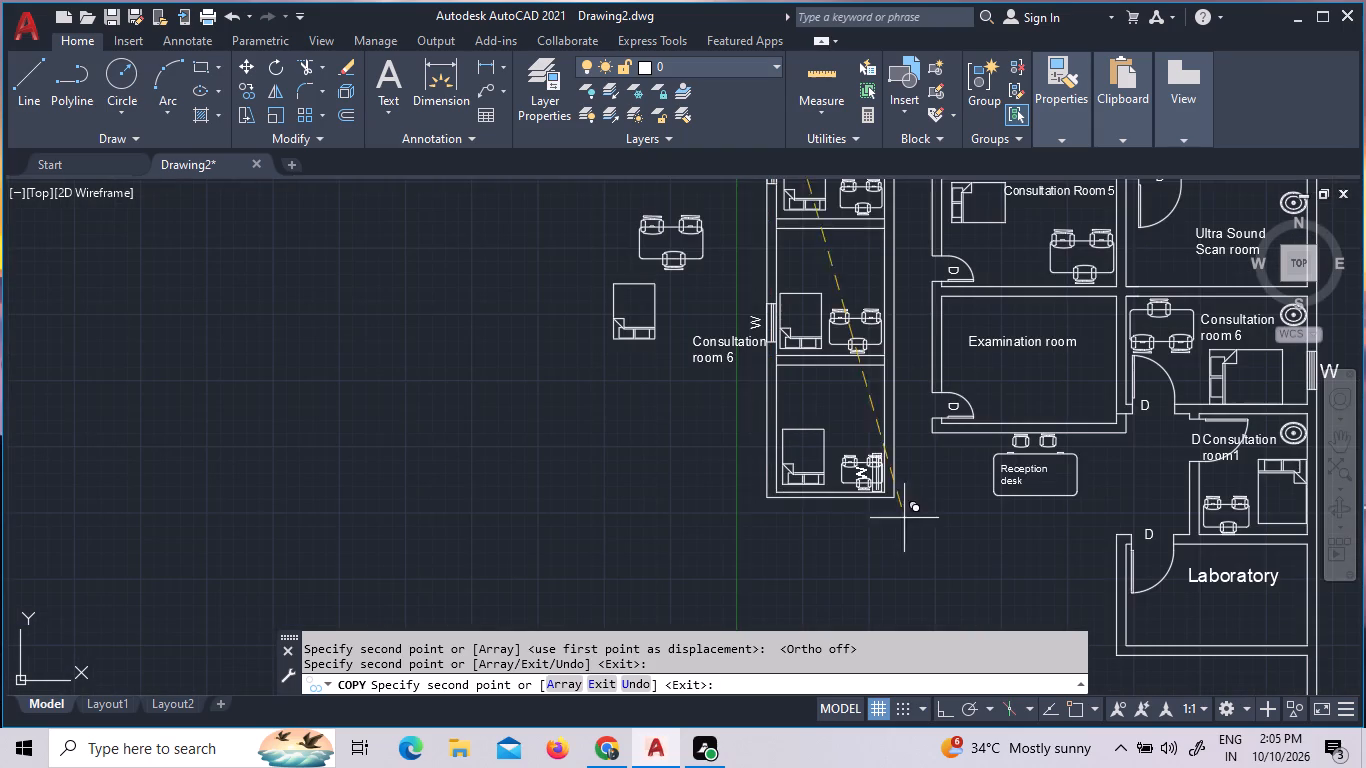
scroll(781, 518, "up", 2)
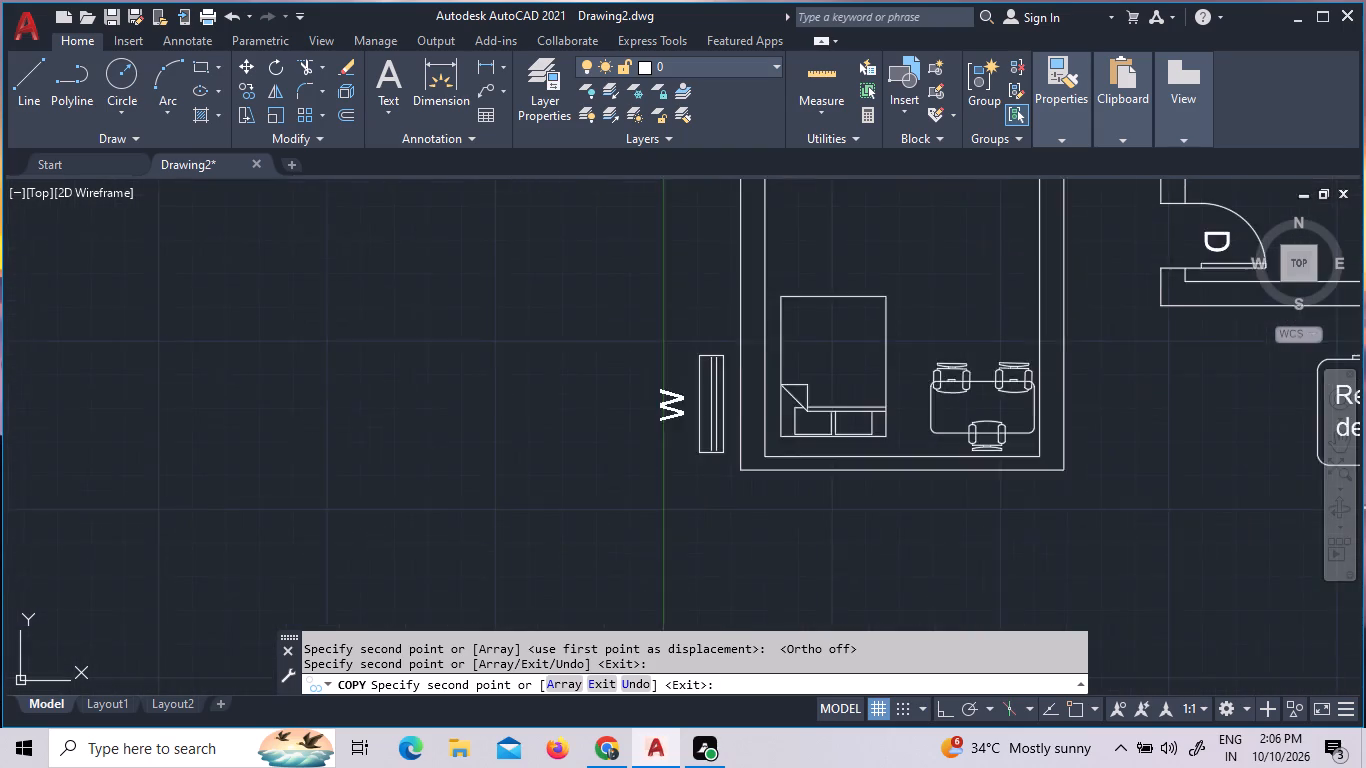
scroll(781, 518, "up", 2)
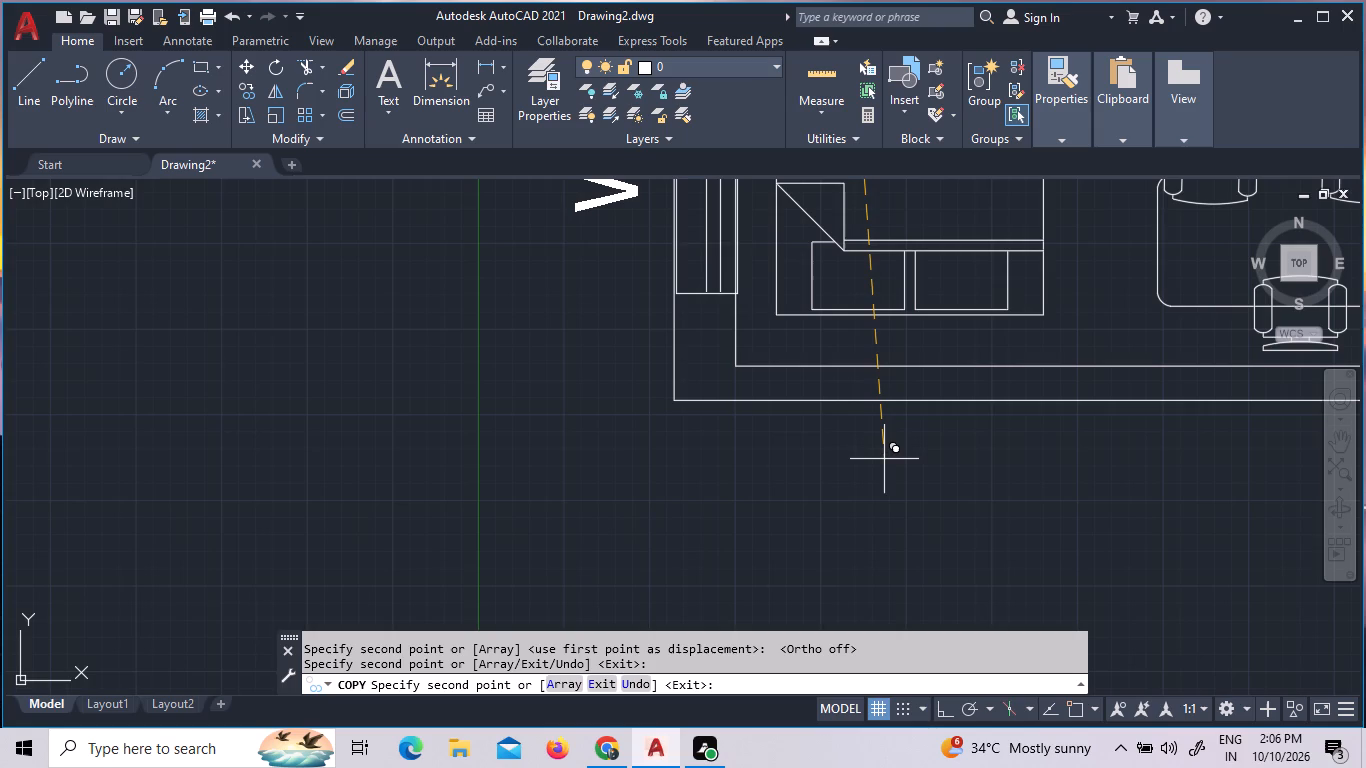
left_click(881, 459)
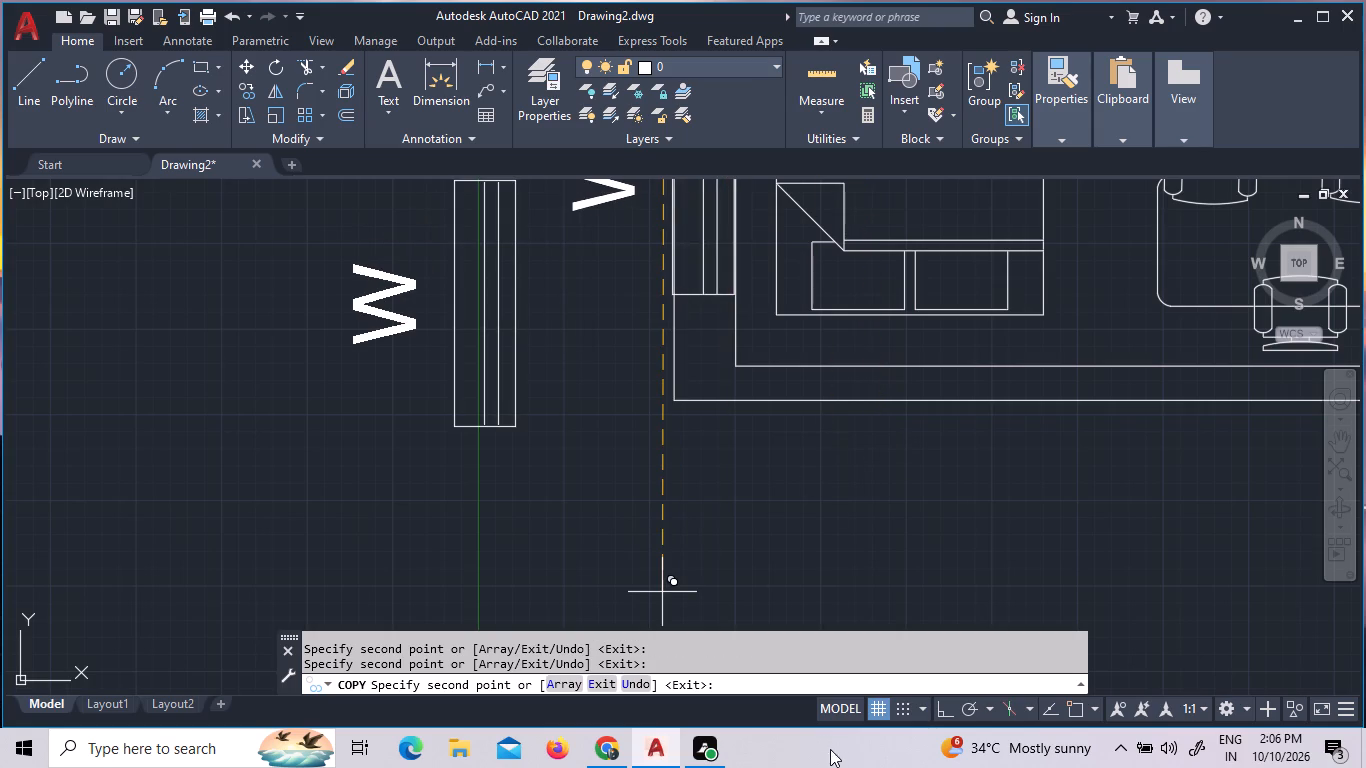
scroll(839, 757, "down", 4)
key("Escape")
Move the bottom room's window outline so its upper inner corner meets the wall's inner line, with object snap on.
scroll(781, 610, "down", 2)
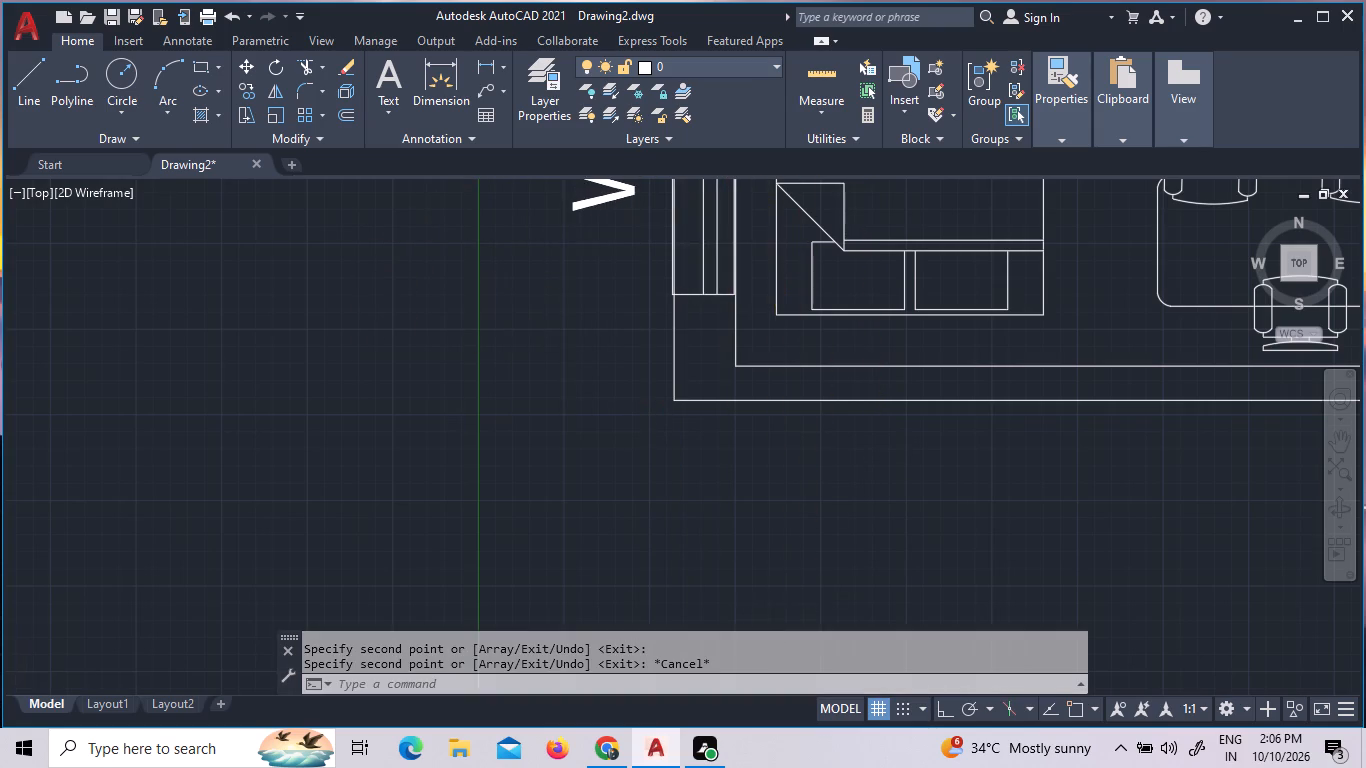
scroll(781, 614, "down", 1)
scroll(755, 503, "up", 6)
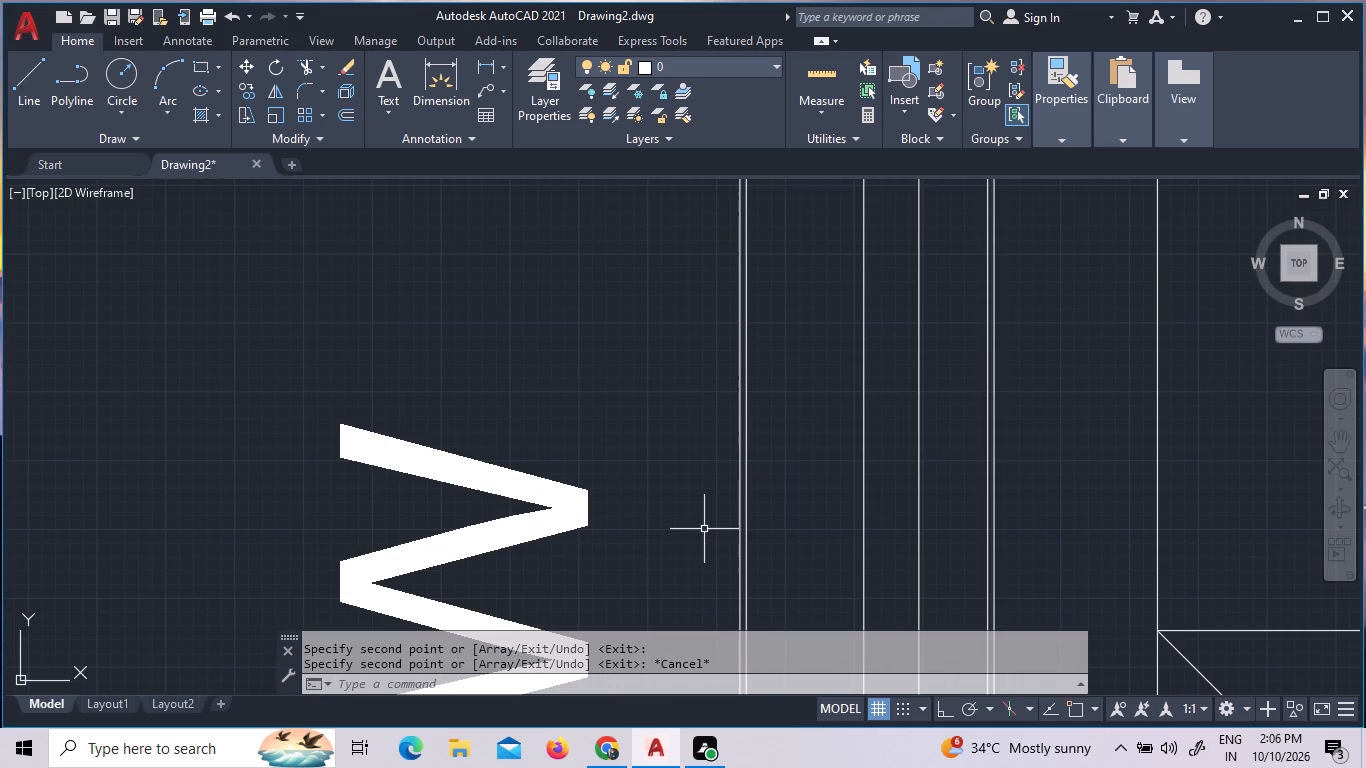
scroll(801, 564, "down", 1)
scroll(934, 268, "up", 4)
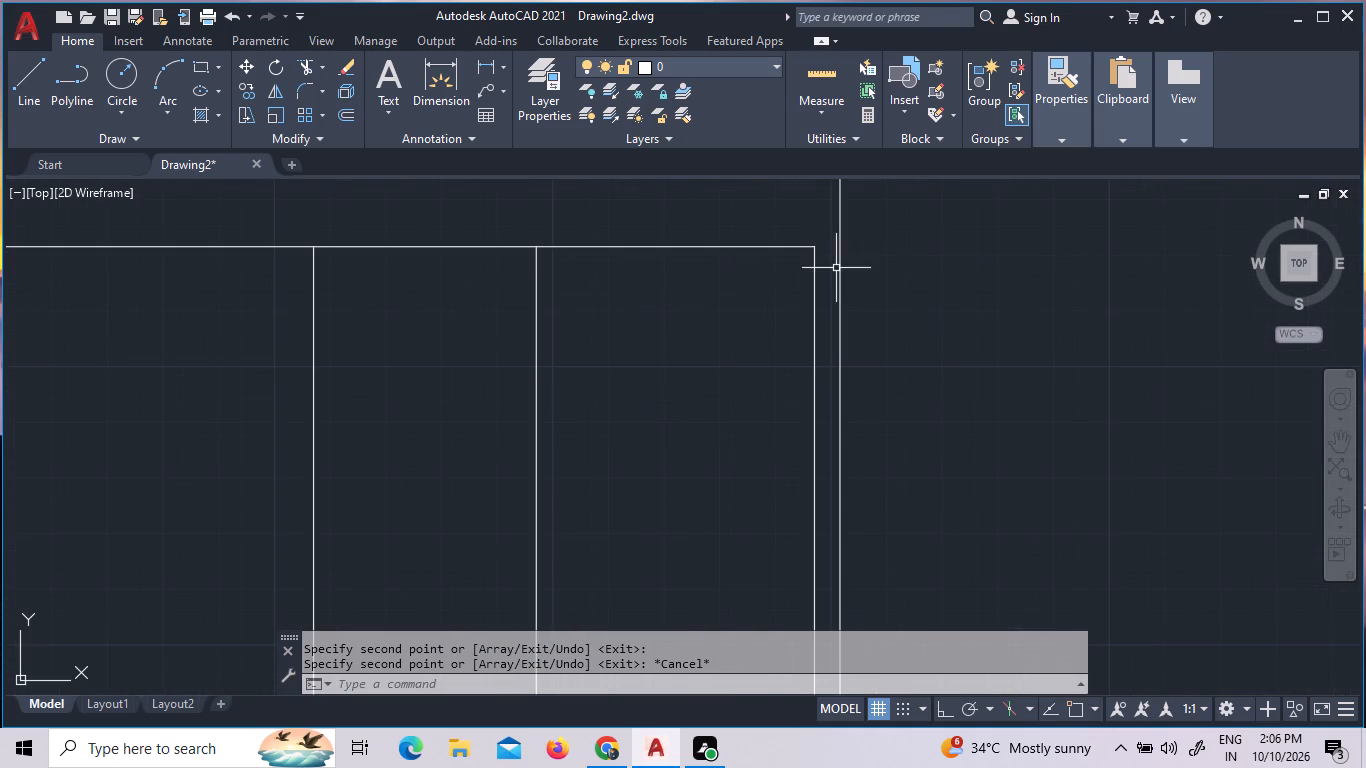
left_click(823, 272)
left_click(722, 225)
right_click(722, 225)
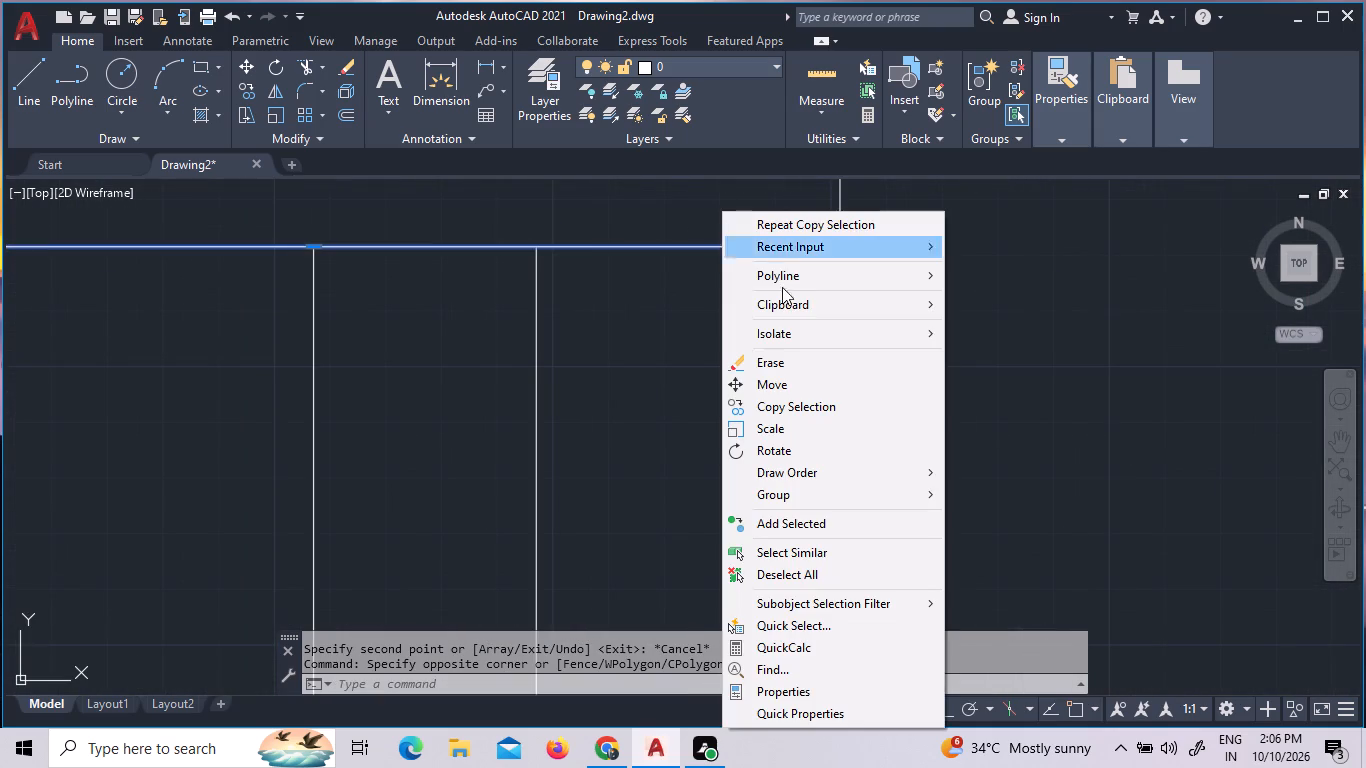
left_click(797, 387)
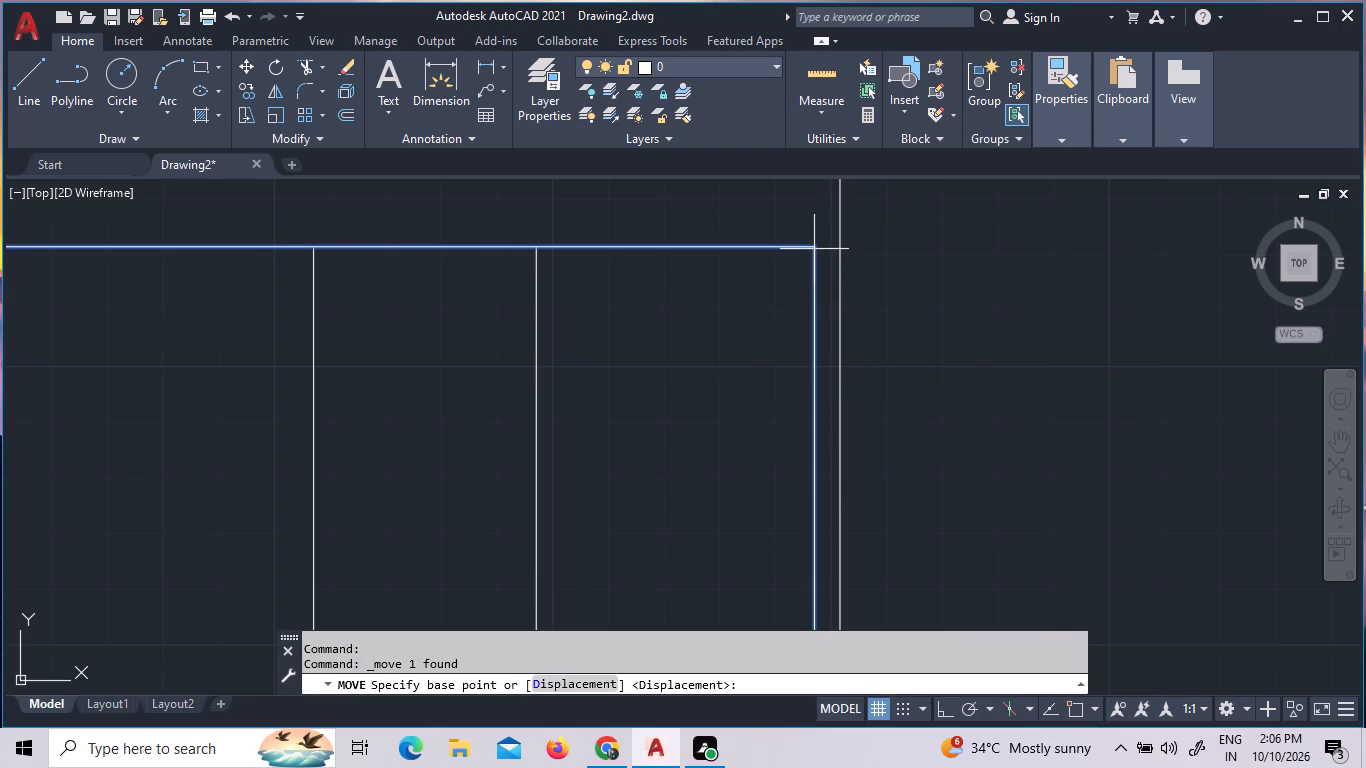
left_click(814, 246)
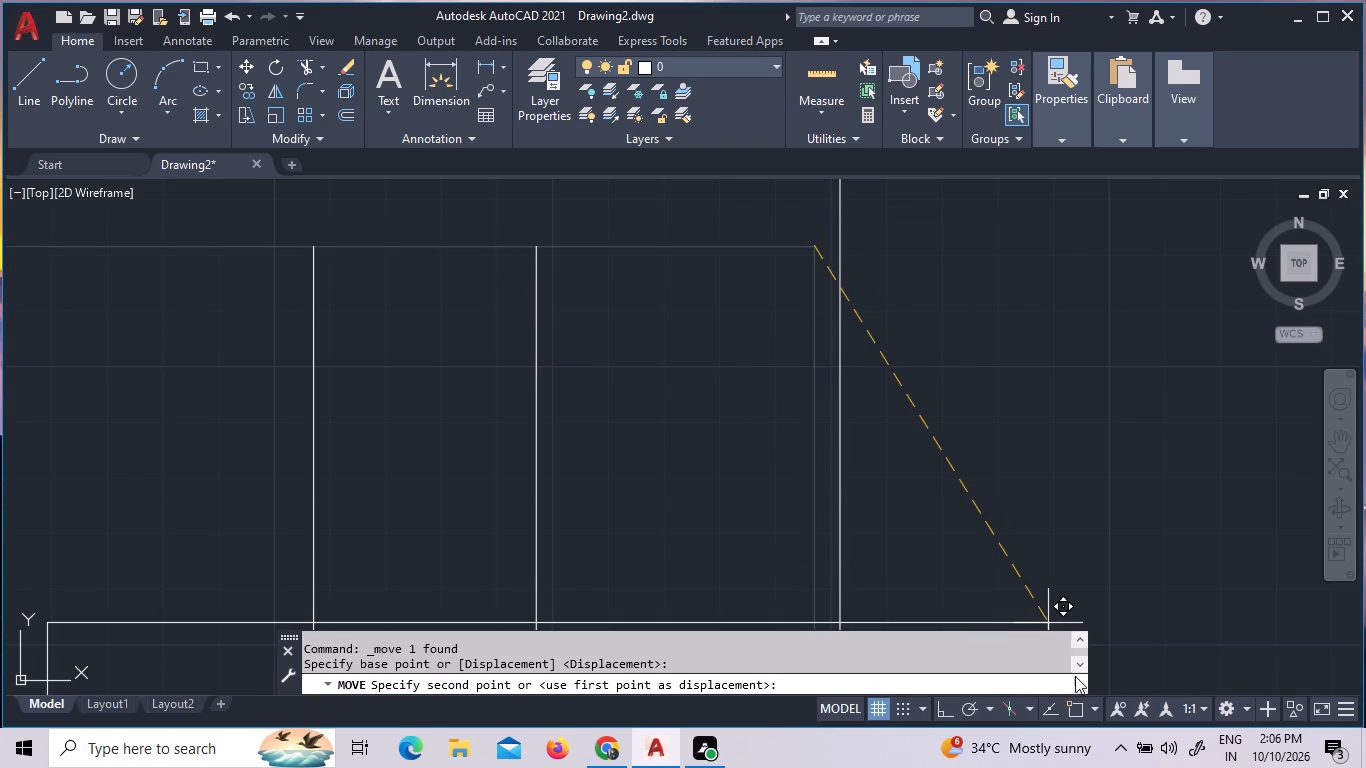
left_click(1074, 705)
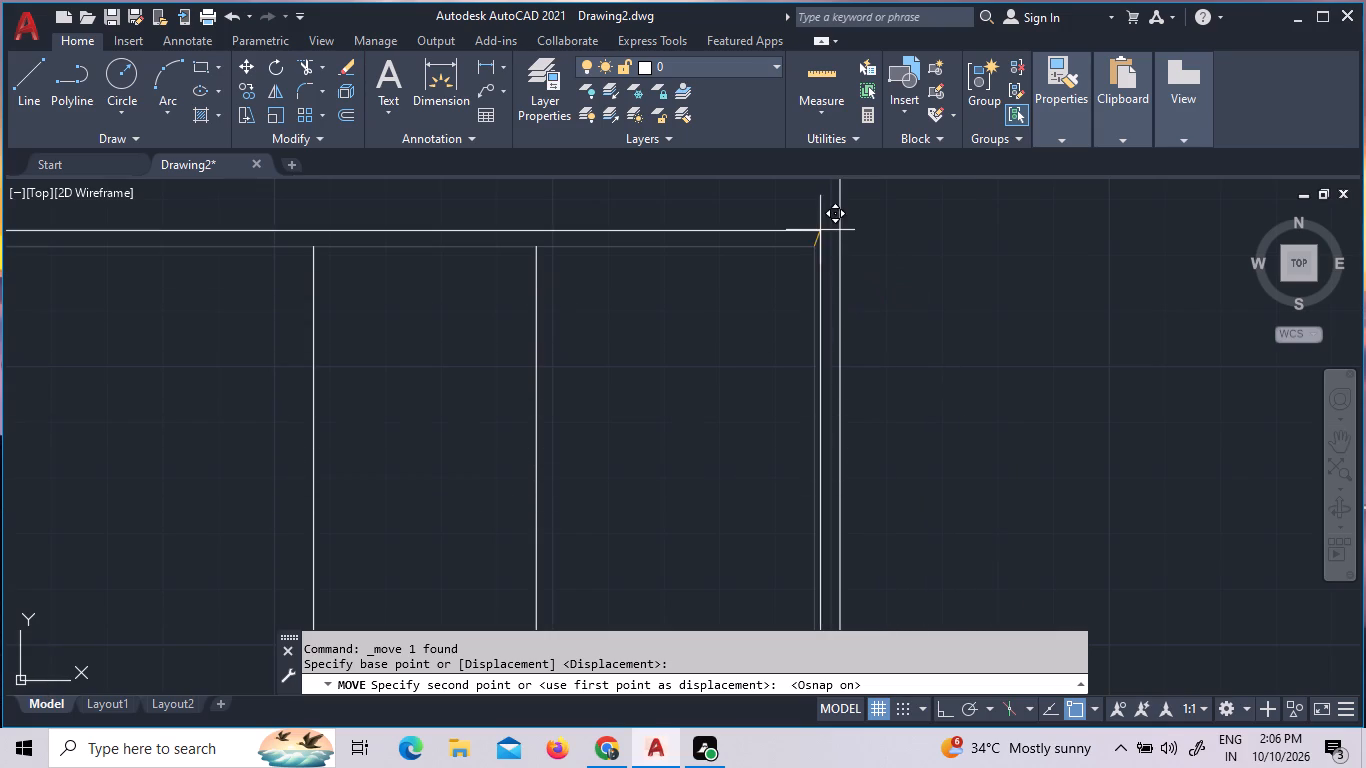
left_click(837, 249)
Move the middle room's window outline so its lower inner corner meets the west wall's inner line.
scroll(917, 380, "down", 1)
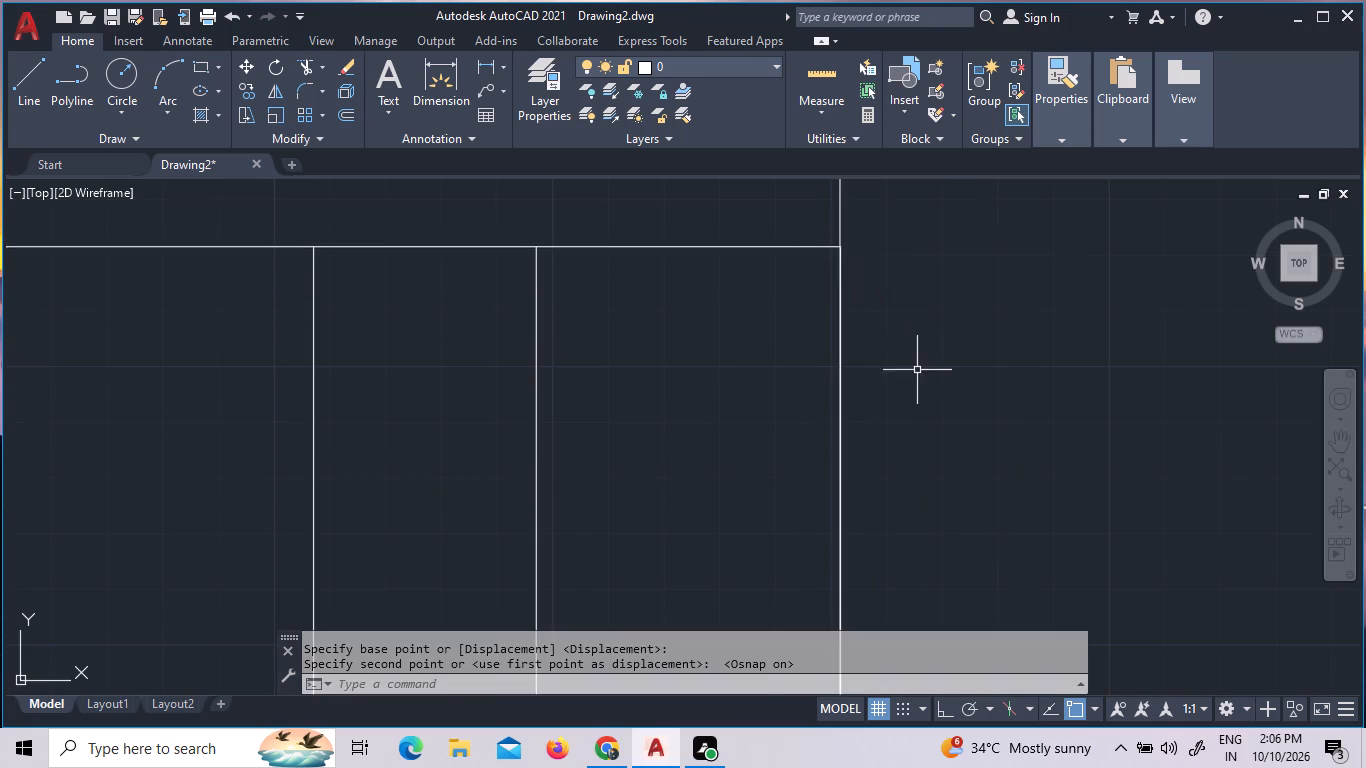
scroll(917, 380, "down", 8)
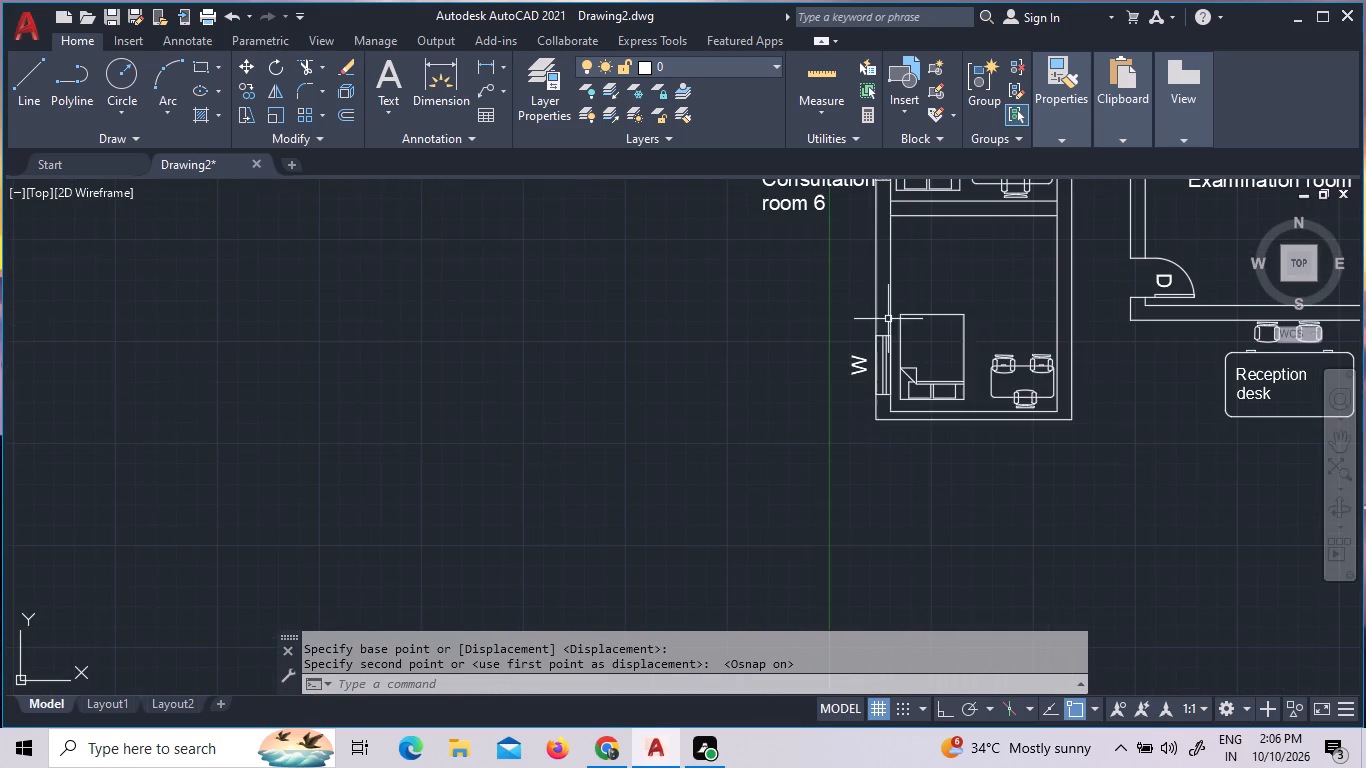
middle_click_drag(895, 250, 892, 463)
scroll(892, 416, "down", 1)
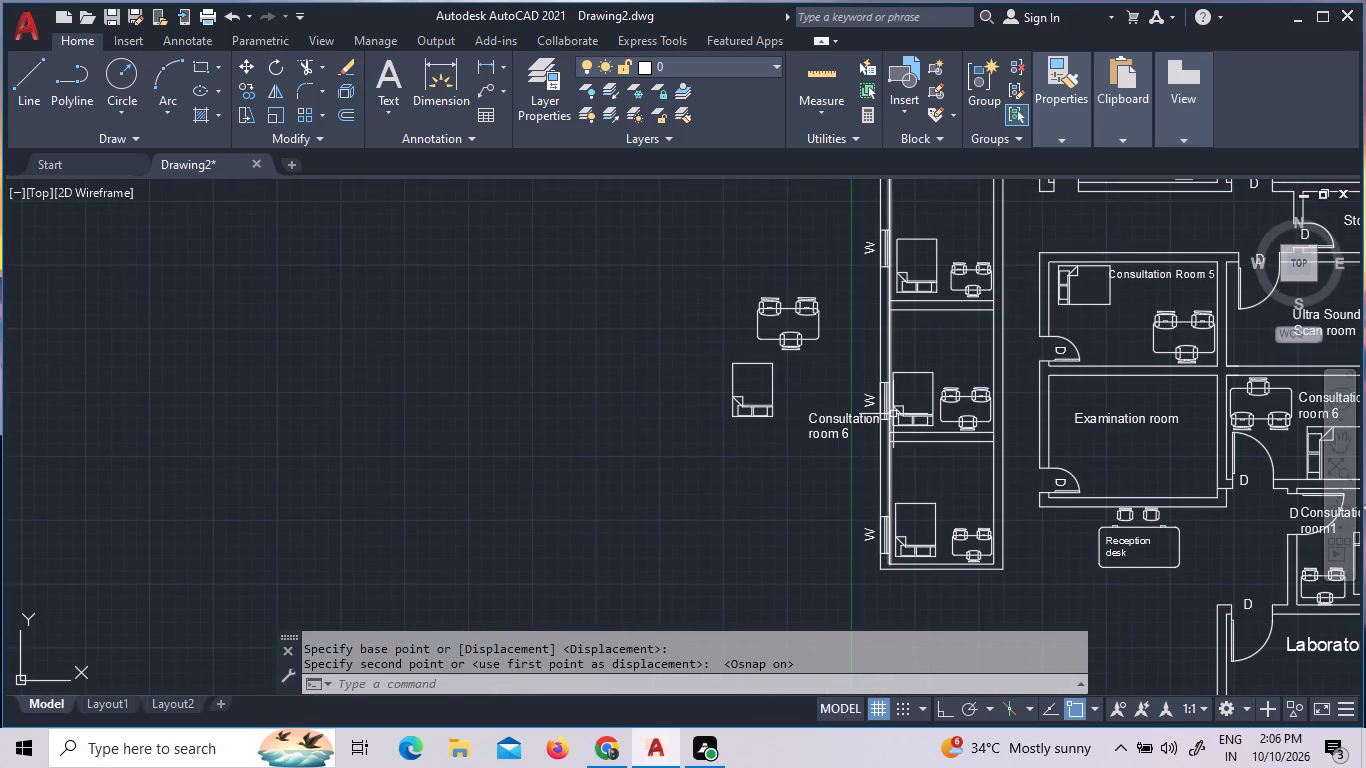
scroll(893, 407, "up", 5)
scroll(835, 474, "up", 5)
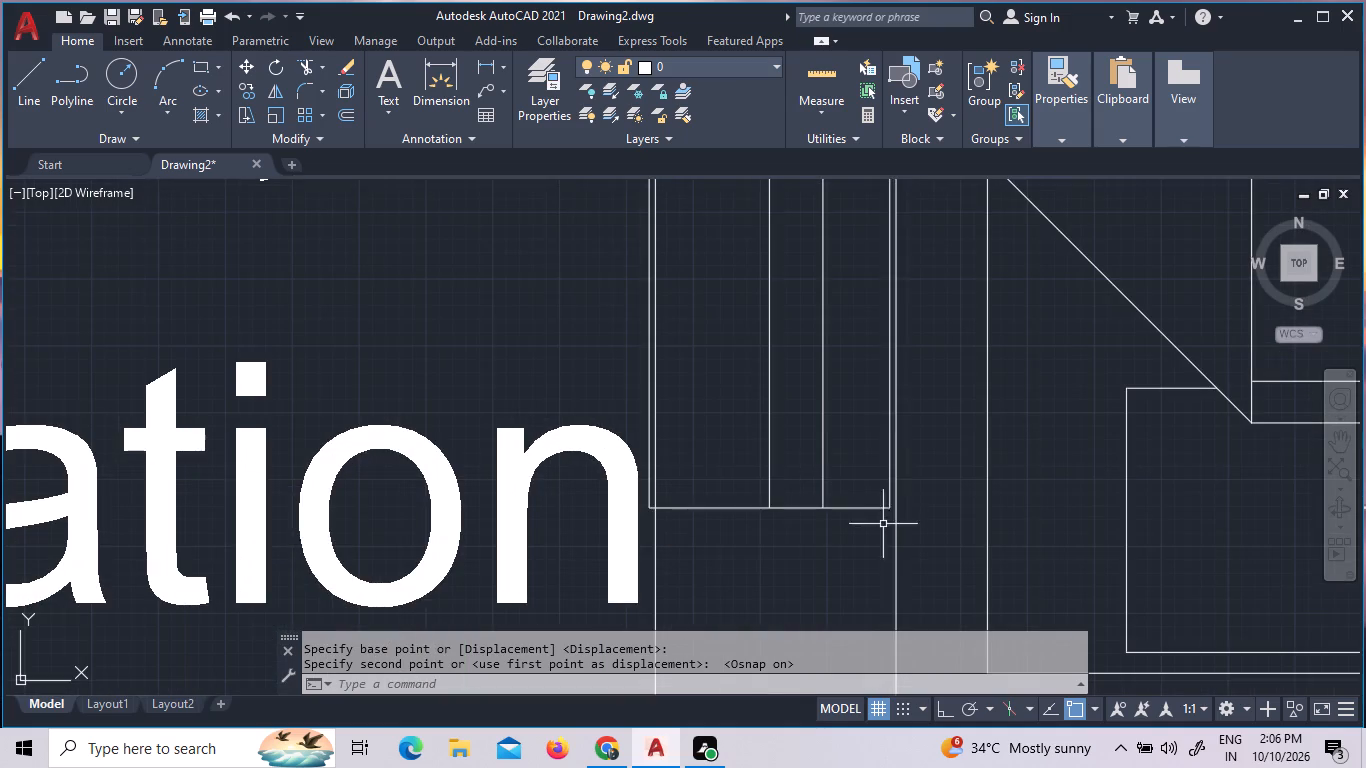
scroll(879, 526, "up", 4)
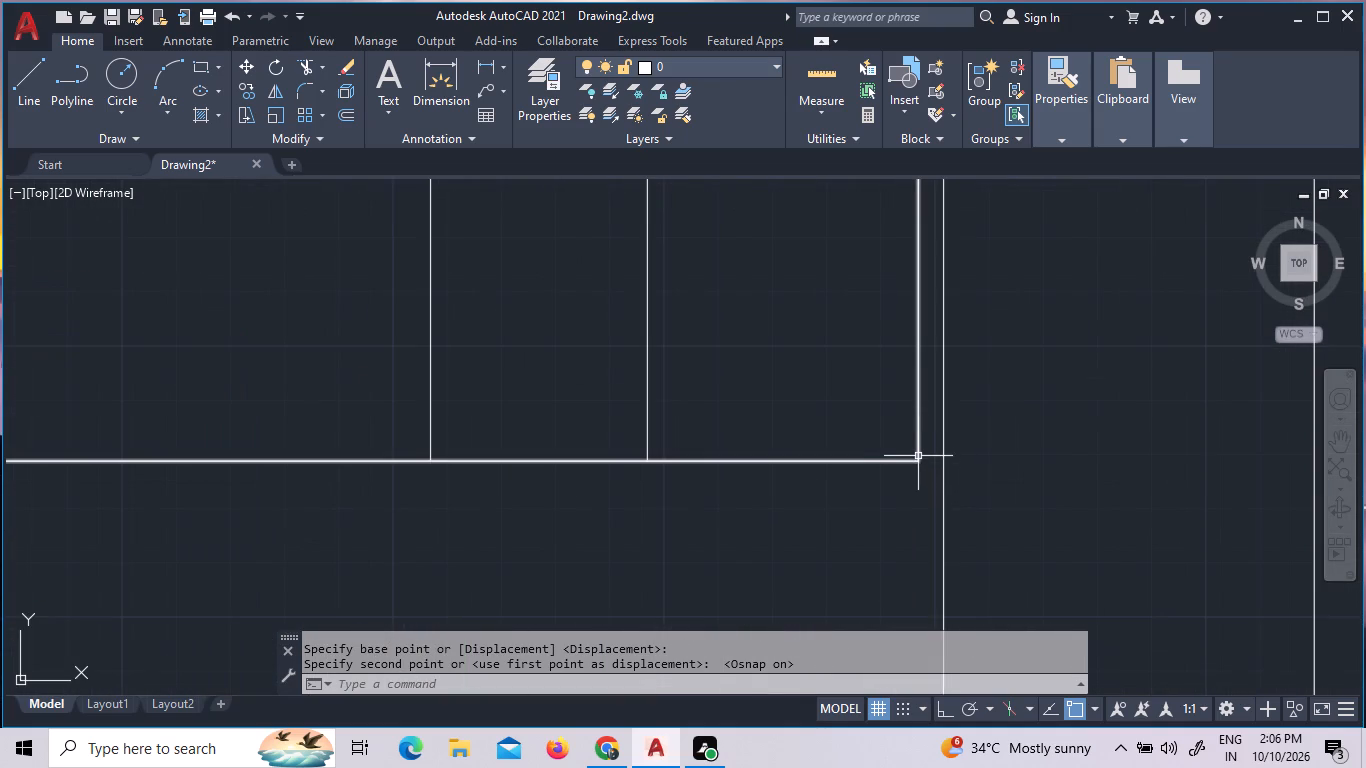
left_click(919, 459)
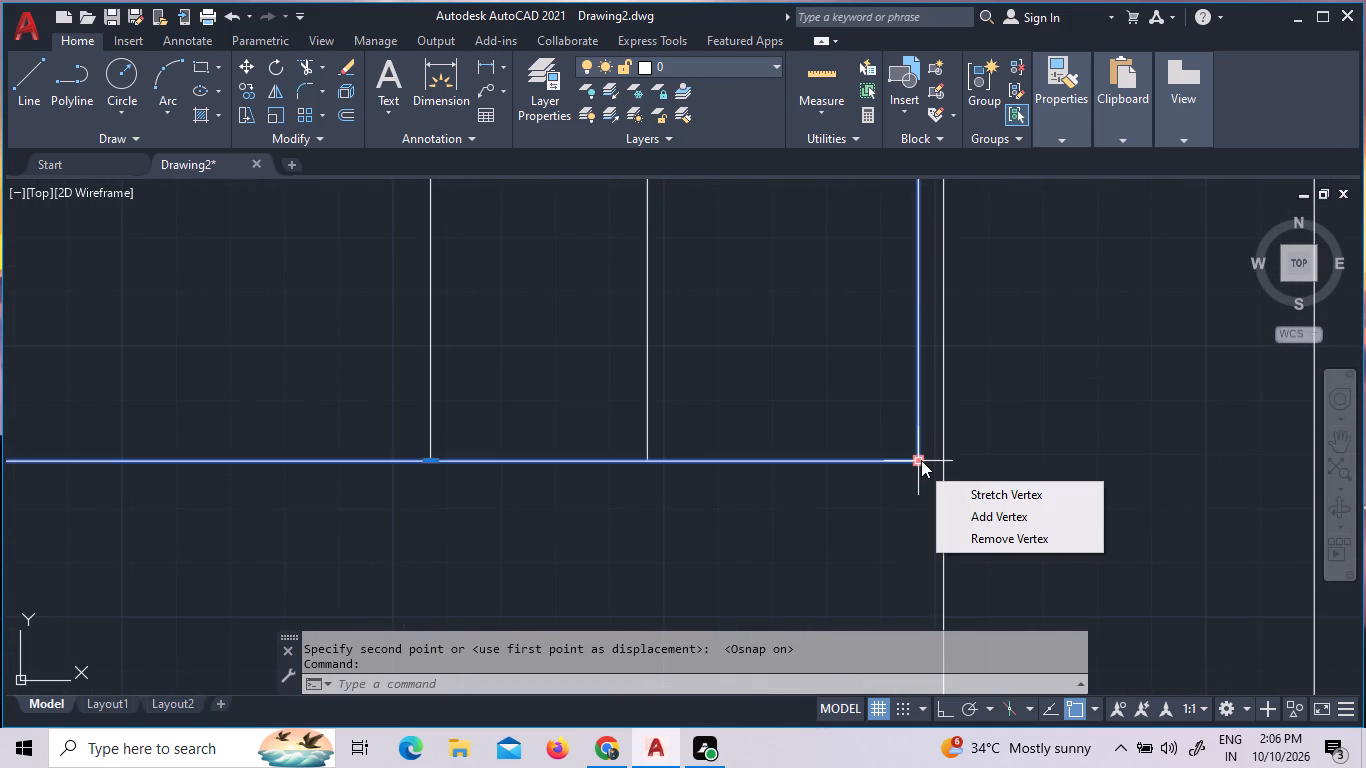
right_click(915, 425)
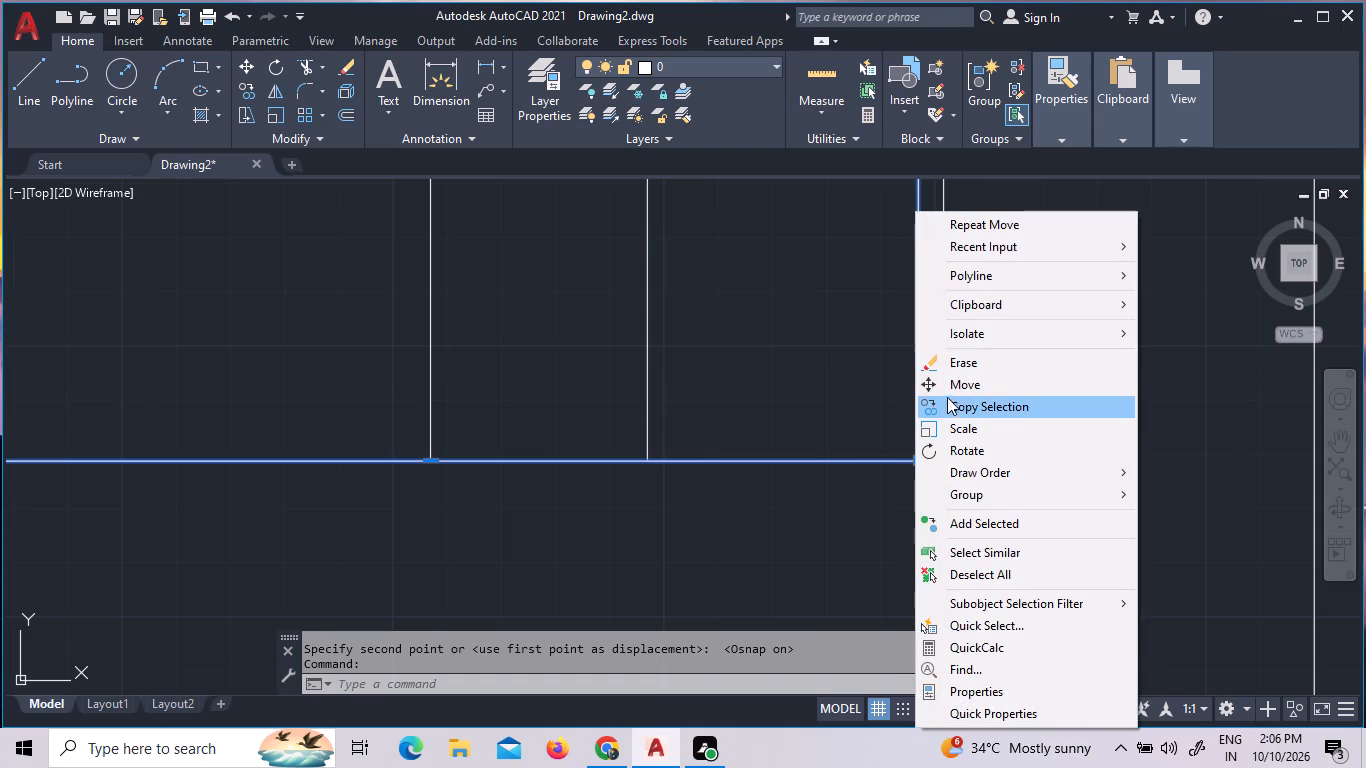
left_click(947, 388)
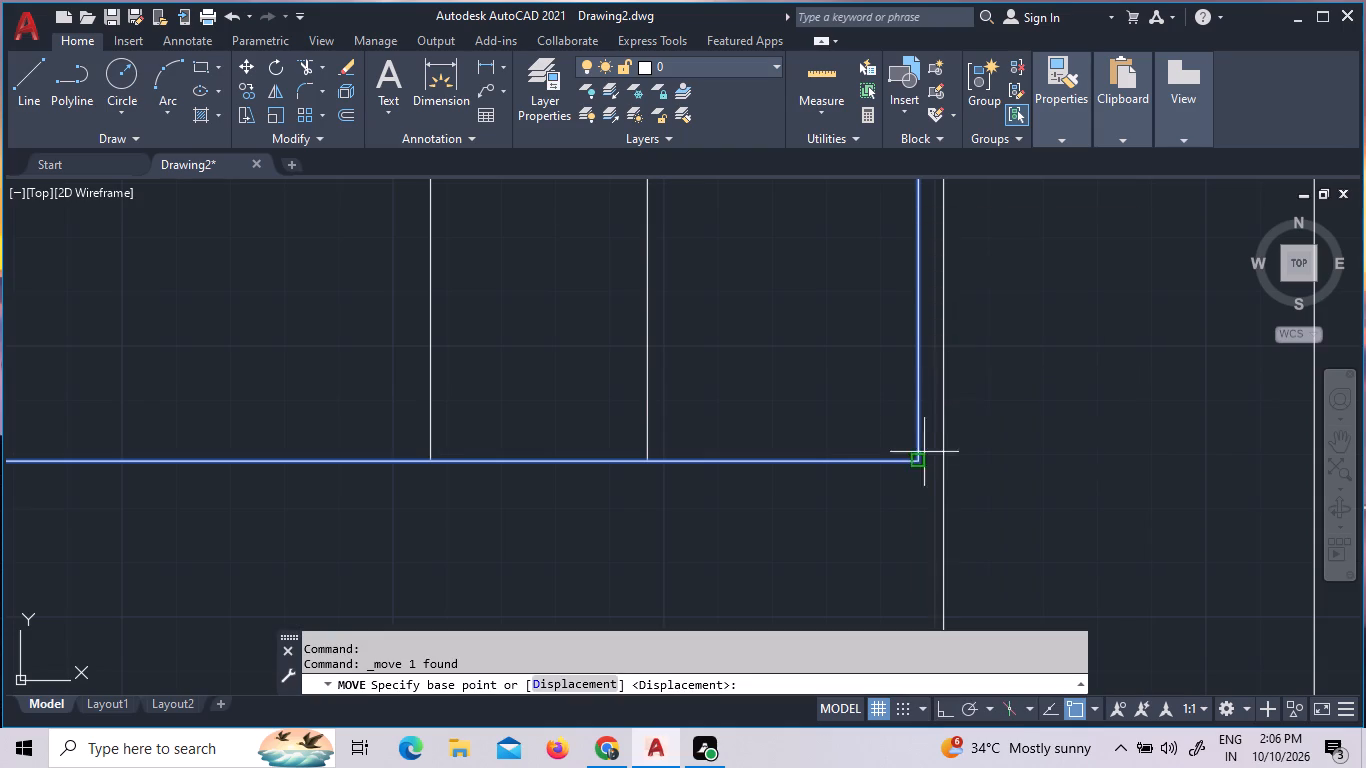
left_click(917, 465)
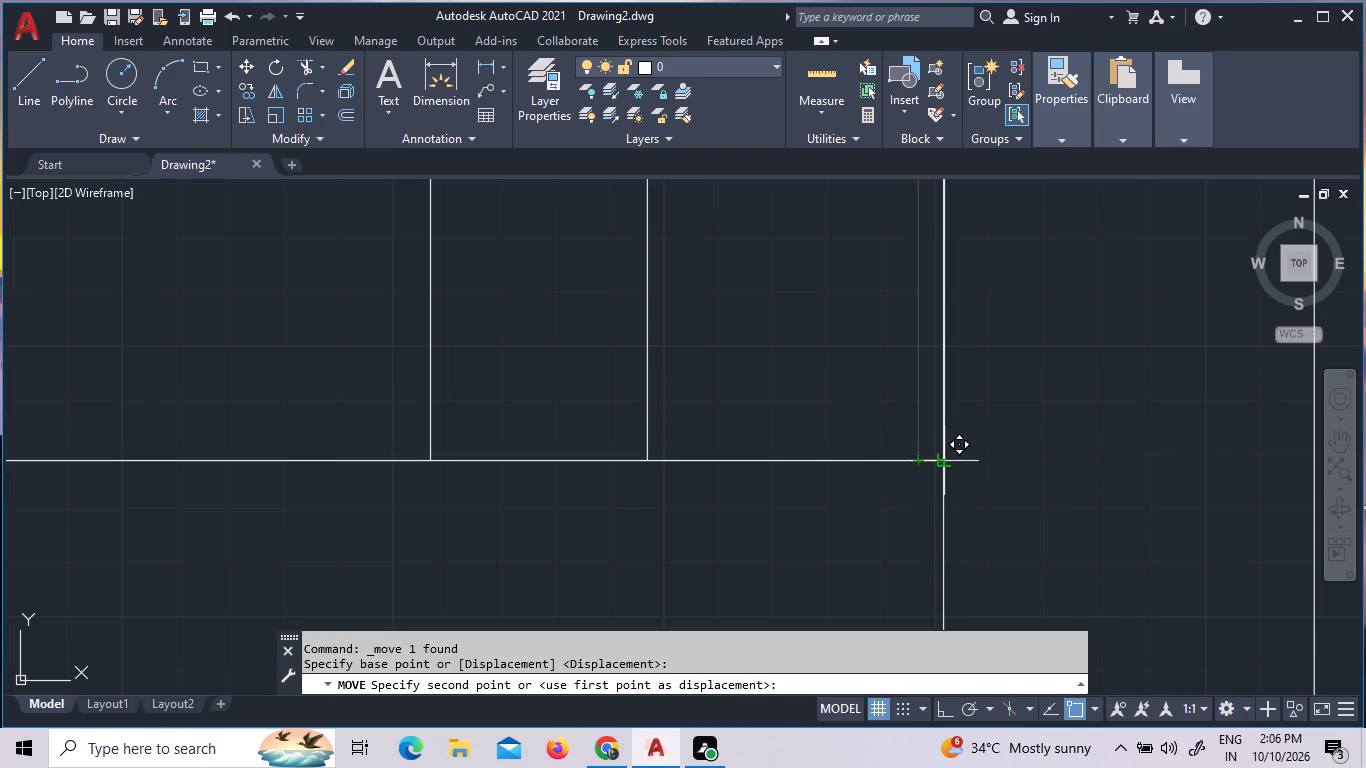
left_click(942, 461)
Move the window outline of the room directly below the toilets so its lower inner corner meets the west wall's inner line.
scroll(1001, 598, "down", 7)
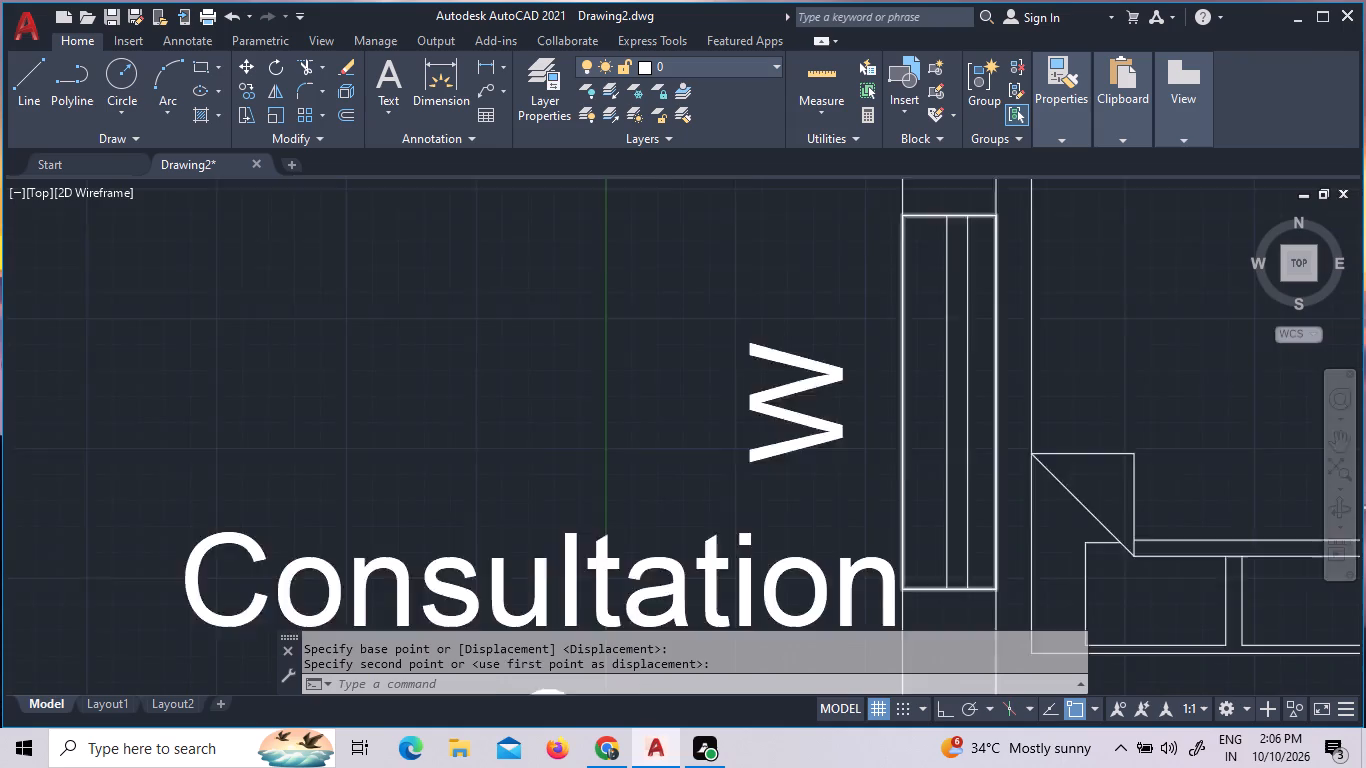
scroll(995, 581, "down", 2)
middle_click_drag(1005, 539, 844, 741)
scroll(865, 488, "down", 2)
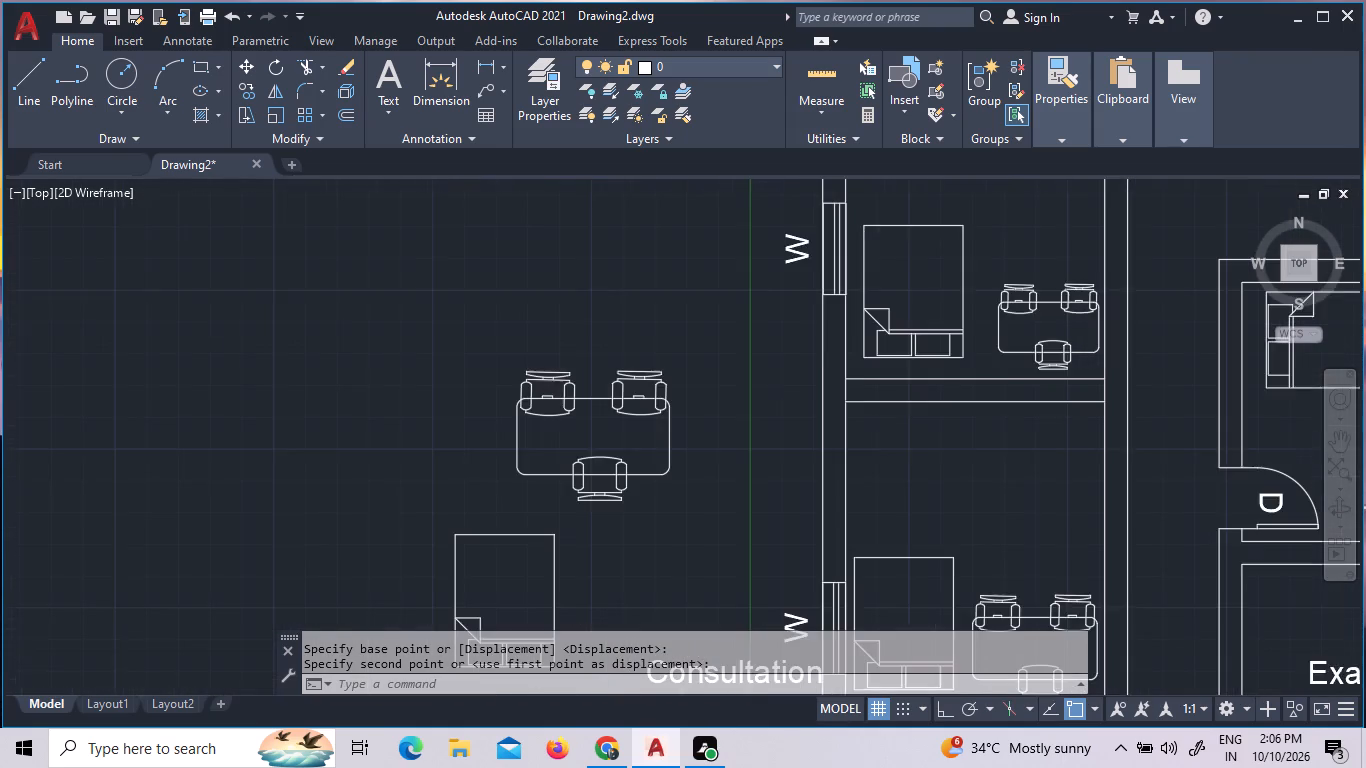
scroll(855, 349, "up", 3)
scroll(827, 439, "up", 4)
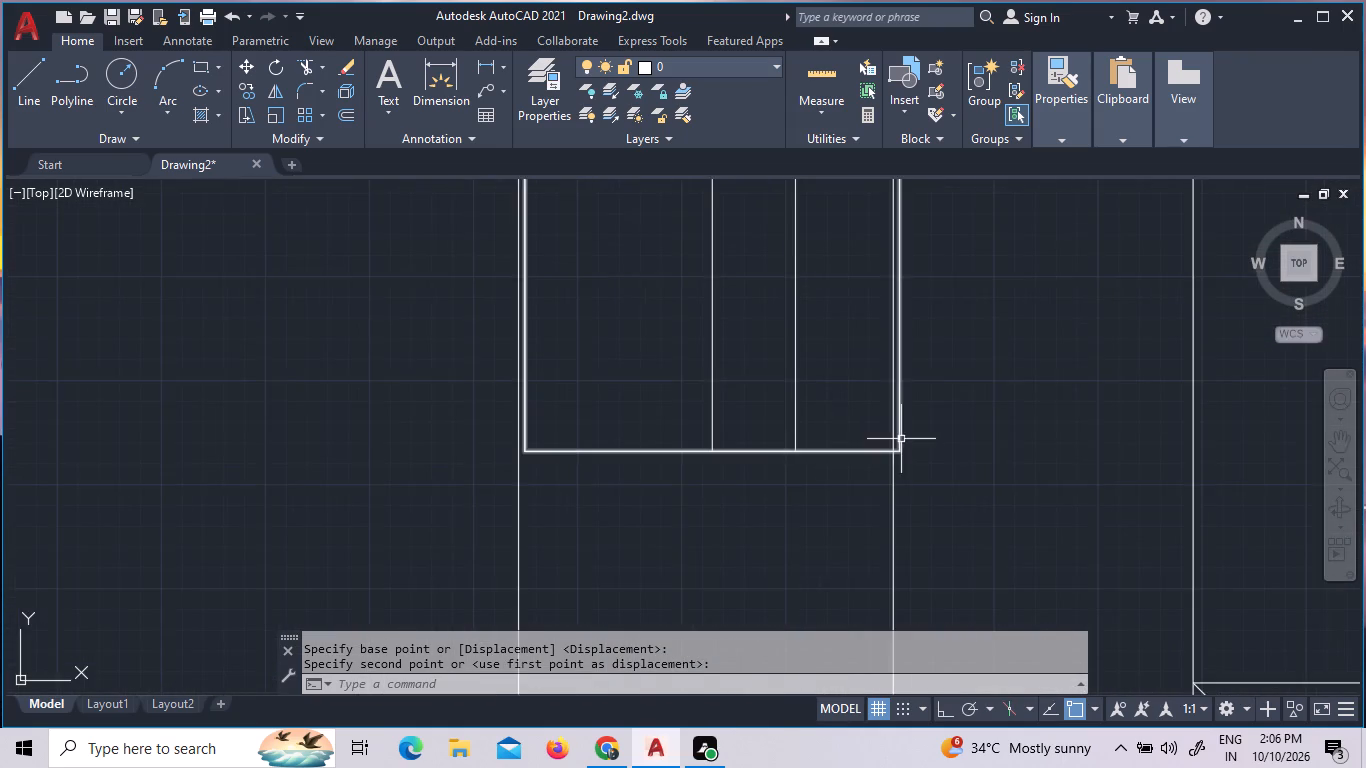
scroll(900, 439, "up", 4)
left_click(910, 508)
left_click(886, 461)
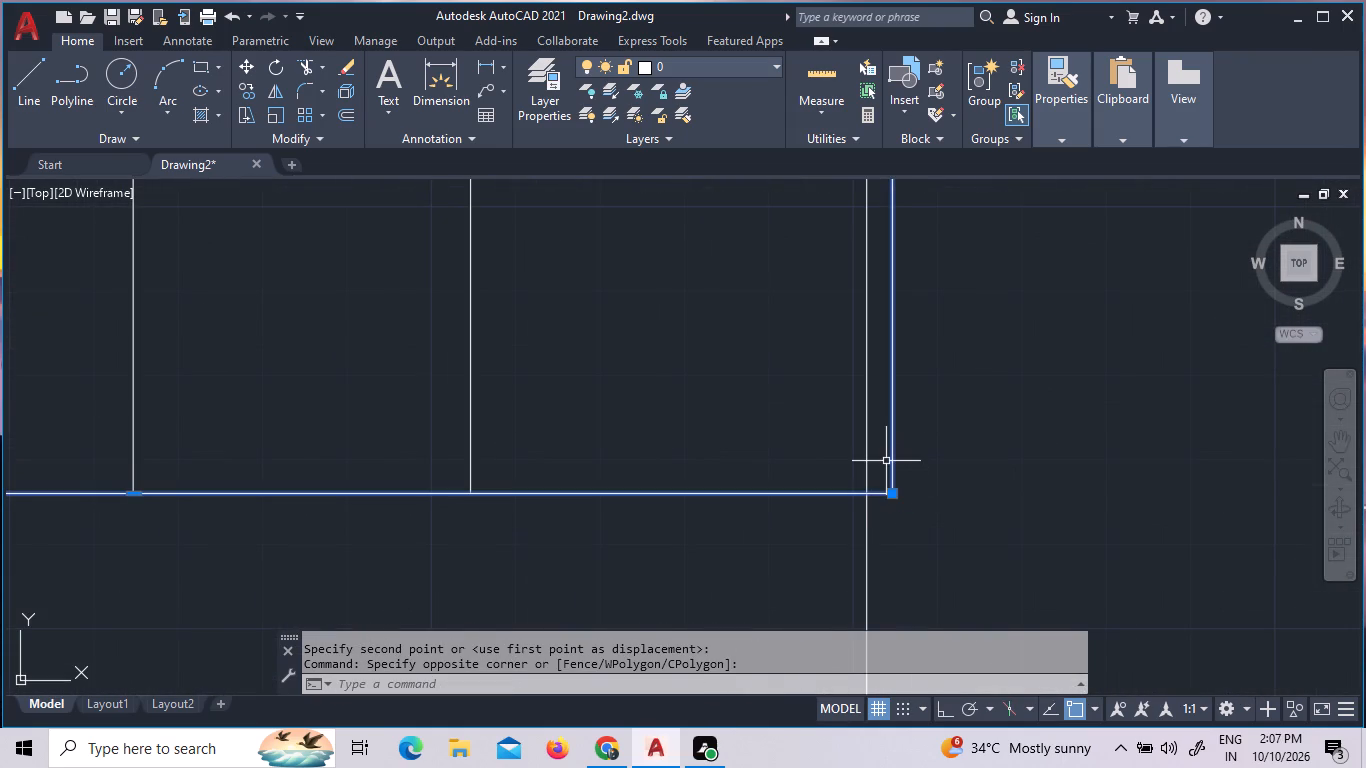
right_click(886, 461)
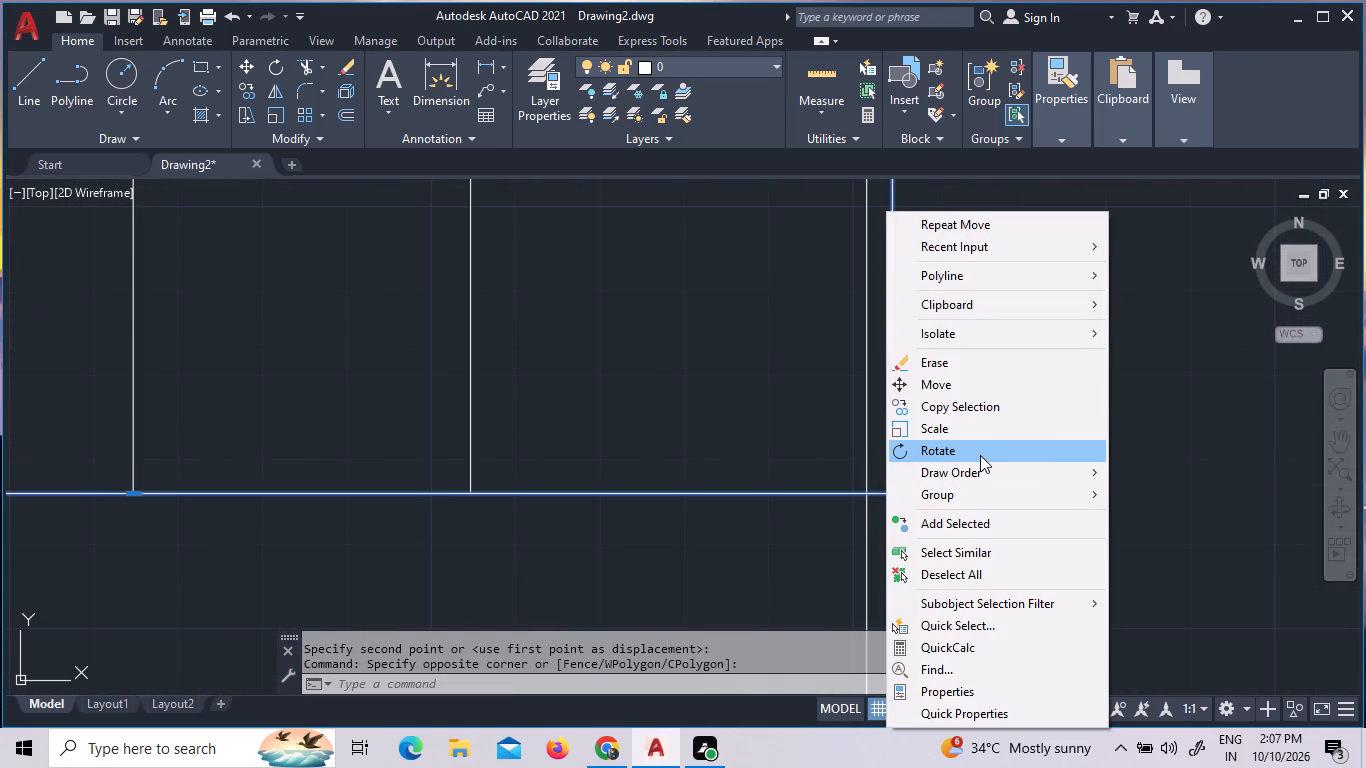
left_click(961, 391)
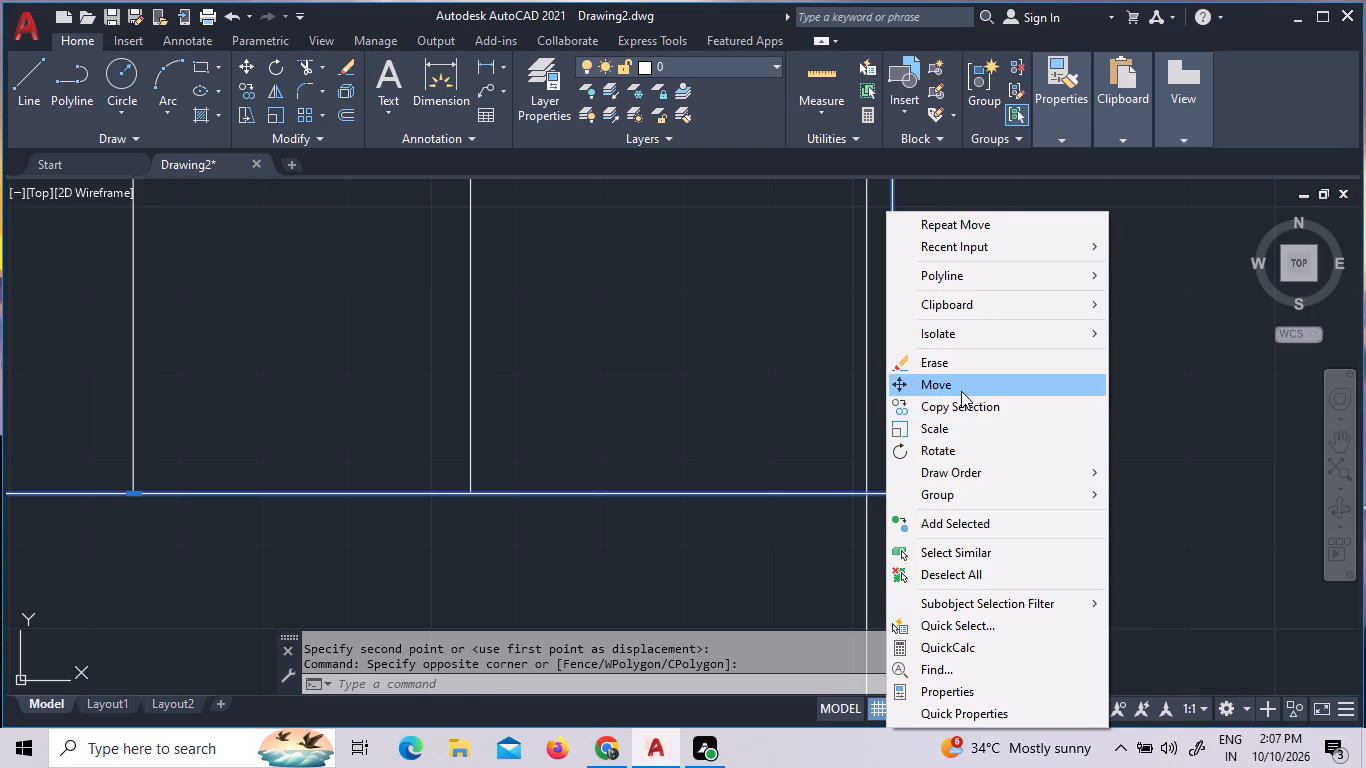
left_click(883, 499)
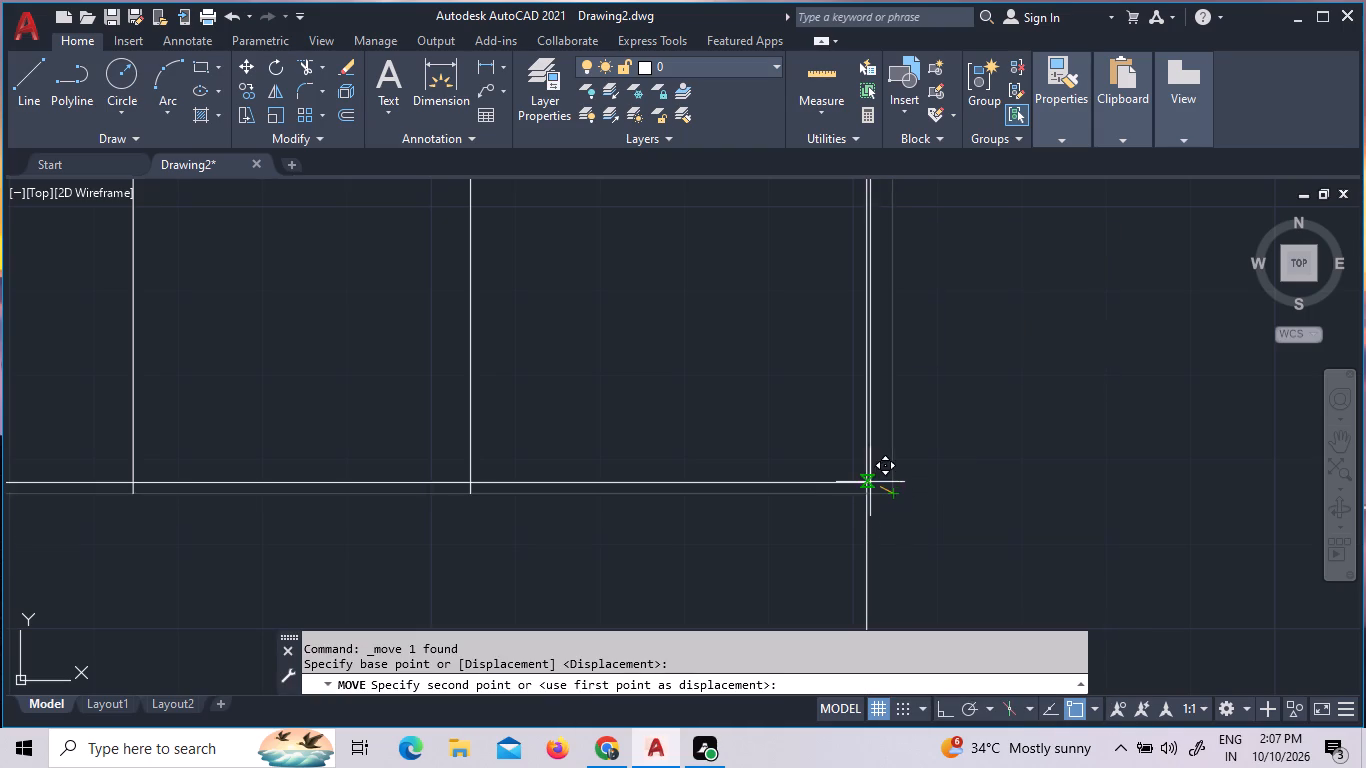
left_click(866, 491)
Copy the small ventilator symbol with its V label onto the west wall beside the top toilet.
scroll(914, 497, "down", 3)
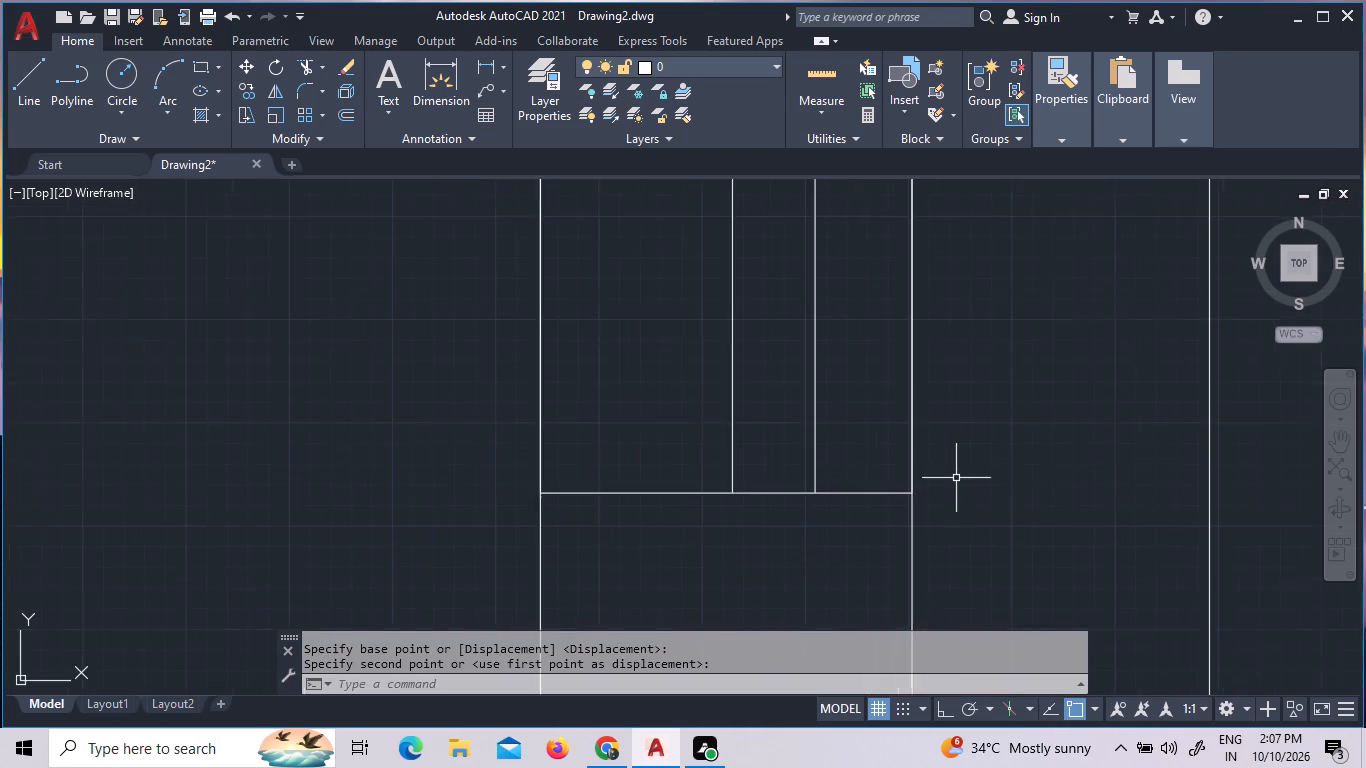
scroll(961, 475, "down", 4)
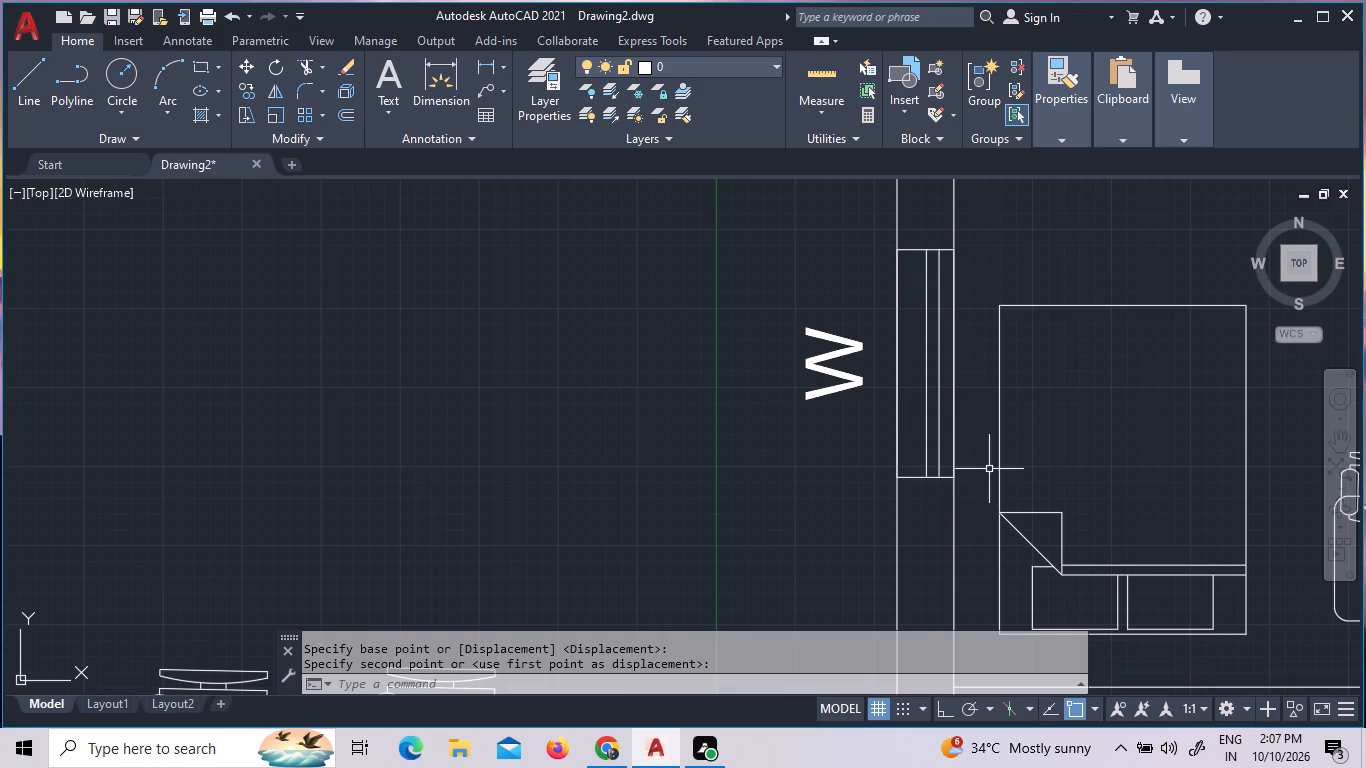
scroll(946, 461, "down", 3)
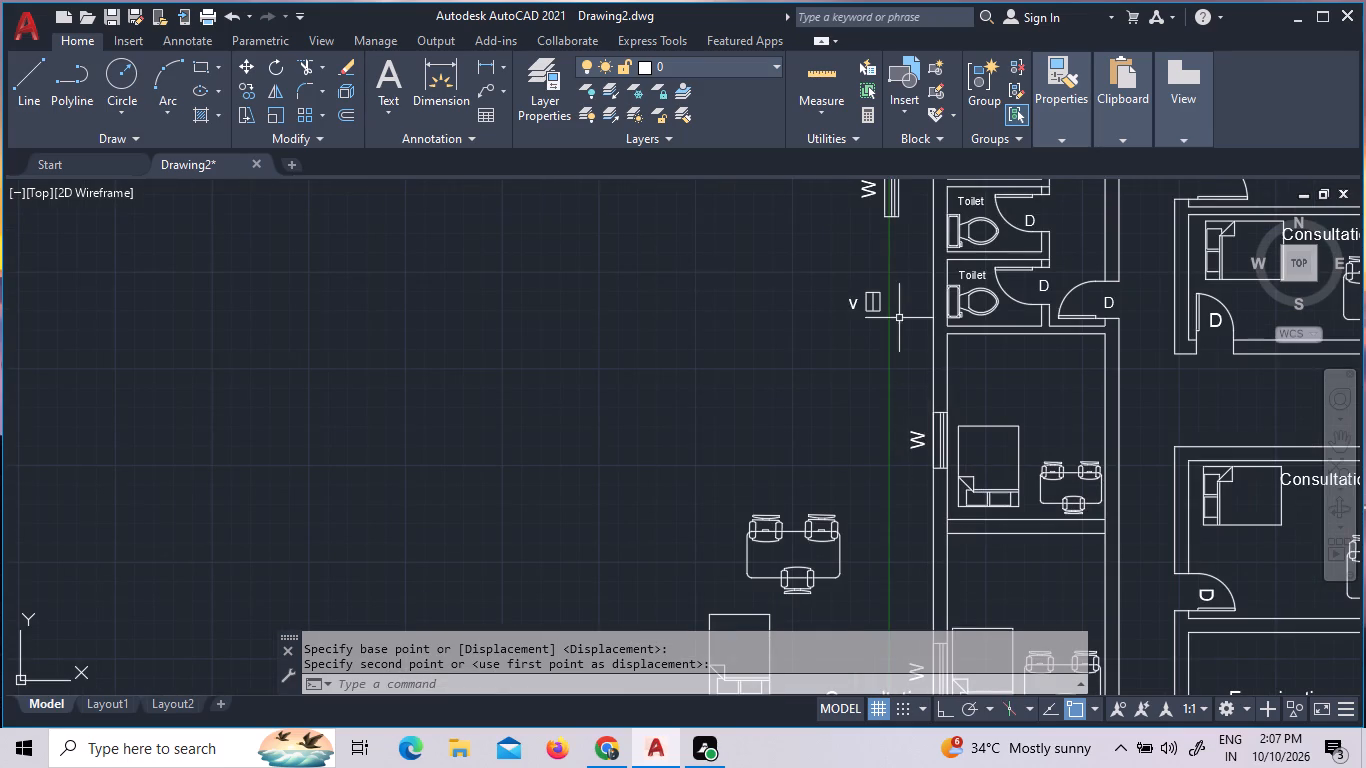
left_click(895, 319)
left_click(812, 270)
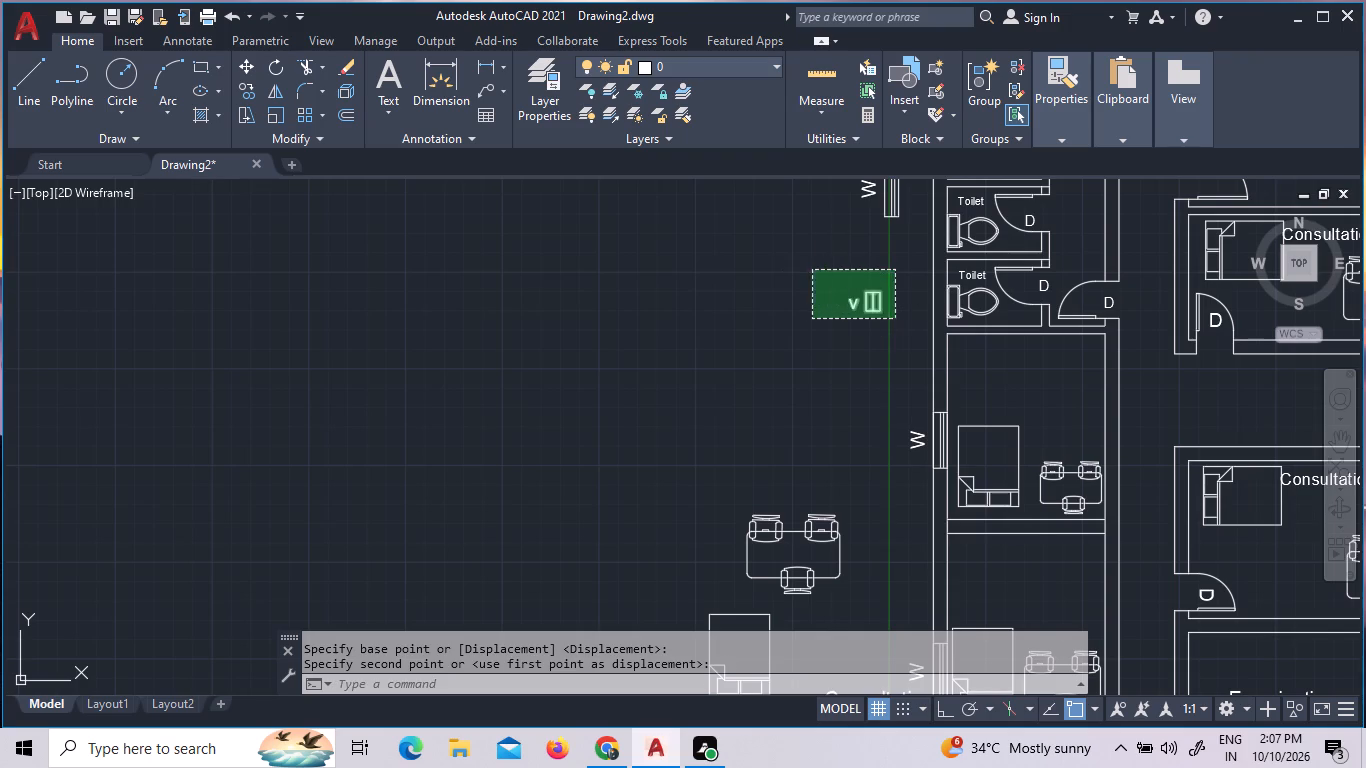
right_click(815, 261)
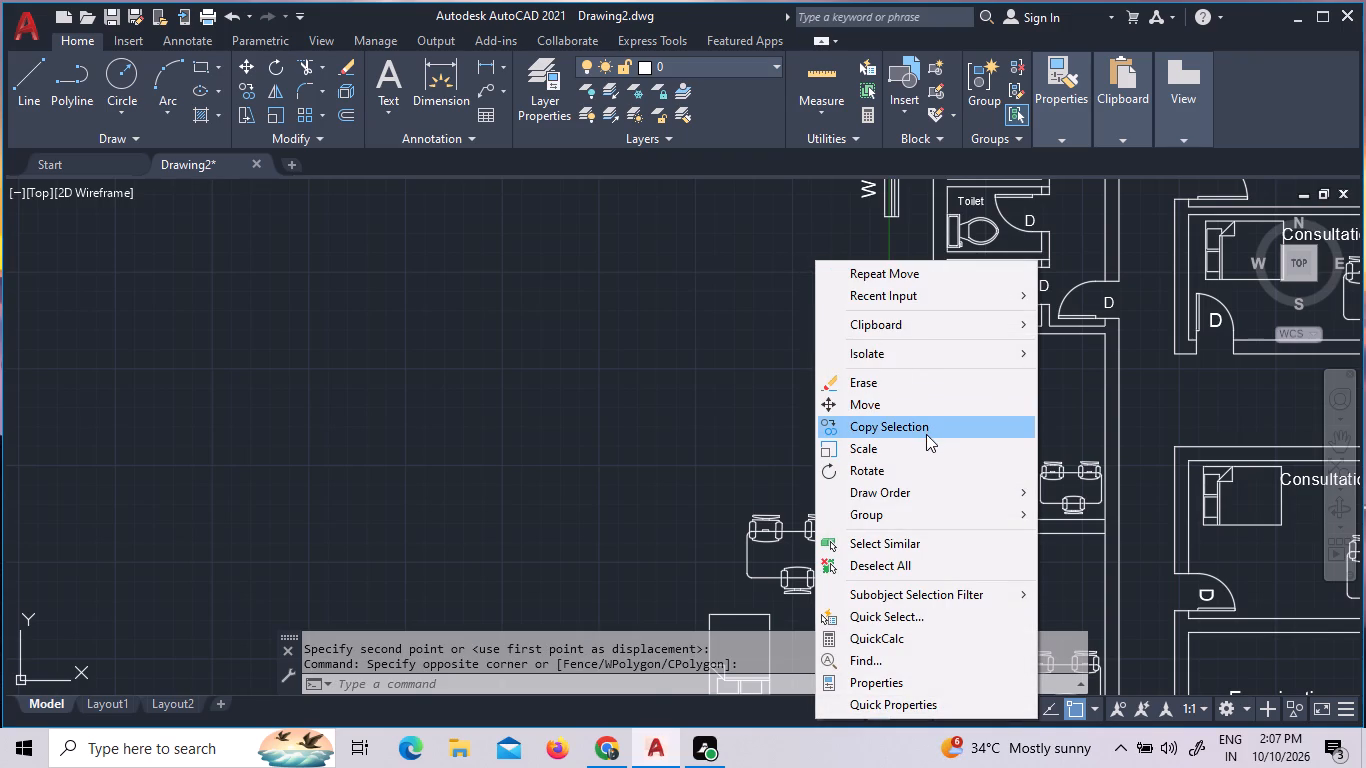
left_click(926, 434)
left_click(937, 432)
scroll(1039, 403, "down", 4)
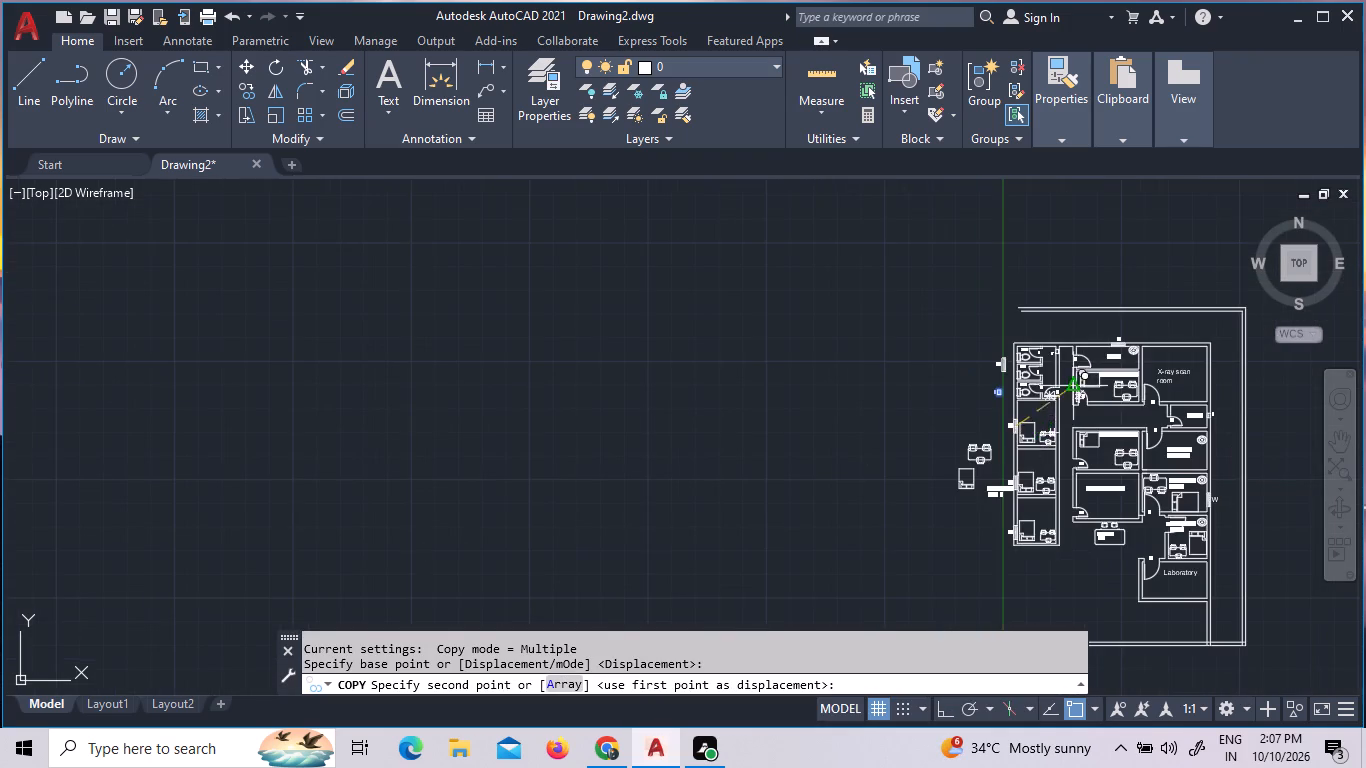
scroll(1065, 360, "up", 3)
scroll(917, 466, "up", 4)
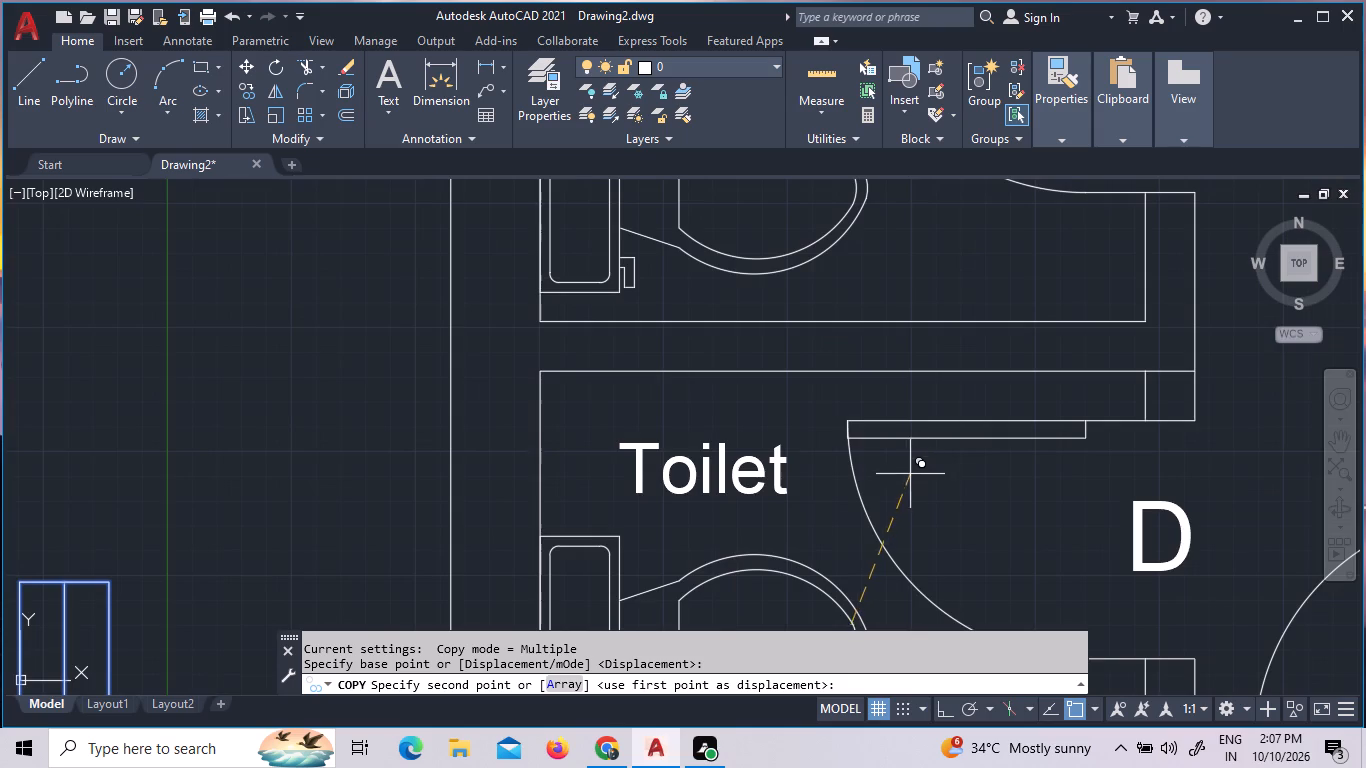
scroll(907, 493, "down", 2)
scroll(915, 592, "down", 2)
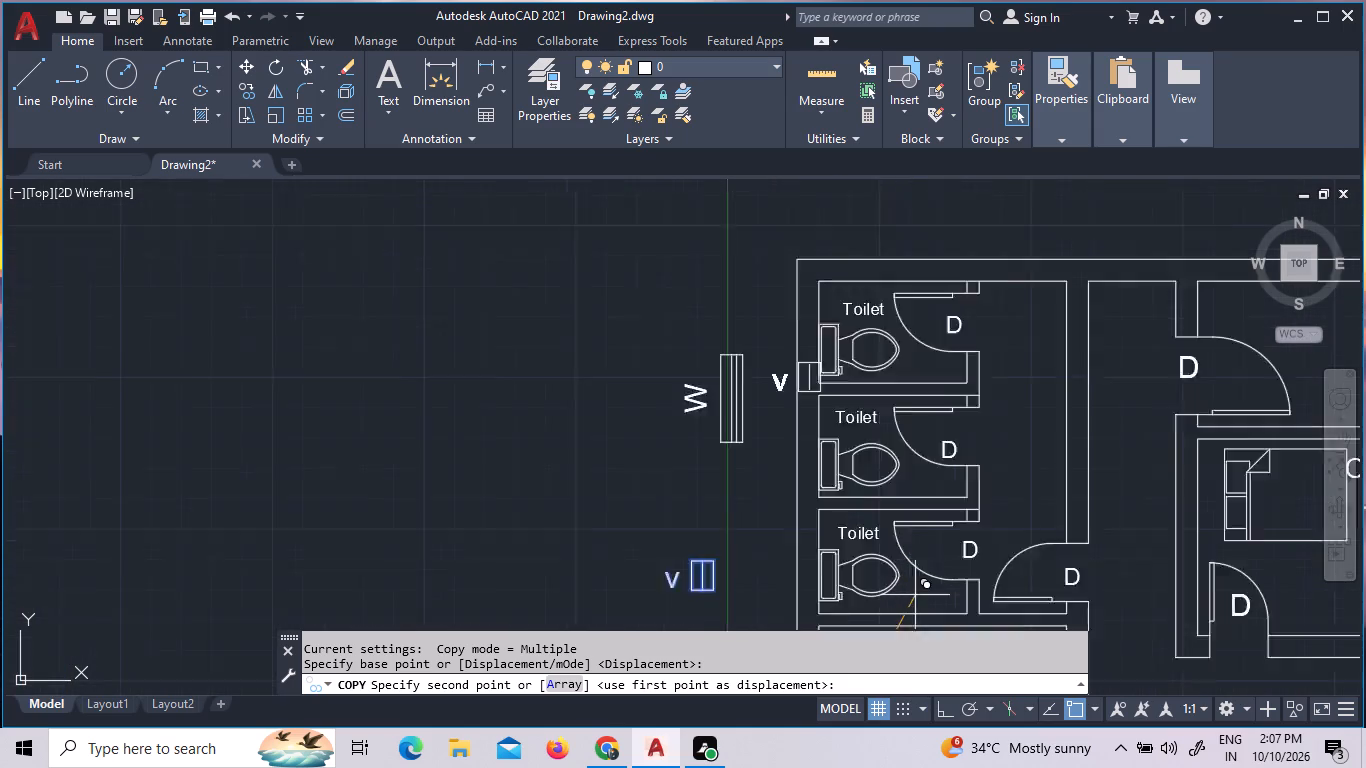
scroll(938, 561, "up", 2)
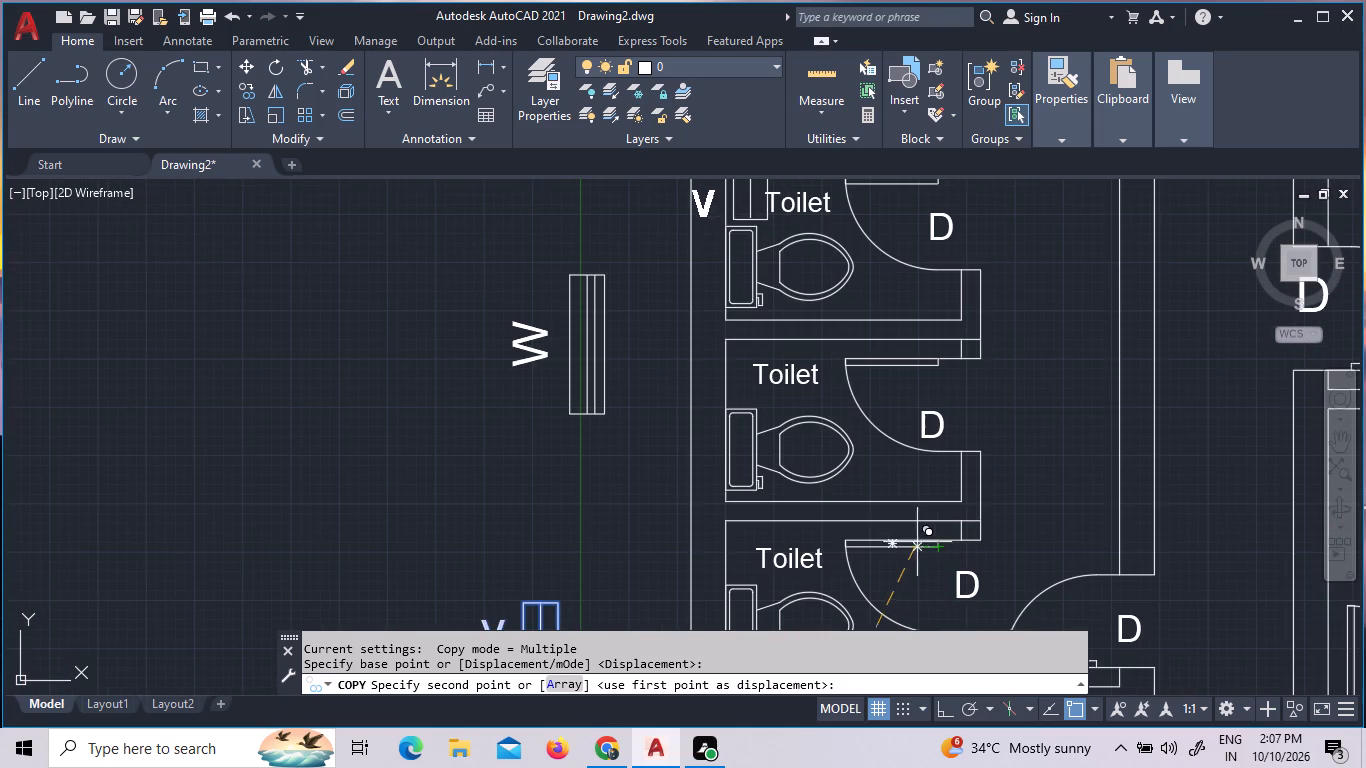
left_click(876, 555)
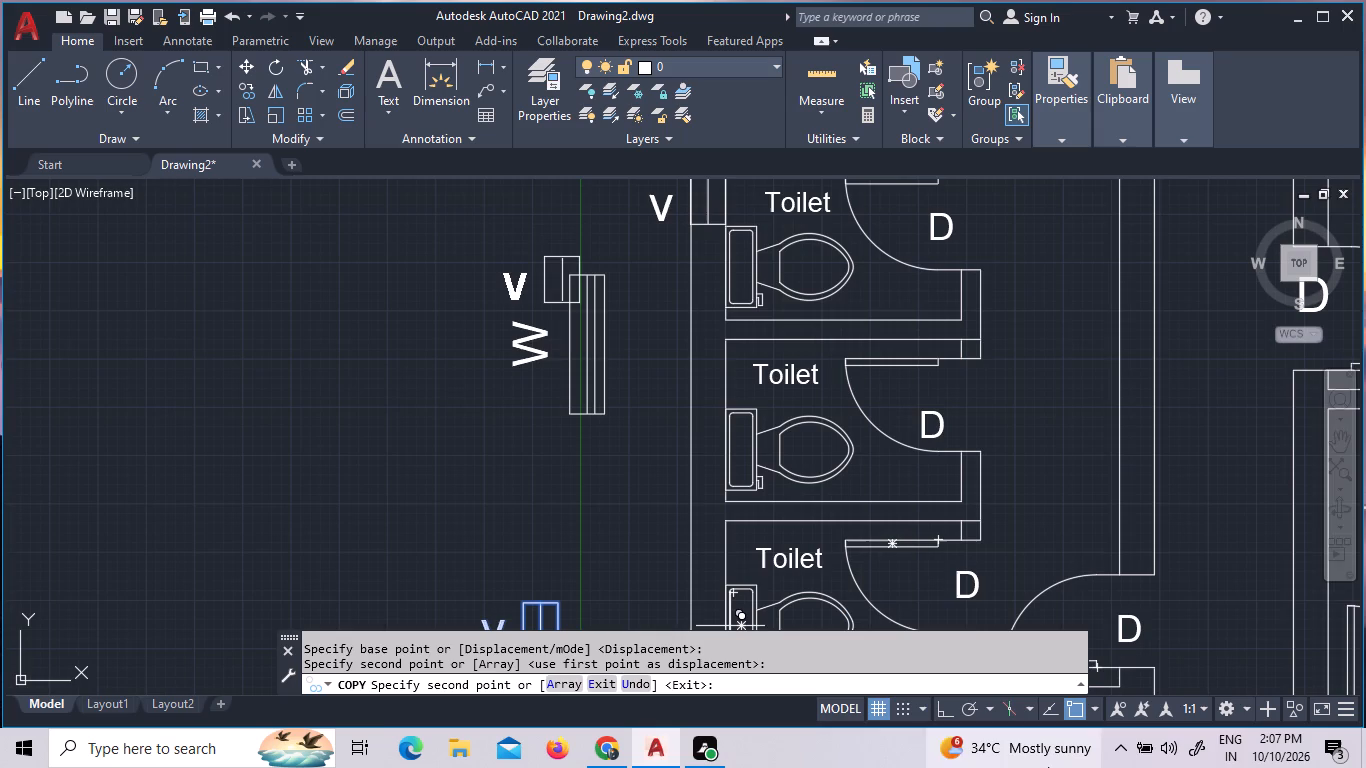
Place further copies of the ventilator and V label on the west wall beside the middle and bottom toilets, finishing the copy.
scroll(1104, 458, "down", 2)
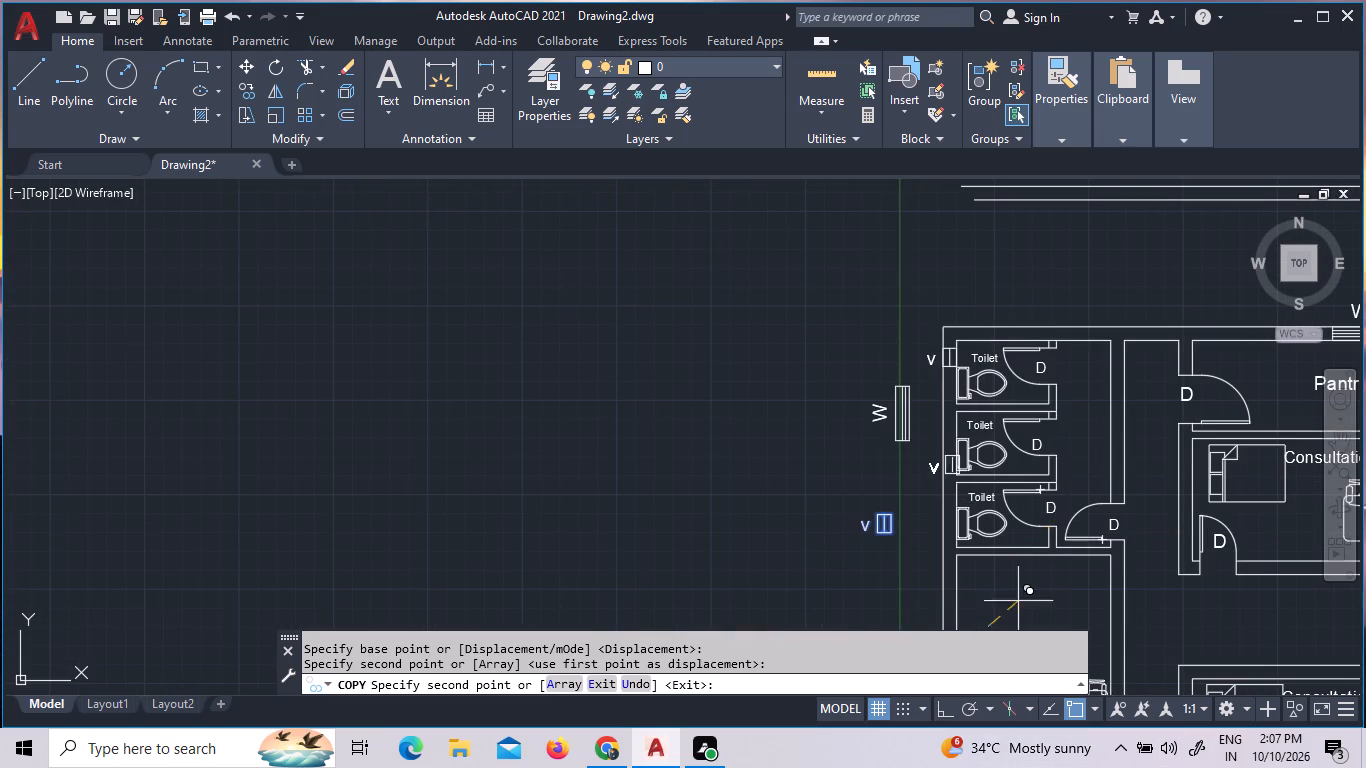
scroll(1017, 594, "up", 3)
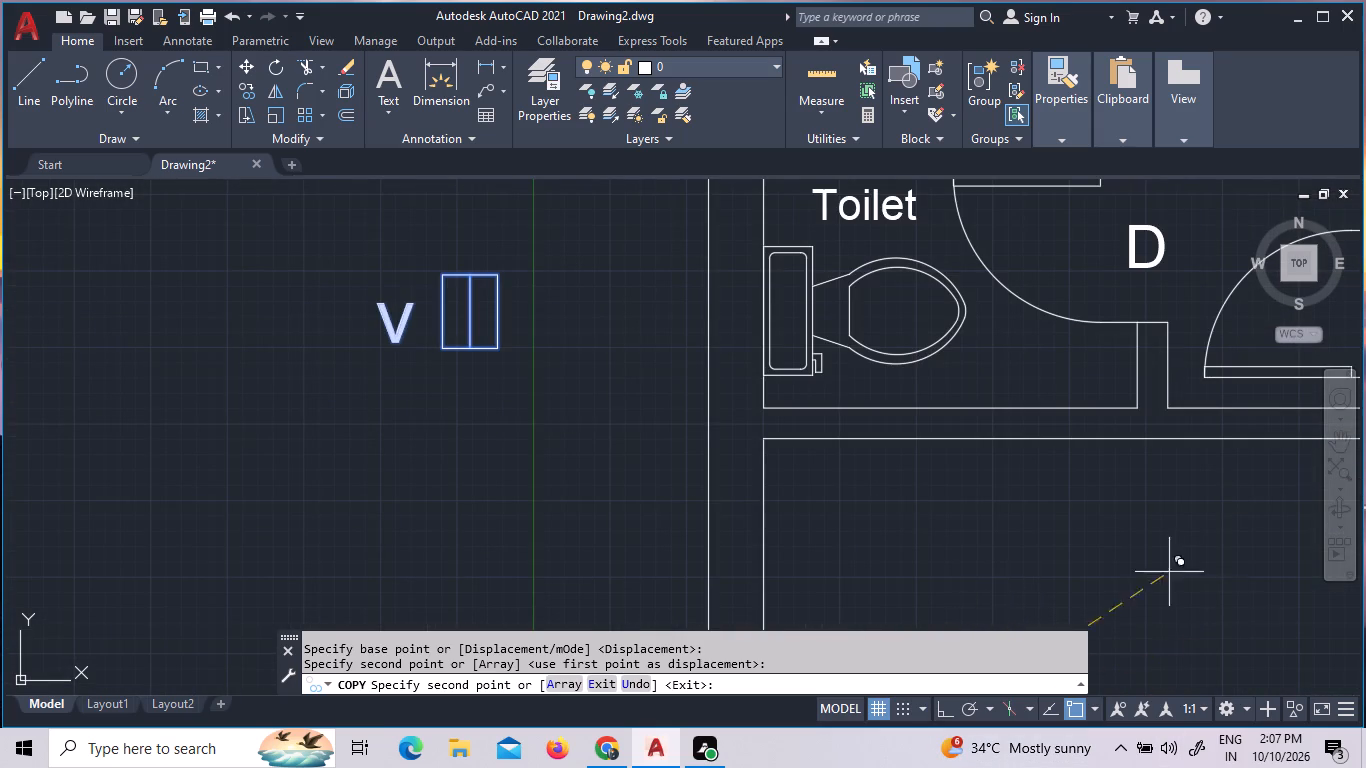
scroll(934, 411, "down", 2)
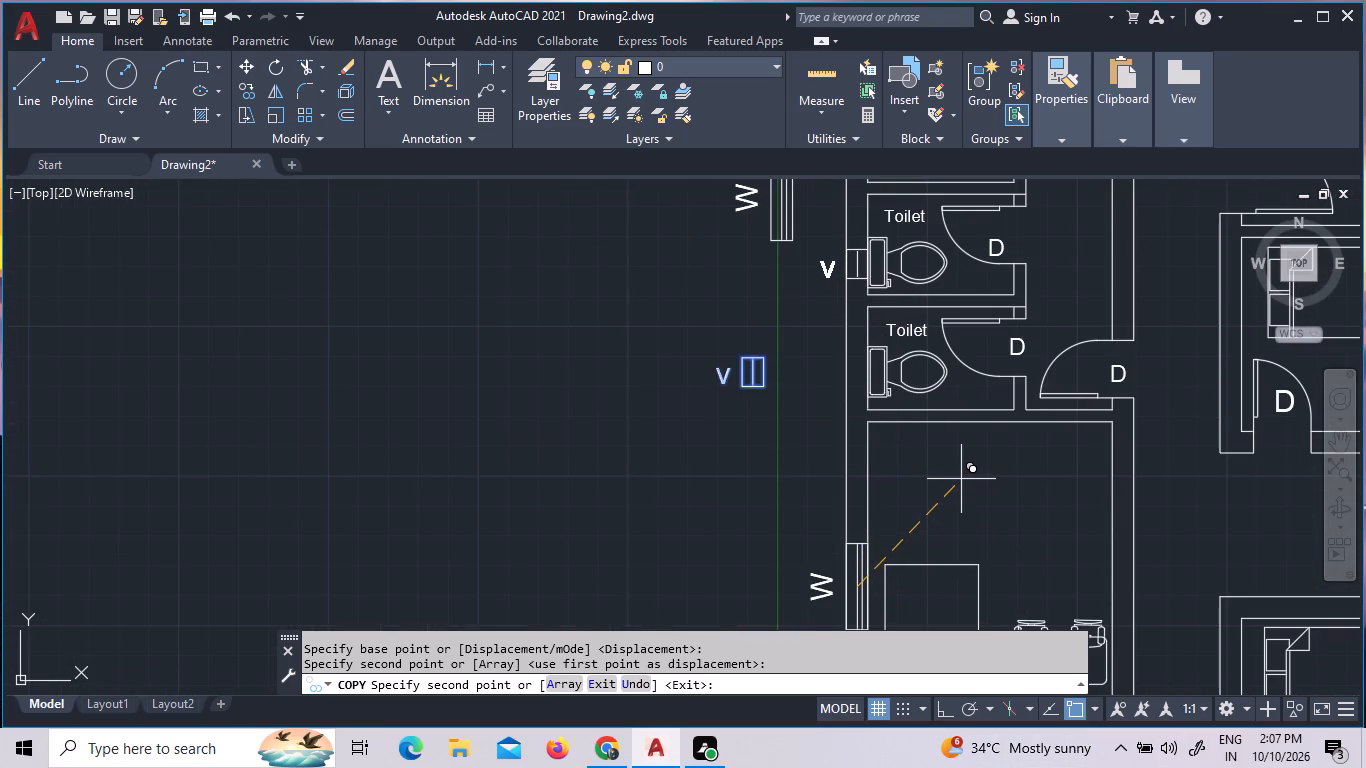
scroll(961, 479, "up", 1)
scroll(962, 533, "down", 2)
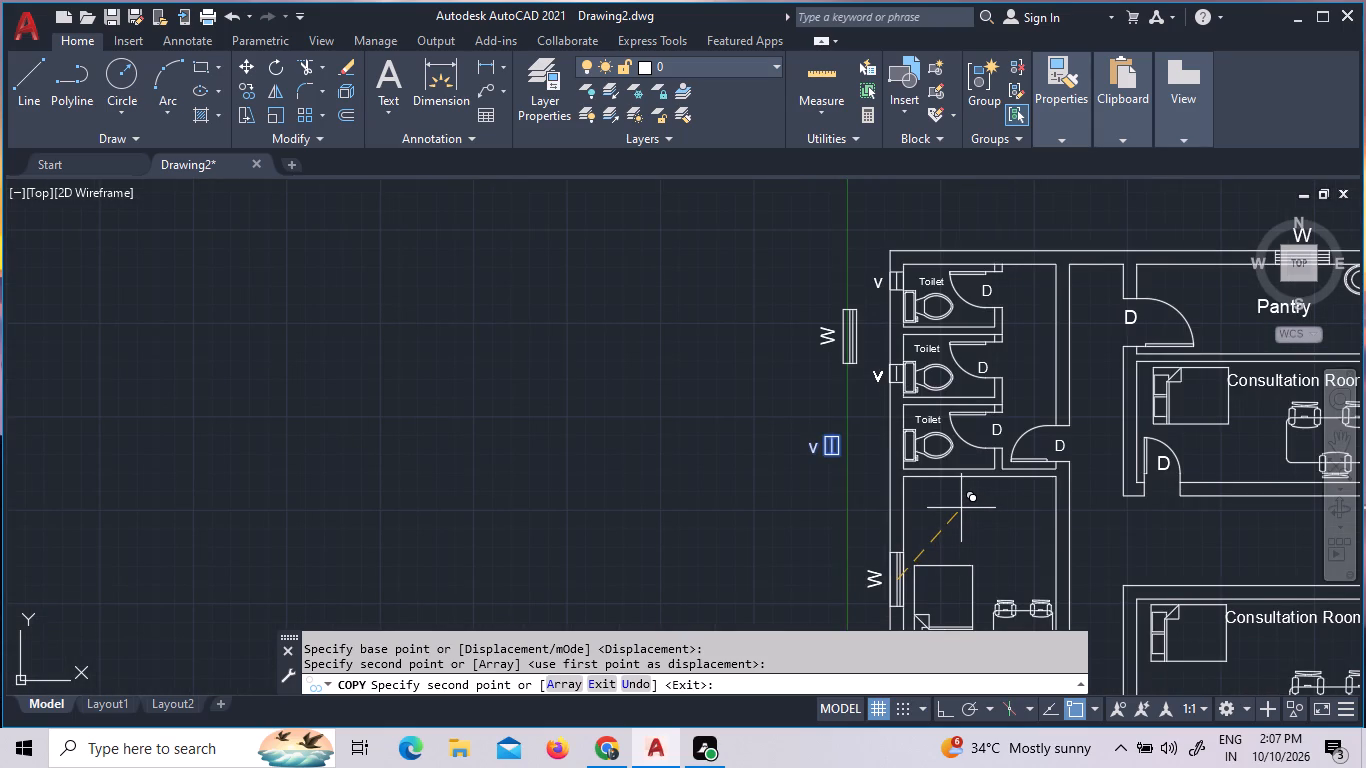
left_click(961, 508)
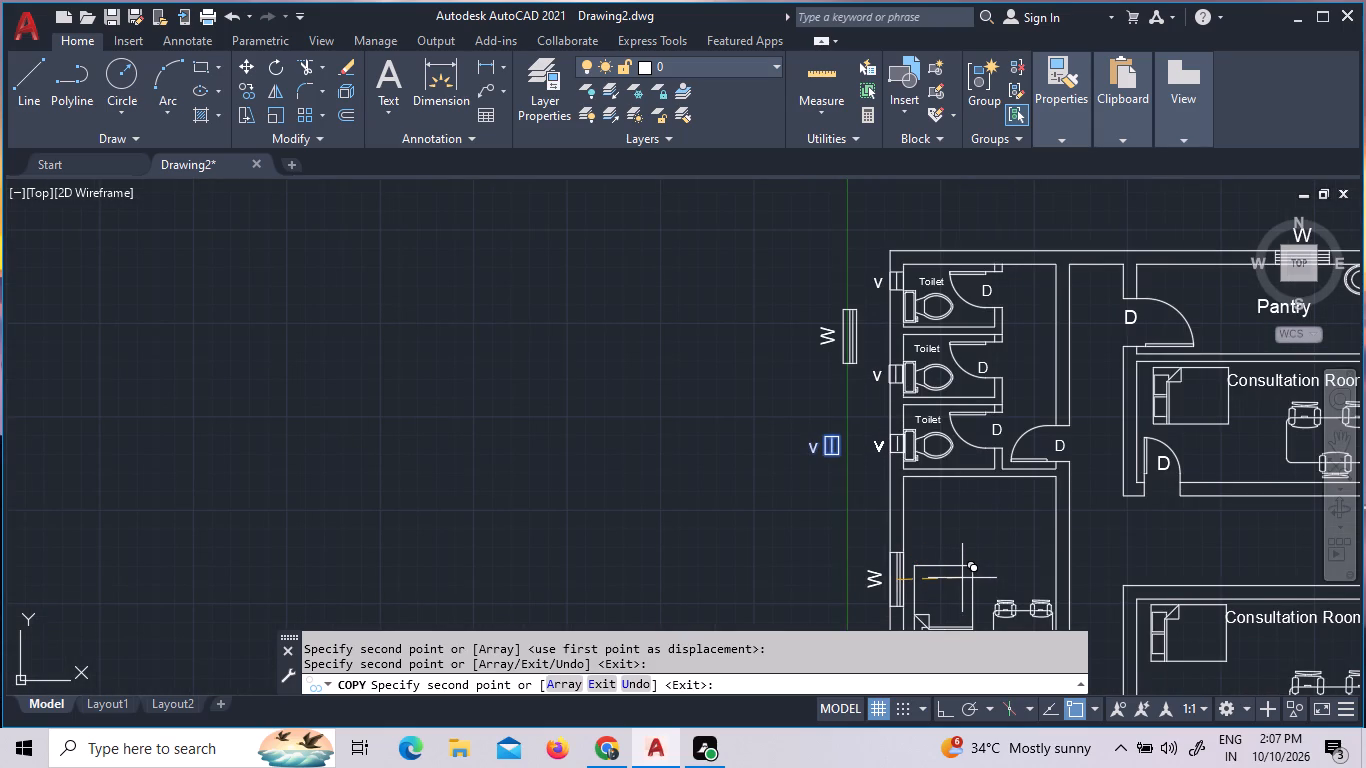
left_click(962, 578)
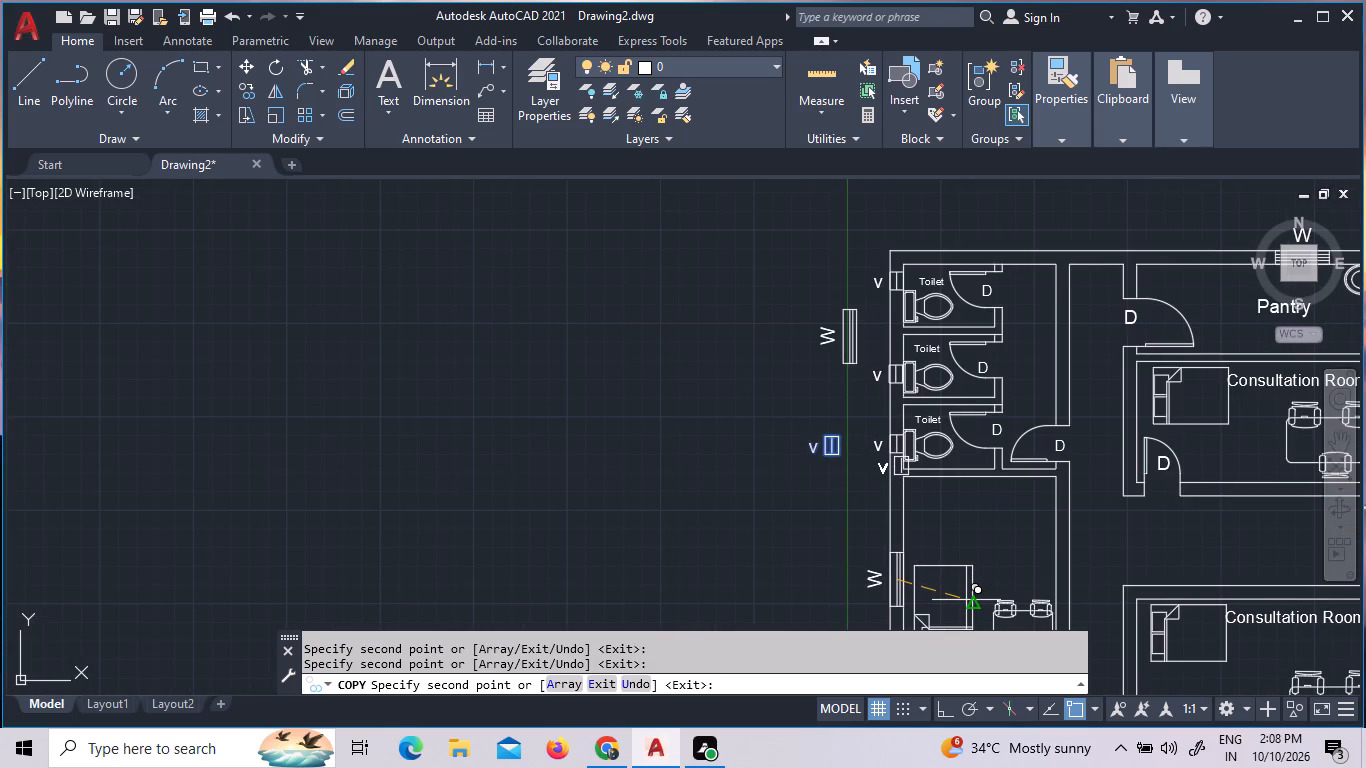
key("Escape")
Move the bottom toilet's ventilator outline so its upper inner corner meets the west wall's inner line.
scroll(924, 435, "up", 5)
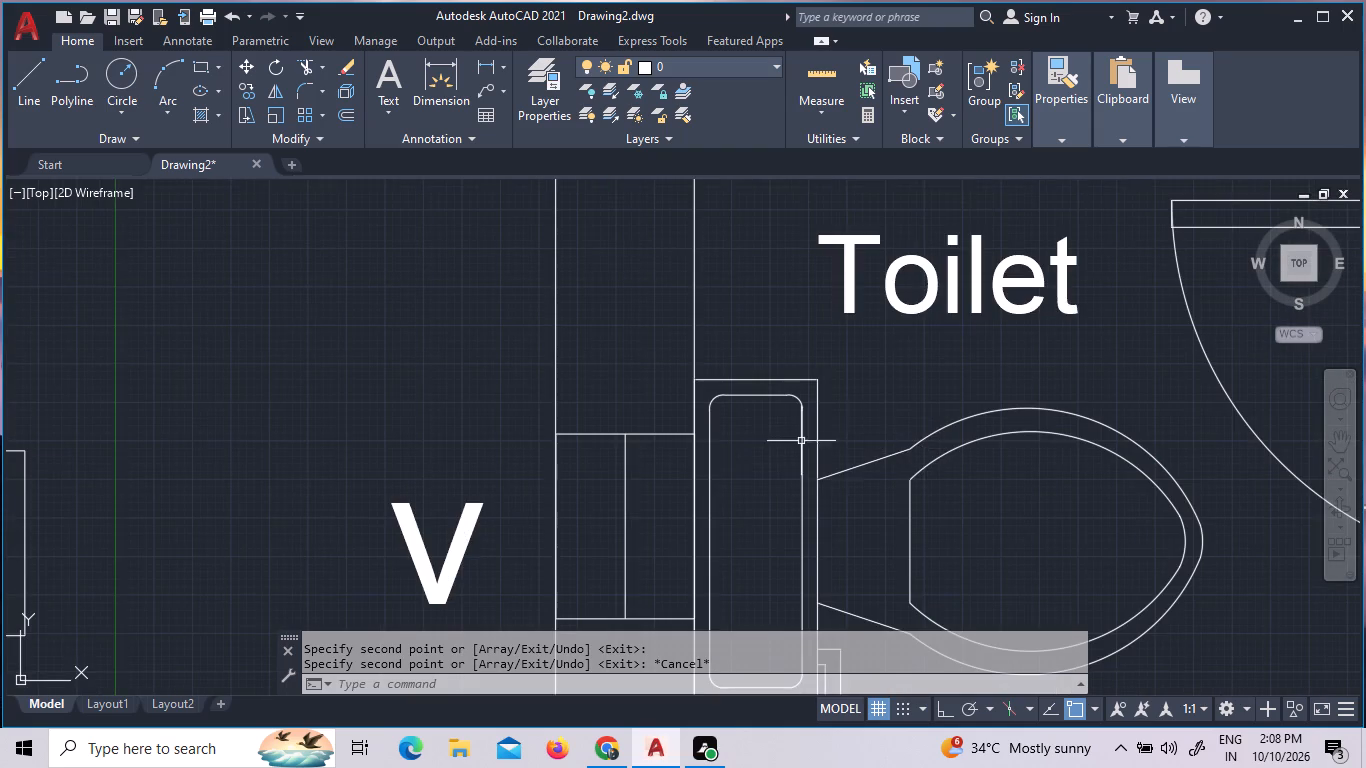
scroll(736, 482, "up", 2)
scroll(653, 402, "up", 3)
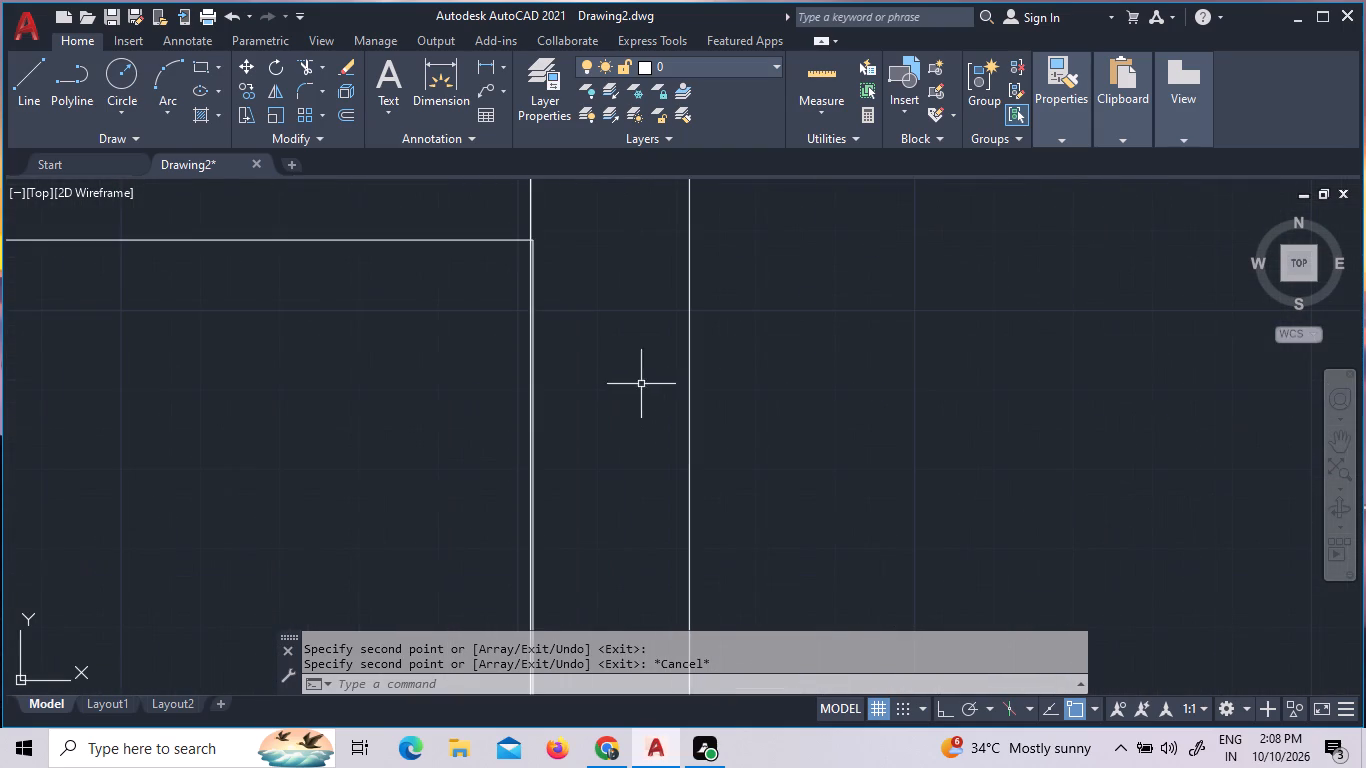
scroll(538, 188, "up", 3)
scroll(530, 373, "up", 3)
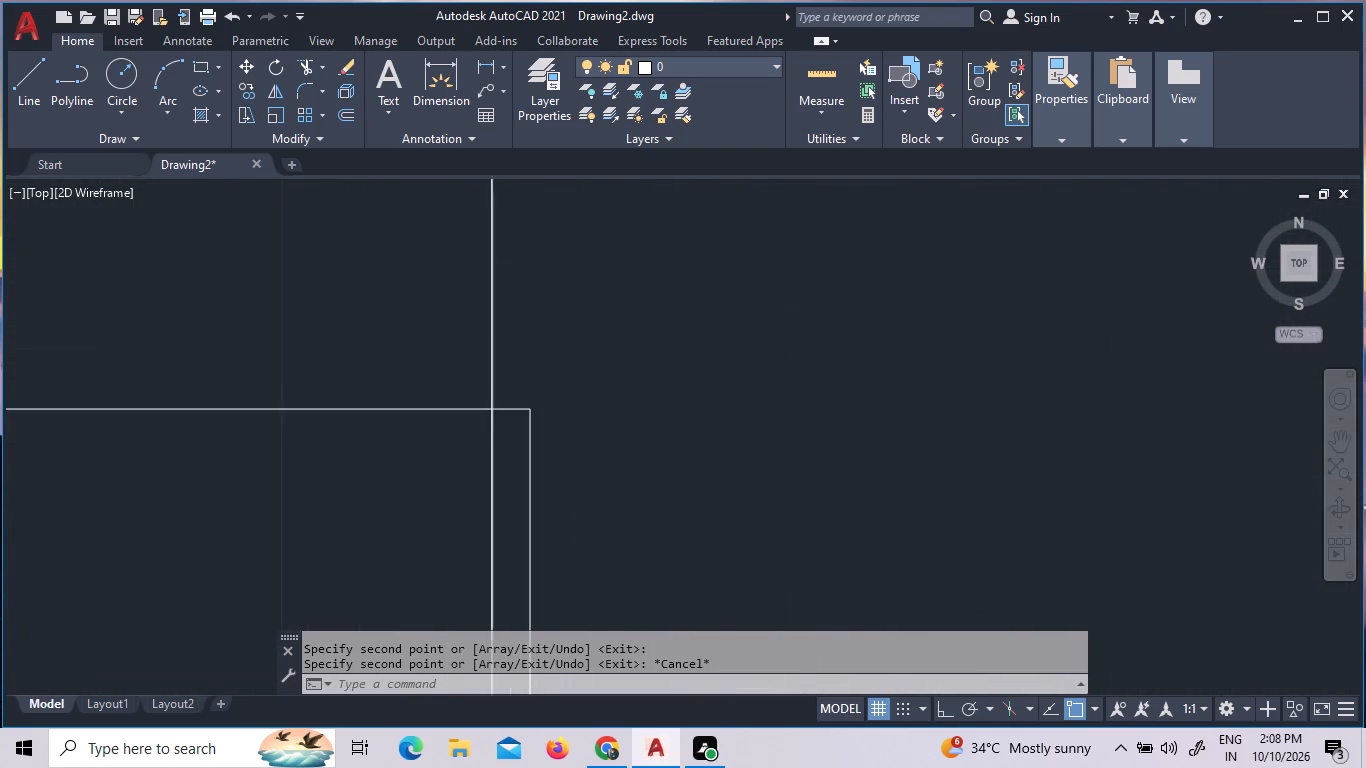
scroll(518, 382, "up", 2)
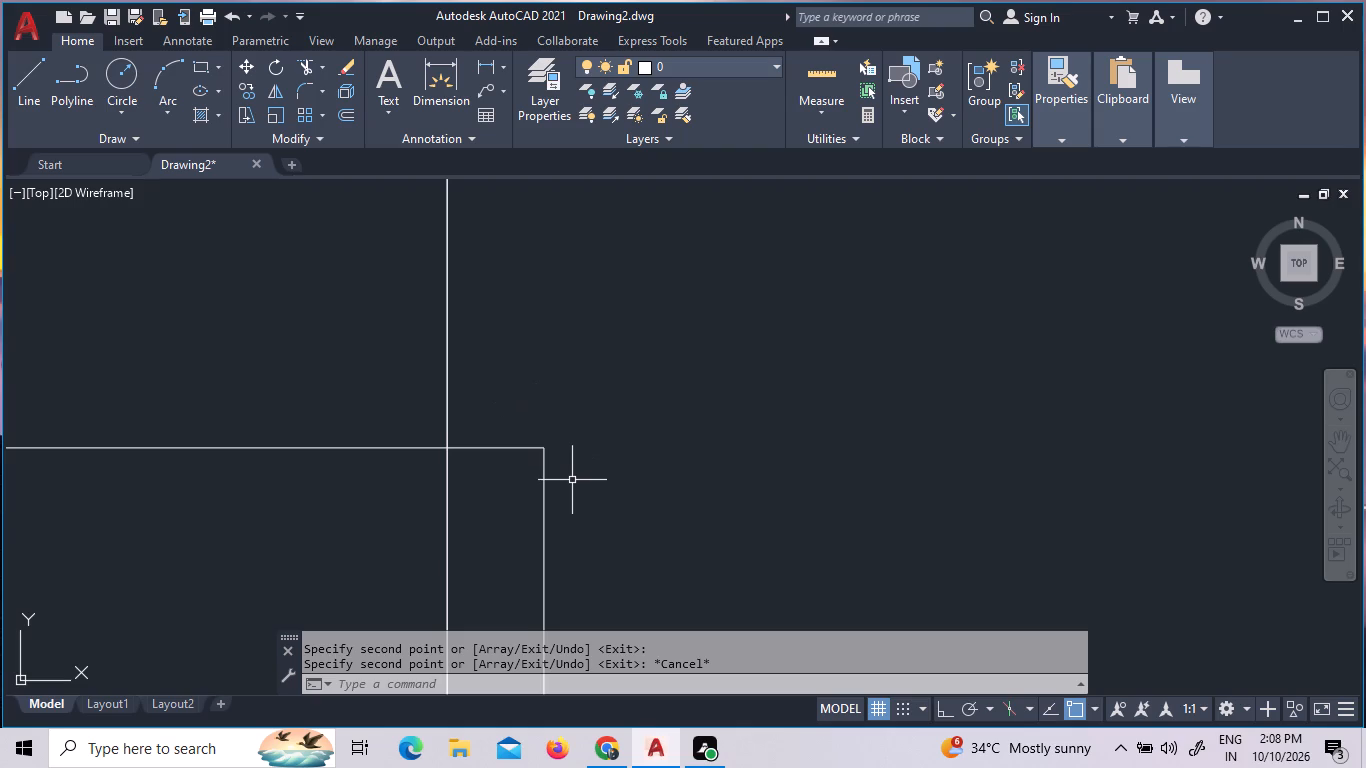
left_click(572, 480)
left_click(527, 428)
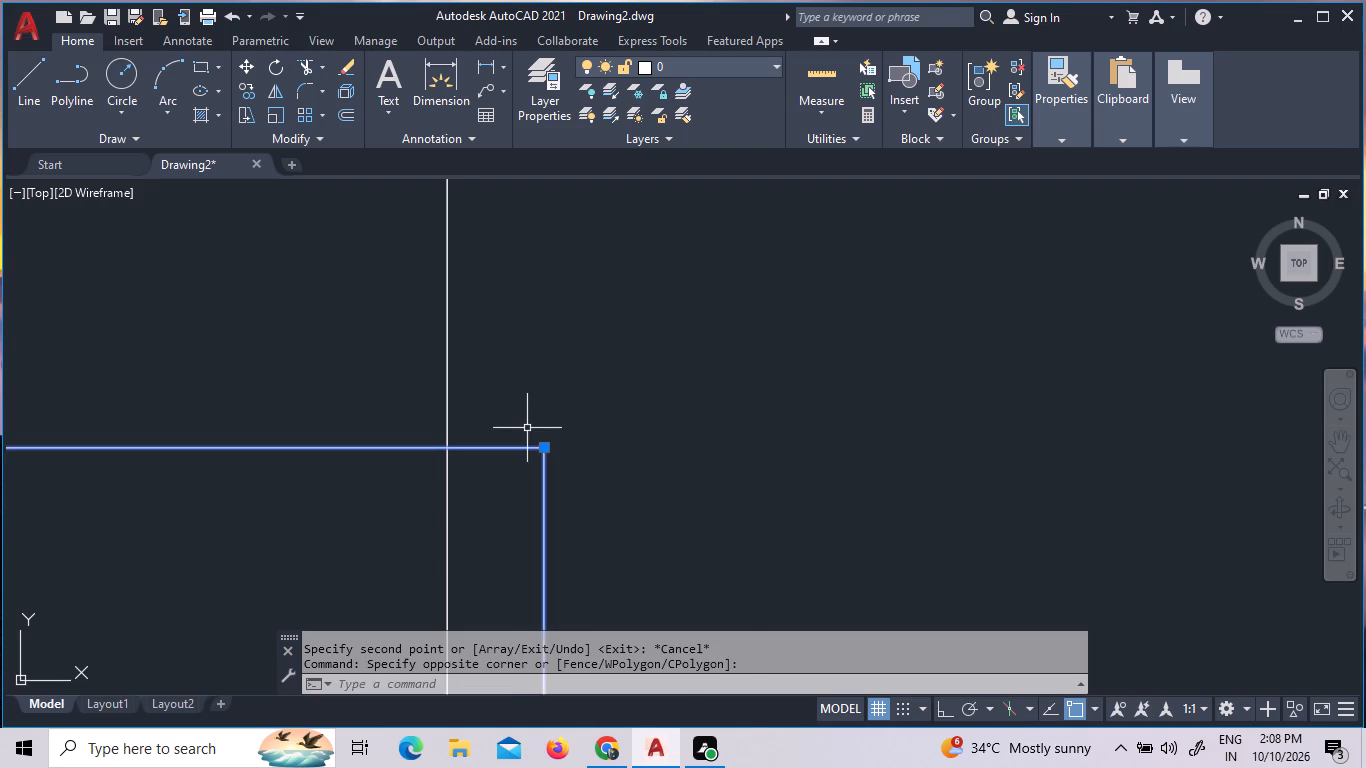
right_click(527, 428)
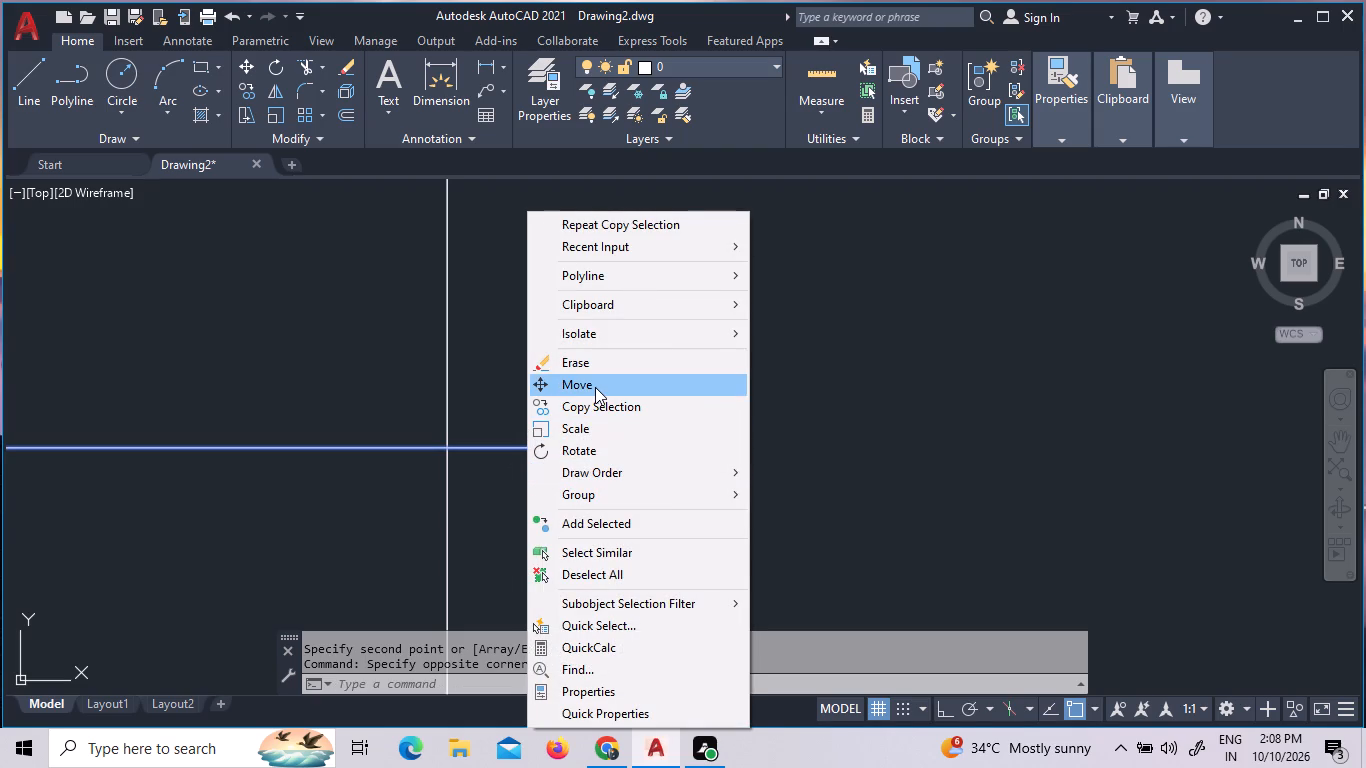
left_click(595, 387)
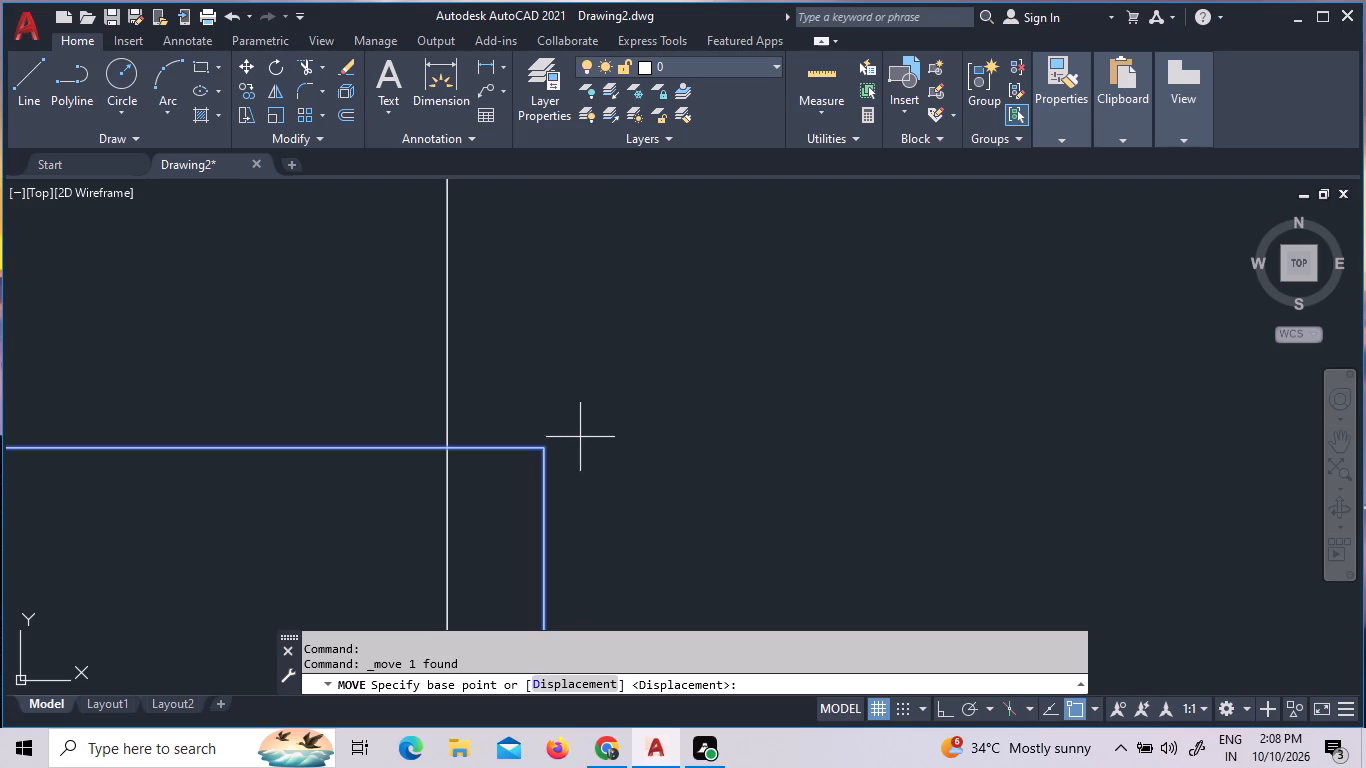
left_click(542, 449)
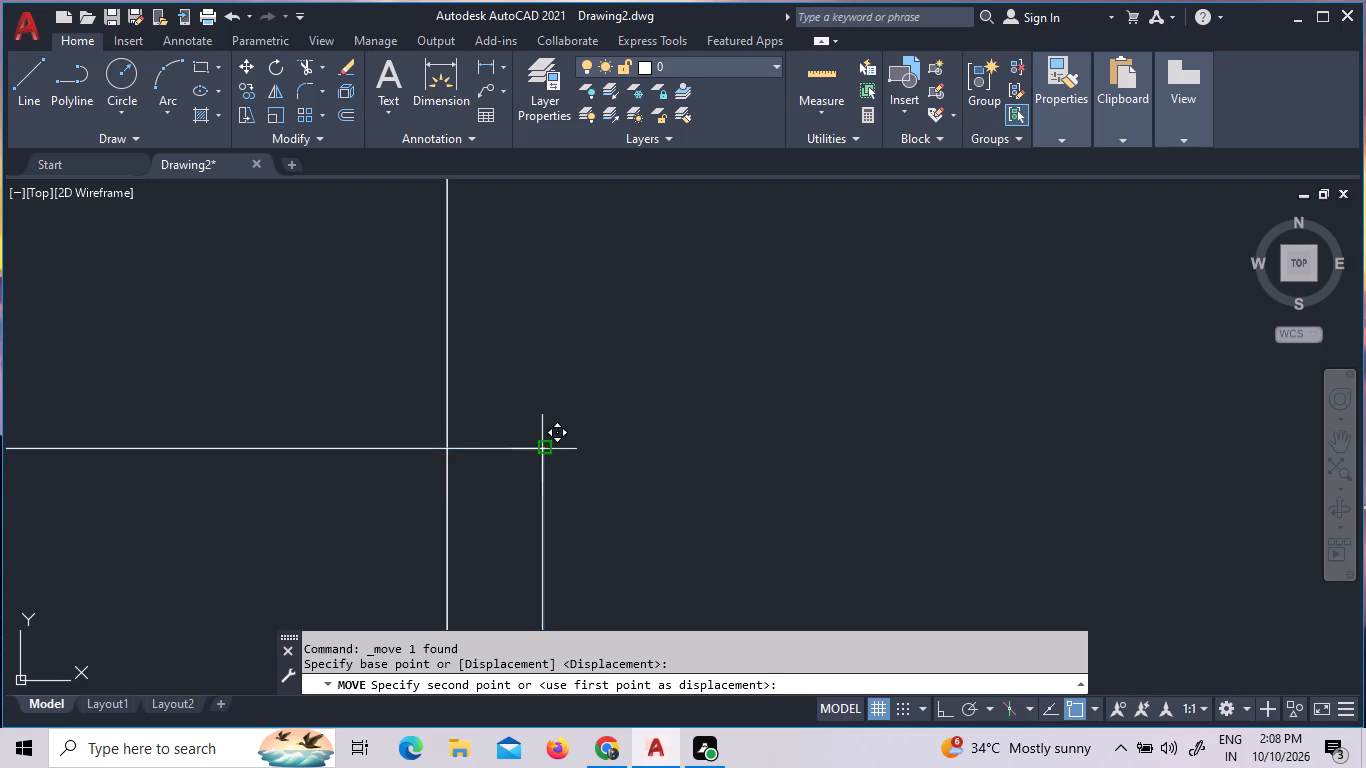
left_click(442, 448)
Move the middle toilet's ventilator outline so its upper outer corner meets the west wall's outer line.
scroll(568, 433, "down", 2)
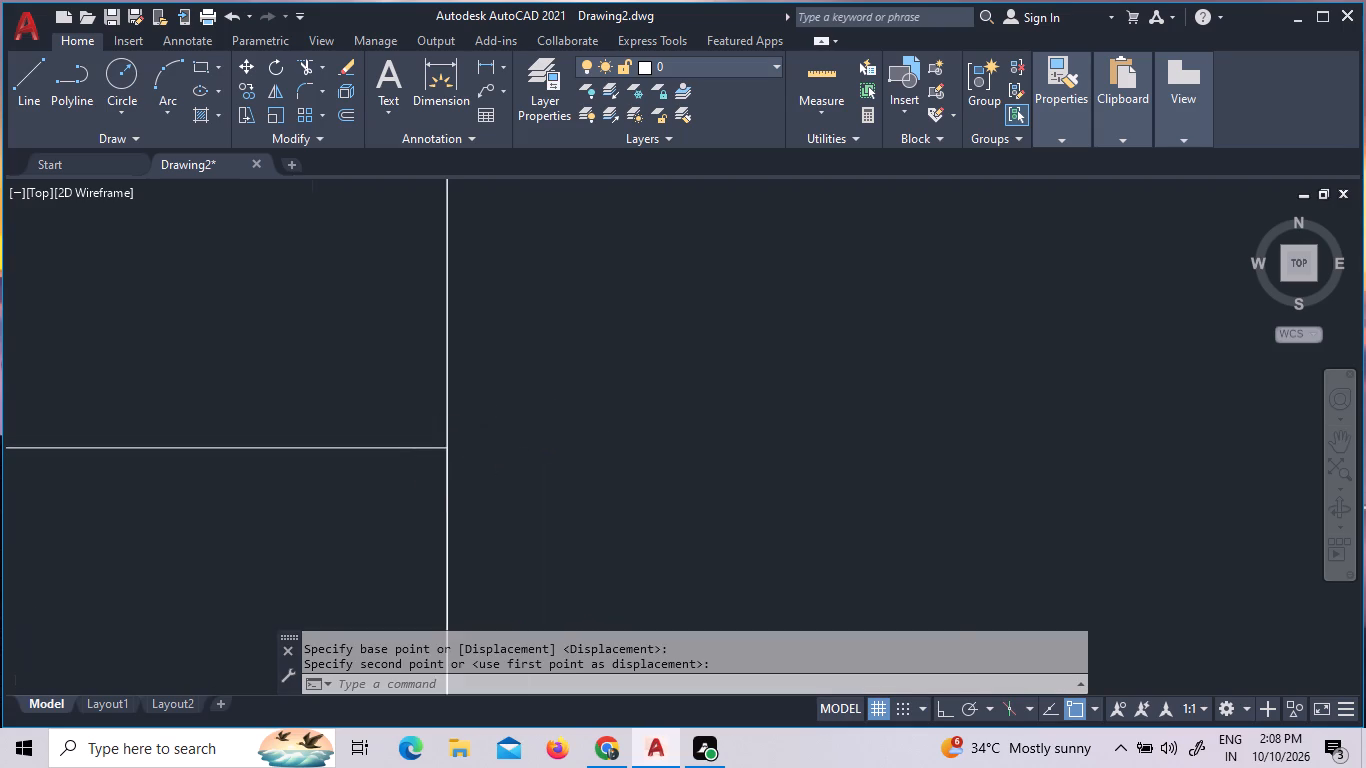
scroll(568, 433, "down", 13)
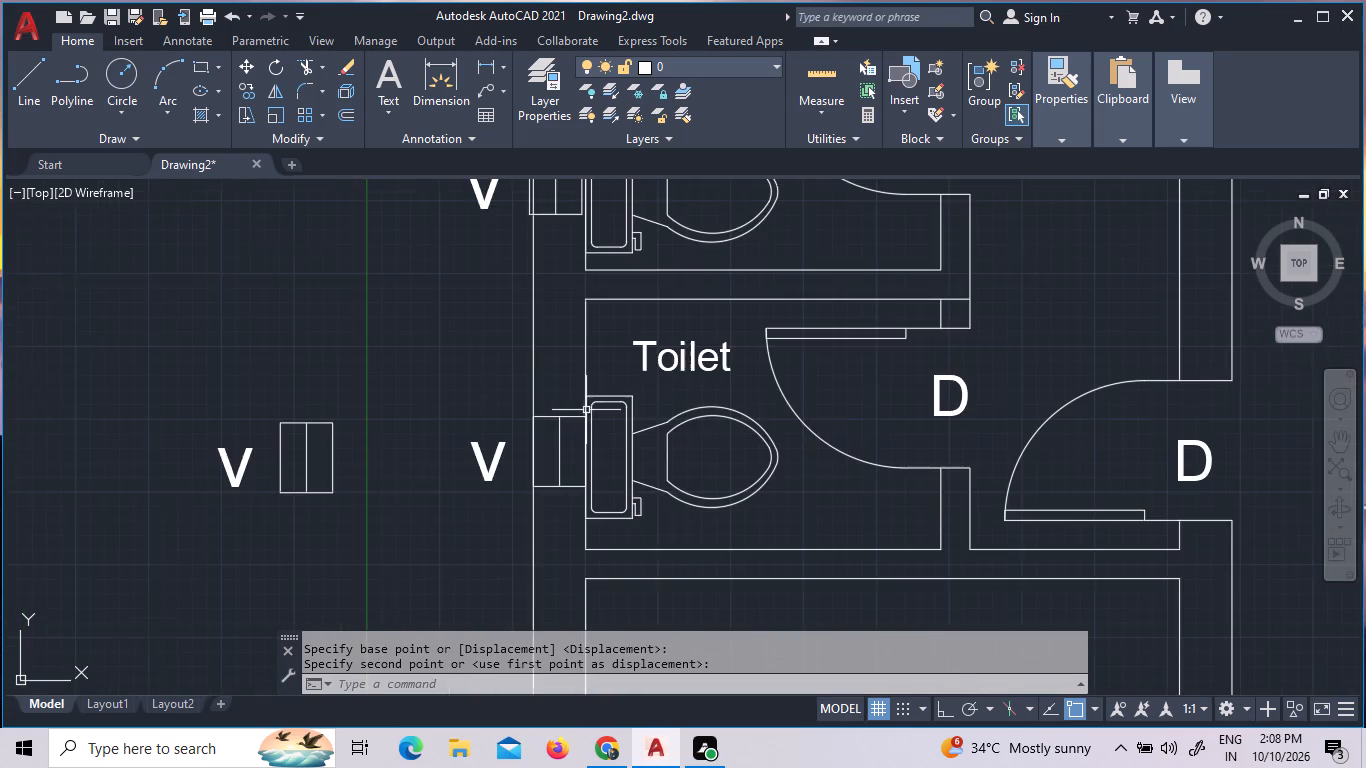
middle_click_drag(580, 296, 523, 637)
scroll(580, 296, "up", 1)
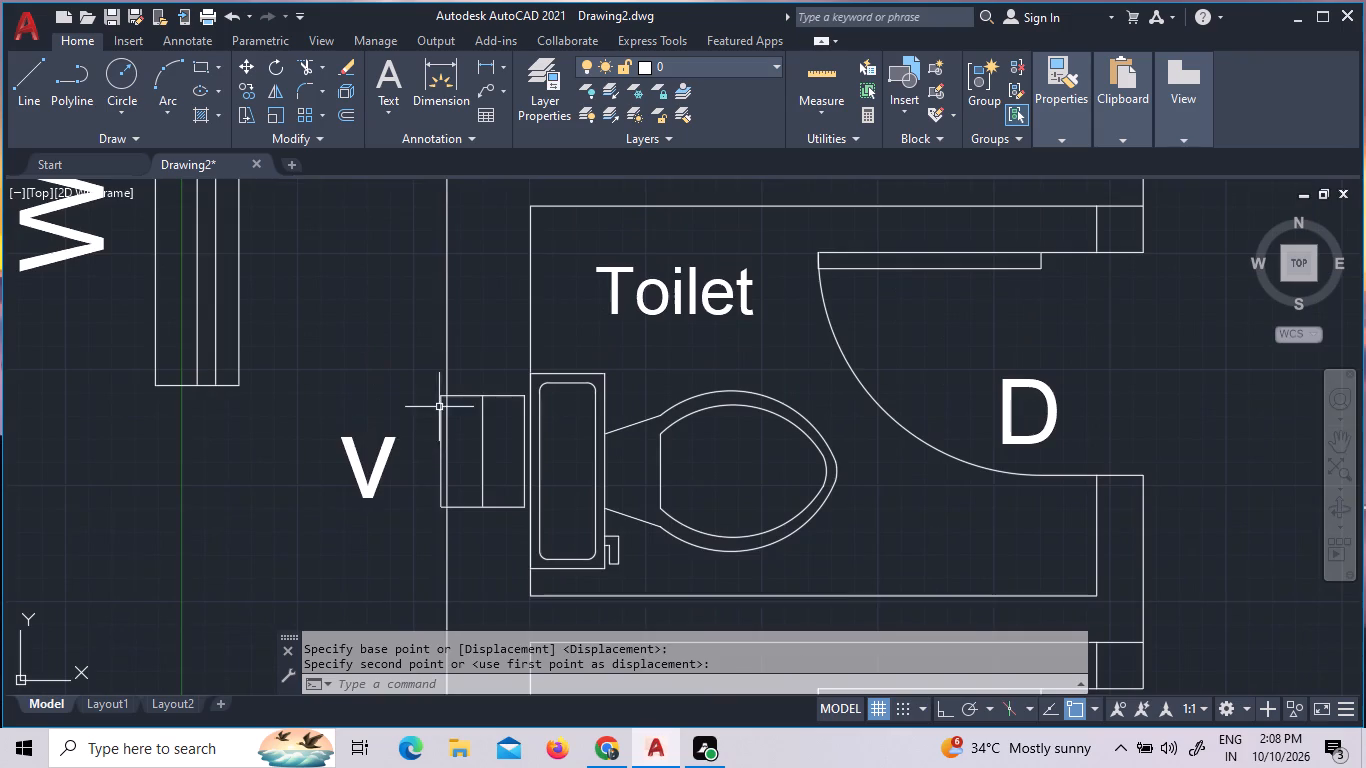
scroll(440, 402, "up", 4)
left_click(455, 394)
left_click(413, 336)
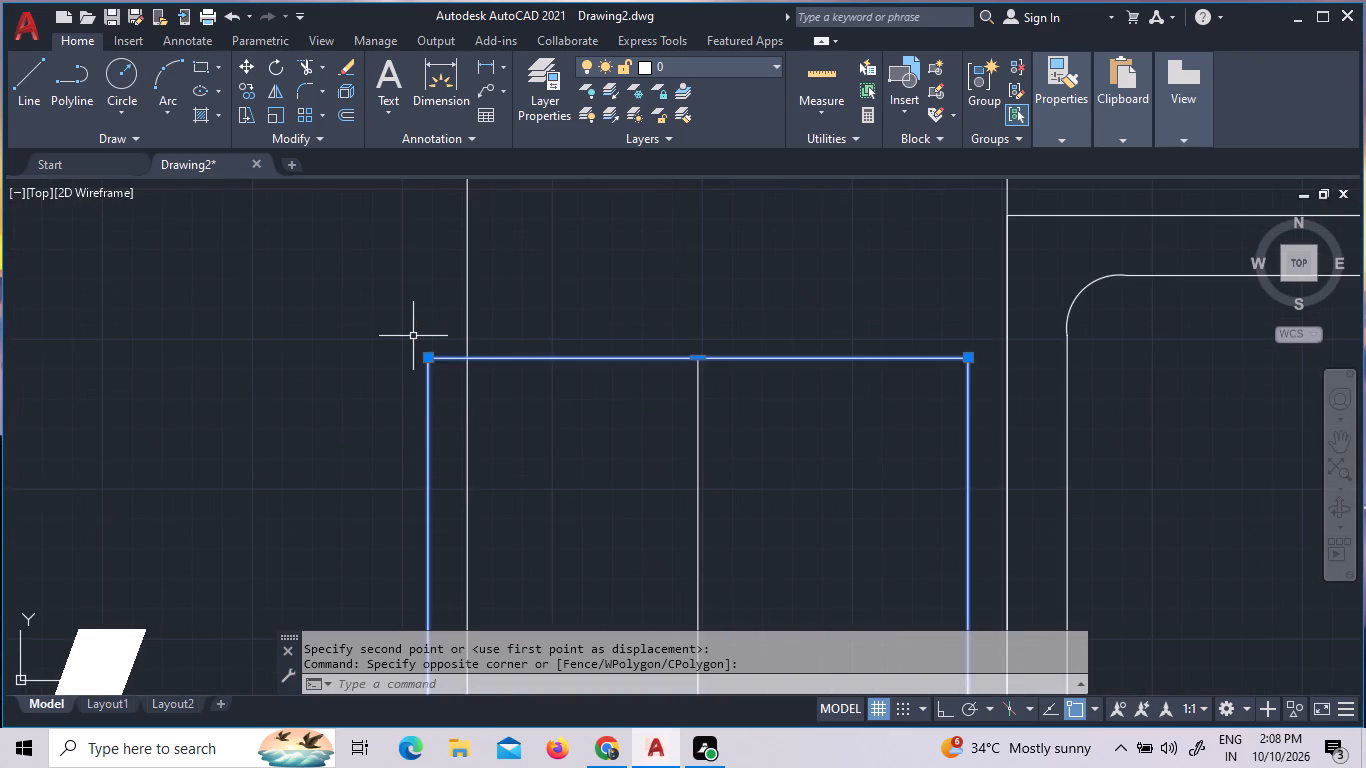
right_click(410, 336)
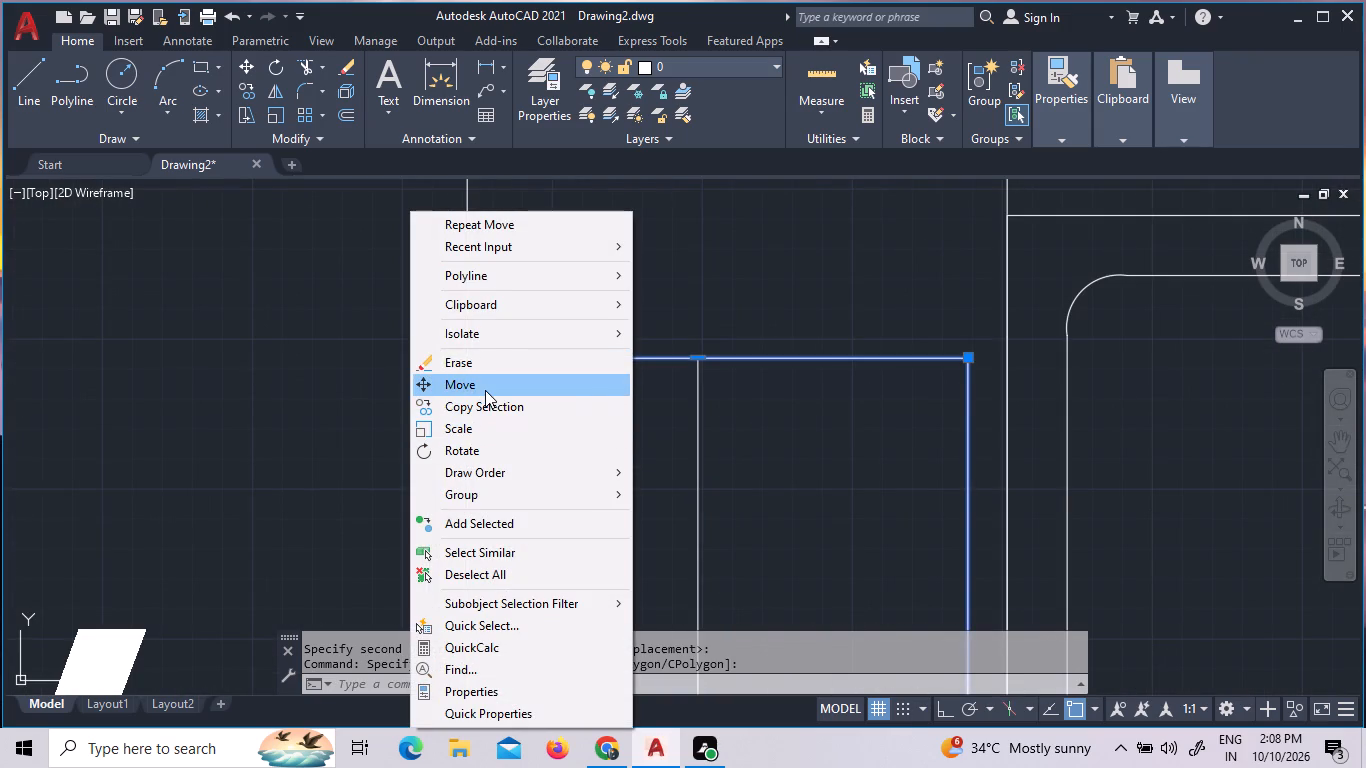
left_click(485, 390)
left_click(431, 358)
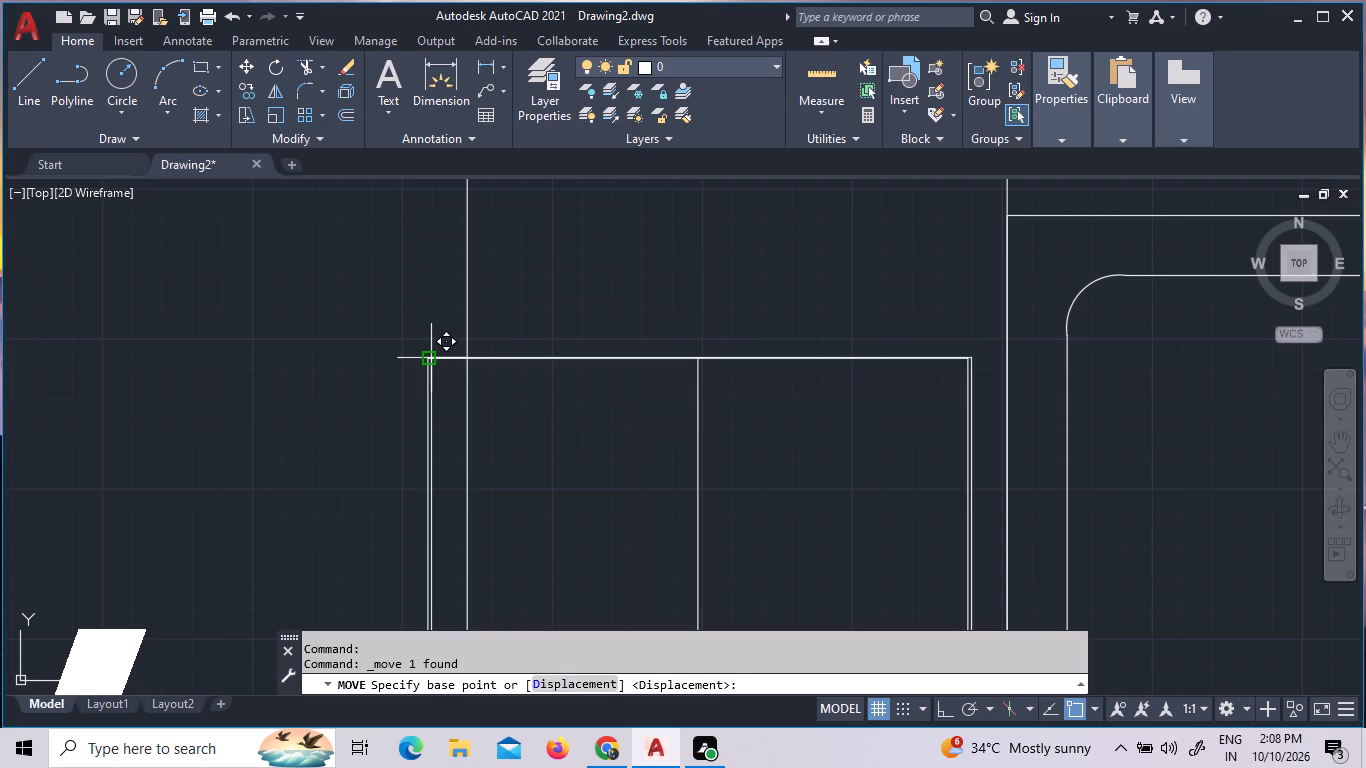
left_click(468, 359)
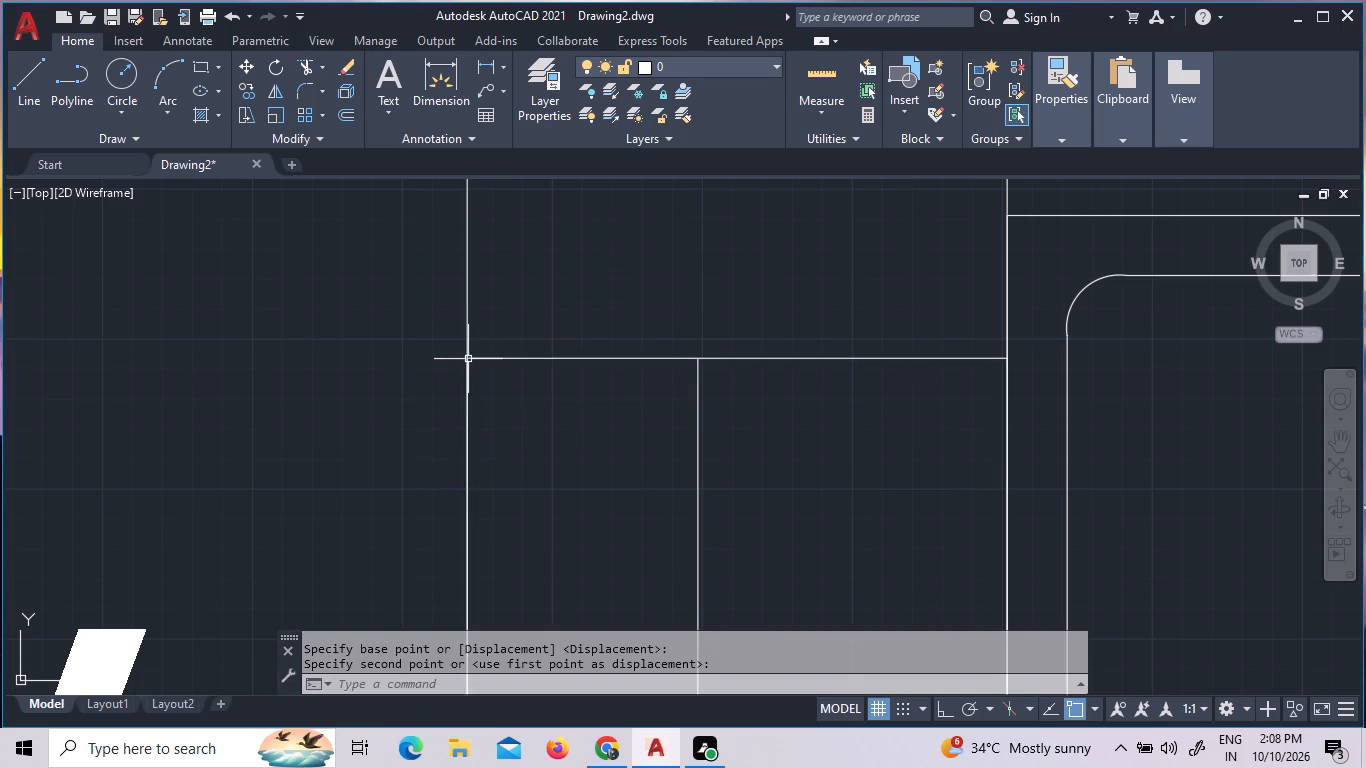
Move the top toilet's ventilator outline inward towards the west wall's outer line.
scroll(583, 498, "down", 6)
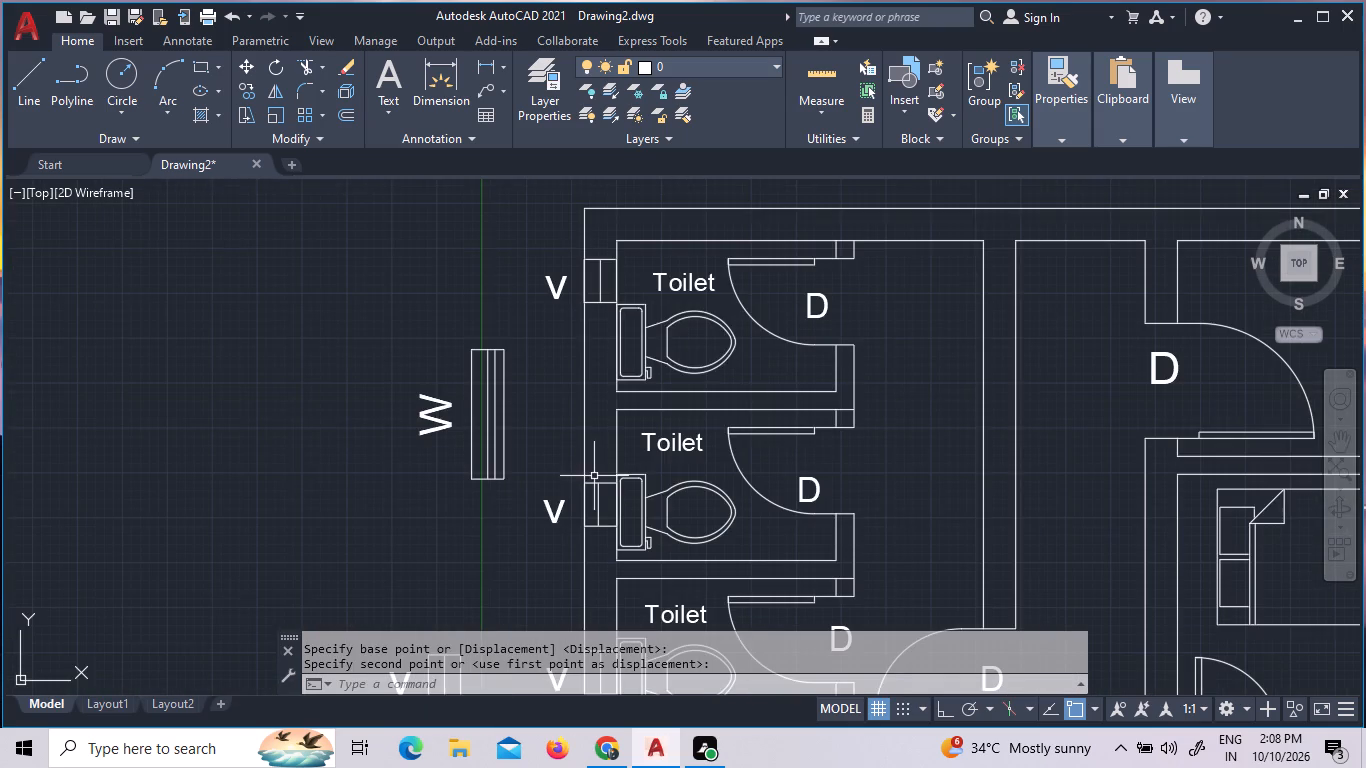
scroll(594, 255, "up", 8)
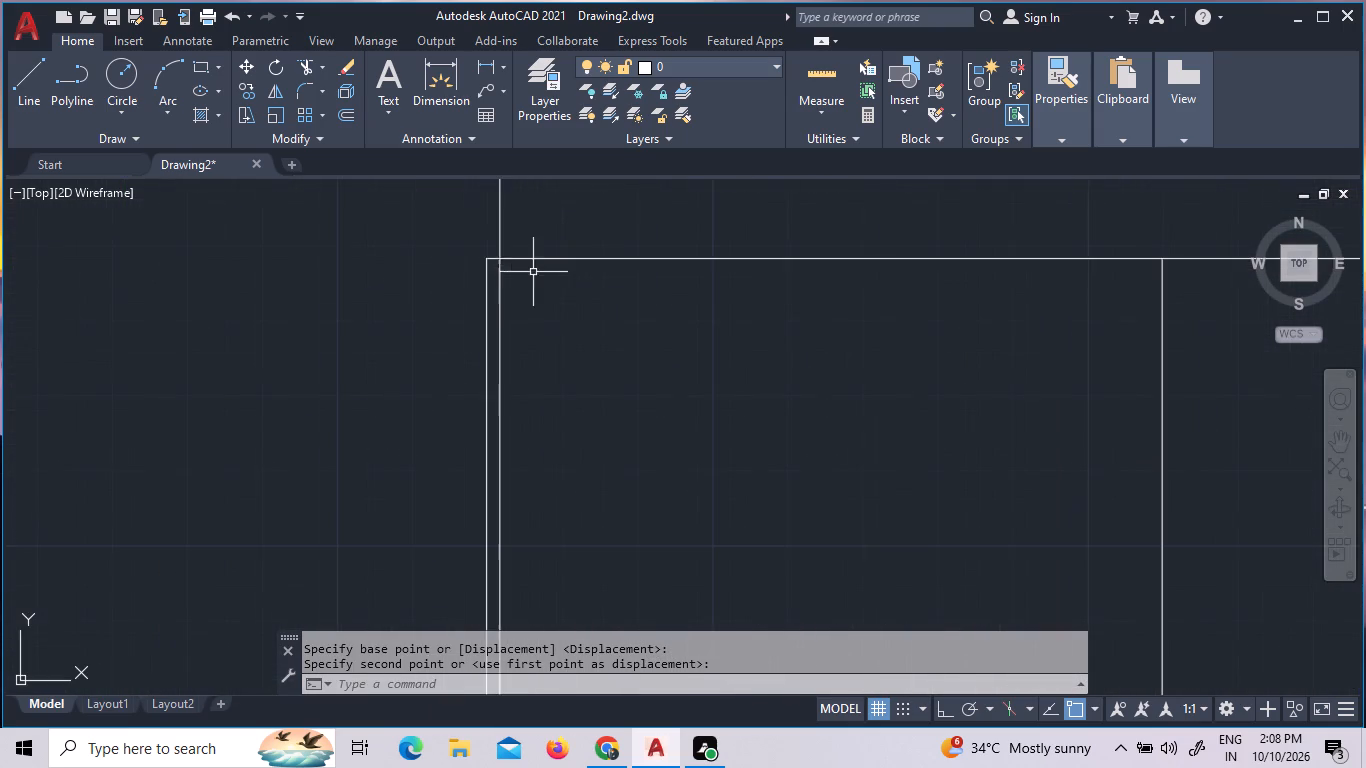
scroll(494, 247, "up", 3)
left_click(482, 314)
left_click(416, 246)
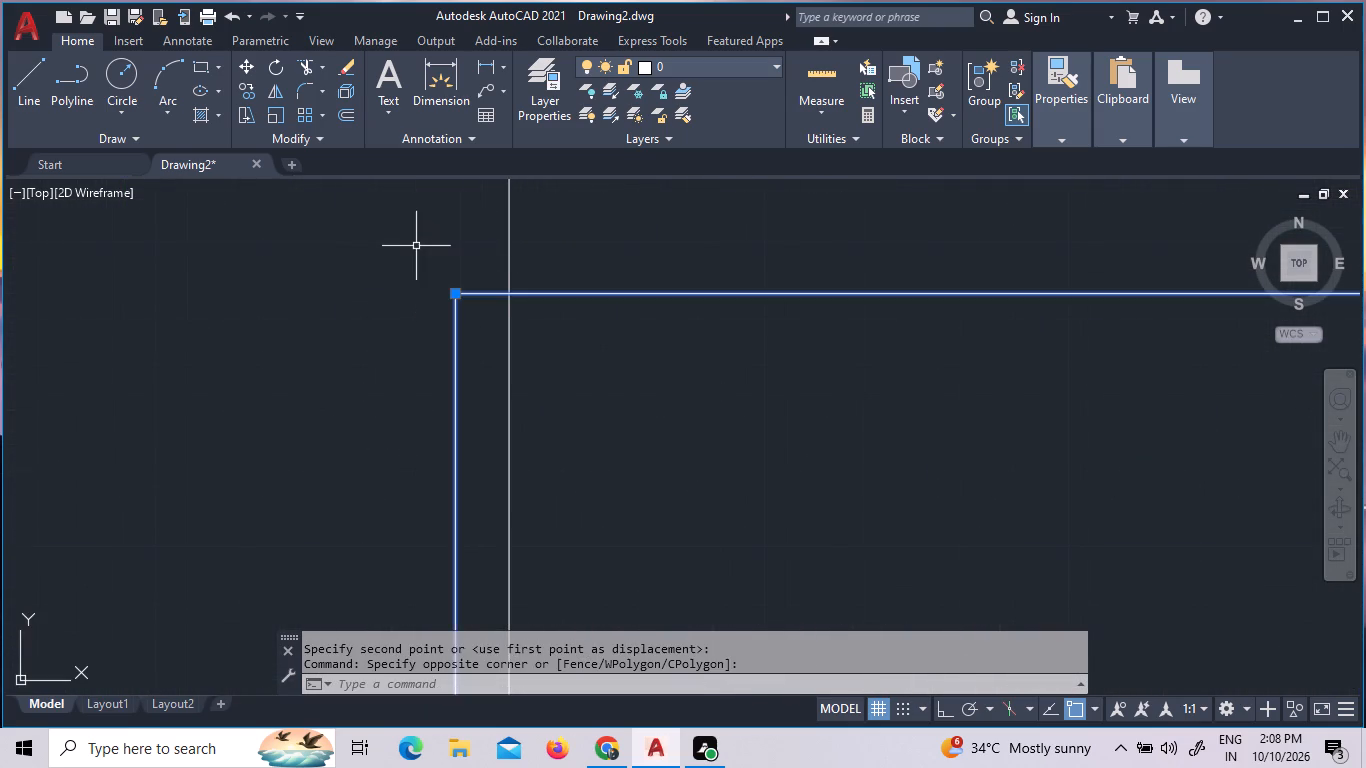
right_click(411, 245)
double_click(470, 377)
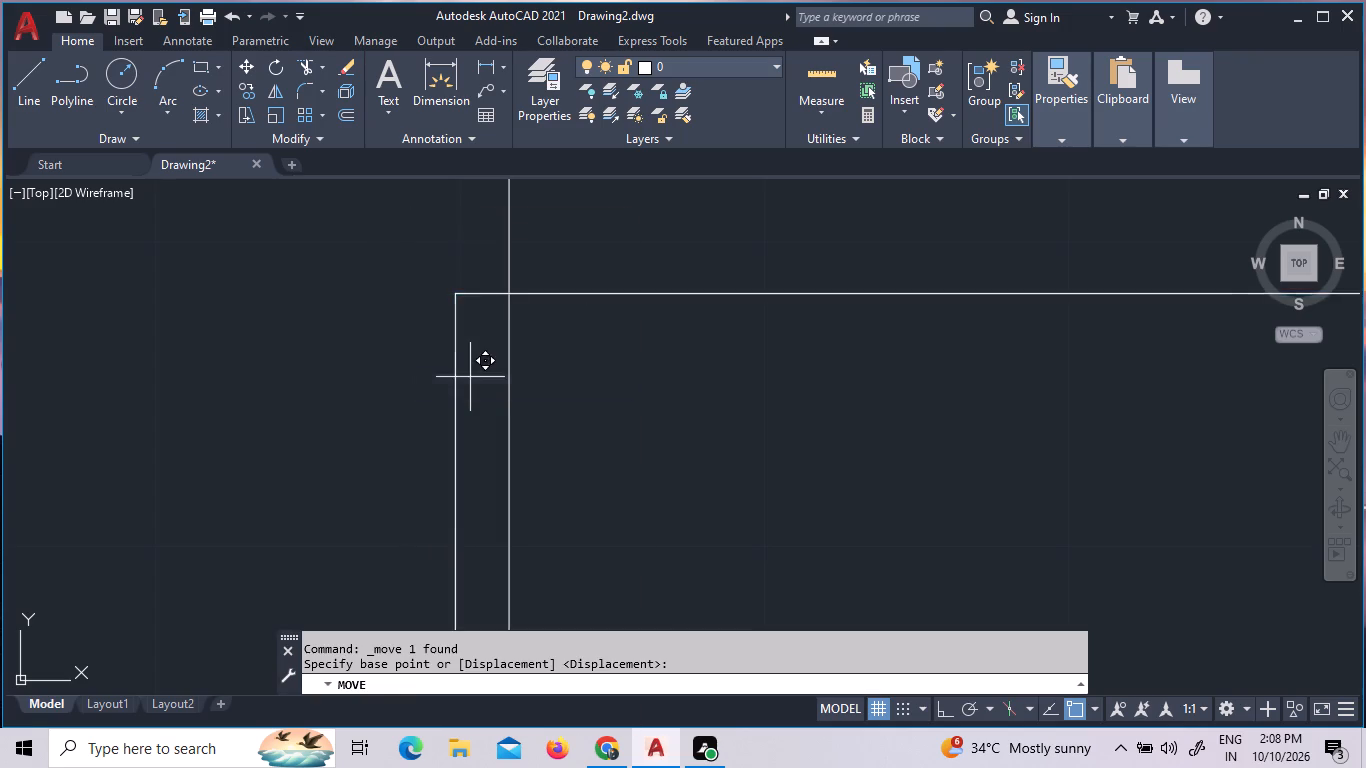
left_click(524, 377)
Move the top toilet's ventilator outline again so its upper outer corner meets the west wall's outer line exactly.
scroll(528, 294, "up", 4)
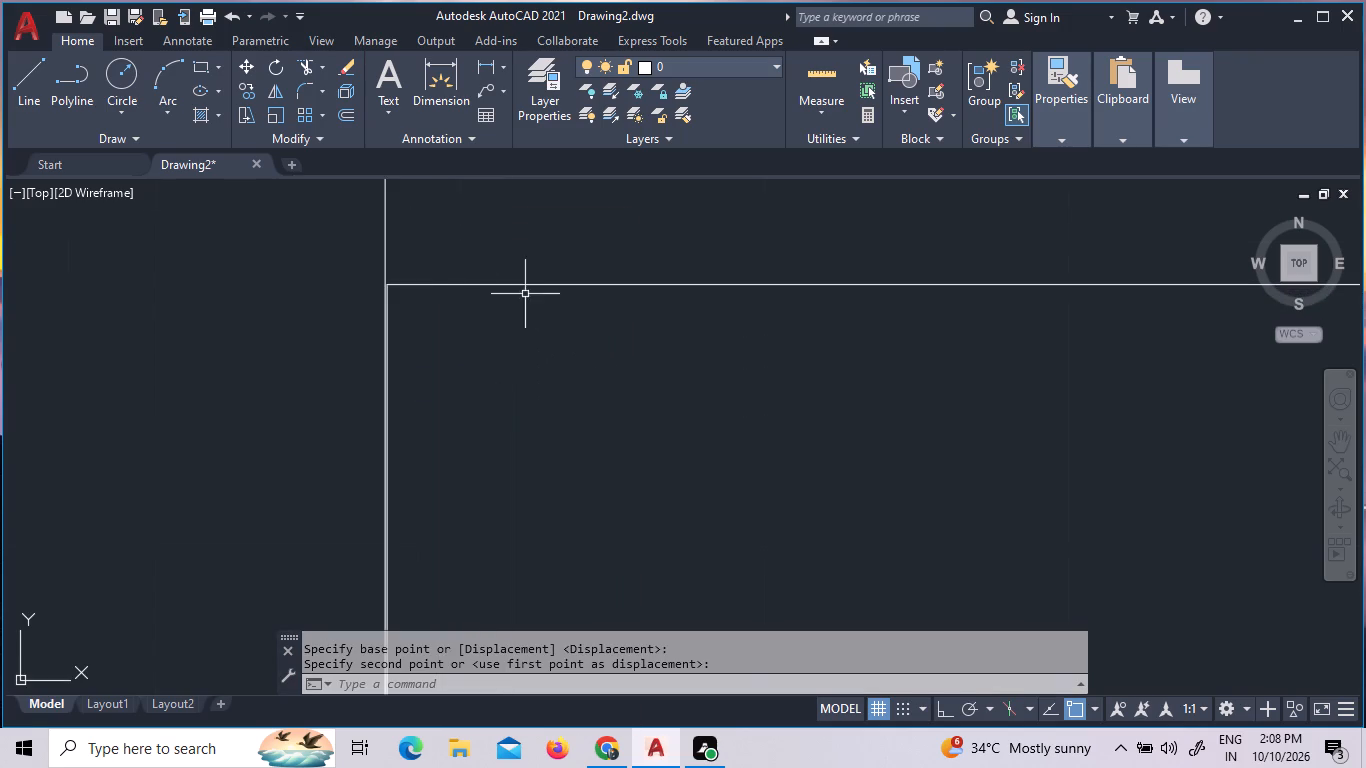
scroll(343, 266, "up", 5)
left_click(717, 437)
left_click(651, 279)
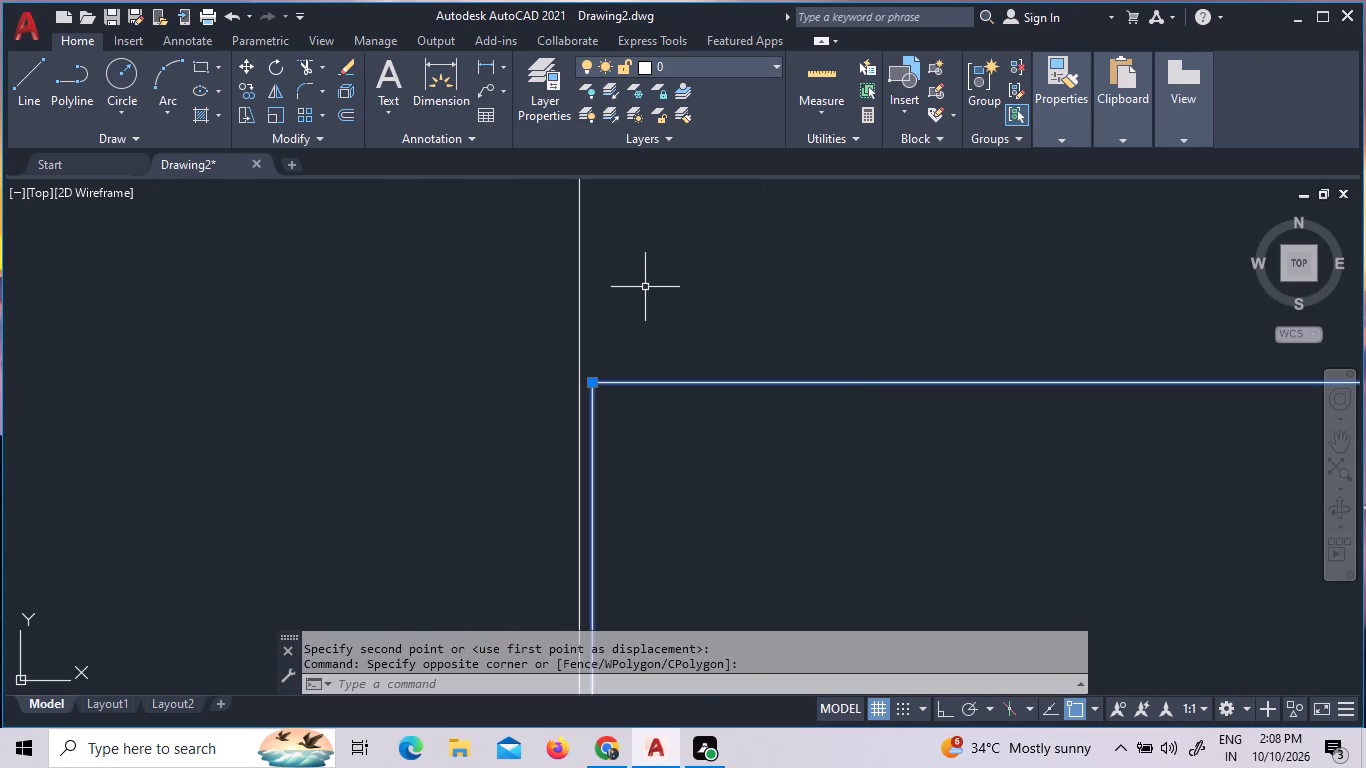
right_click(645, 287)
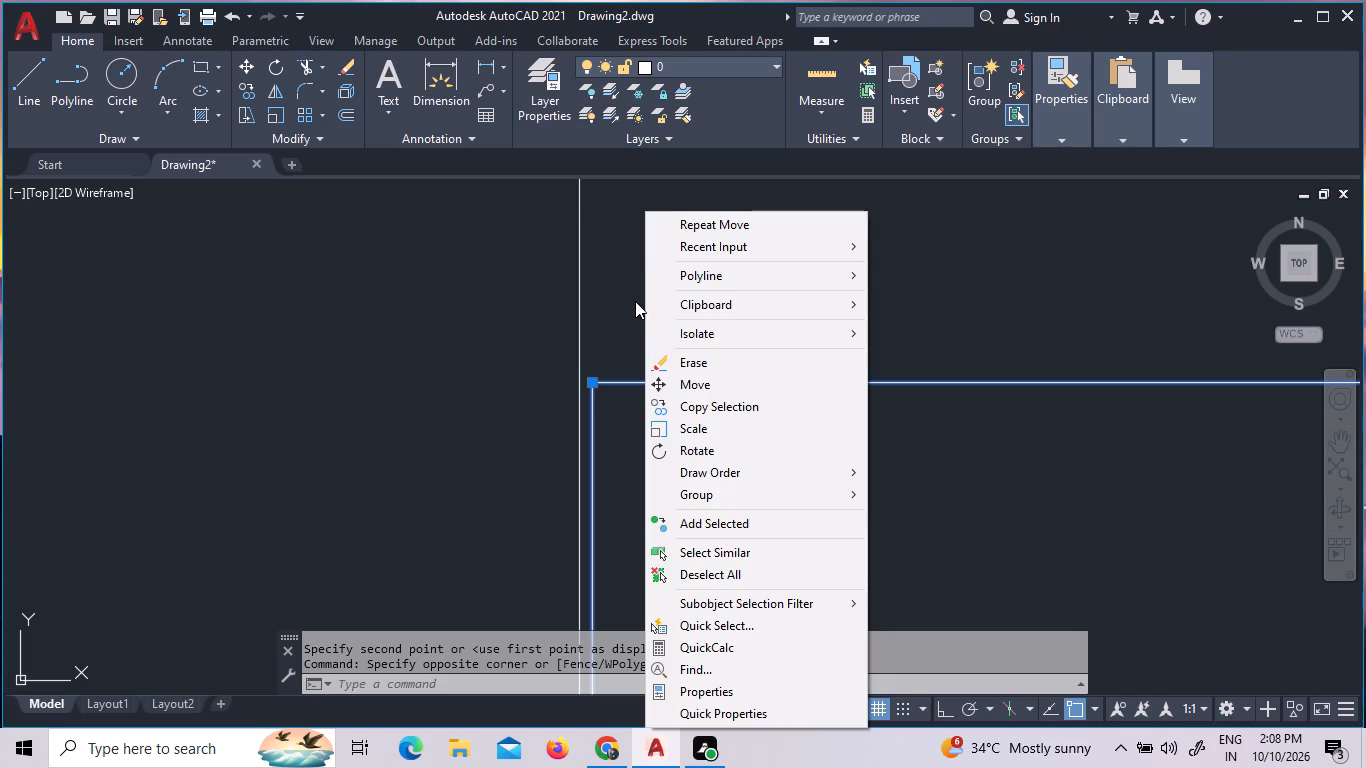
left_click(688, 394)
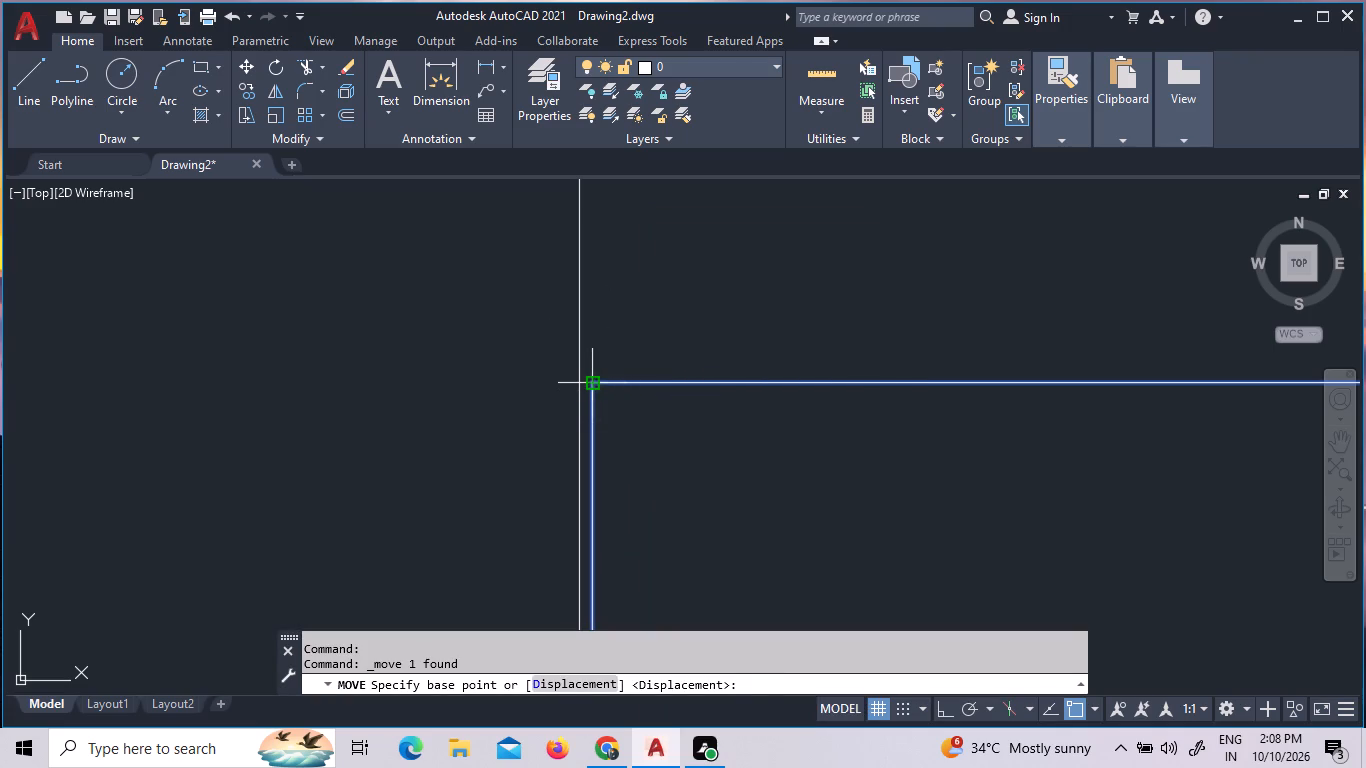
left_click(594, 386)
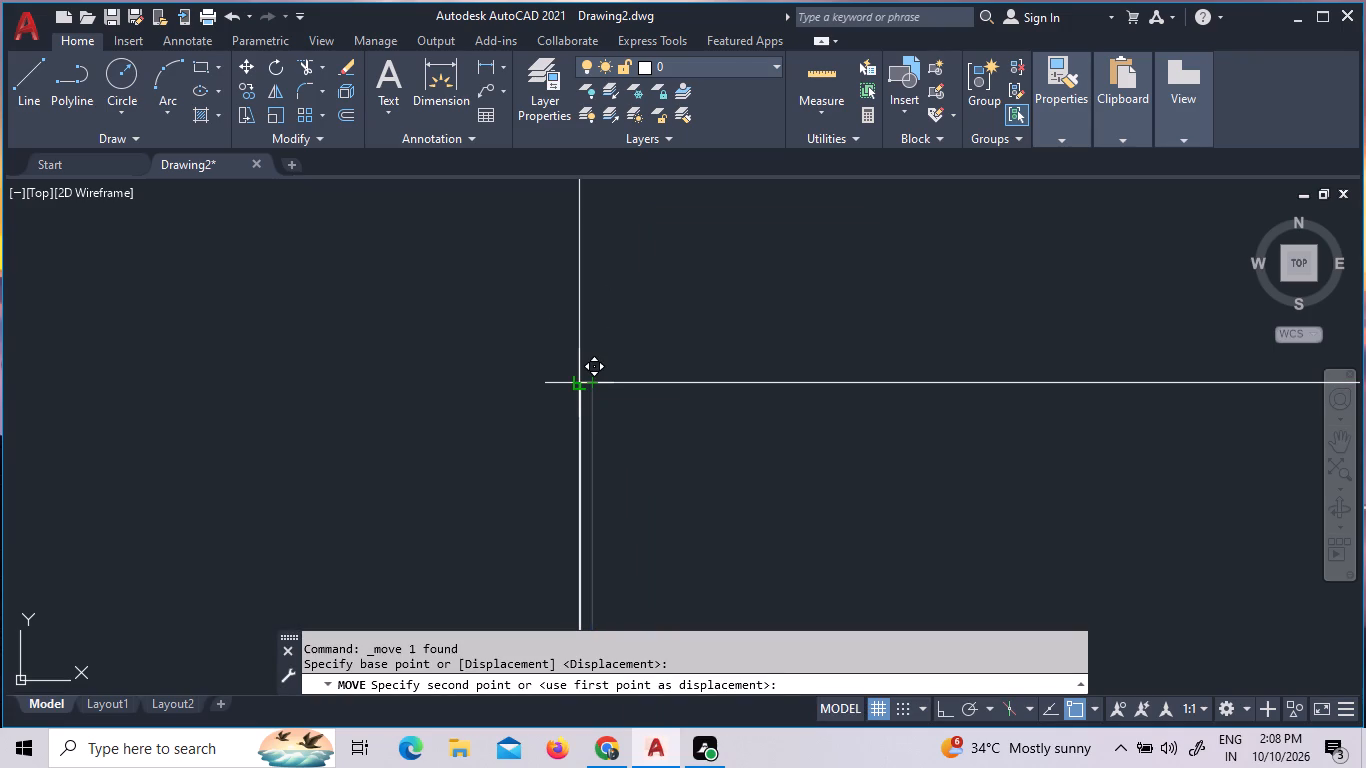
left_click(578, 384)
Copy the "Consultation Room 5" label into the west-side room directly below the toilets, above its bed and desk.
scroll(654, 369, "down", 14)
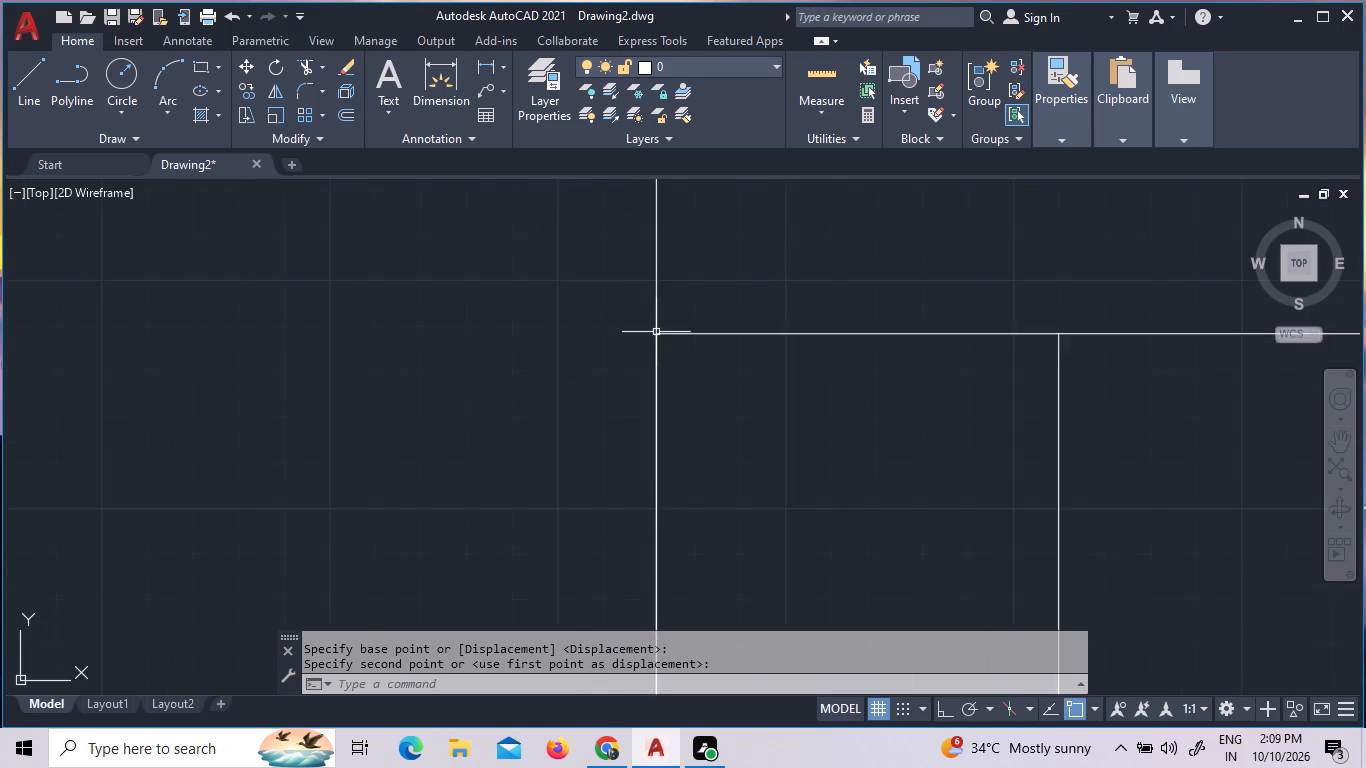
scroll(656, 332, "down", 6)
middle_click_drag(782, 364, 738, 225)
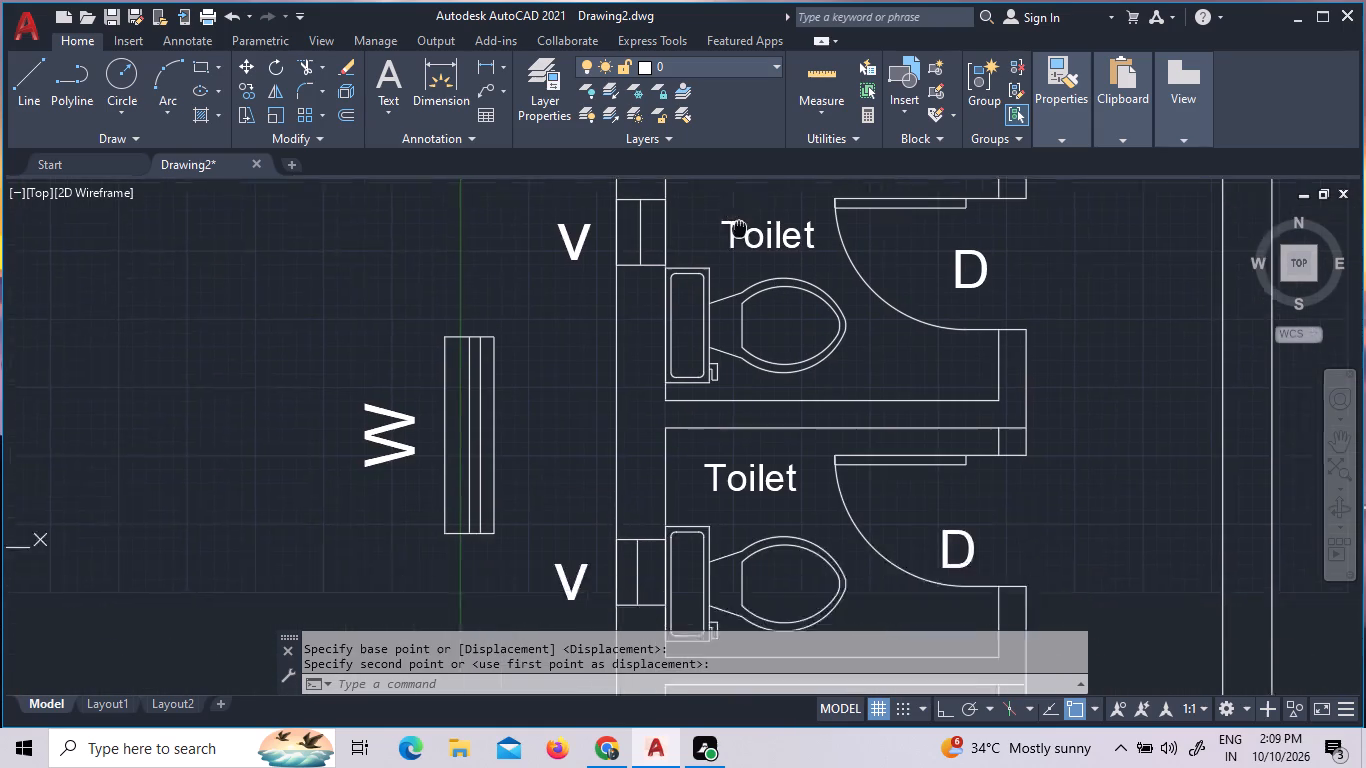
middle_click_drag(738, 225, 725, 184)
scroll(690, 348, "down", 2)
middle_click_drag(718, 559, 659, 311)
scroll(730, 421, "down", 1)
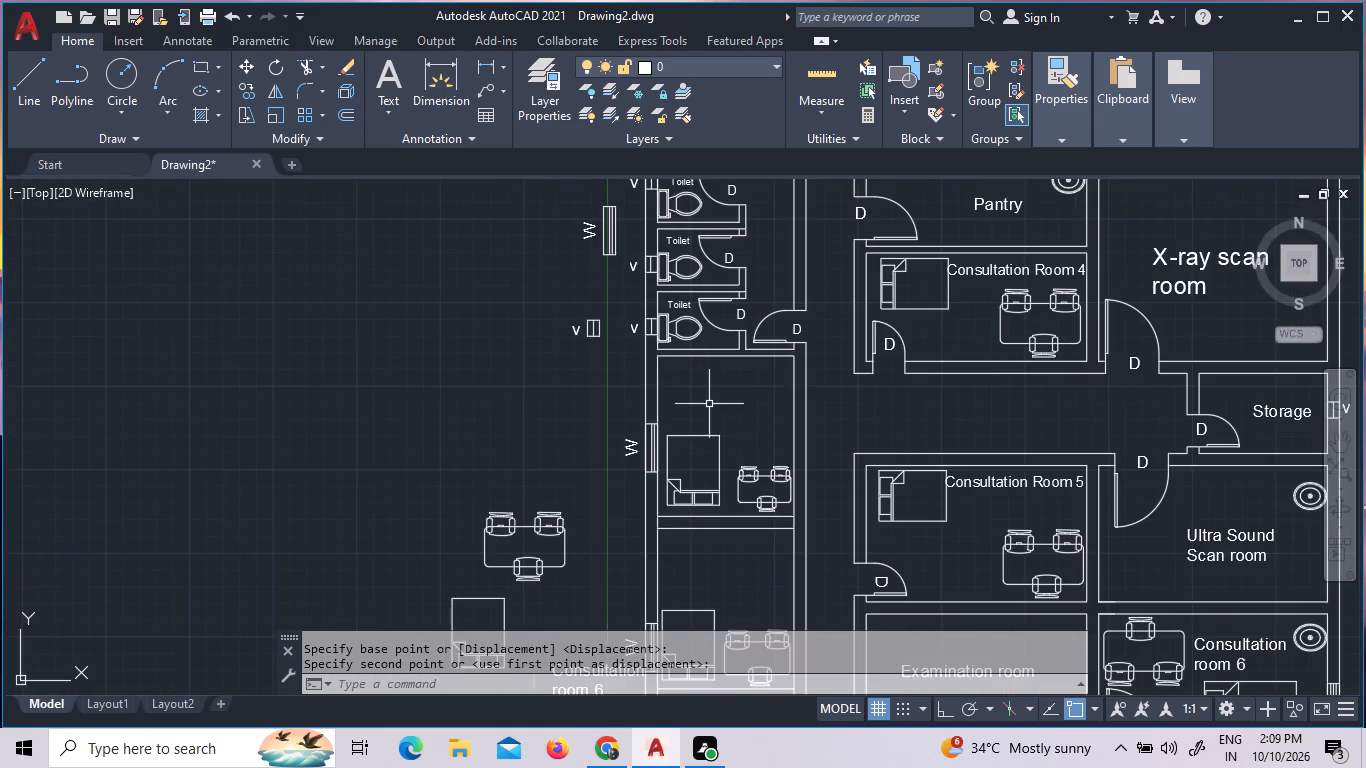
scroll(710, 409, "down", 1)
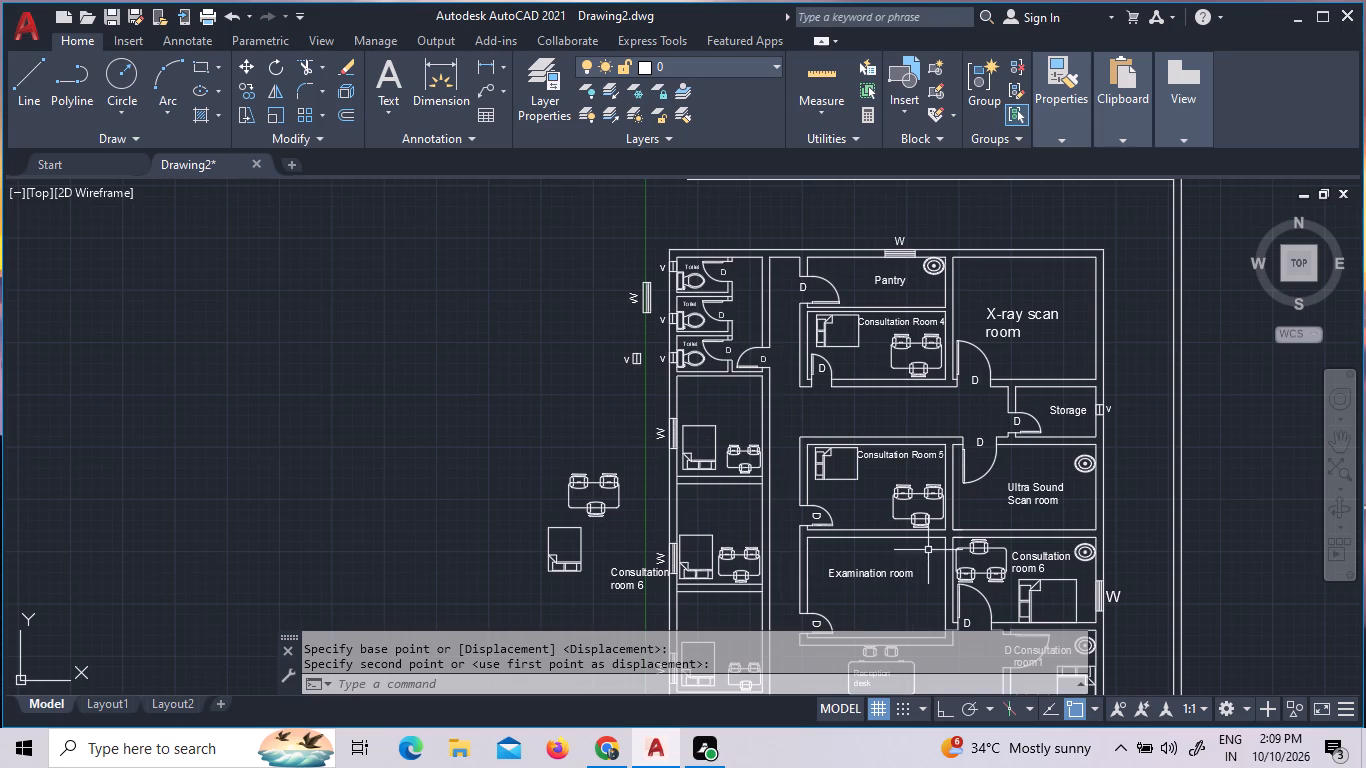
left_click(941, 460)
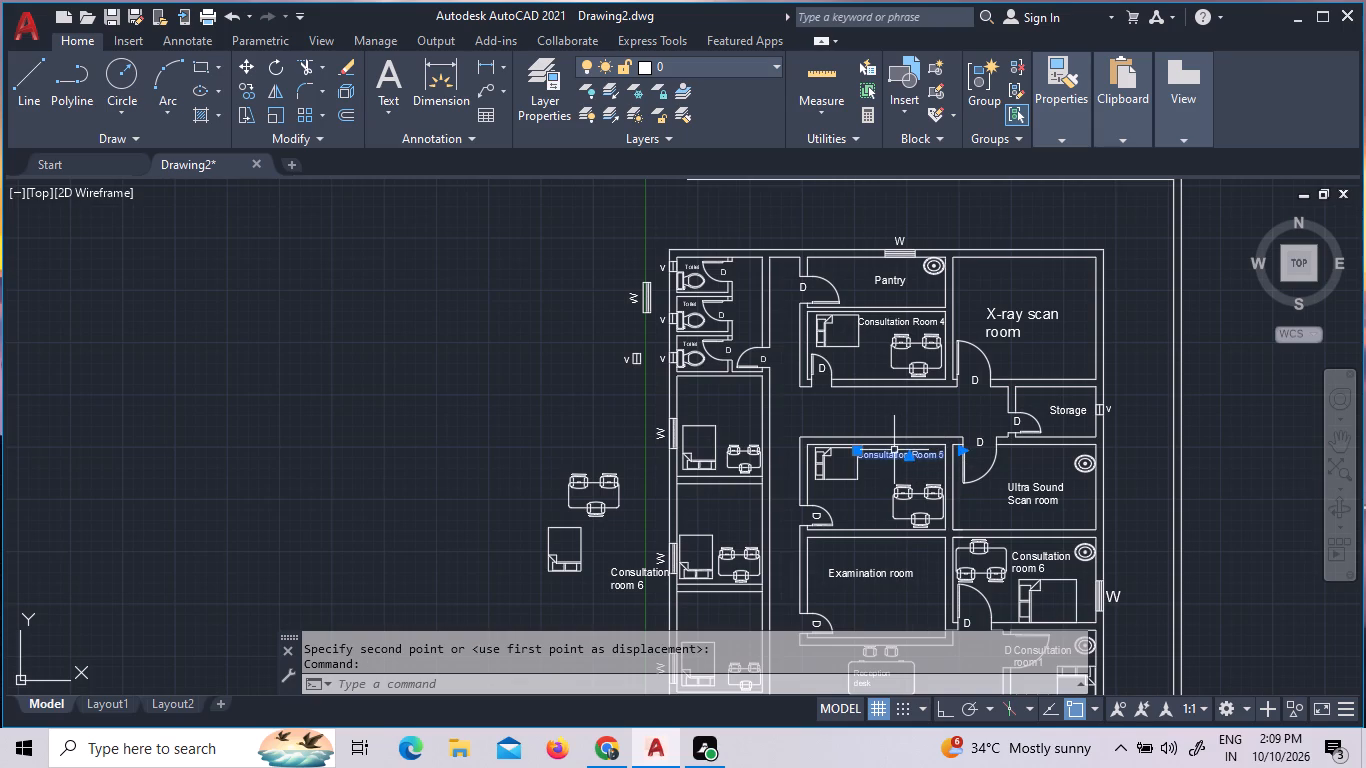
right_click(894, 450)
left_click(1004, 411)
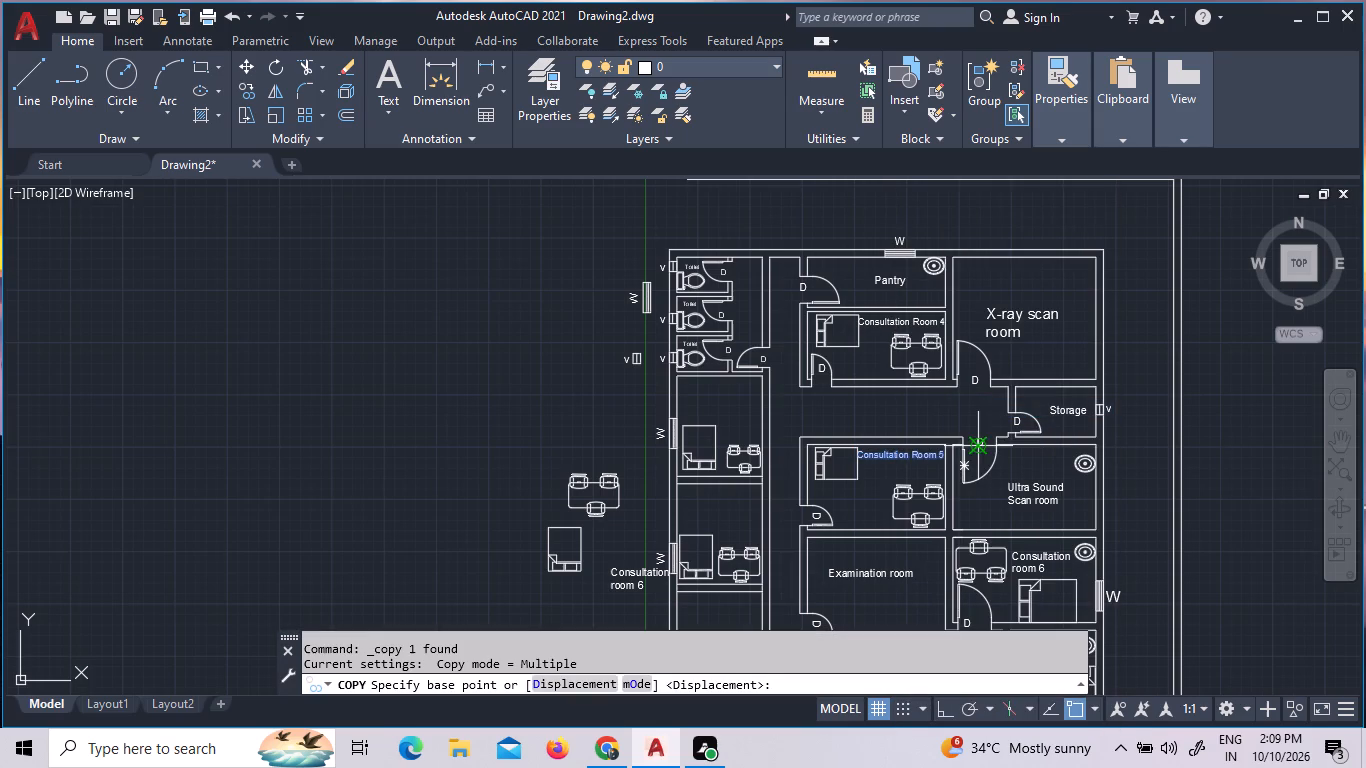
left_click(922, 458)
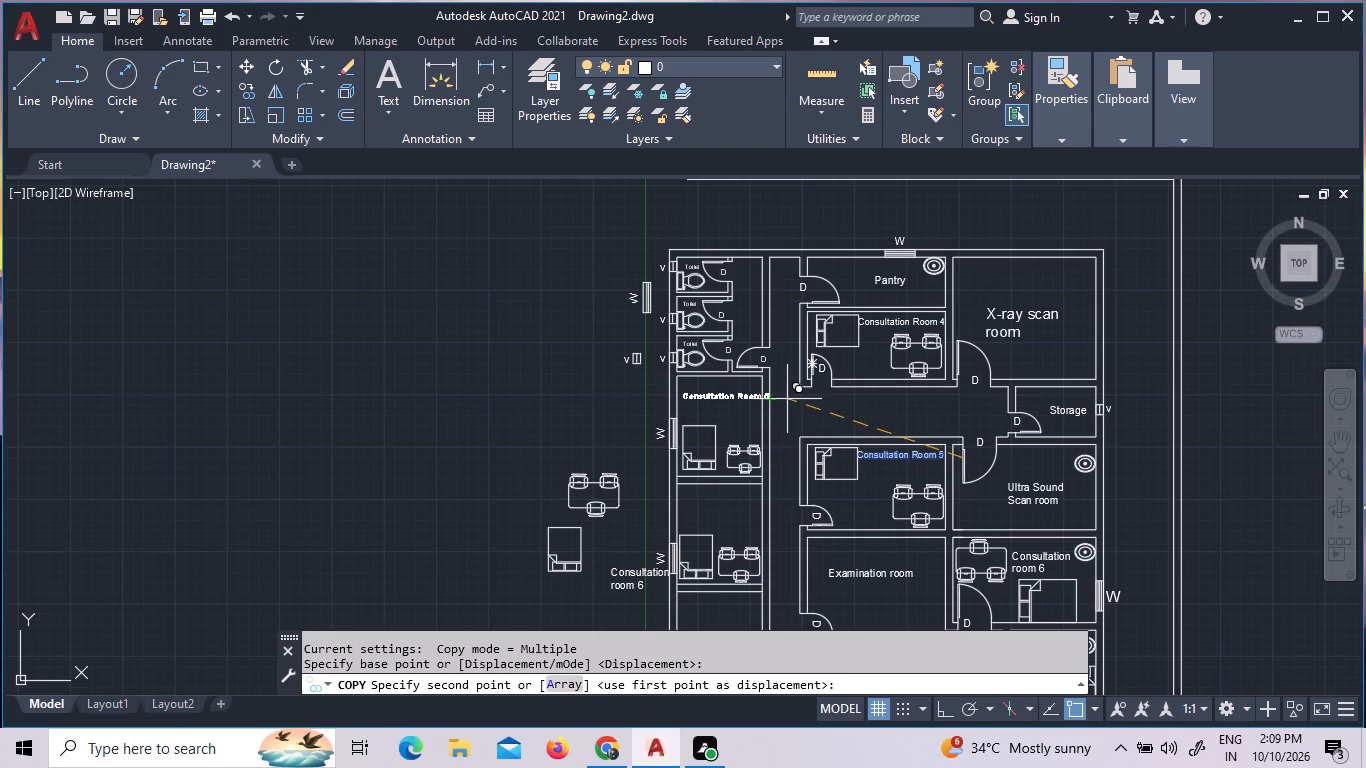
left_click(783, 400)
Place further copies of the "Consultation Room 5" label in the middle and bottom west-side rooms, finishing the copy.
left_click(796, 503)
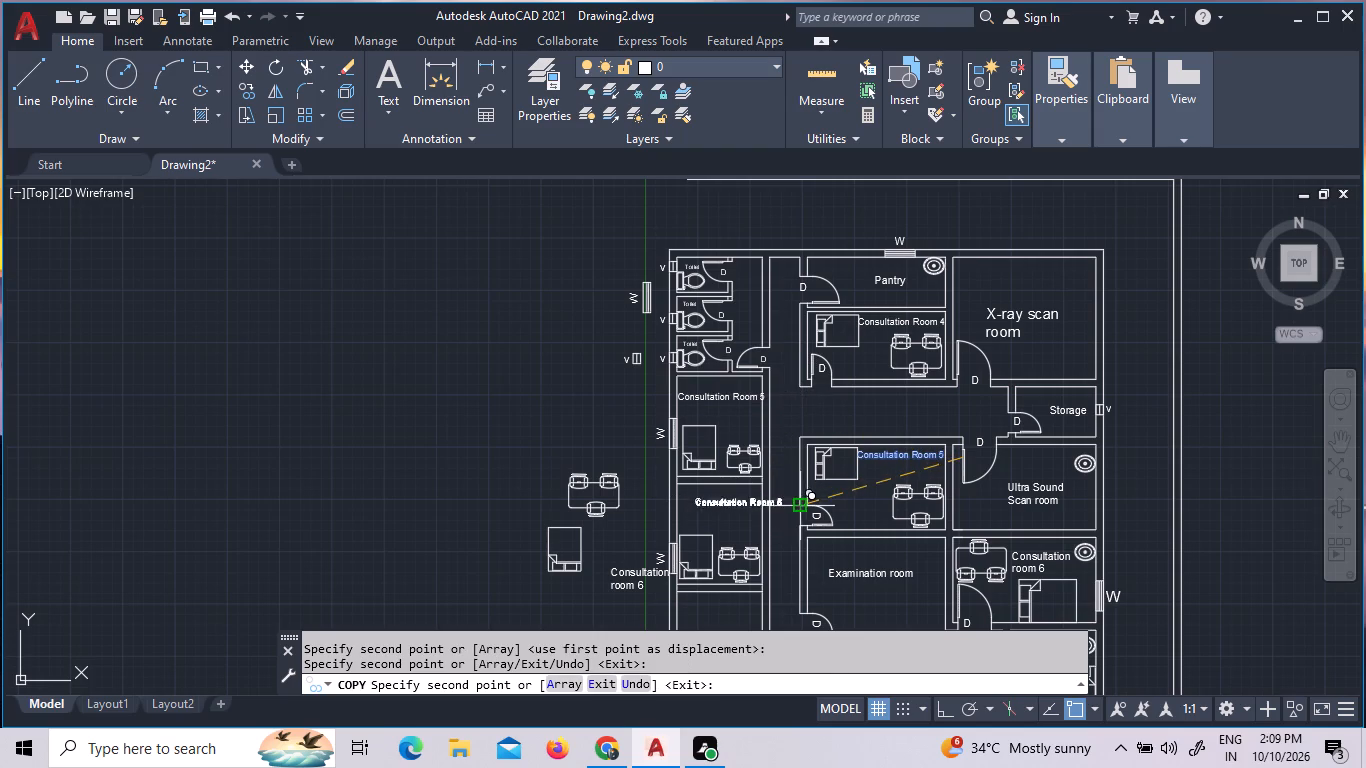
scroll(805, 505, "down", 3)
scroll(792, 568, "up", 5)
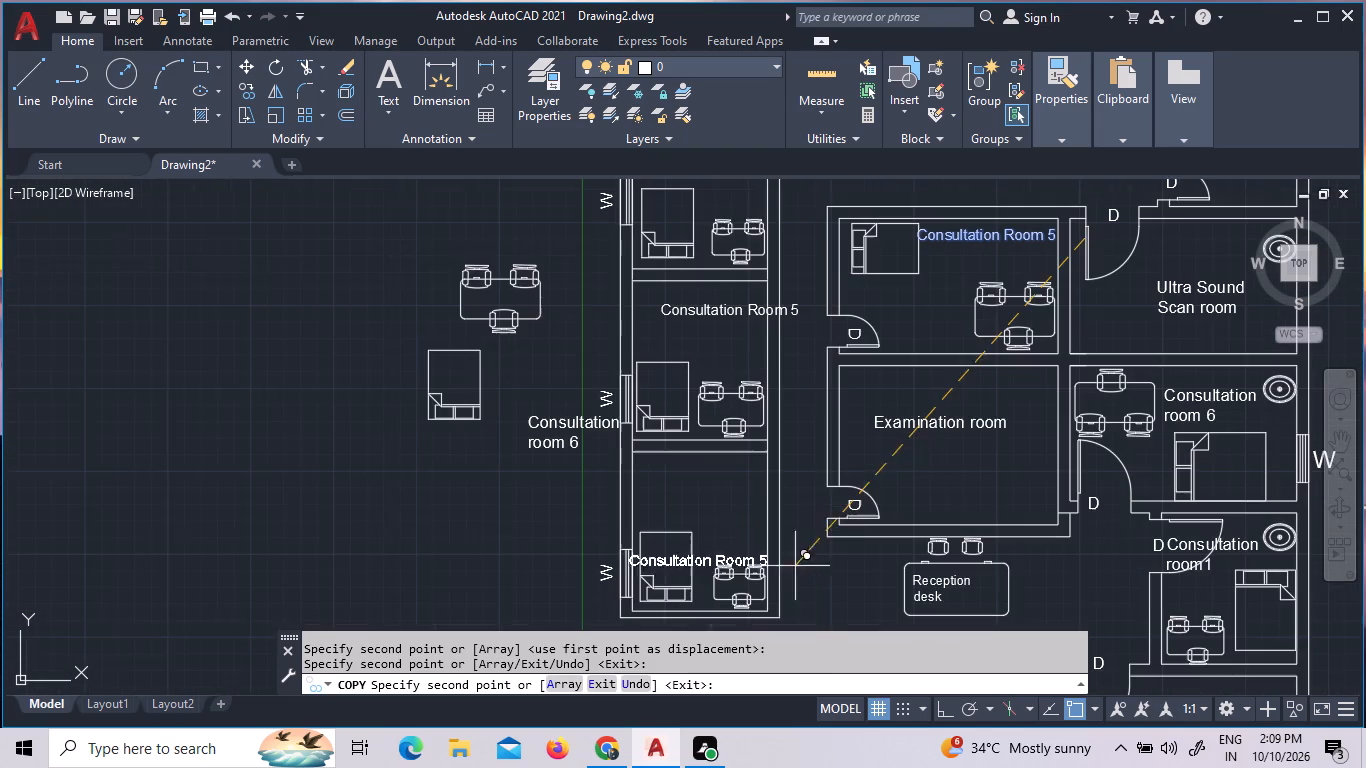
left_click(826, 497)
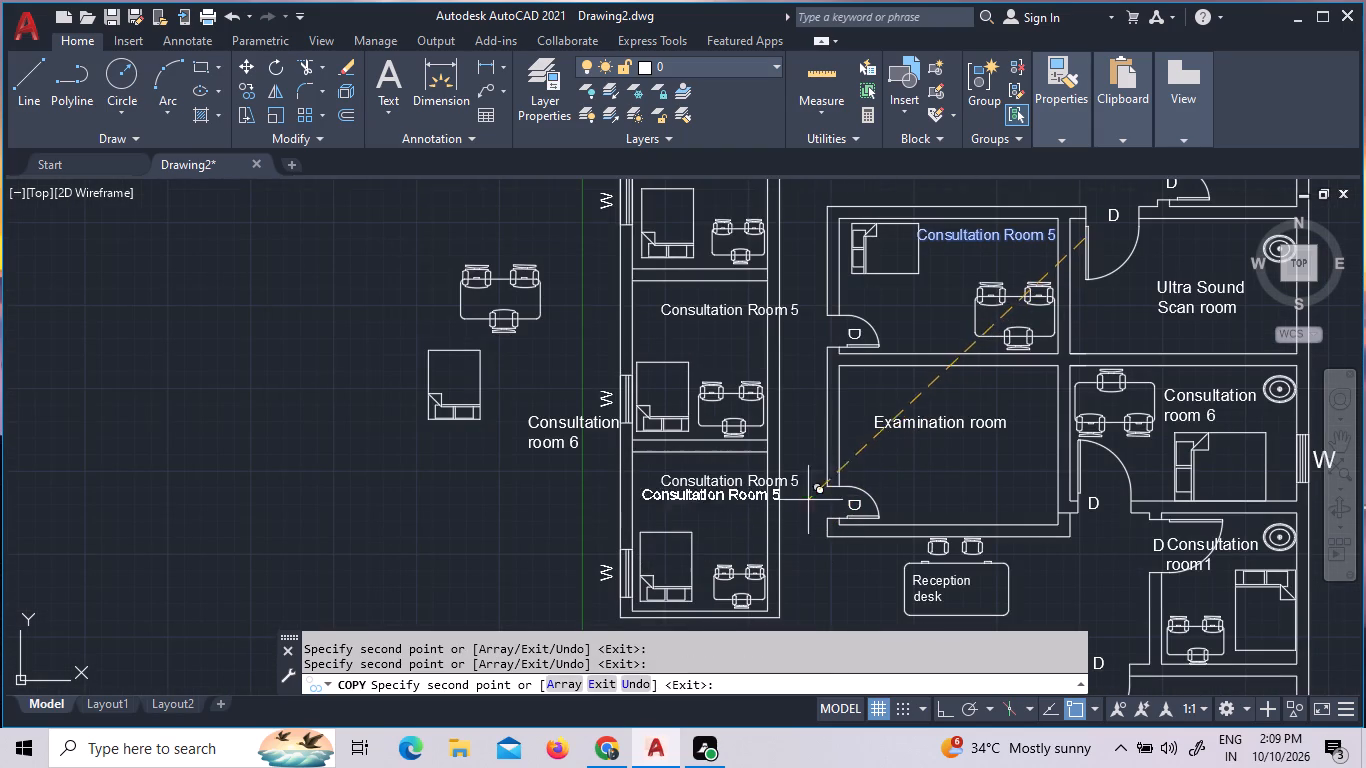
key("Escape")
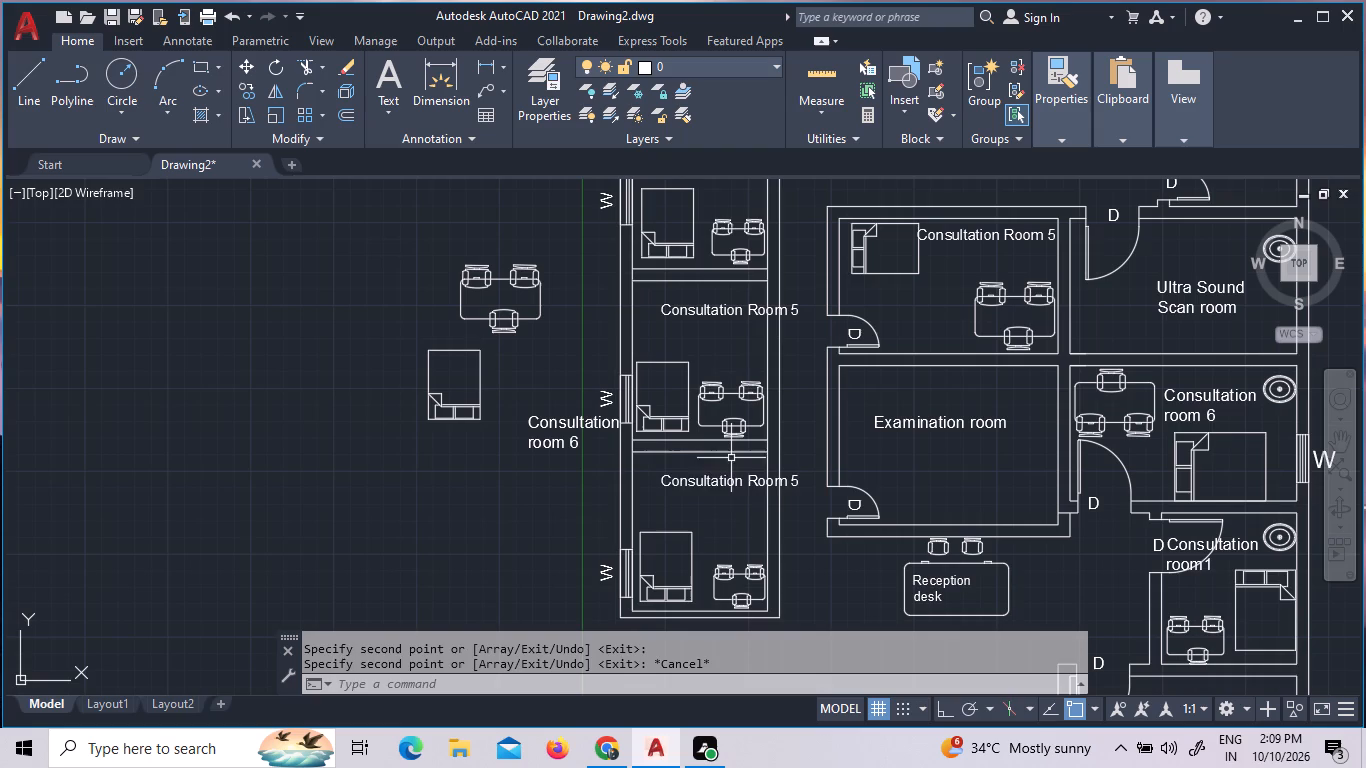
Narrow the bottom west-side room's label so it wraps onto two lines and change its text to "Consultation Room 3".
triple_click(725, 479)
double_click(726, 474)
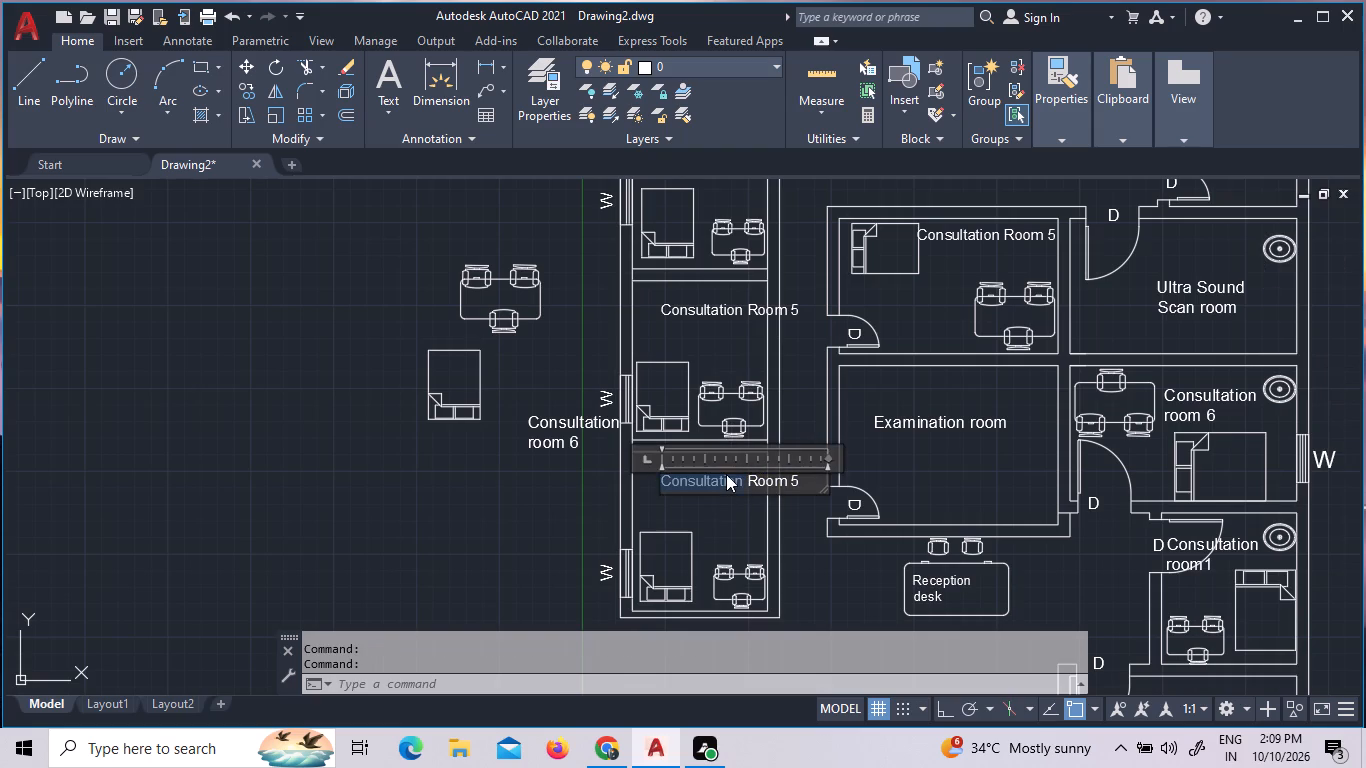
double_click(827, 480)
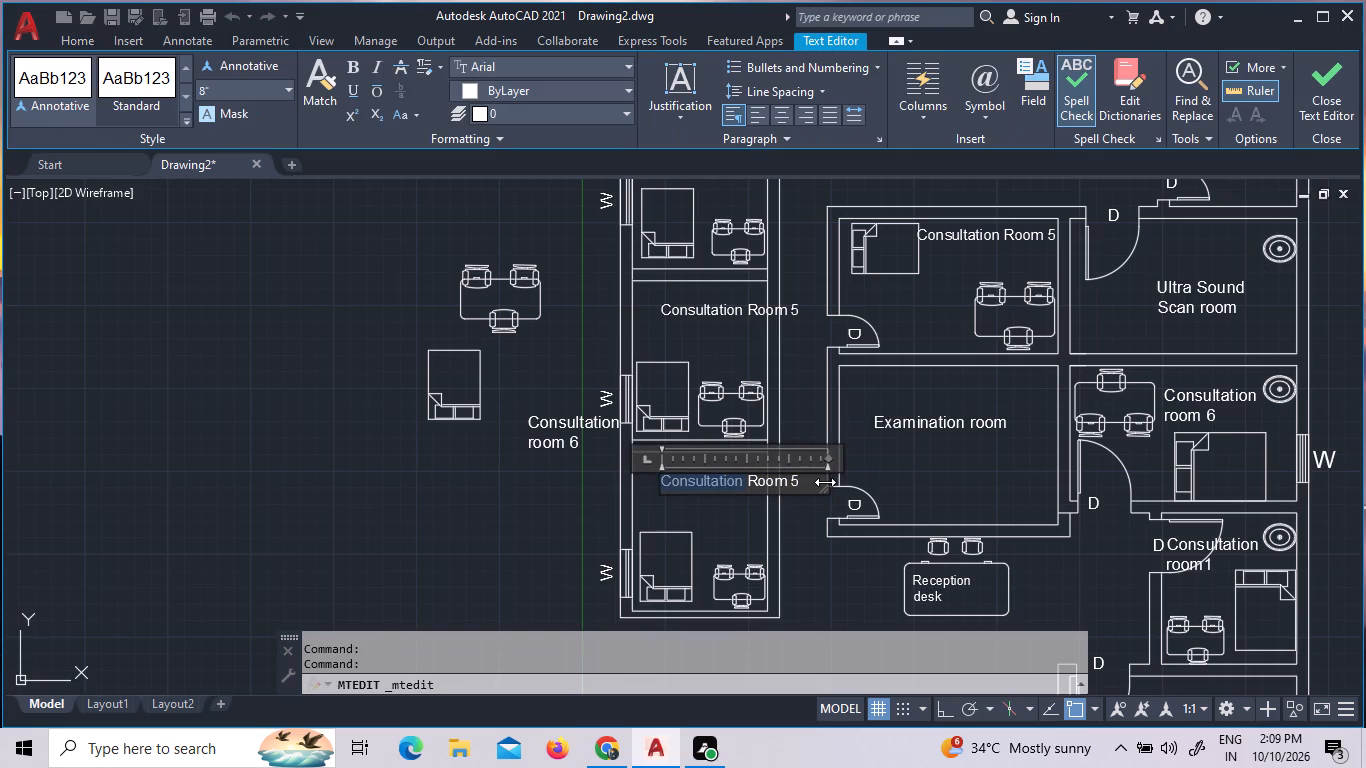
left_click_drag(827, 482, 800, 485)
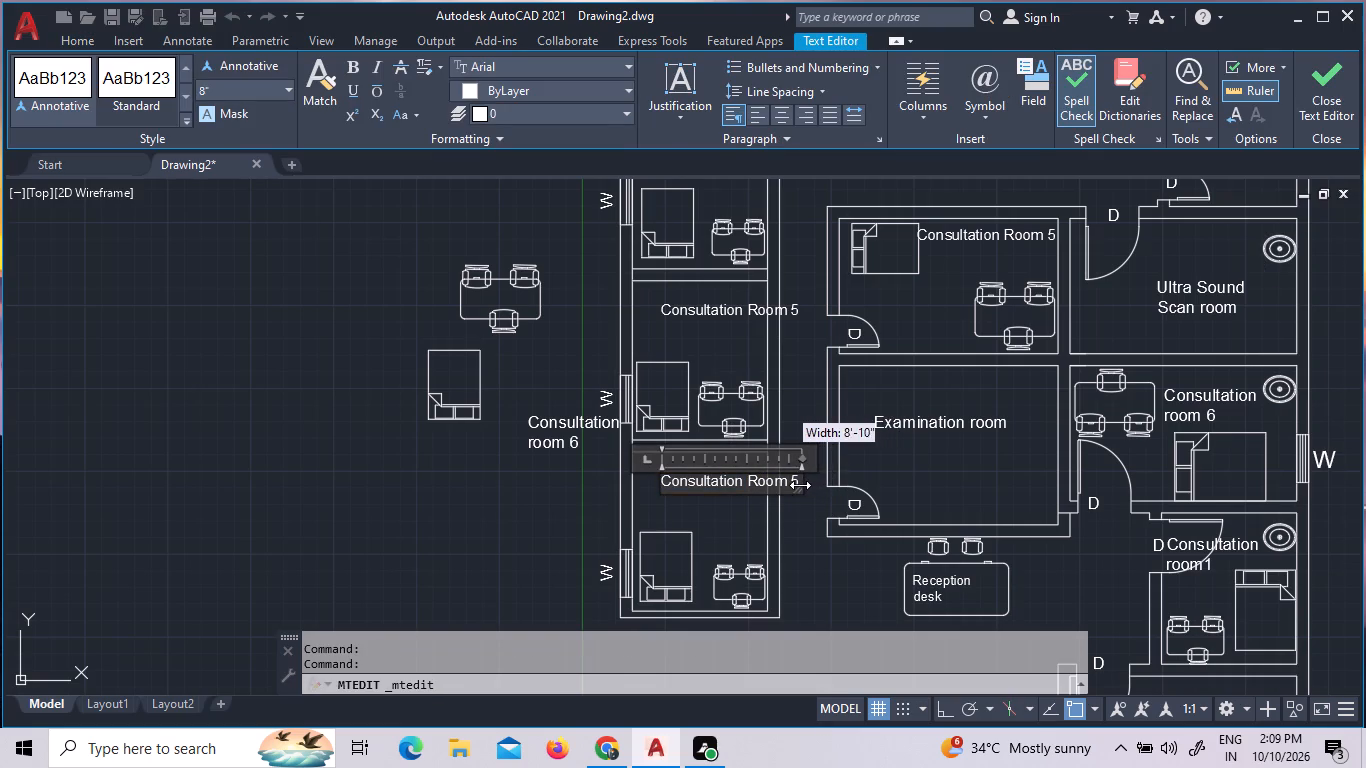
left_click_drag(800, 485, 798, 486)
left_click(798, 486)
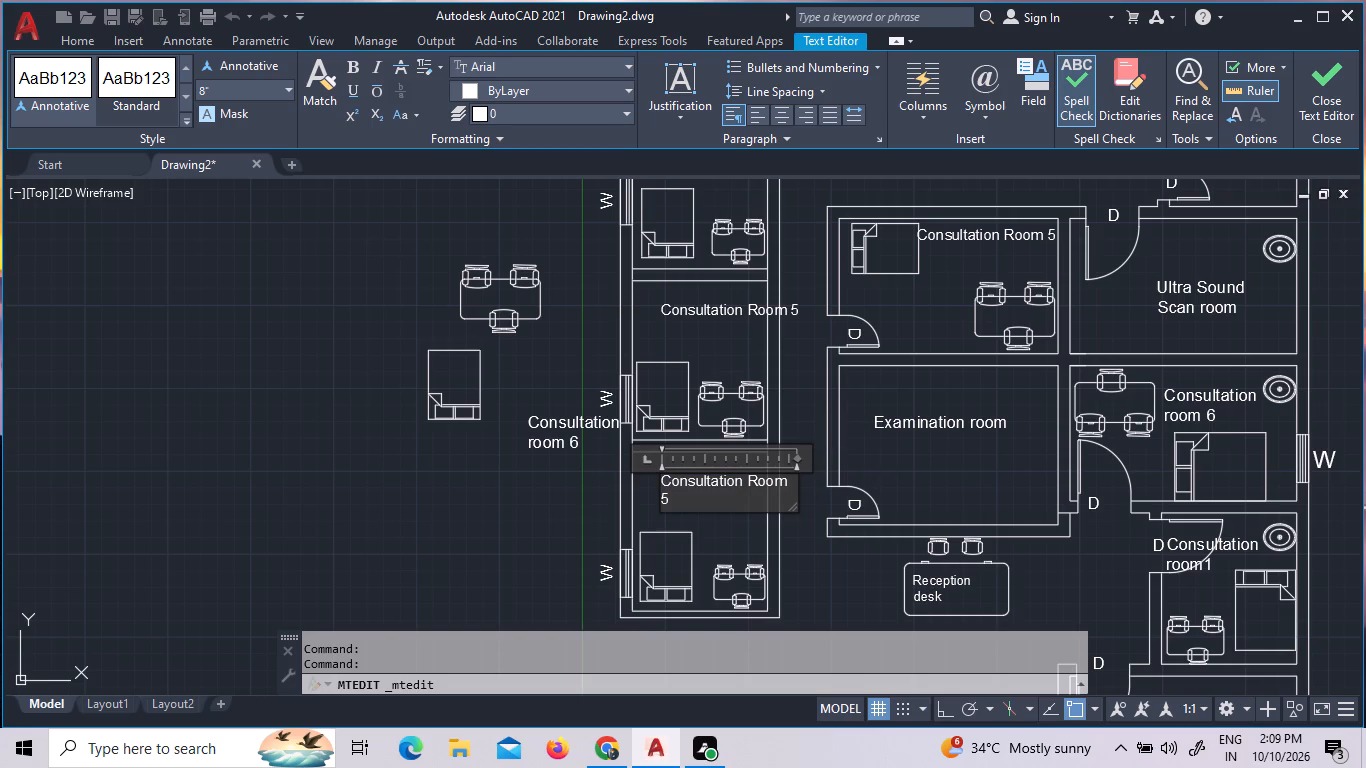
left_click(713, 499)
key("3")
key("BackSpace")
key("BackSpace")
key("3")
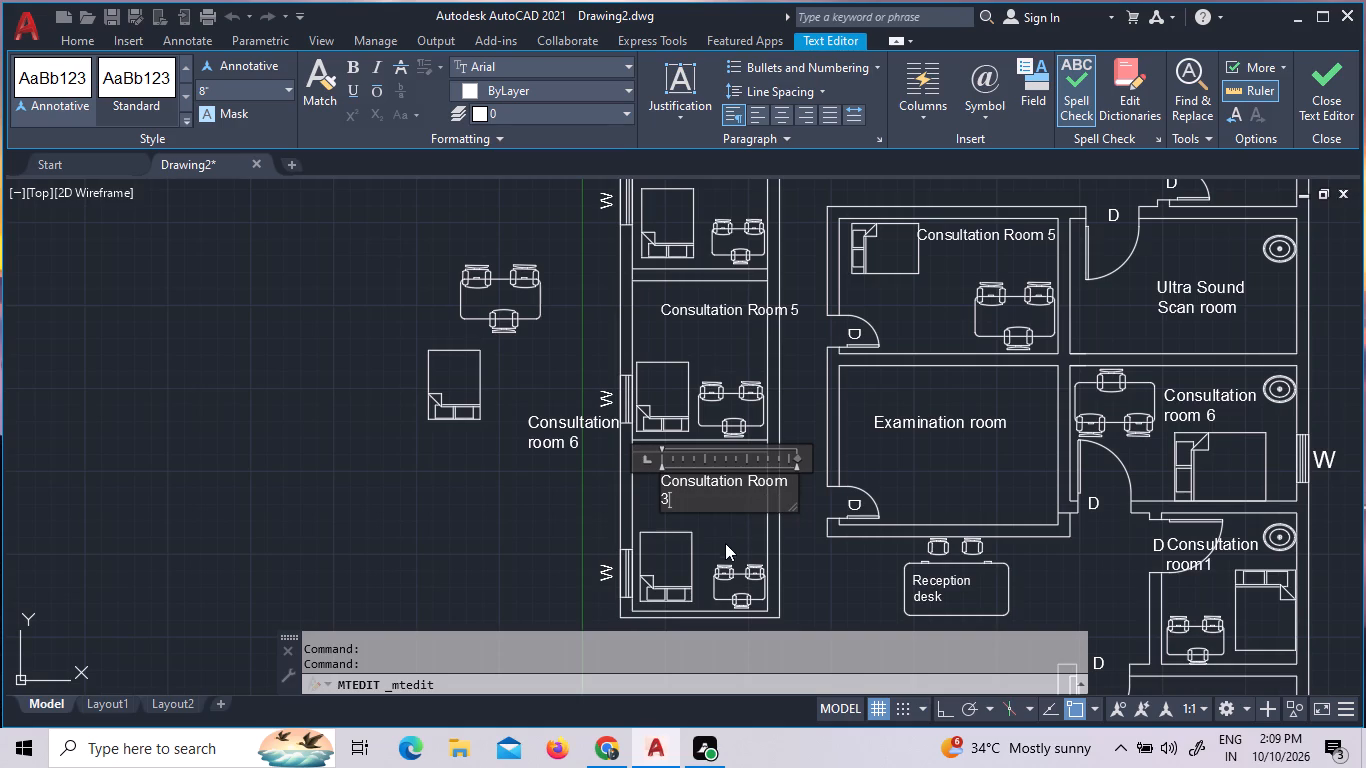
left_click(725, 543)
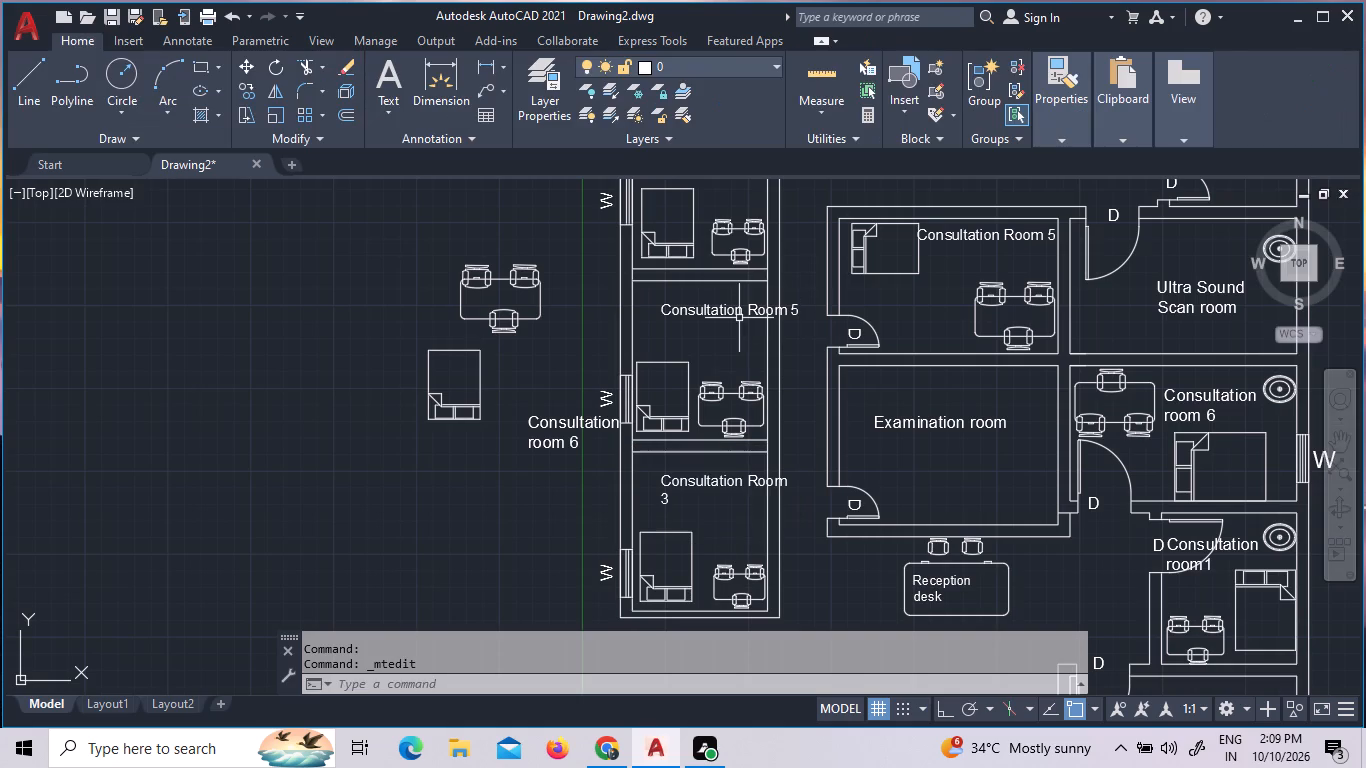
Narrow the middle west-side room's label so it wraps after "Consultation" and change its text to "Consultation Room 2".
triple_click(751, 302)
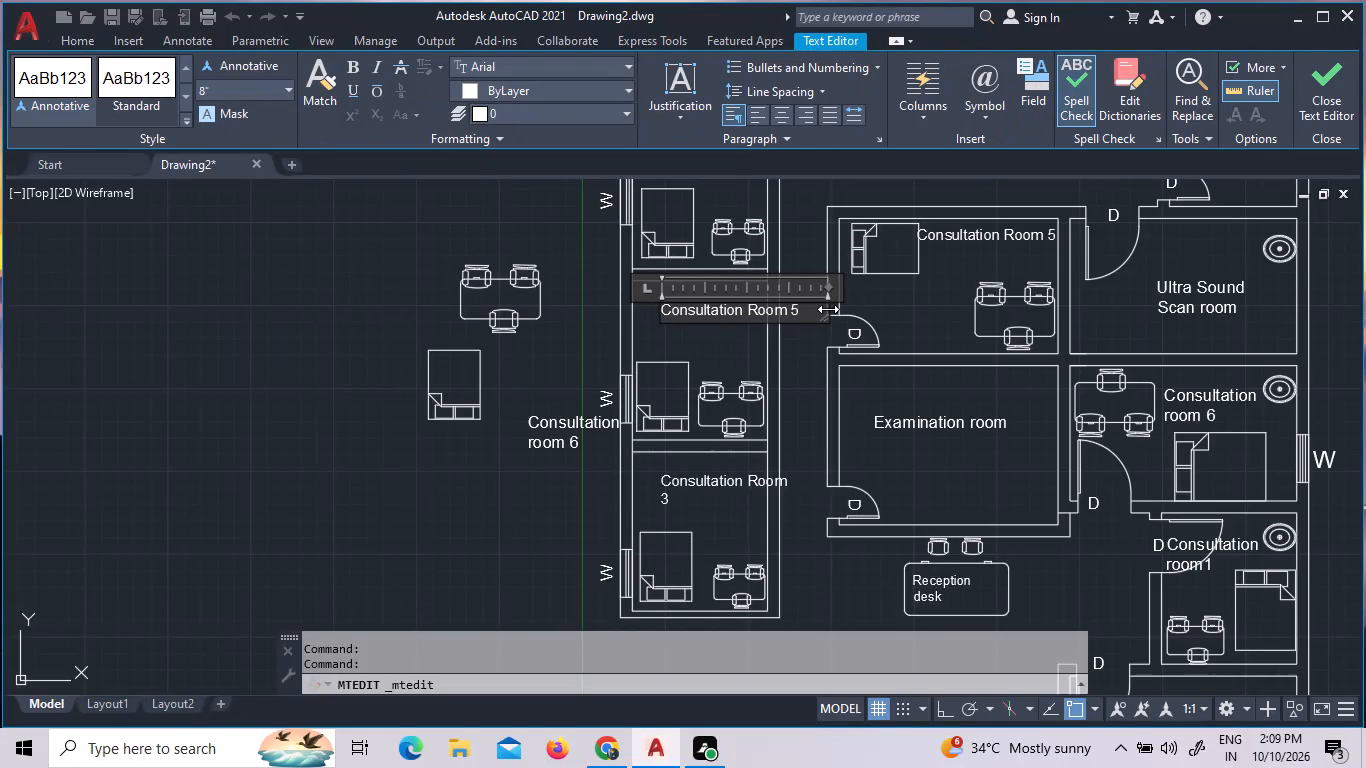
left_click_drag(828, 309, 774, 320)
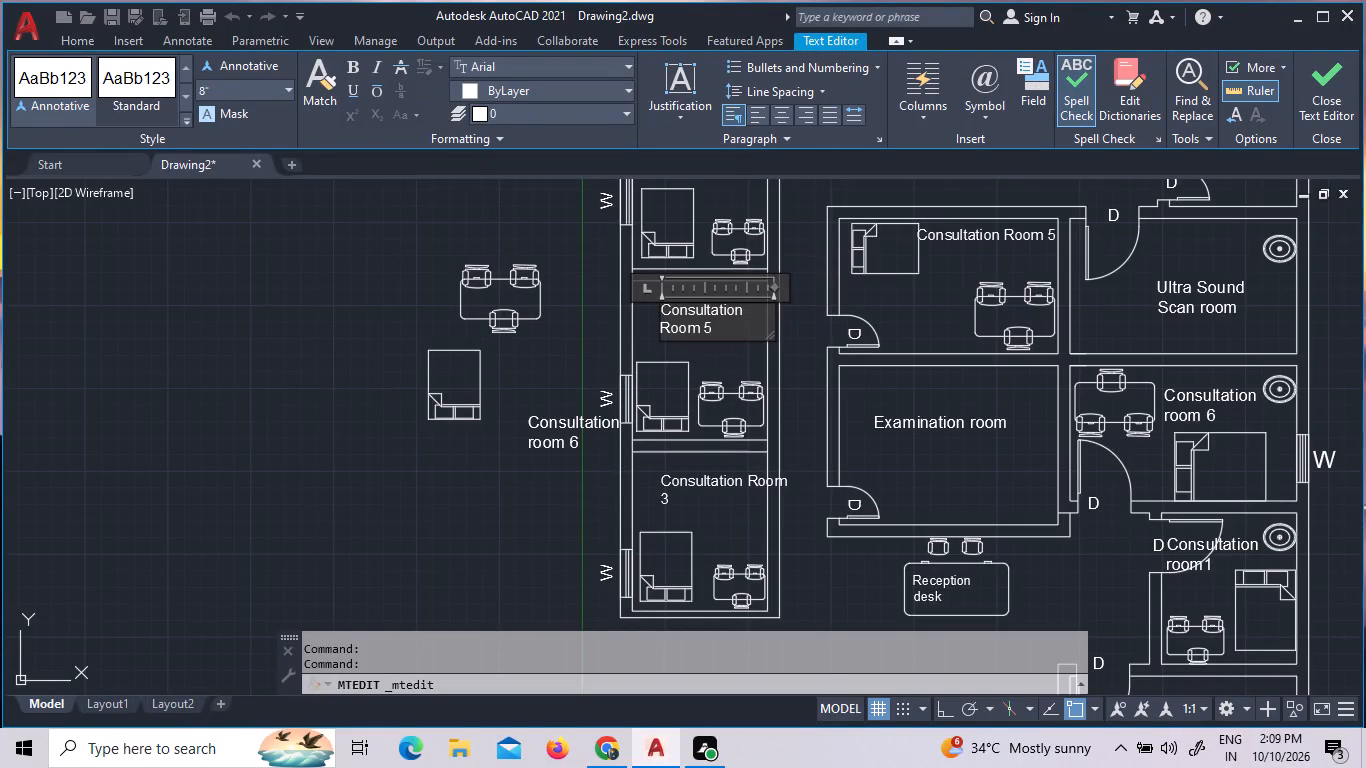
left_click(718, 325)
key("BackSpace")
key("2")
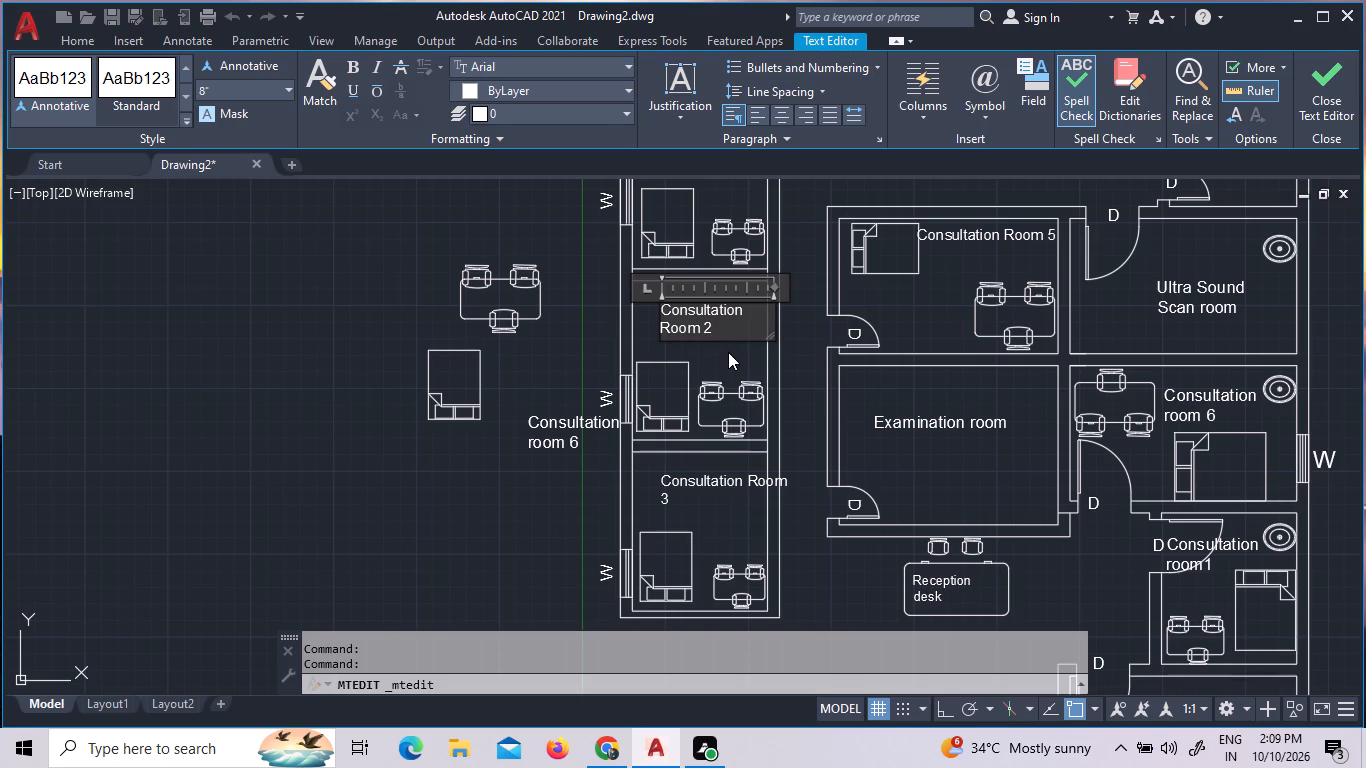
left_click(741, 361)
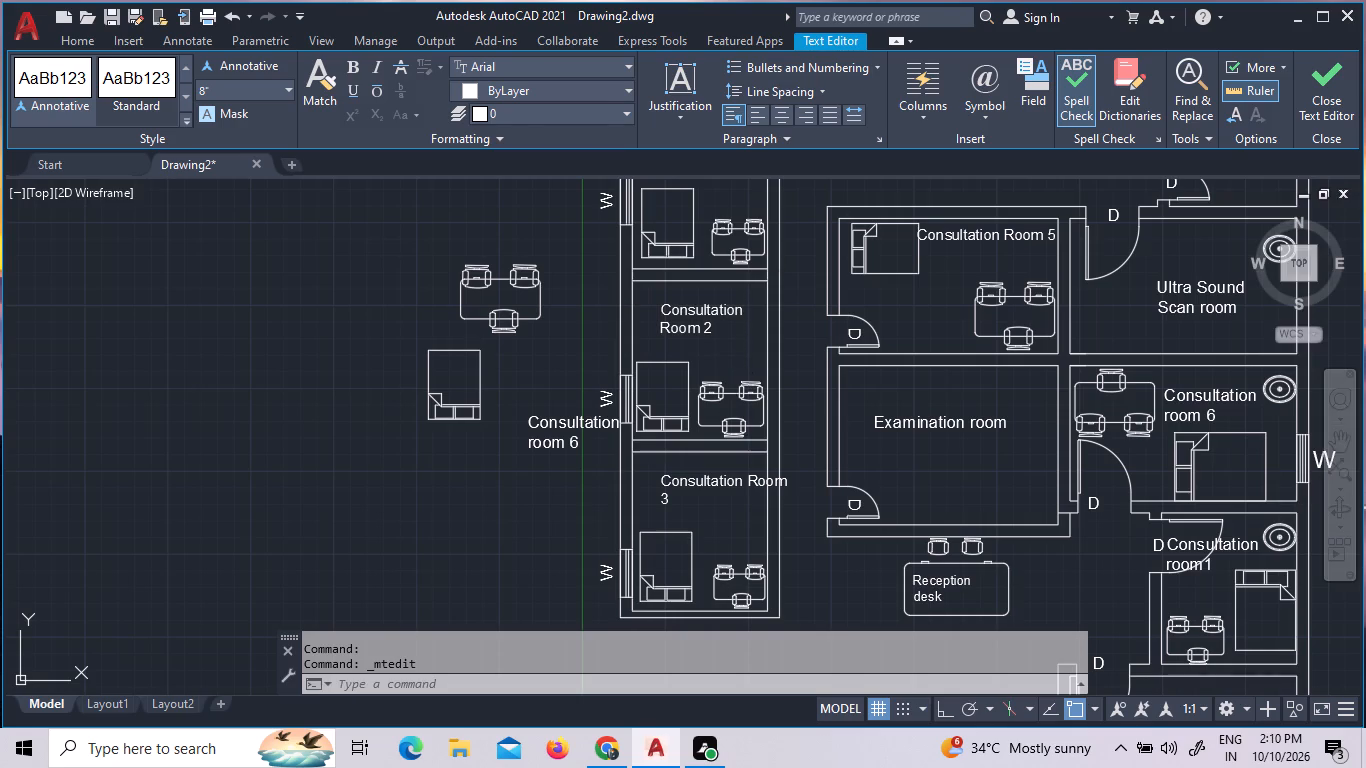
Move the "Consultation Room 3" label slightly towards the west wall so it fits inside the bottom room.
left_click(725, 483)
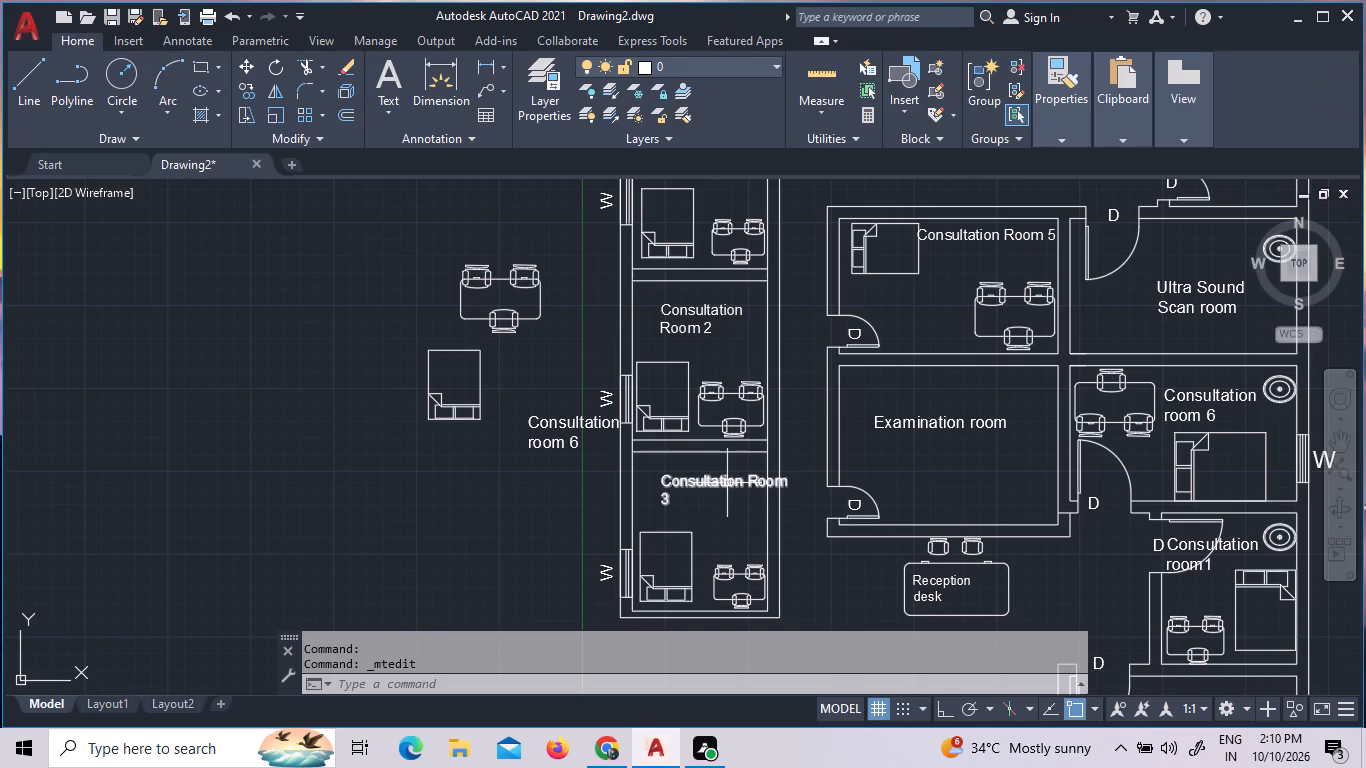
right_click(725, 483)
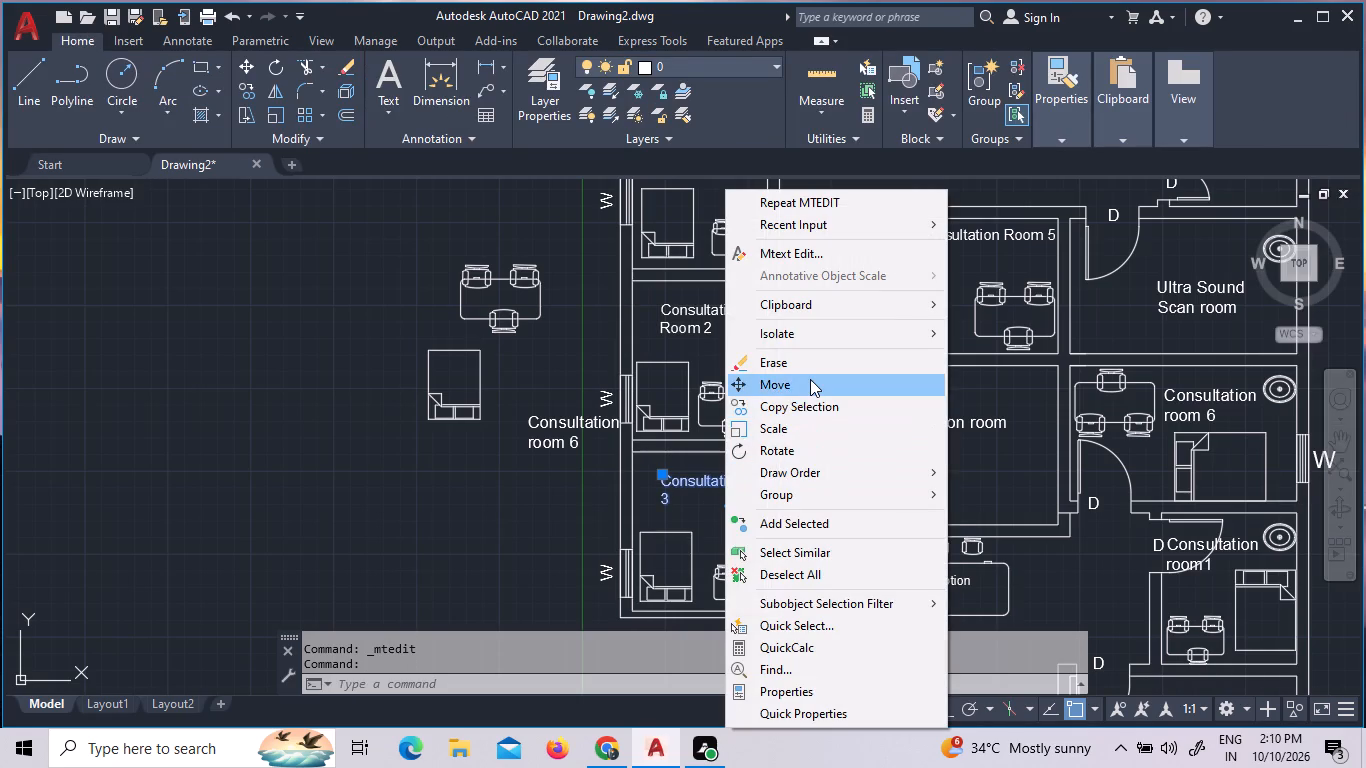
left_click(810, 379)
left_click(720, 503)
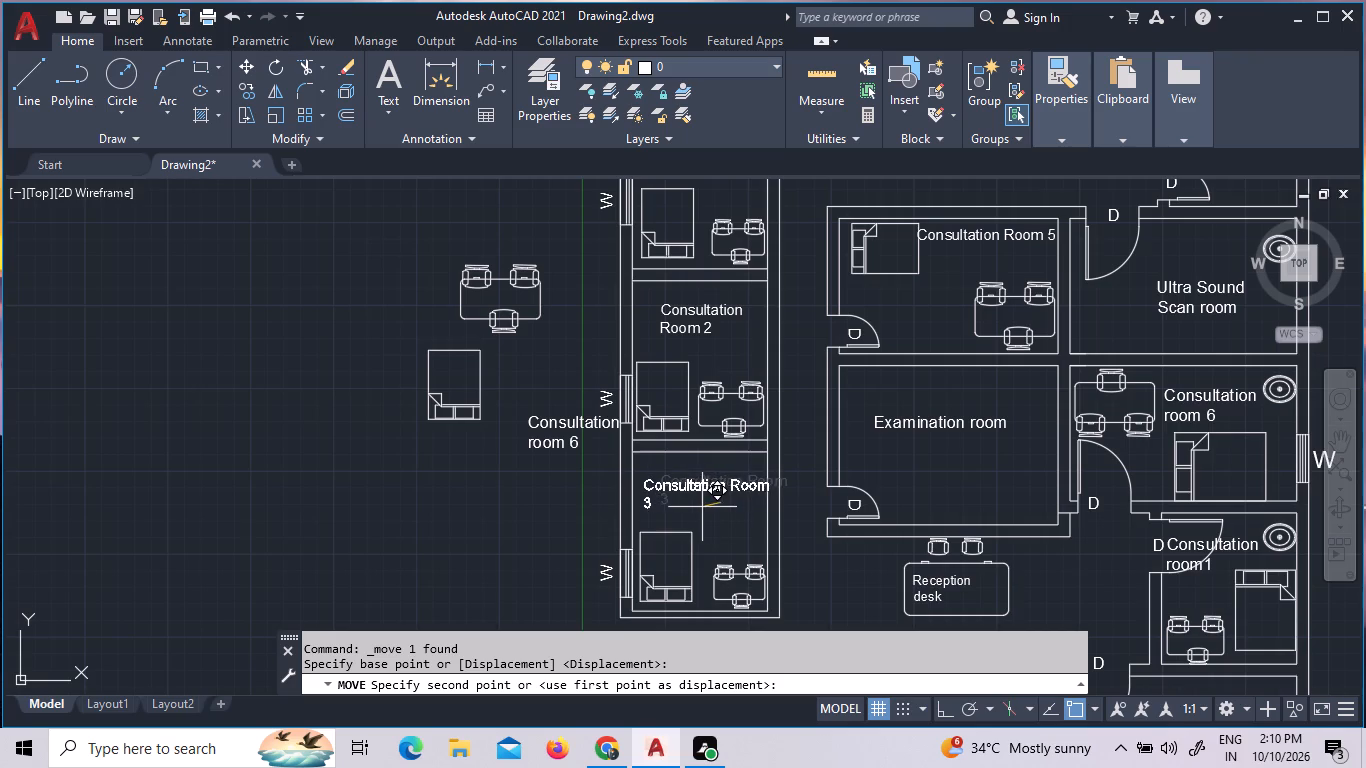
left_click(700, 507)
Narrow the label in the room directly below the toilets so it wraps onto two lines and change it to "Consultation Room 1".
middle_click_drag(684, 279, 680, 530)
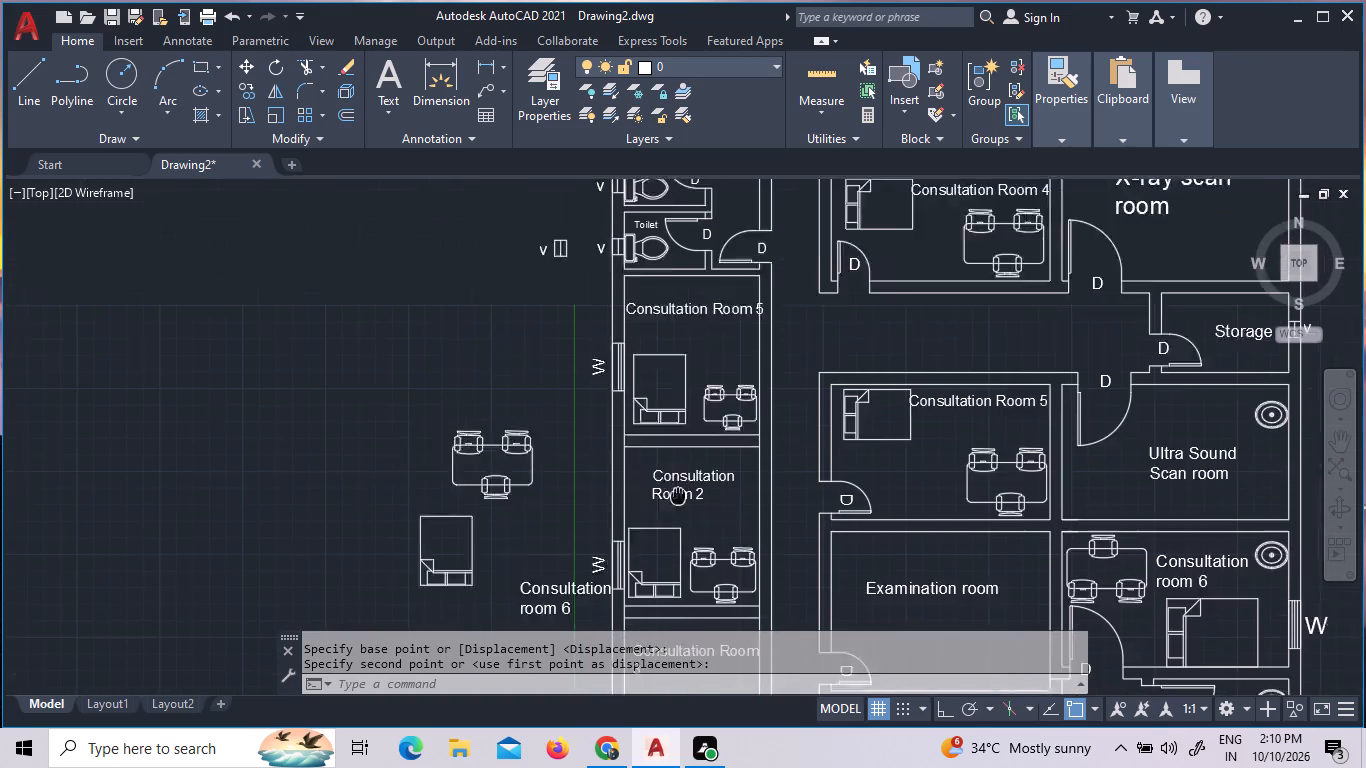
middle_click_drag(680, 530, 682, 541)
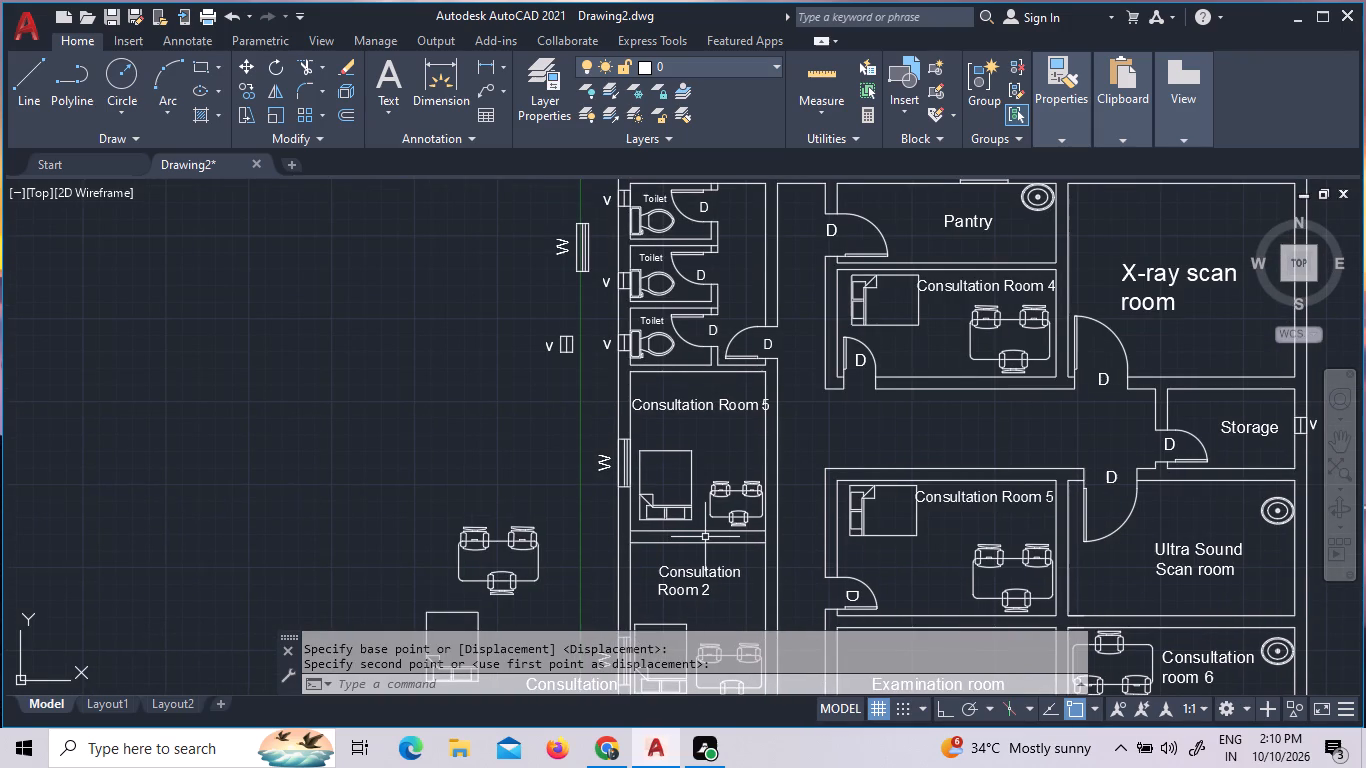
triple_click(725, 403)
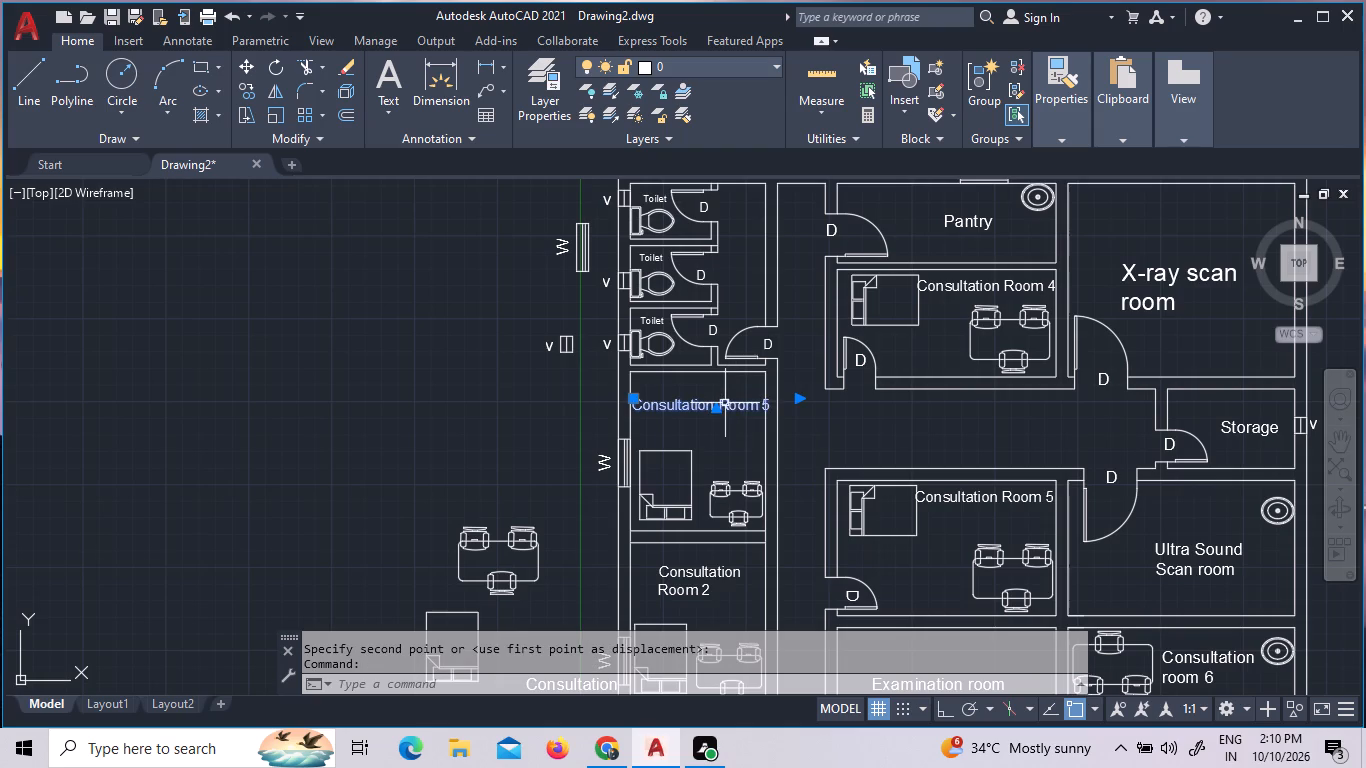
left_click(725, 403)
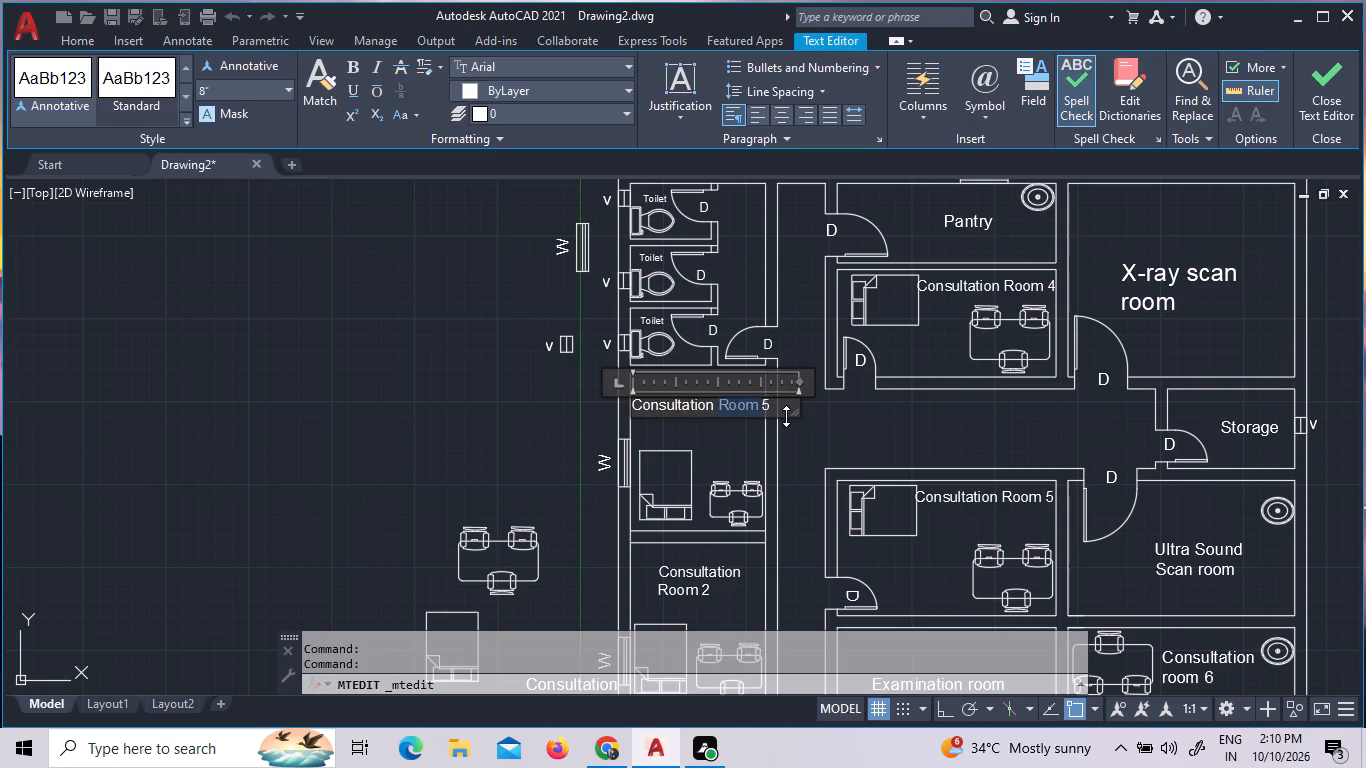
left_click_drag(799, 402, 771, 413)
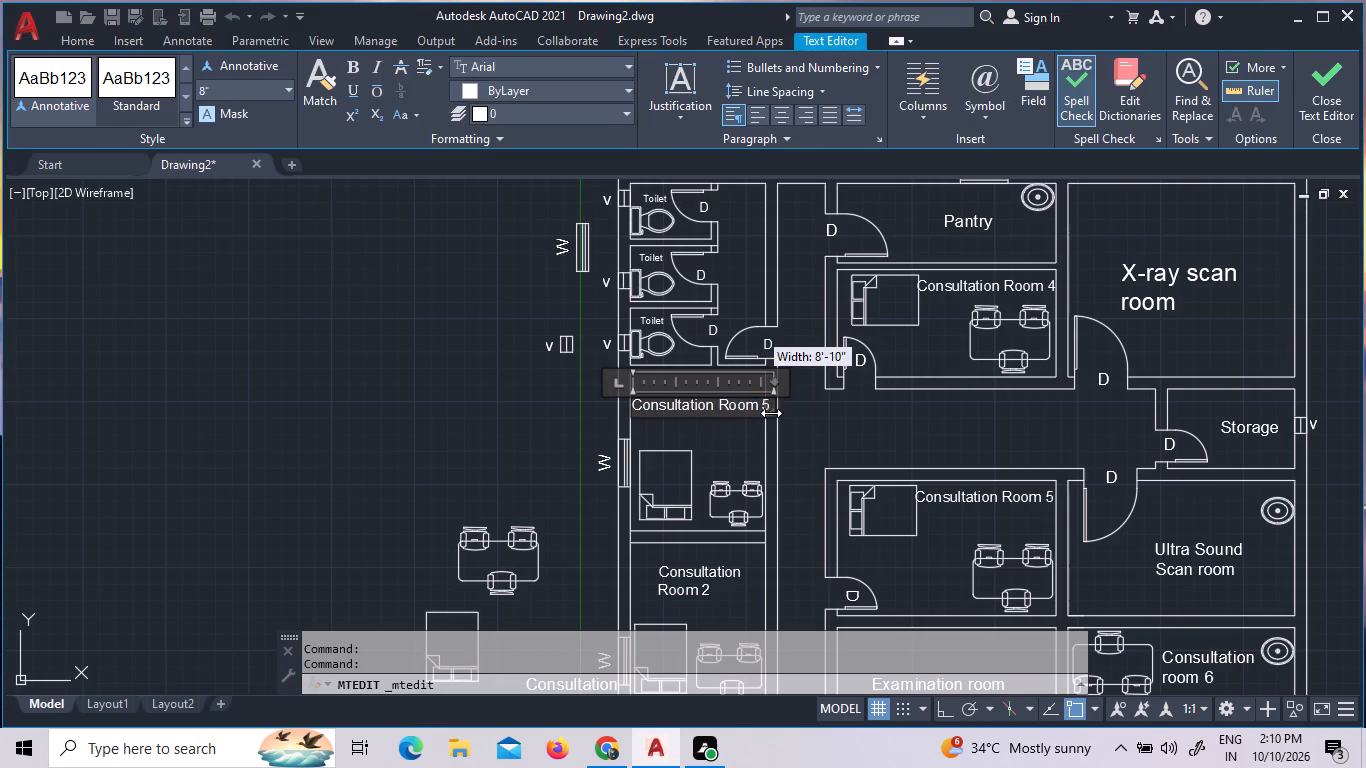
left_click_drag(771, 413, 755, 417)
left_click(707, 424)
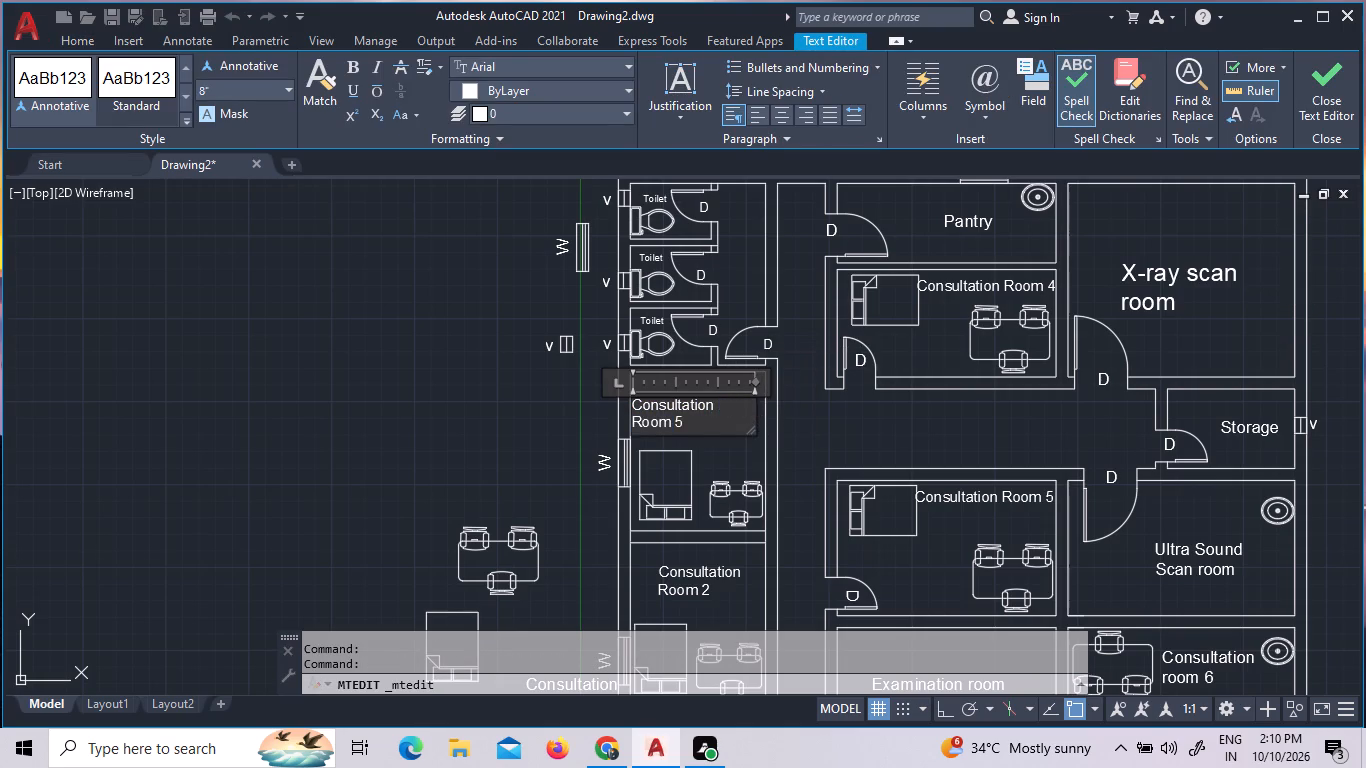
left_click(707, 424)
key("1")
key("Return")
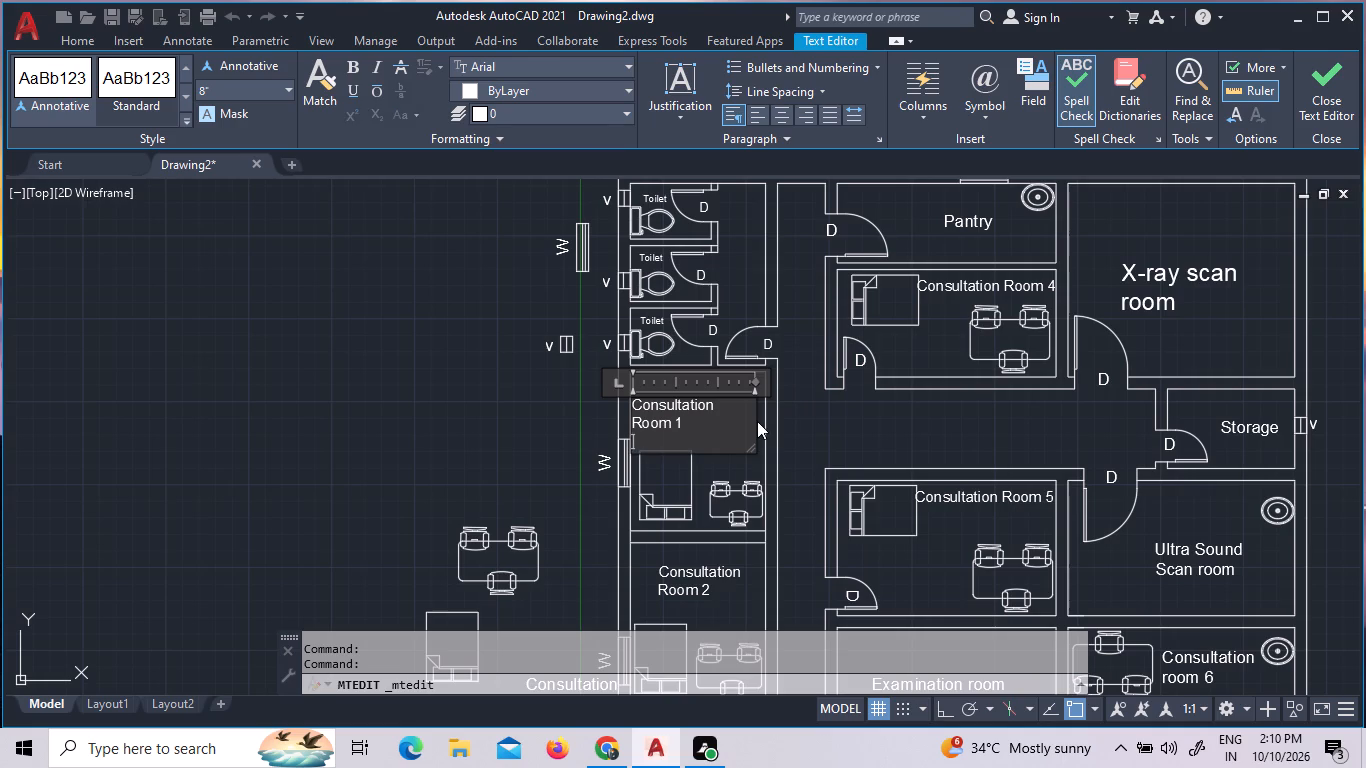
left_click(555, 391)
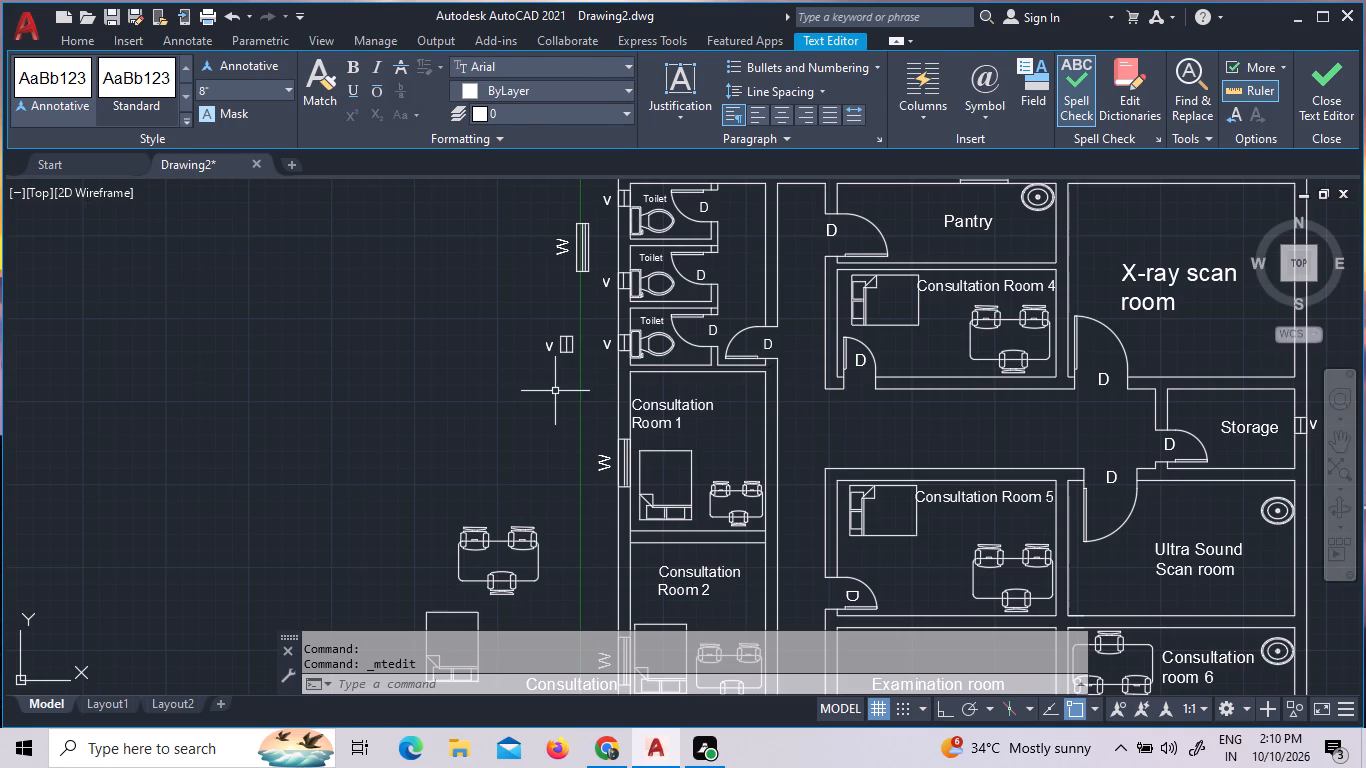
Move the "Consultation Room 1" label slightly east, away from the west wall, so it sits centrally above the bed and desk.
left_click(703, 427)
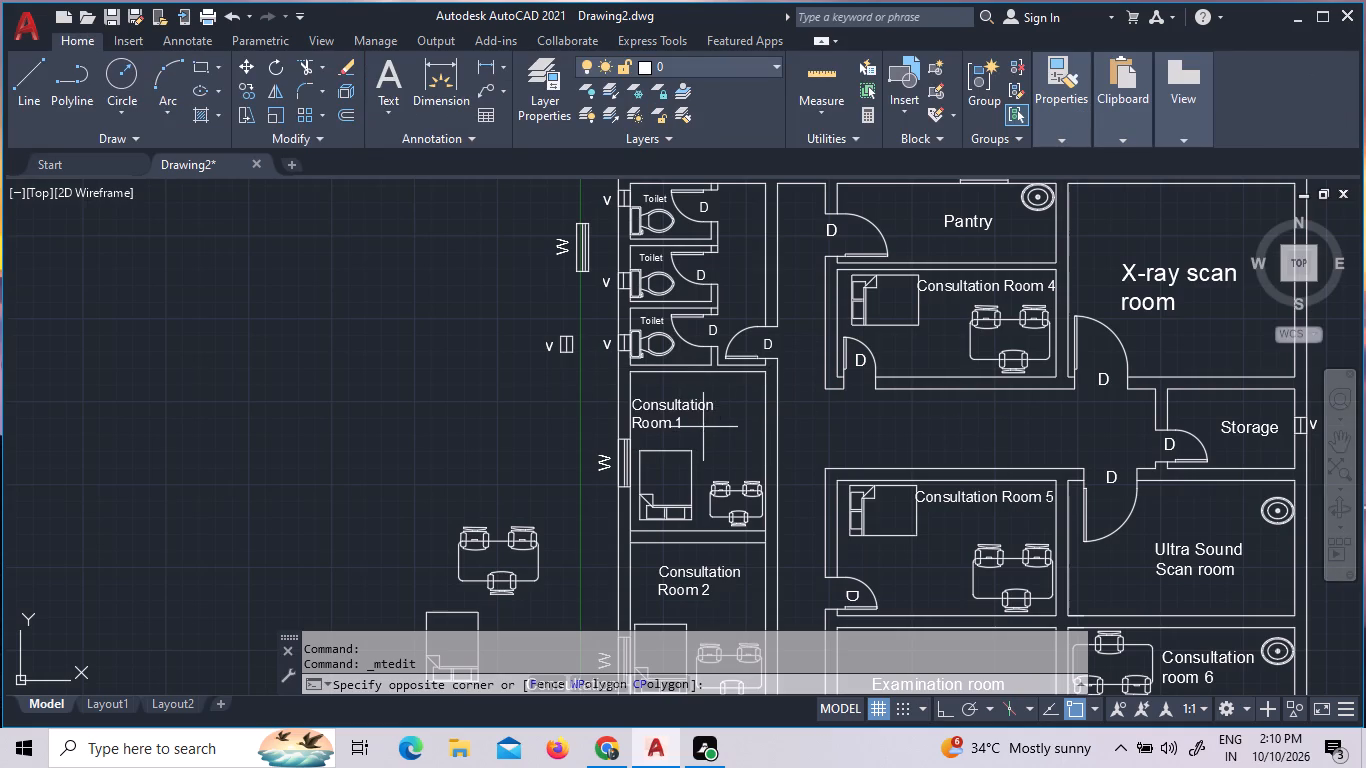
left_click(680, 394)
right_click(680, 394)
left_click(732, 380)
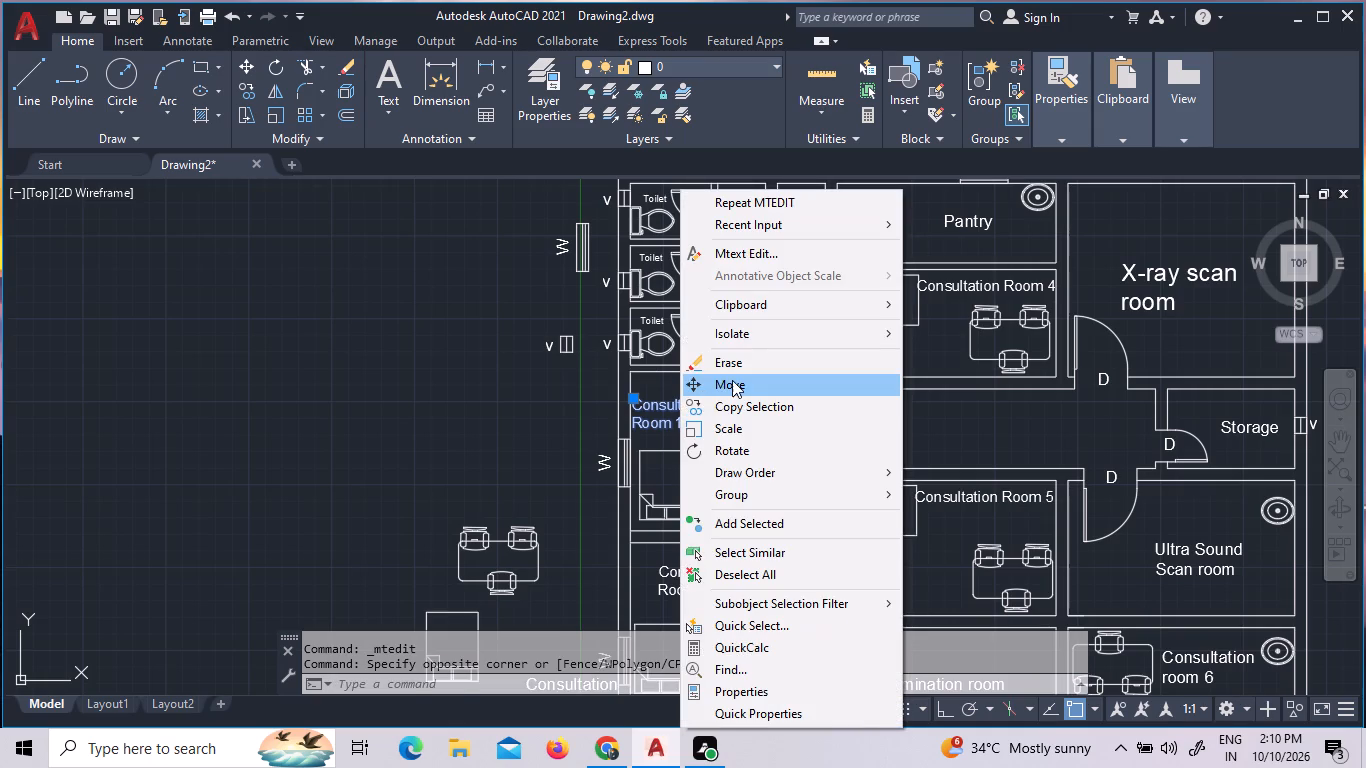
left_click_drag(707, 410, 732, 418)
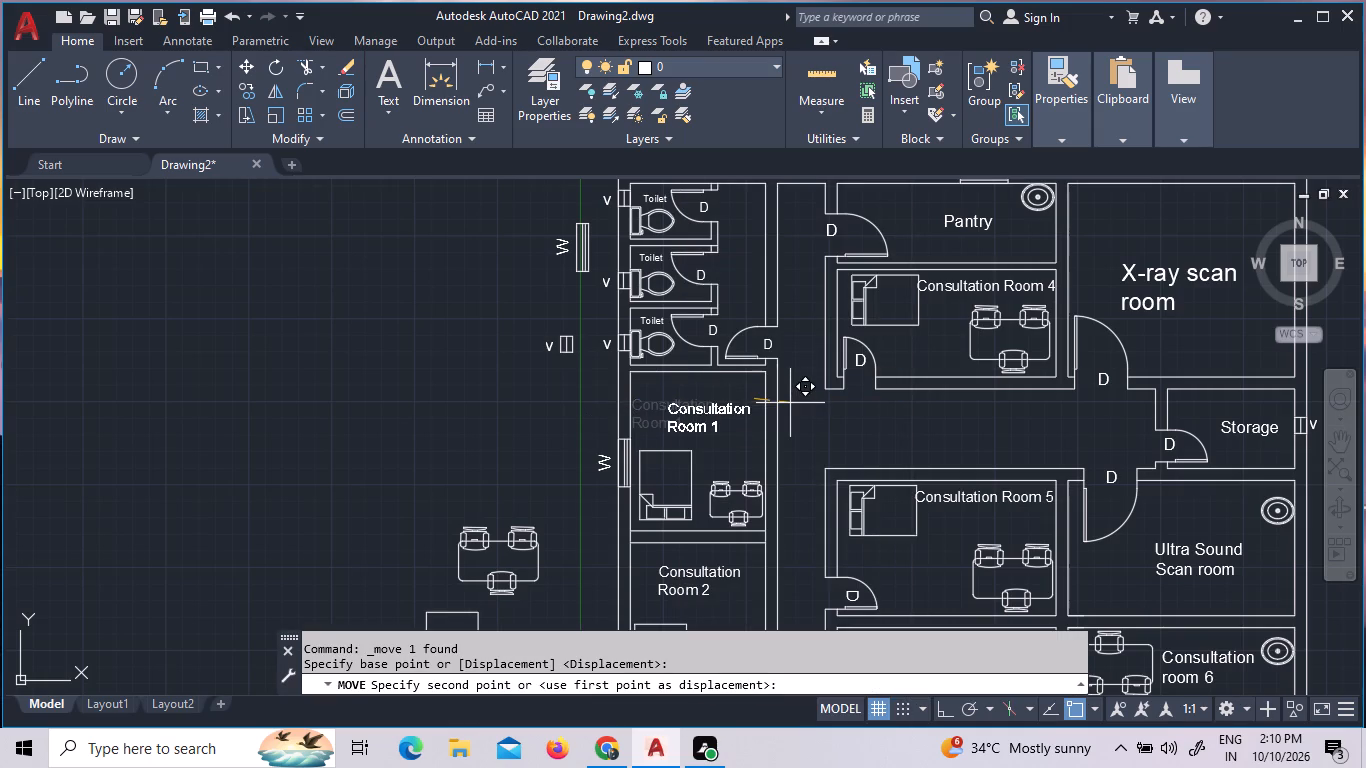
left_click(775, 405)
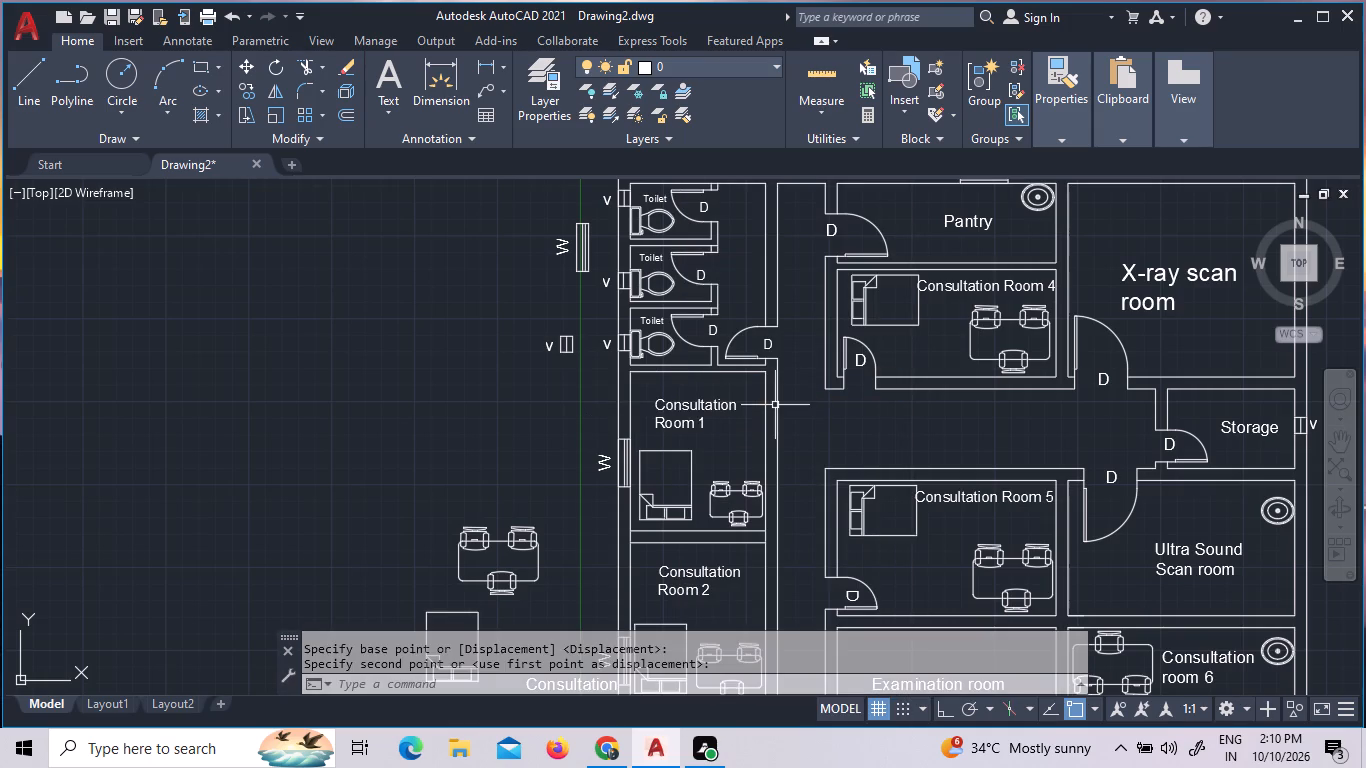
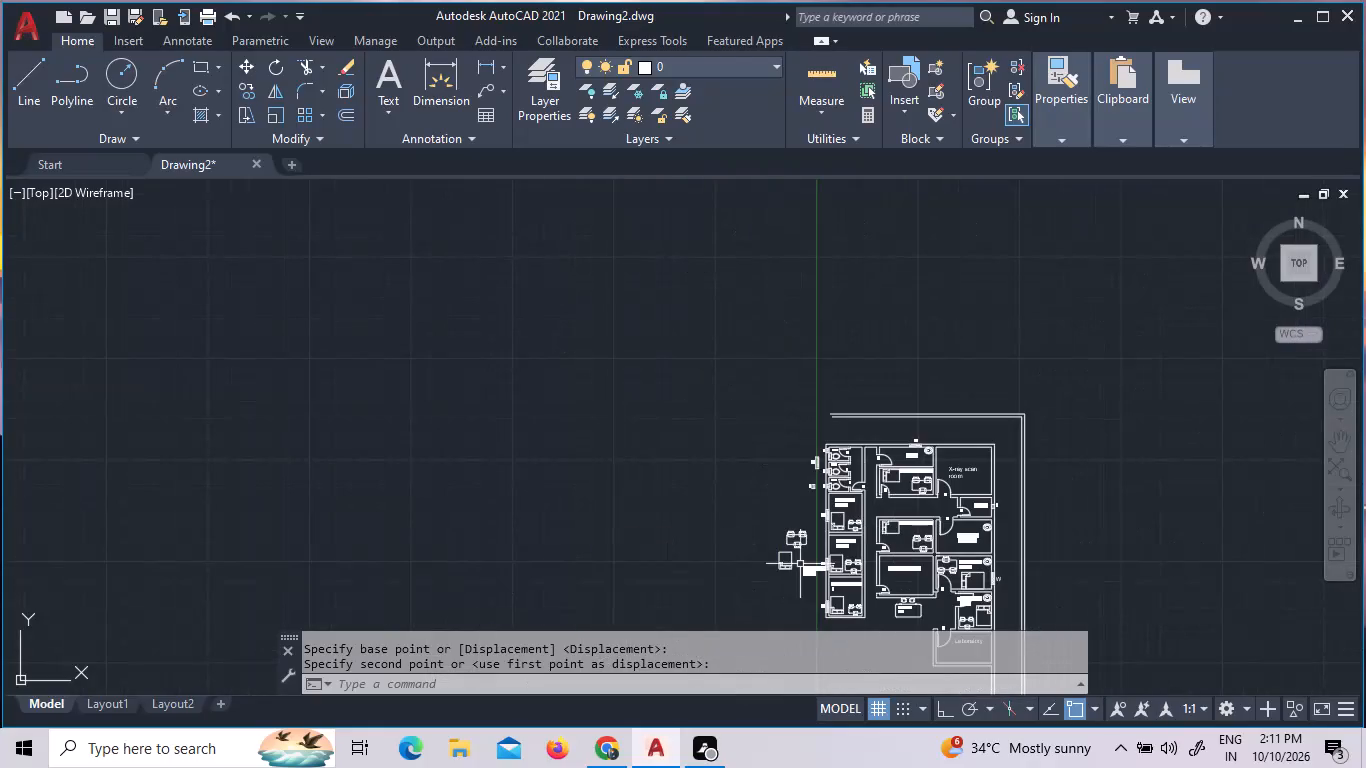
Delete the spare desk with its chairs, the bed and the "Consultation room 6" label lying outside the west wall.
scroll(803, 571, "up", 4)
left_click(864, 619)
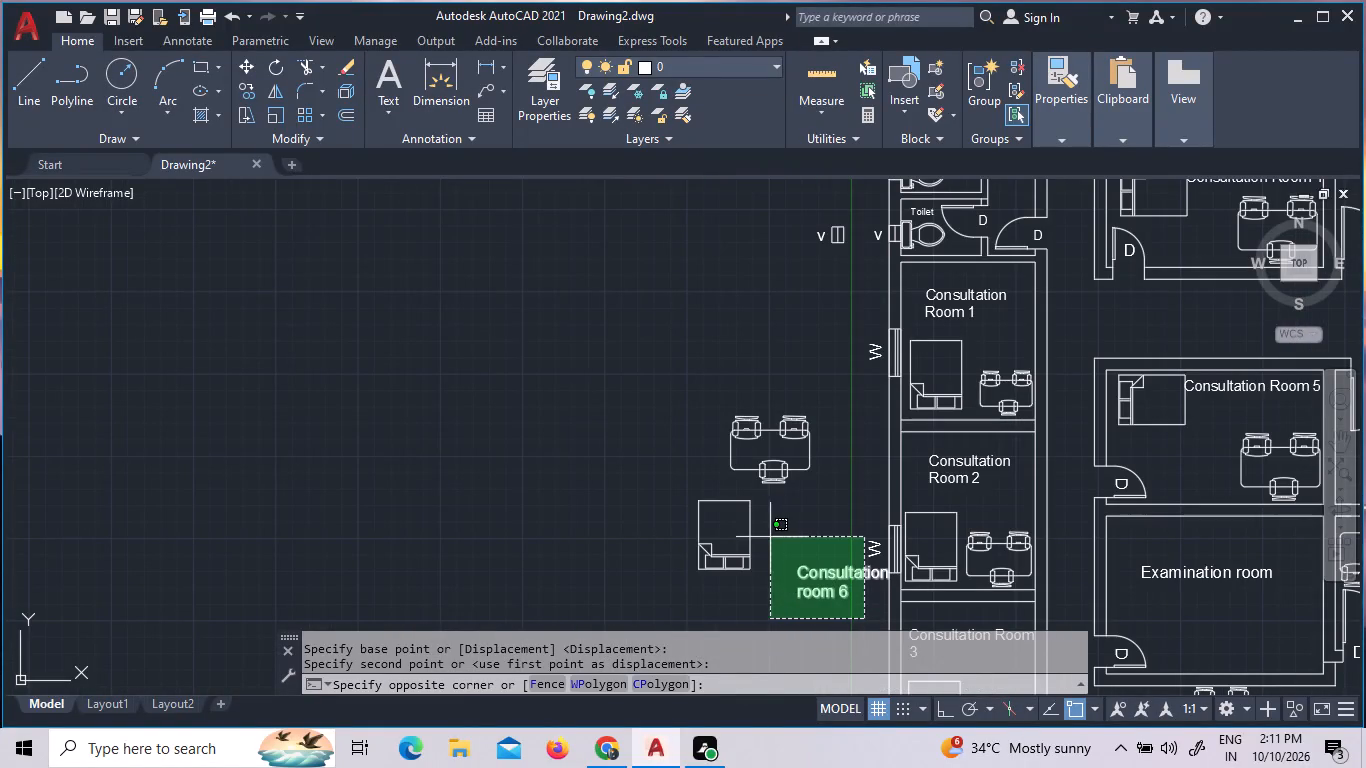
left_click(741, 446)
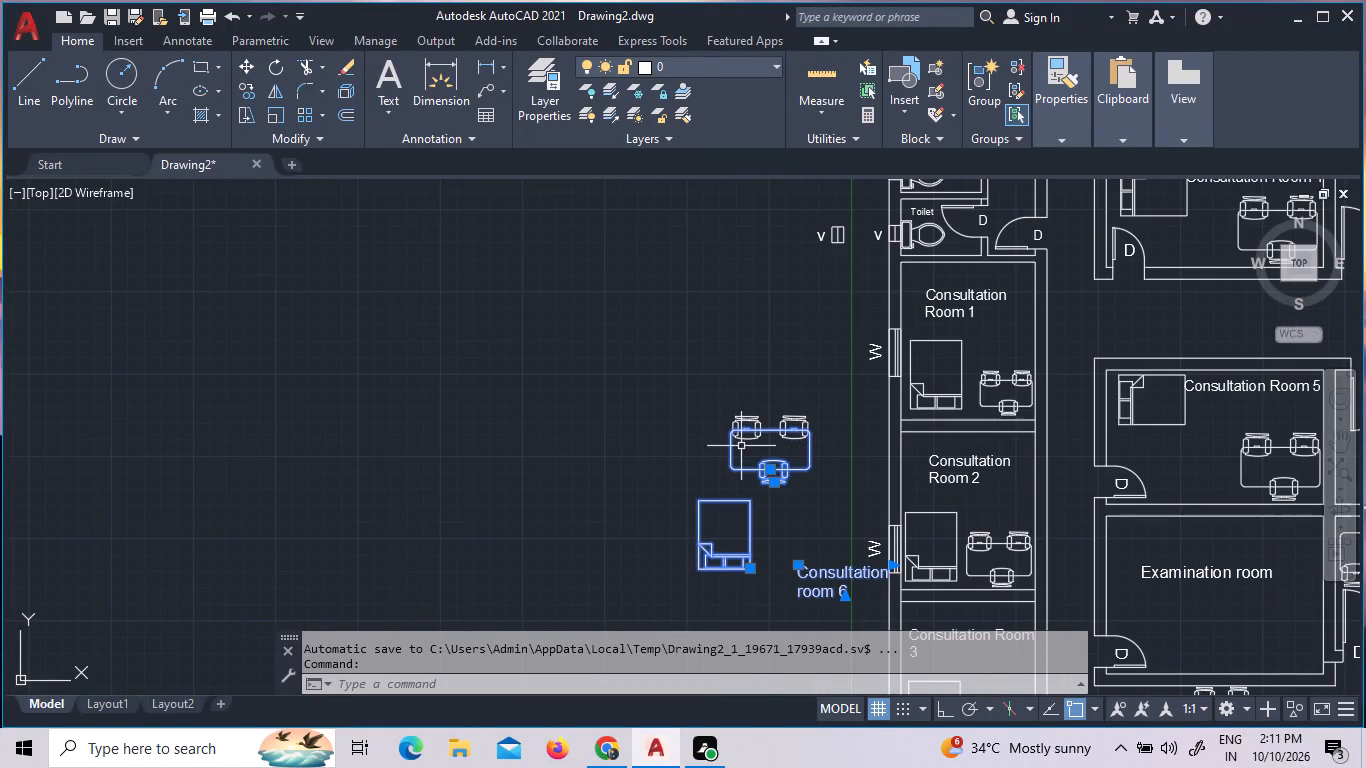
left_click(812, 437)
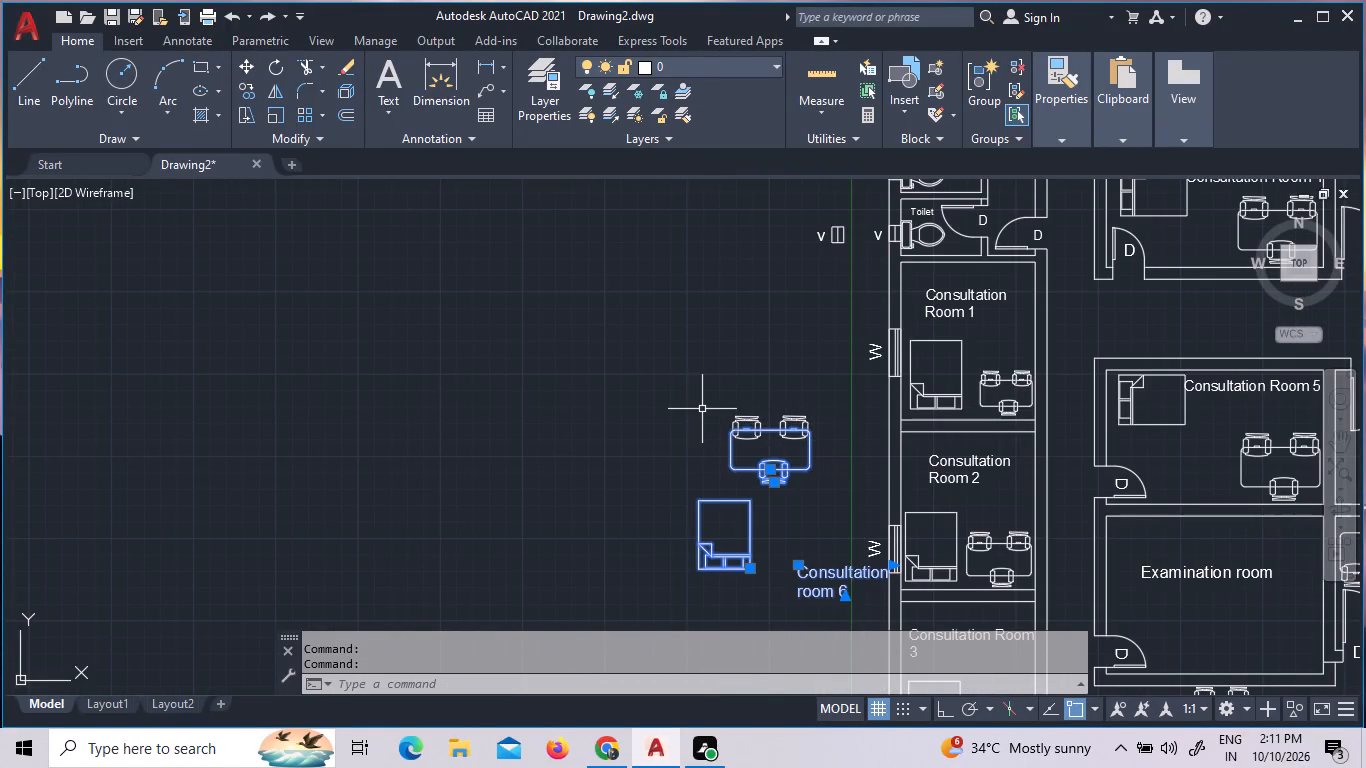
left_click(755, 414)
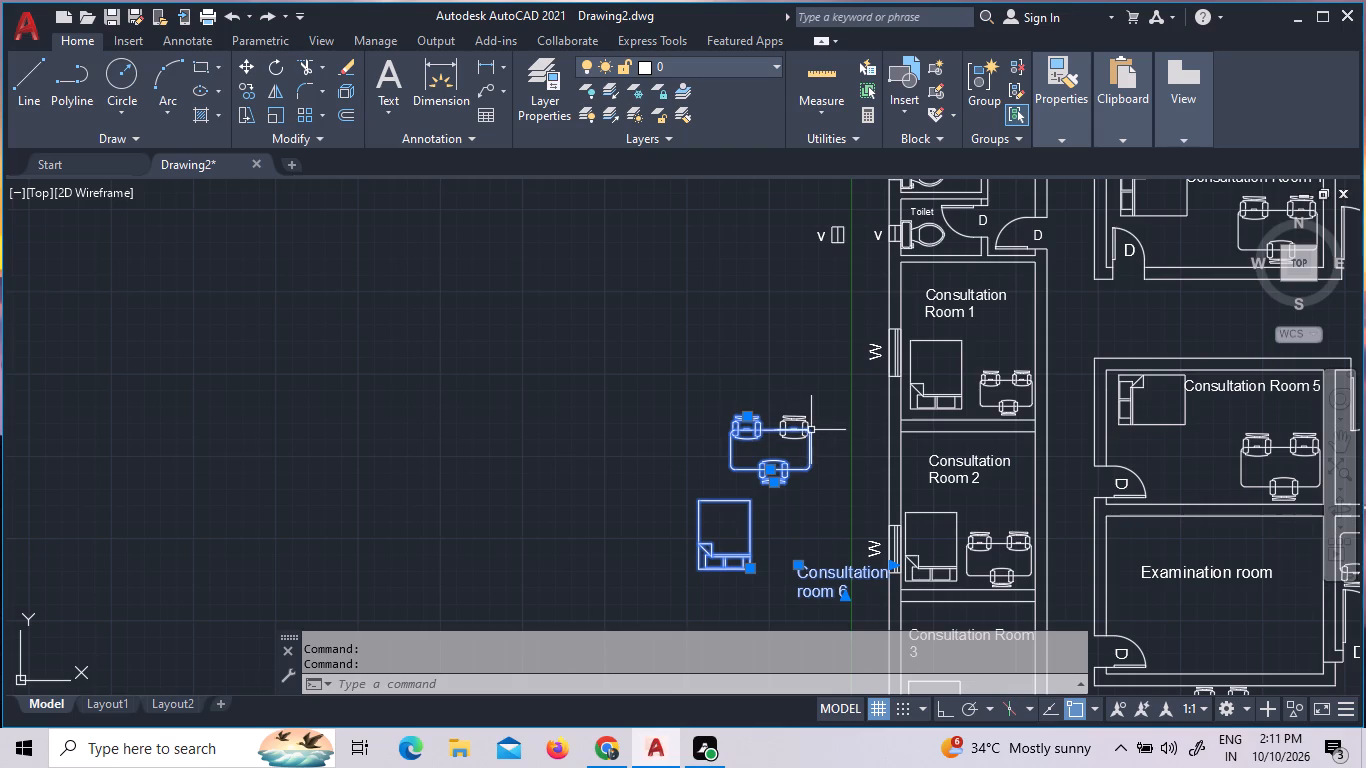
left_click(801, 430)
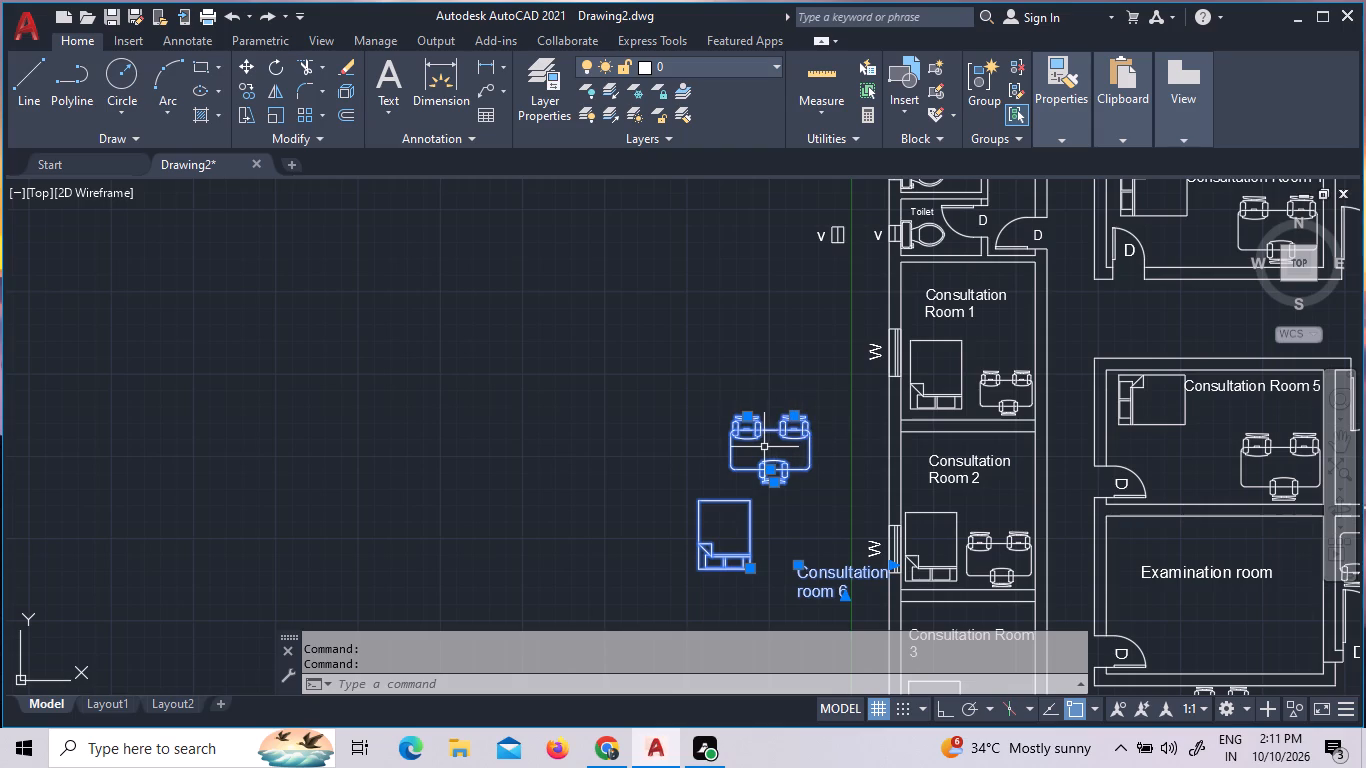
key("Delete")
Delete the spare ventilator and window symbols, with their V and W labels, lying outside the west wall beside the toilets.
scroll(766, 444, "down", 1)
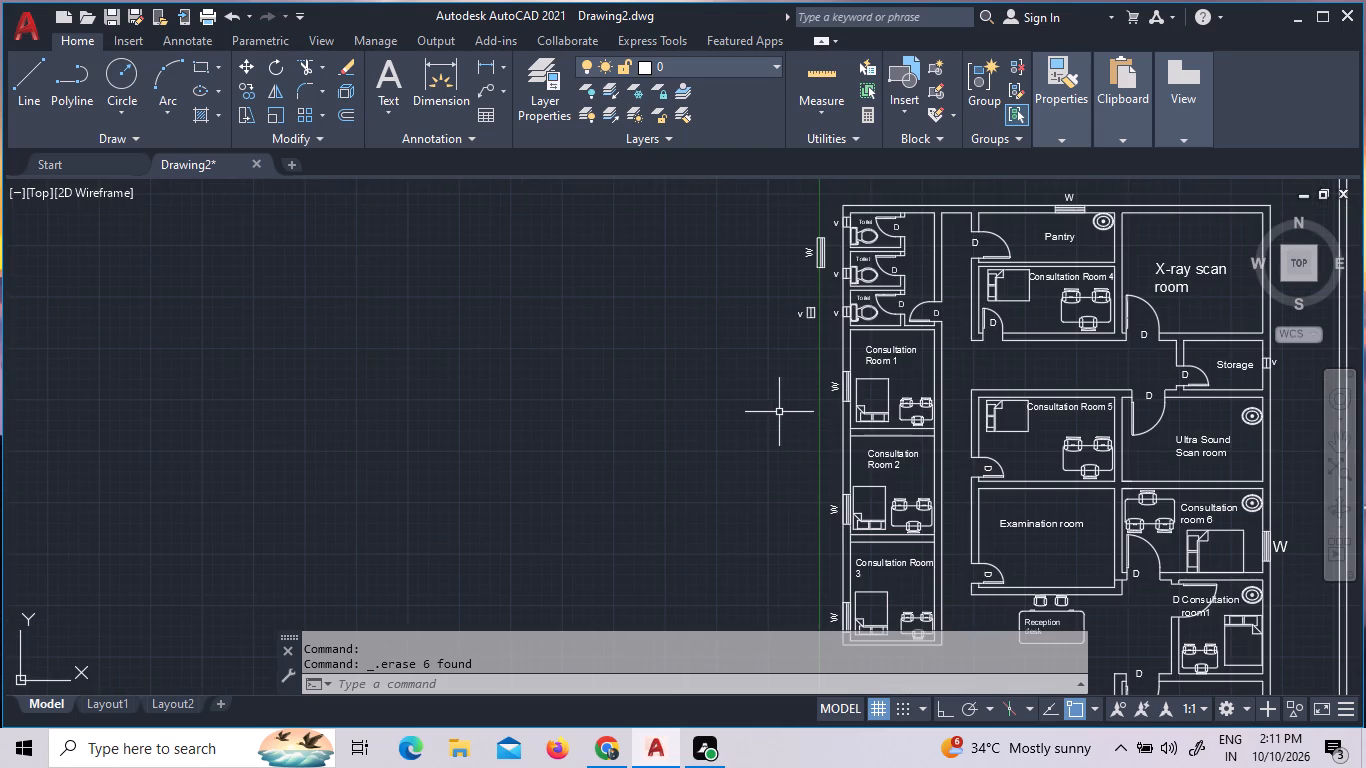
left_click(825, 326)
left_click(792, 292)
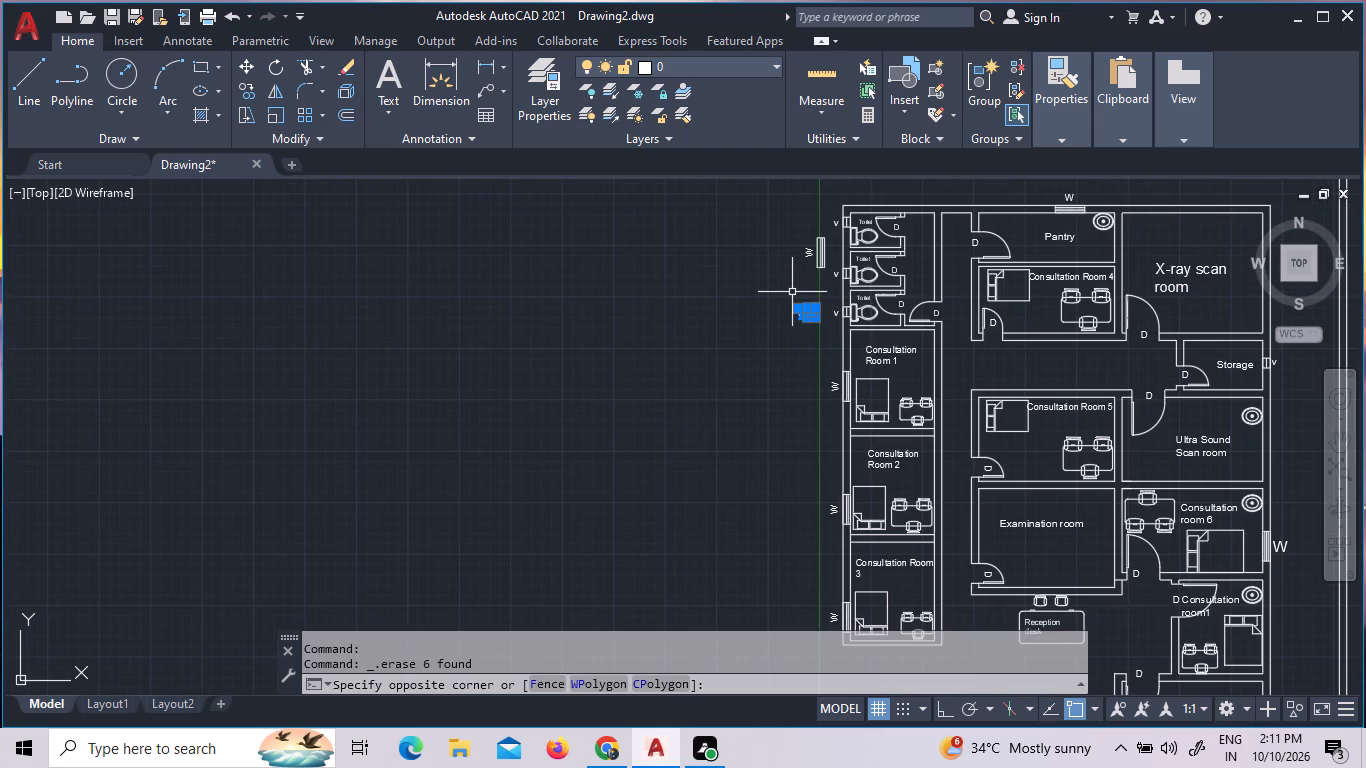
left_click(835, 264)
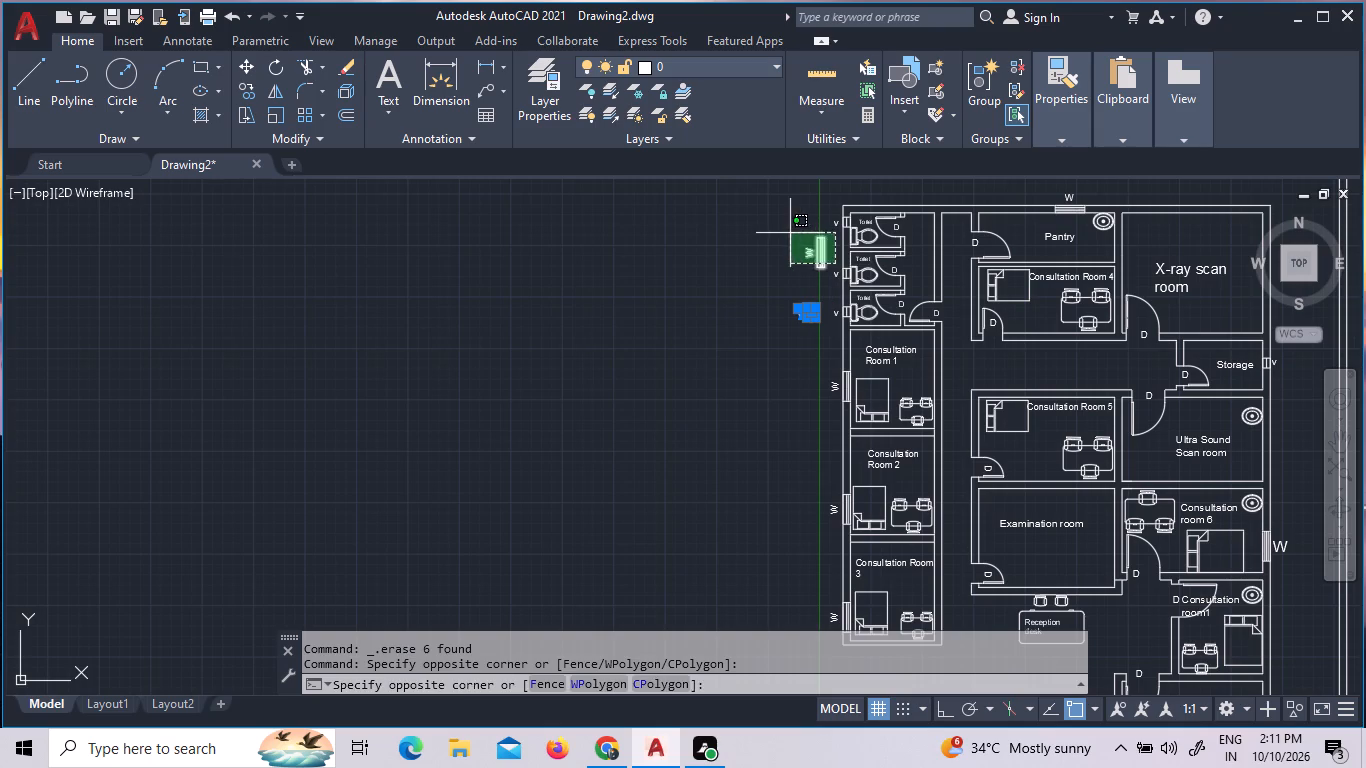
left_click(790, 233)
key("Delete")
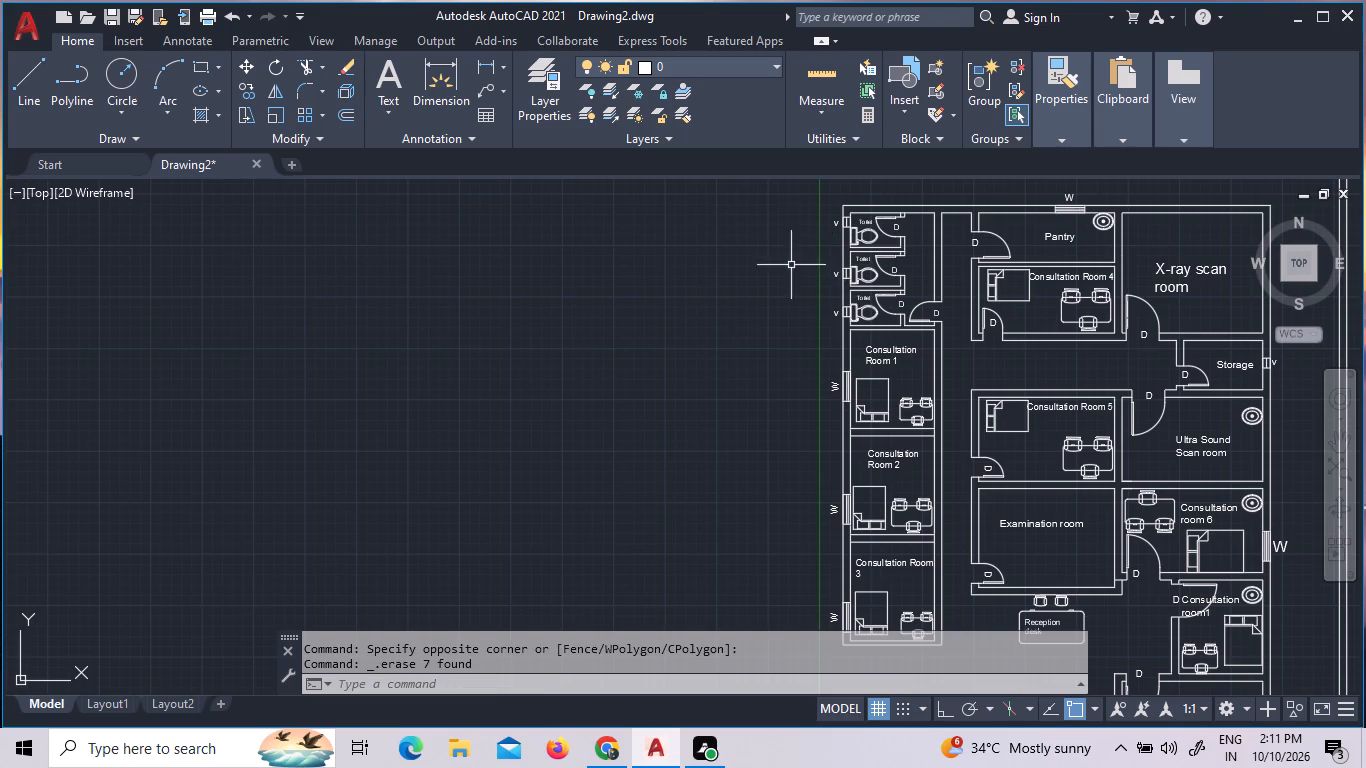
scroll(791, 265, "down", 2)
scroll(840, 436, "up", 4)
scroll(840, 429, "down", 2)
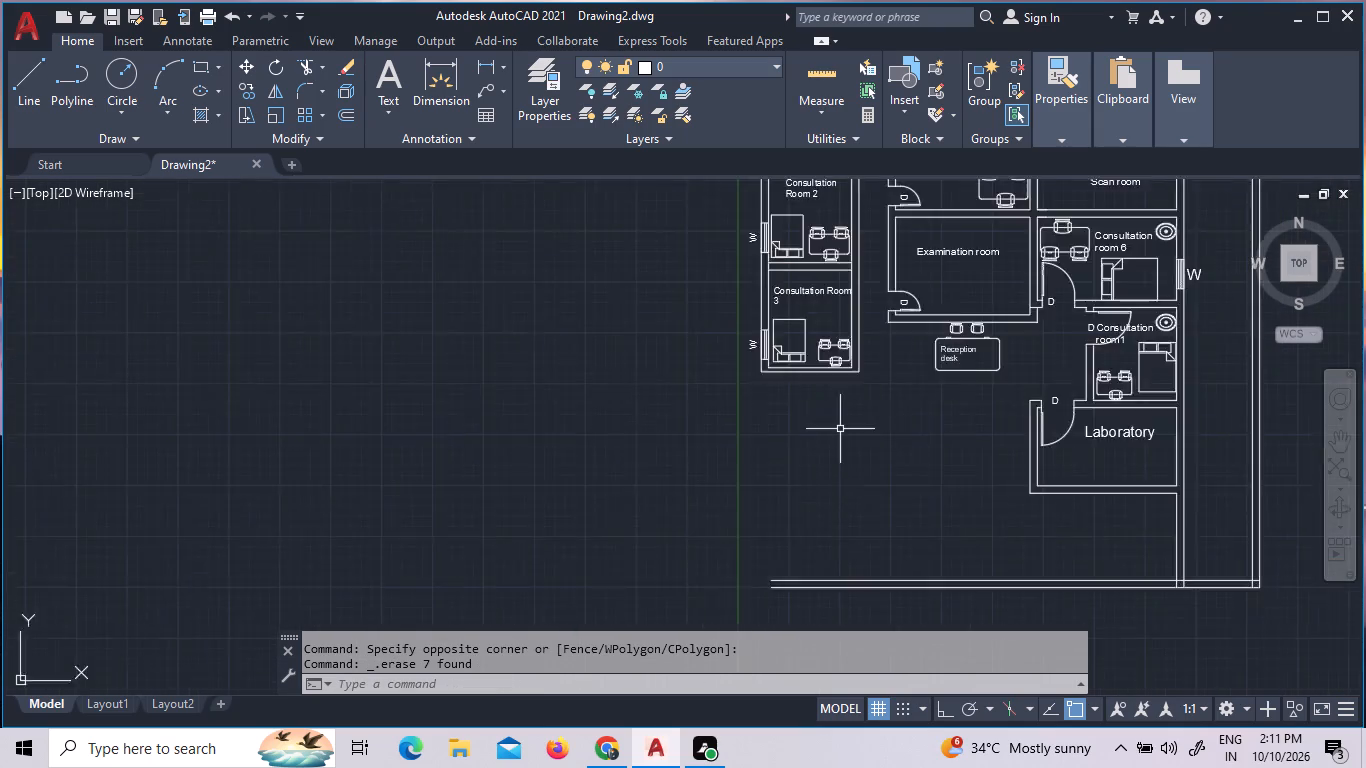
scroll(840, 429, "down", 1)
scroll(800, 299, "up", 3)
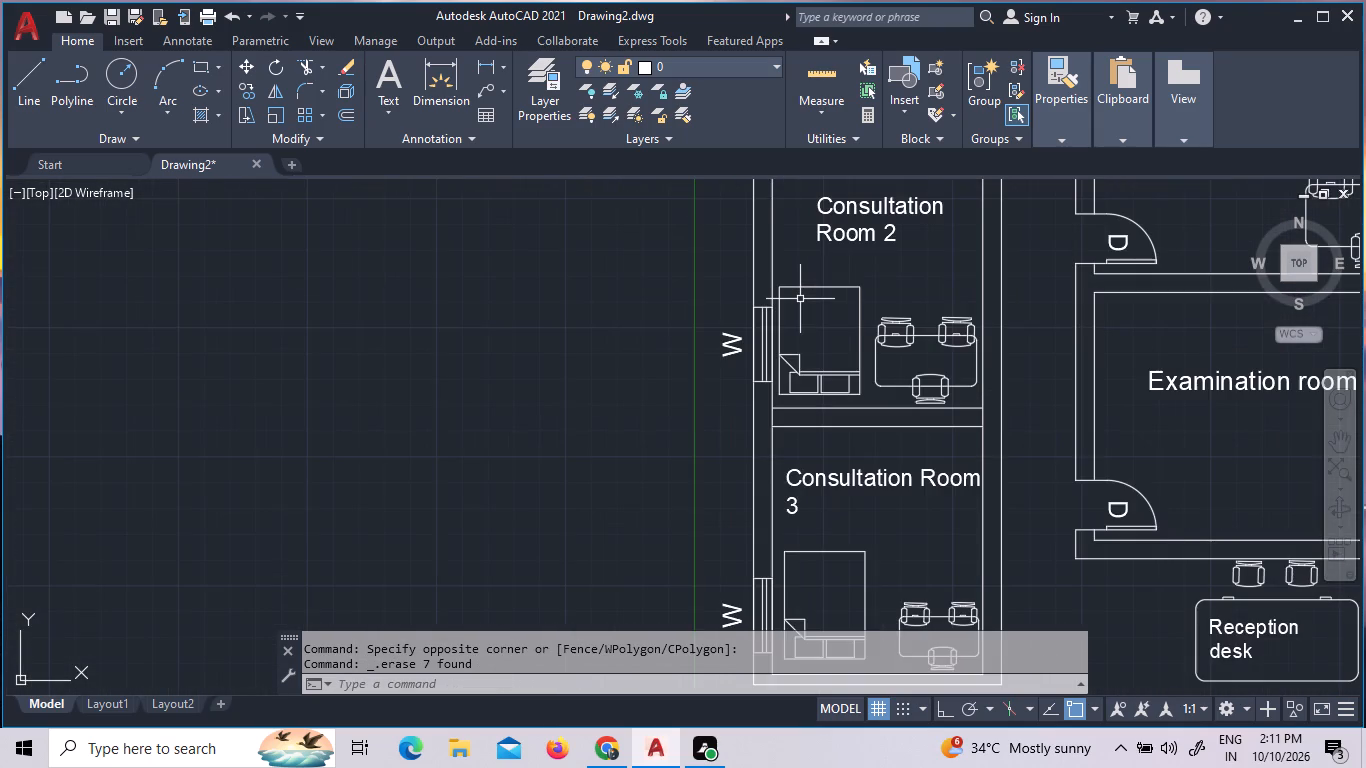
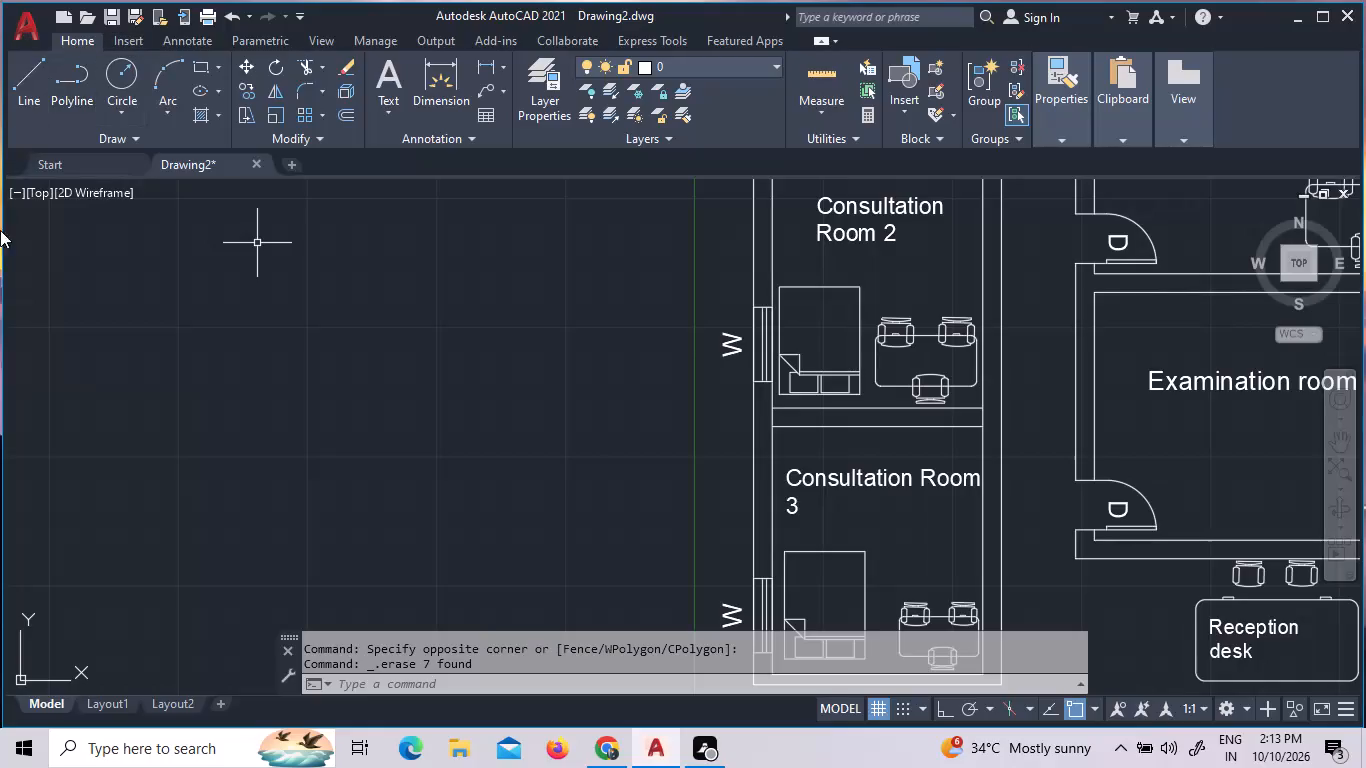
Examine the toilets, the west consultation rooms and the overall plan, including the open area south of Consultation Room 3.
scroll(868, 203, "down", 1)
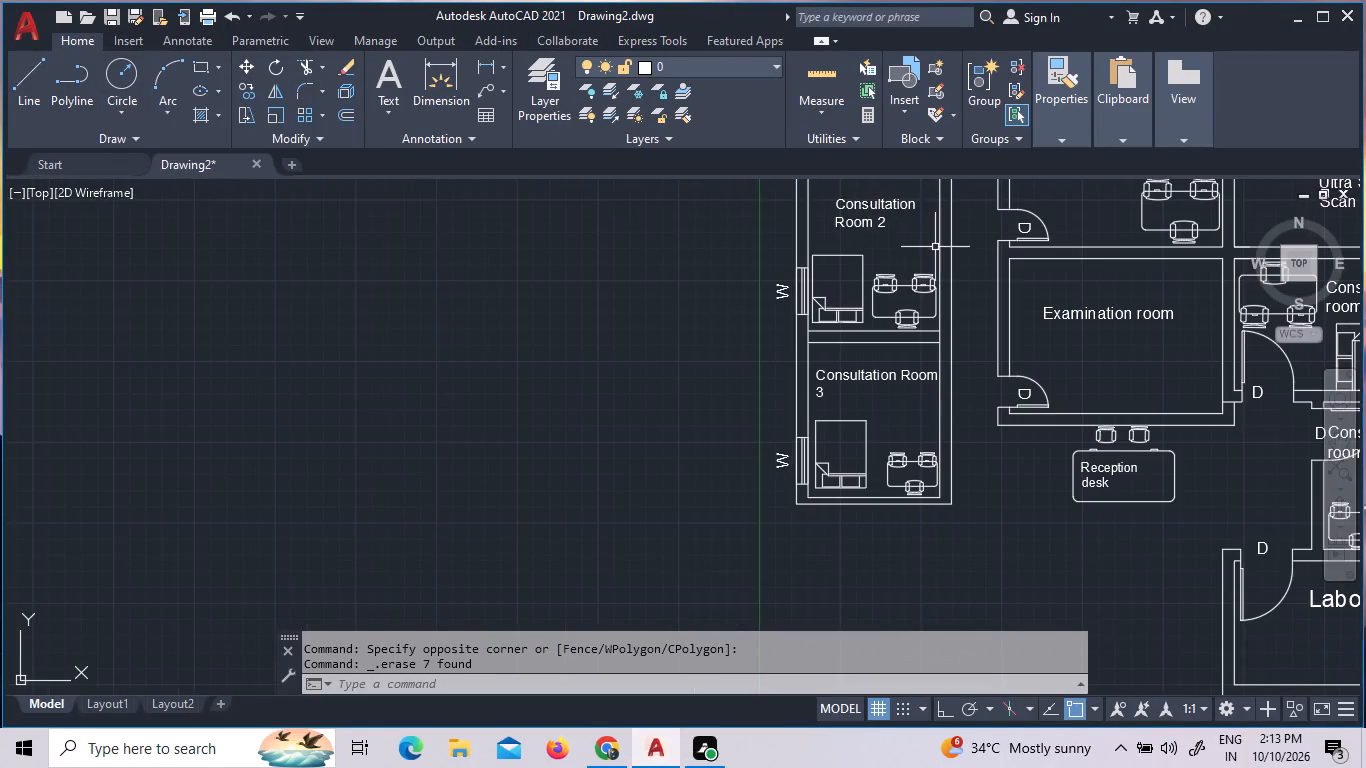
scroll(920, 405, "up", 1)
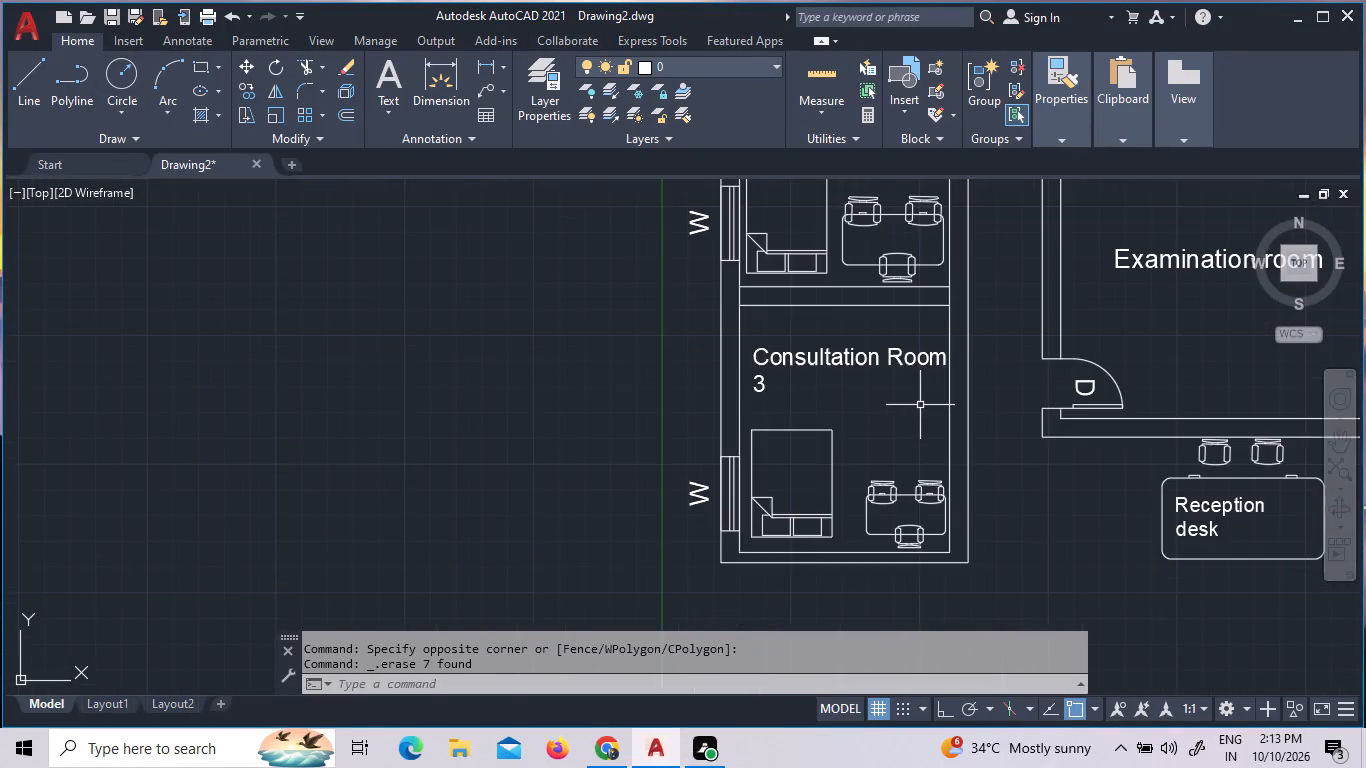
scroll(920, 405, "down", 4)
scroll(913, 291, "up", 5)
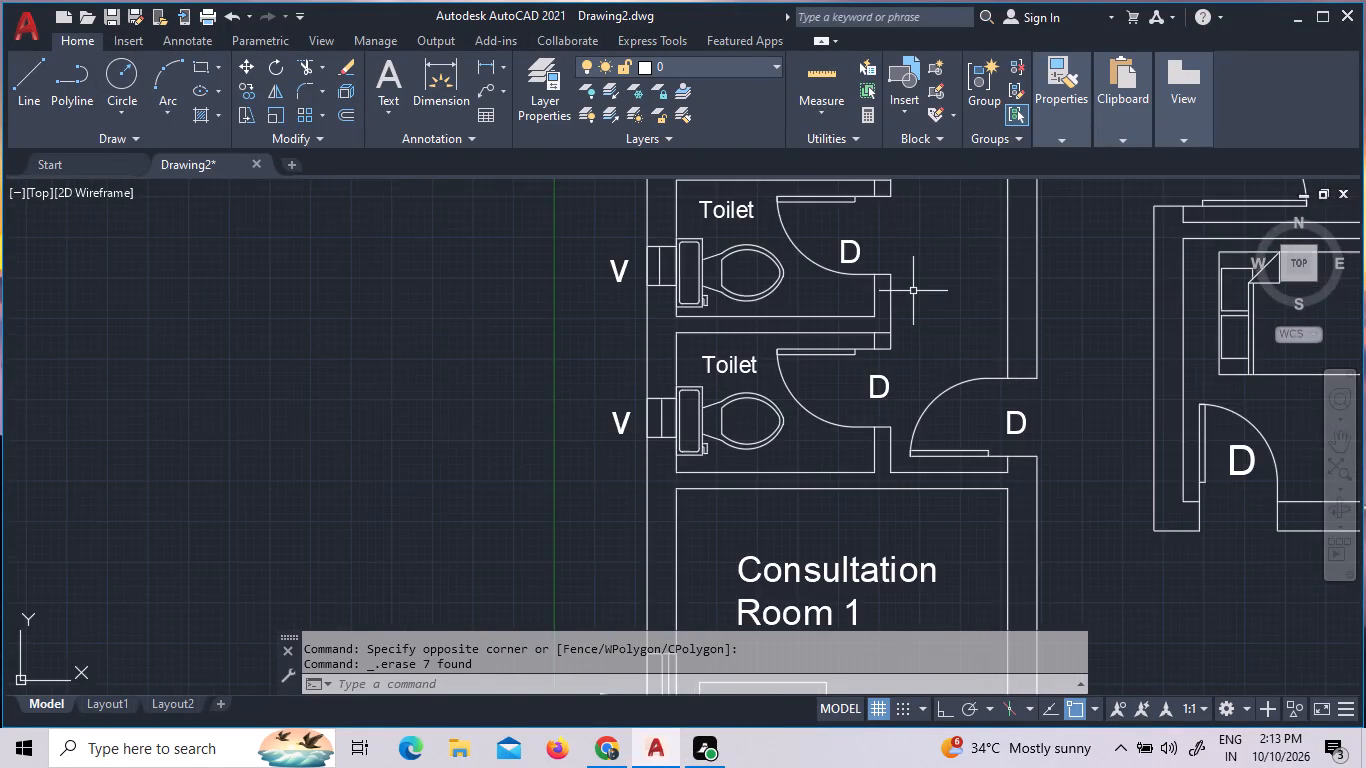
scroll(913, 291, "down", 3)
scroll(1004, 451, "down", 2)
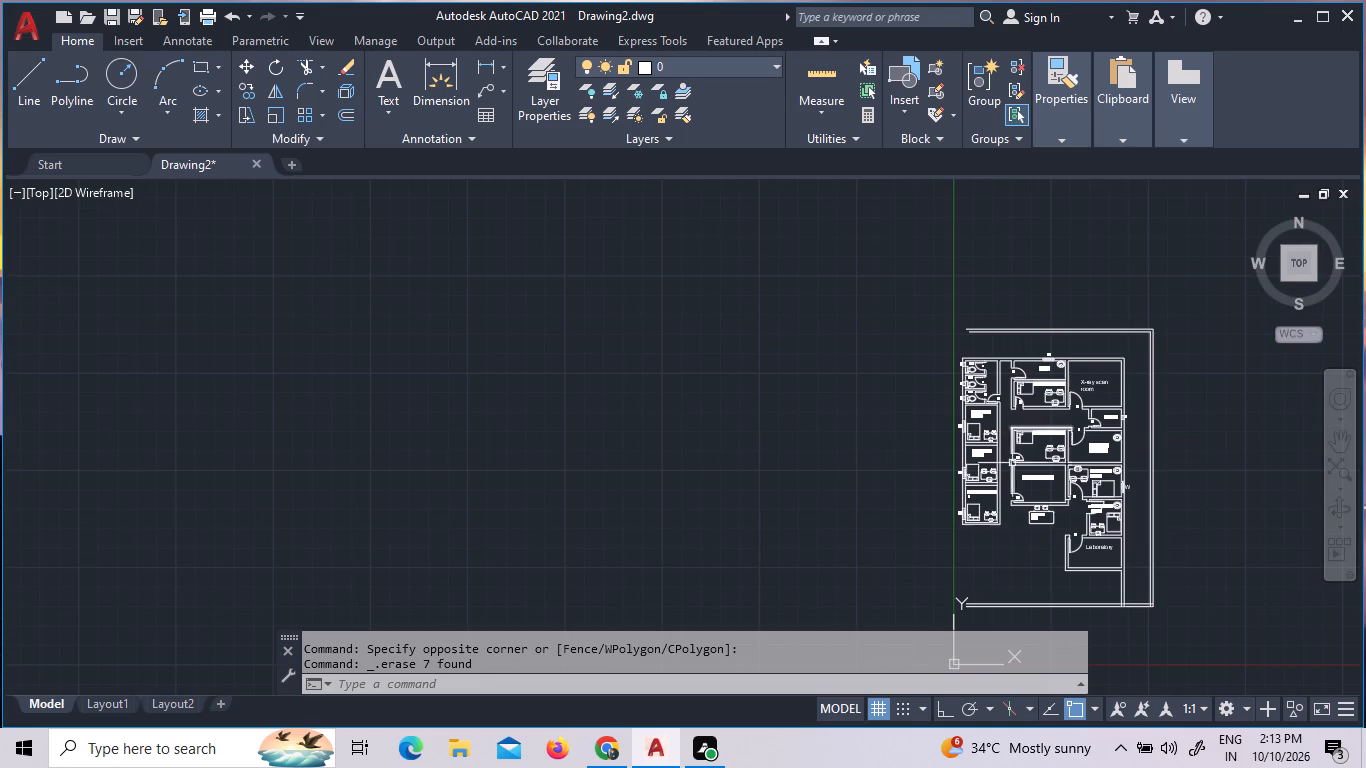
scroll(994, 552, "up", 4)
scroll(991, 506, "down", 4)
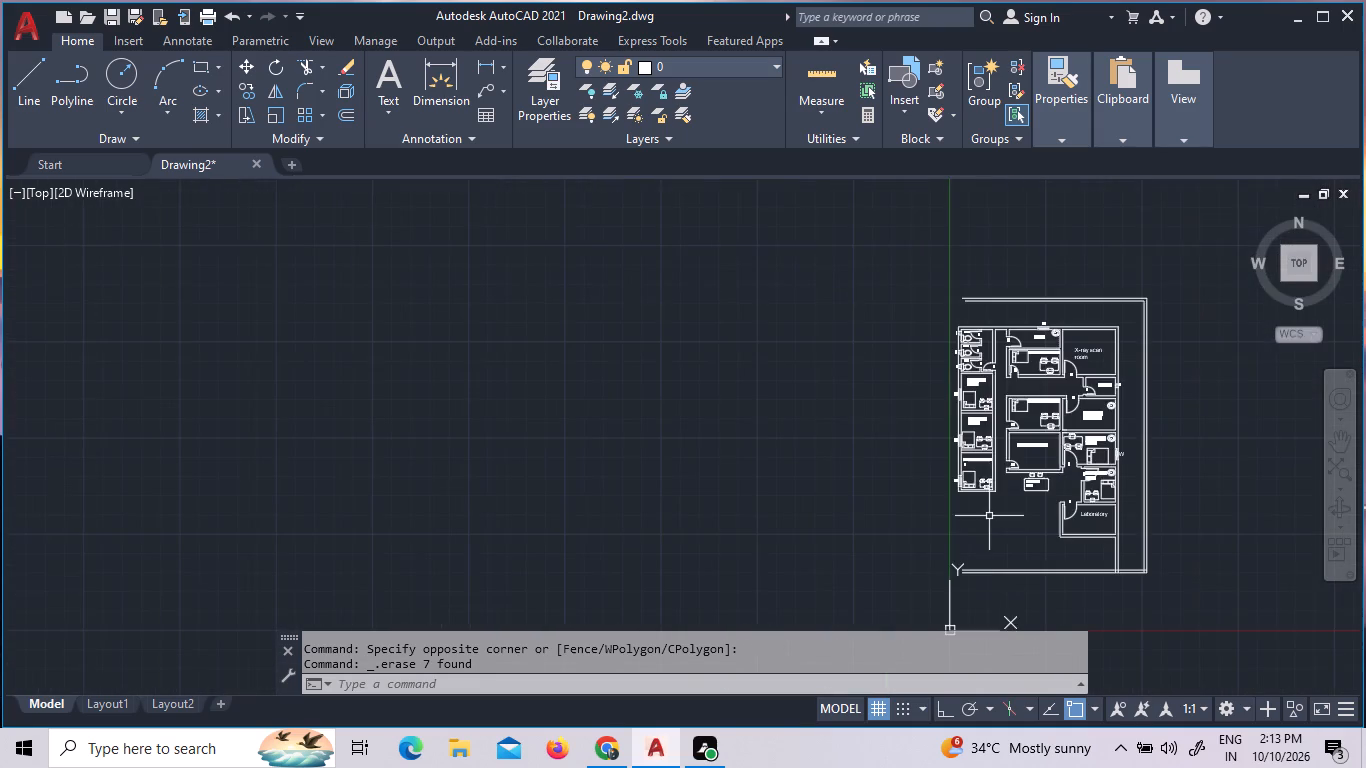
Offset the outer south wall line of Consultation Room 3 by 10' to the south.
scroll(994, 559, "up", 4)
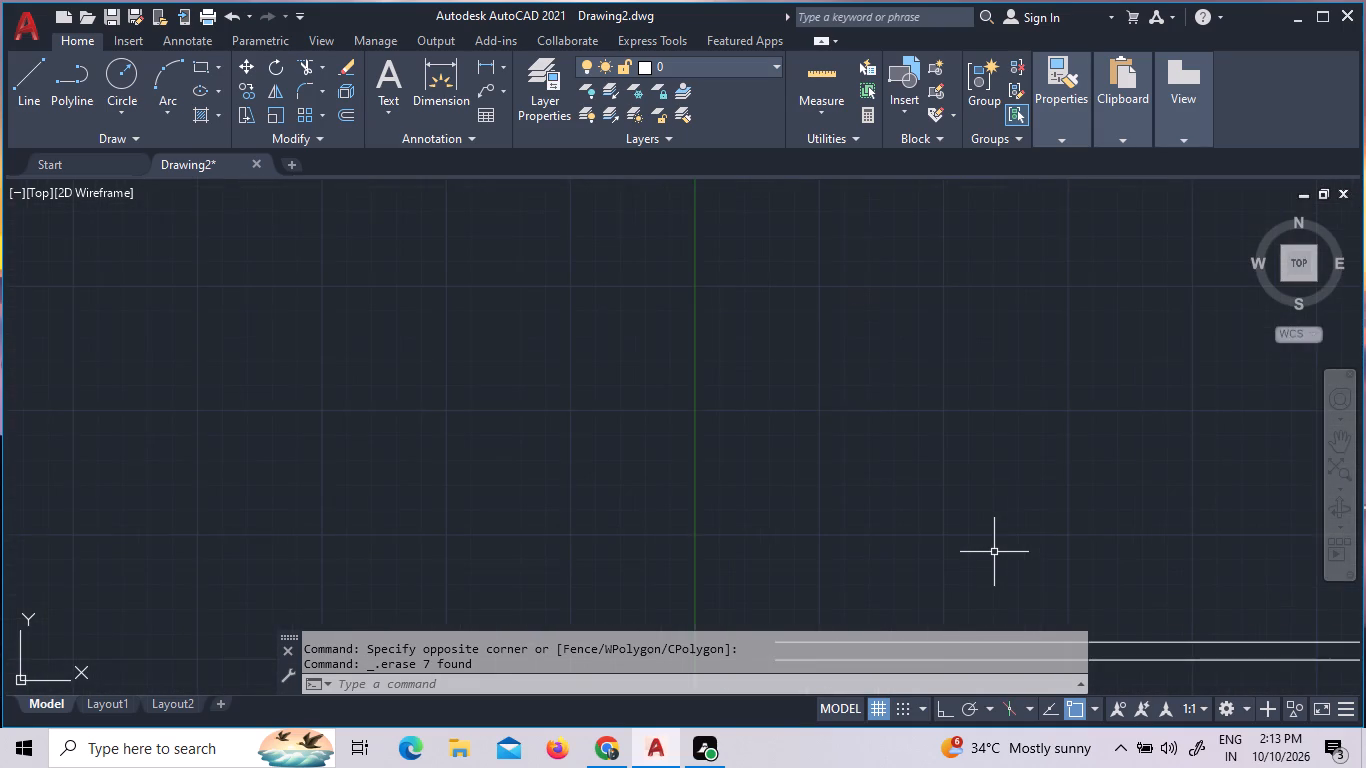
scroll(994, 552, "down", 1)
key("o")
key("Return")
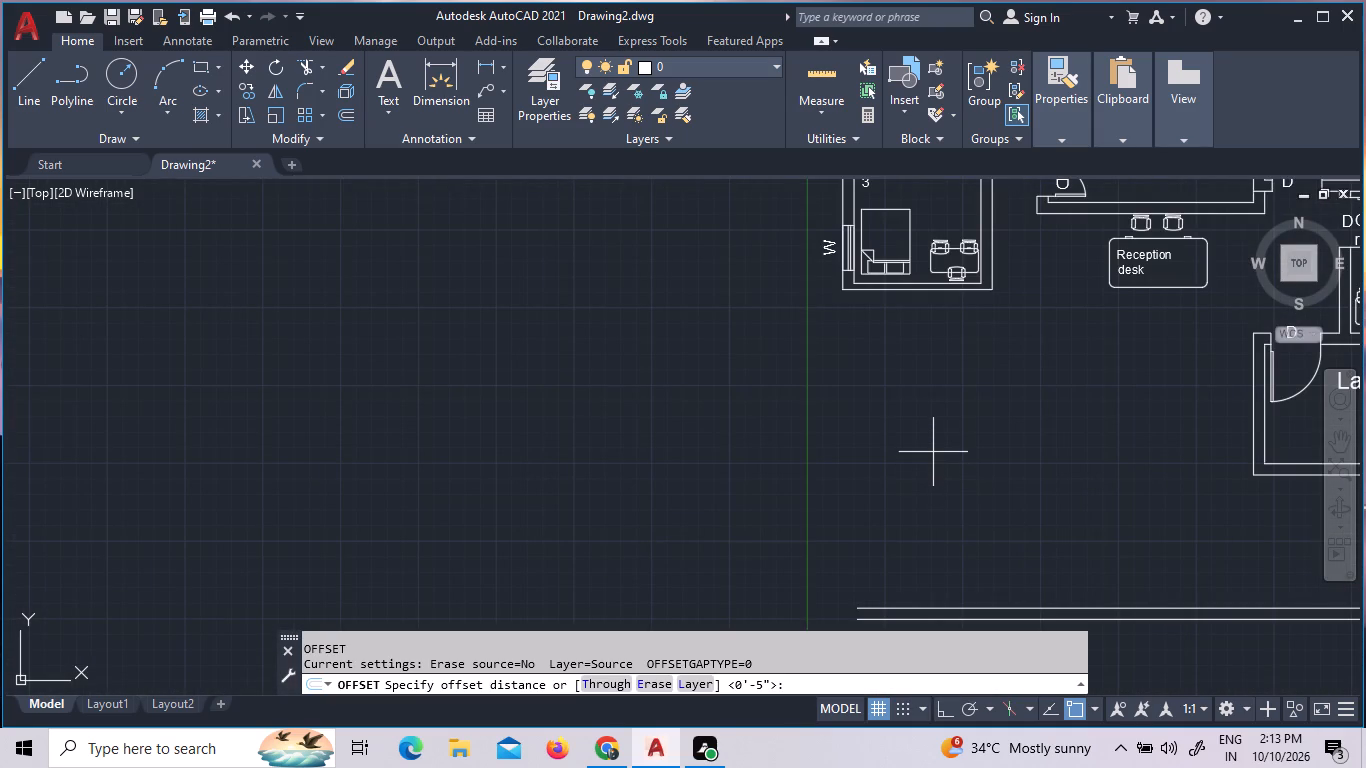
type("10'")
key("Return")
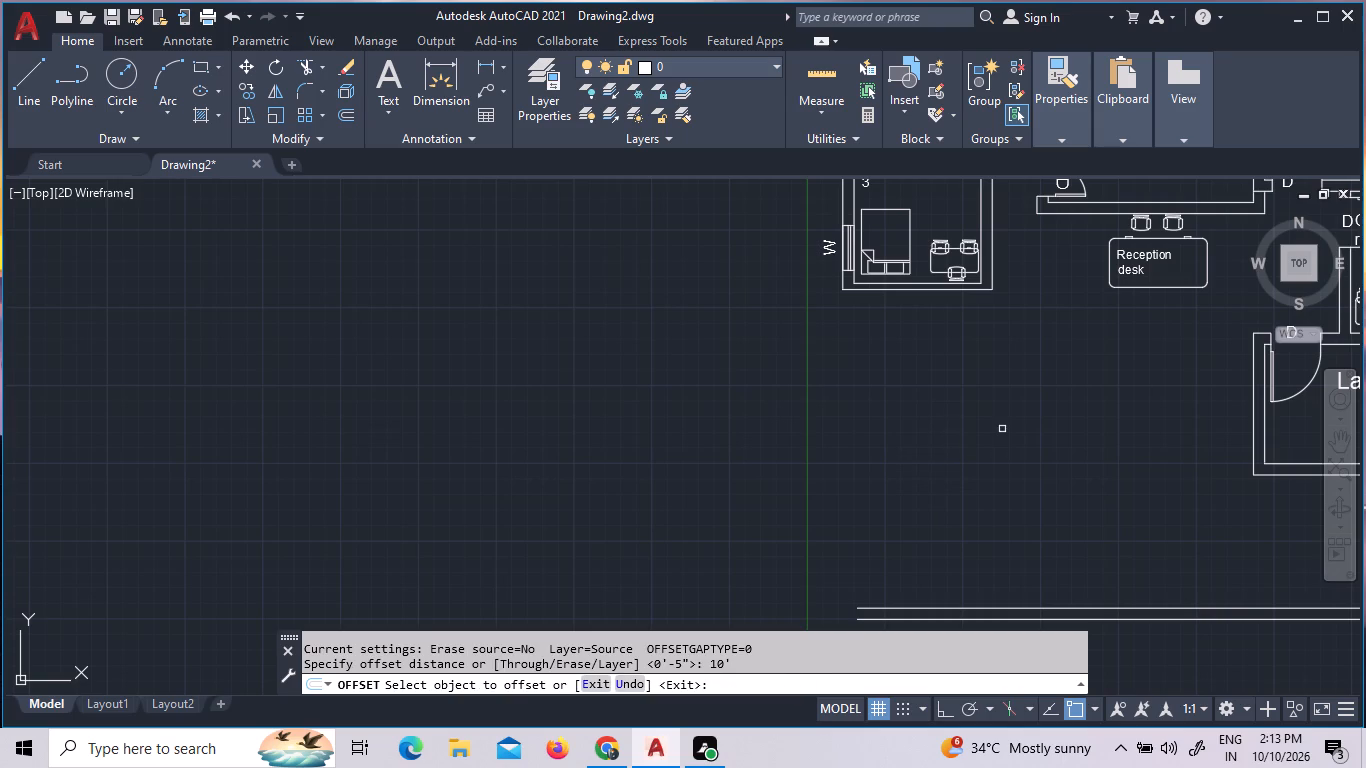
left_click(890, 287)
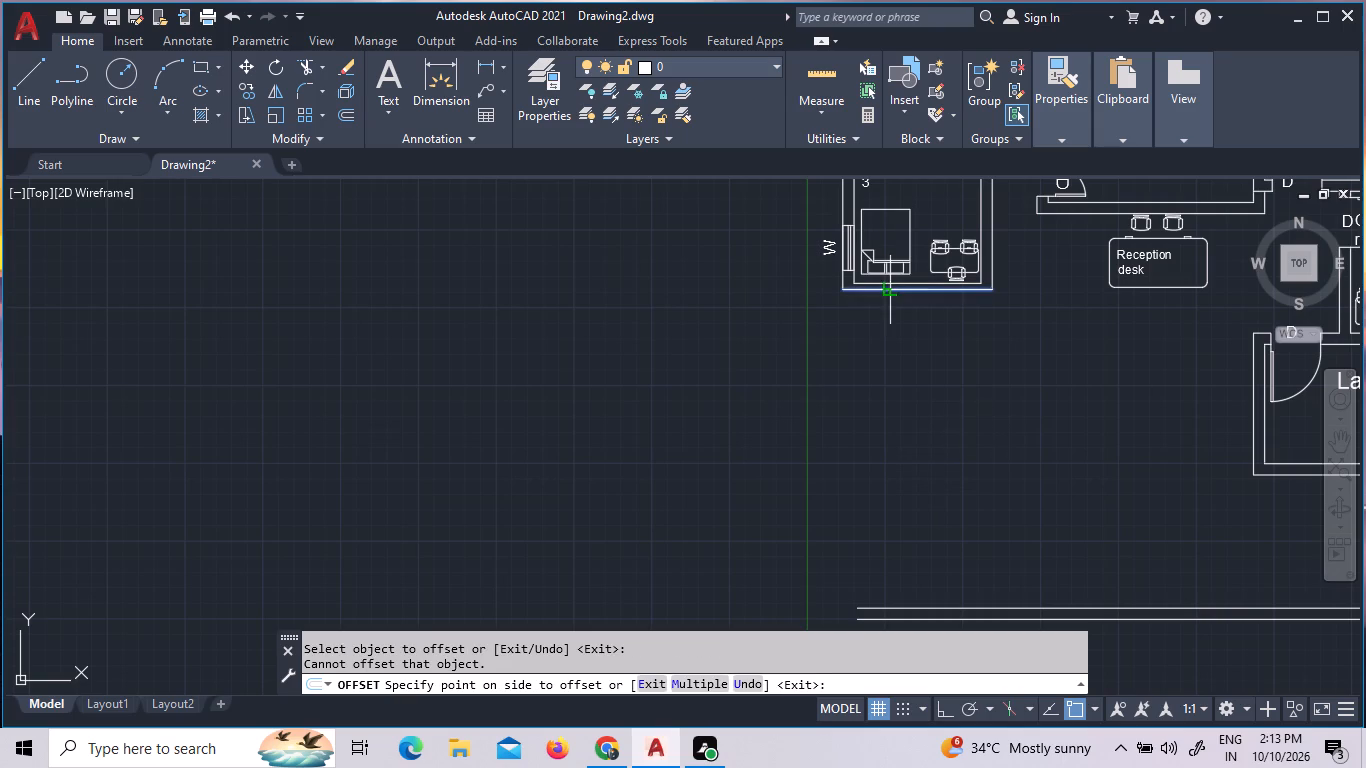
left_click(892, 470)
key("Escape")
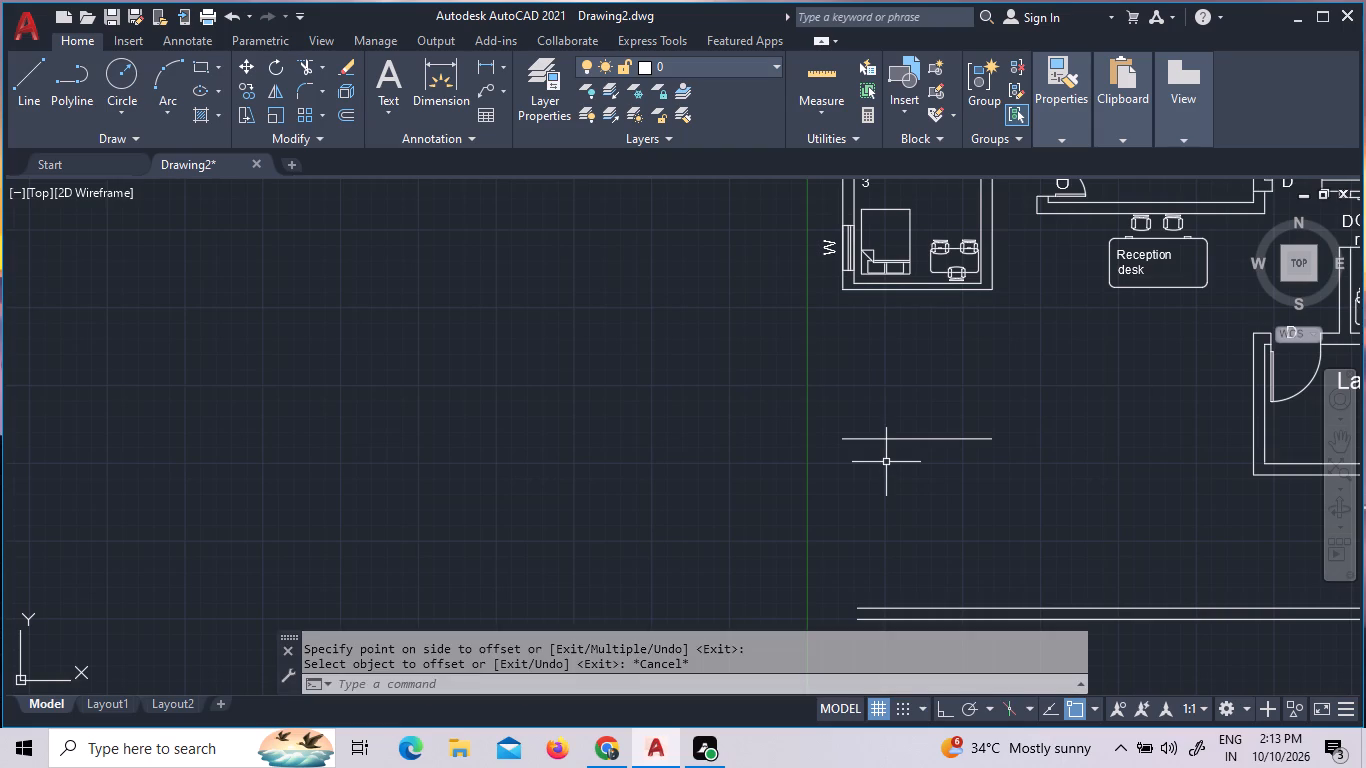
Offset the new line below Consultation Room 3 by 9" to the south to give the wall its thickness.
key("o")
key("Return")
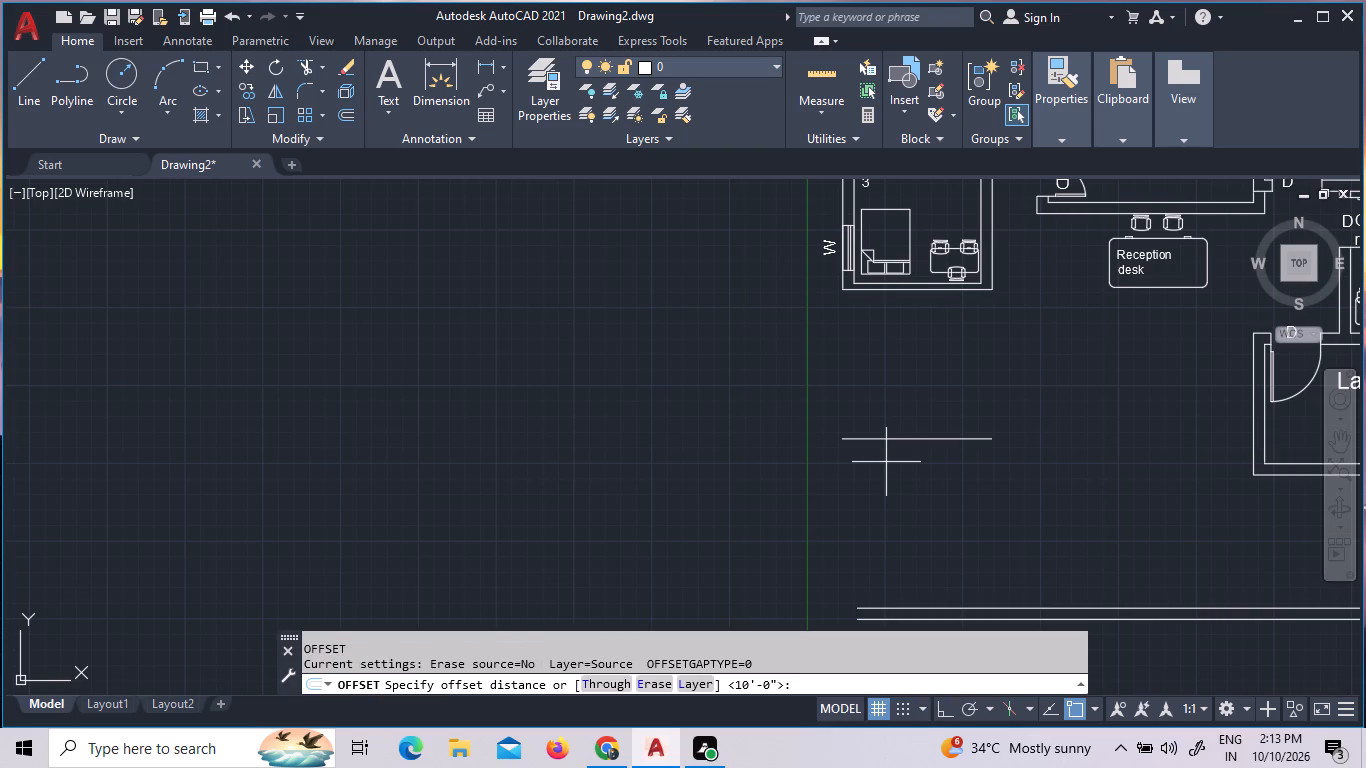
key("9")
key("shift+quotedbl")
scroll(889, 498, "down", 2)
scroll(889, 499, "up", 2)
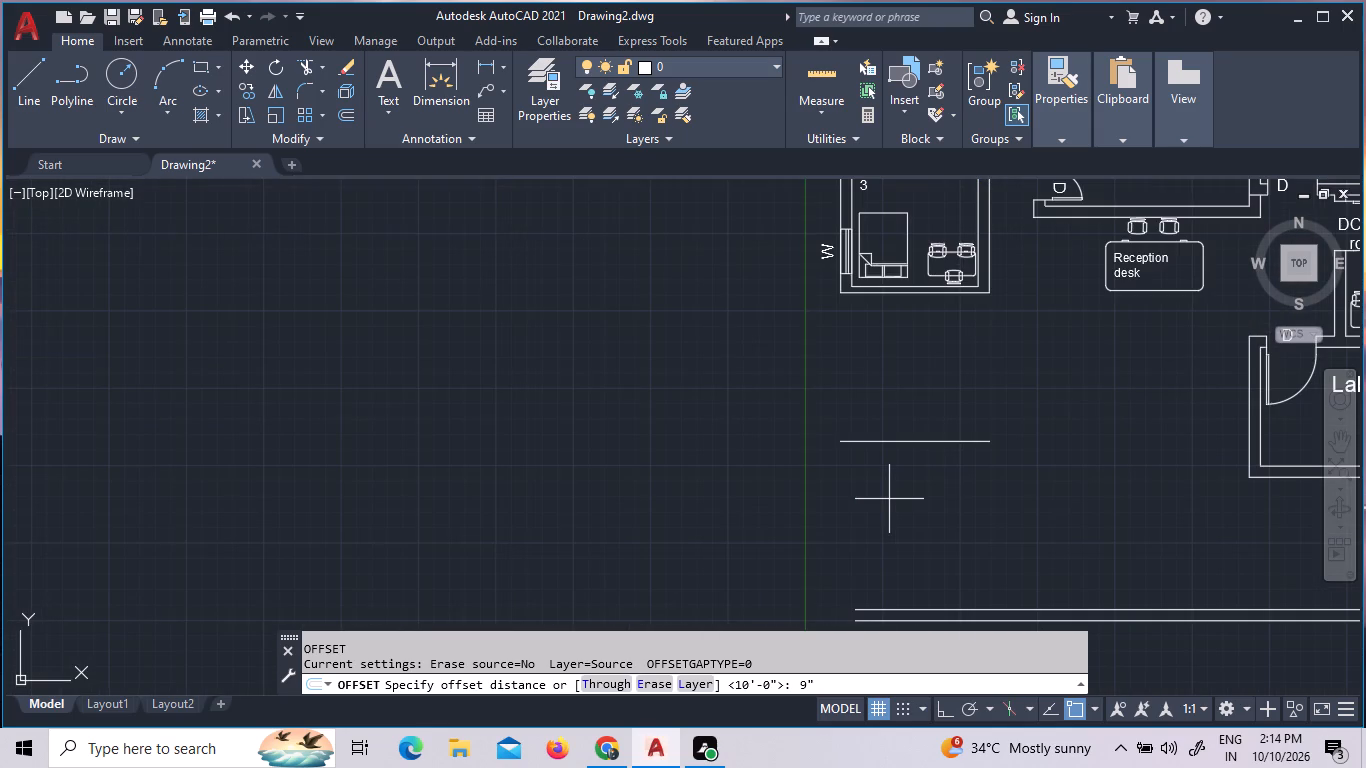
key("Return")
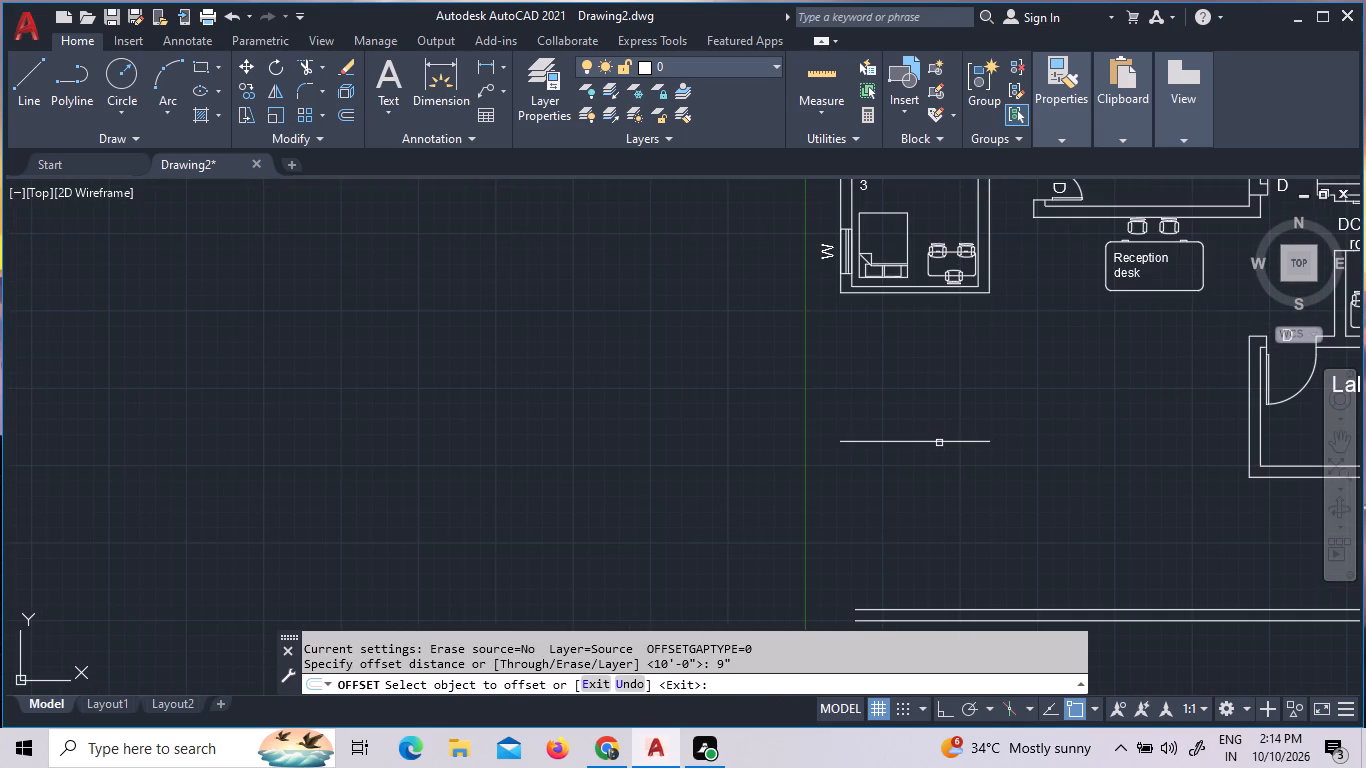
left_click(939, 443)
left_click(936, 468)
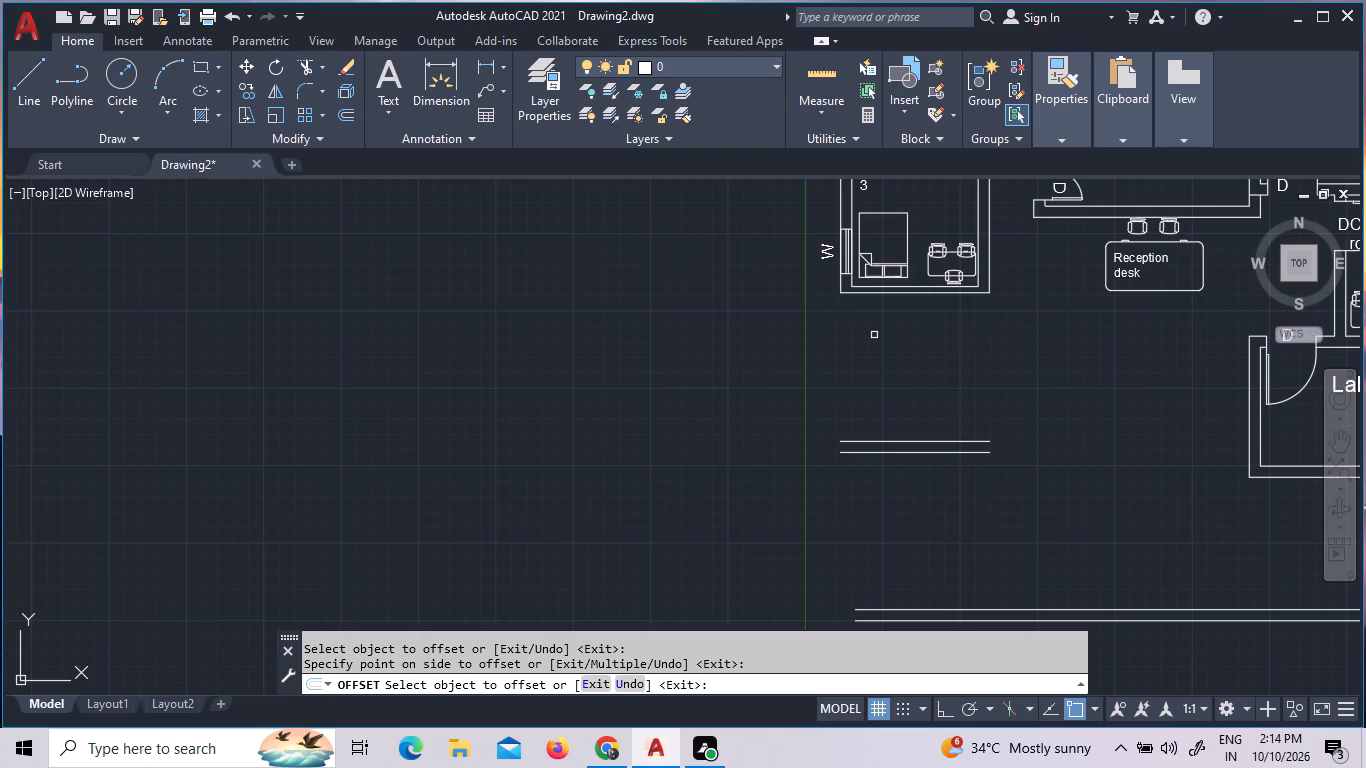
key("Escape")
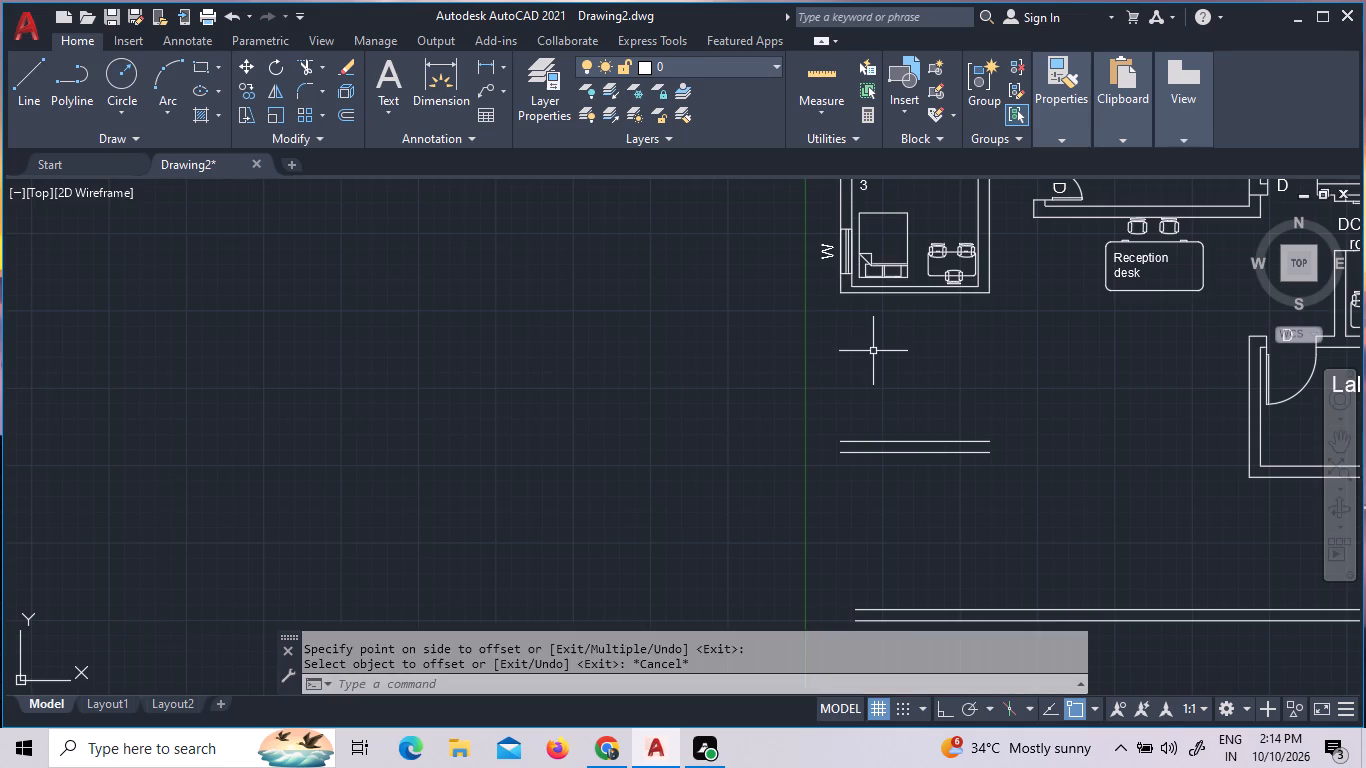
Offset the lower line of the new wall pair below Consultation Room 3 by 14'6" to the south.
key("o")
key("Return")
type("14")
key("apostrophe")
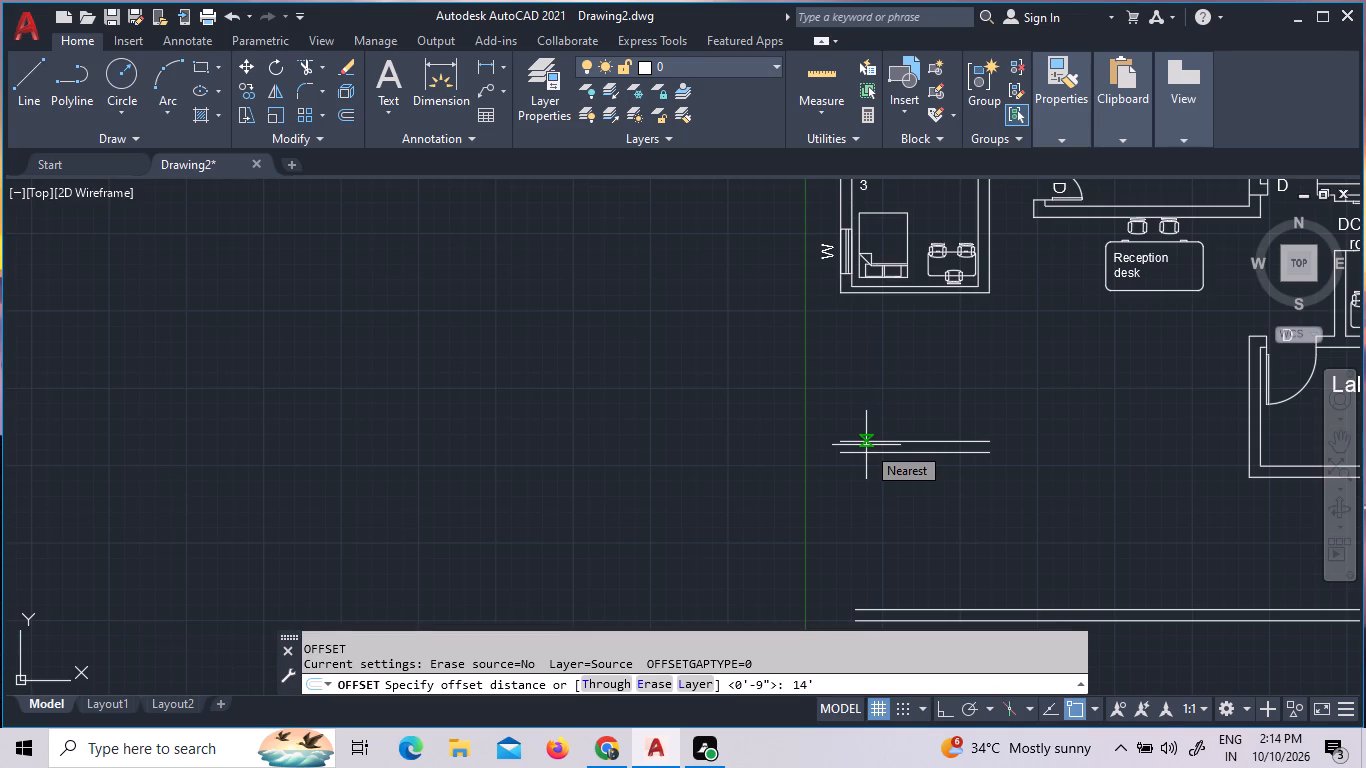
type("6\"")
key("Return")
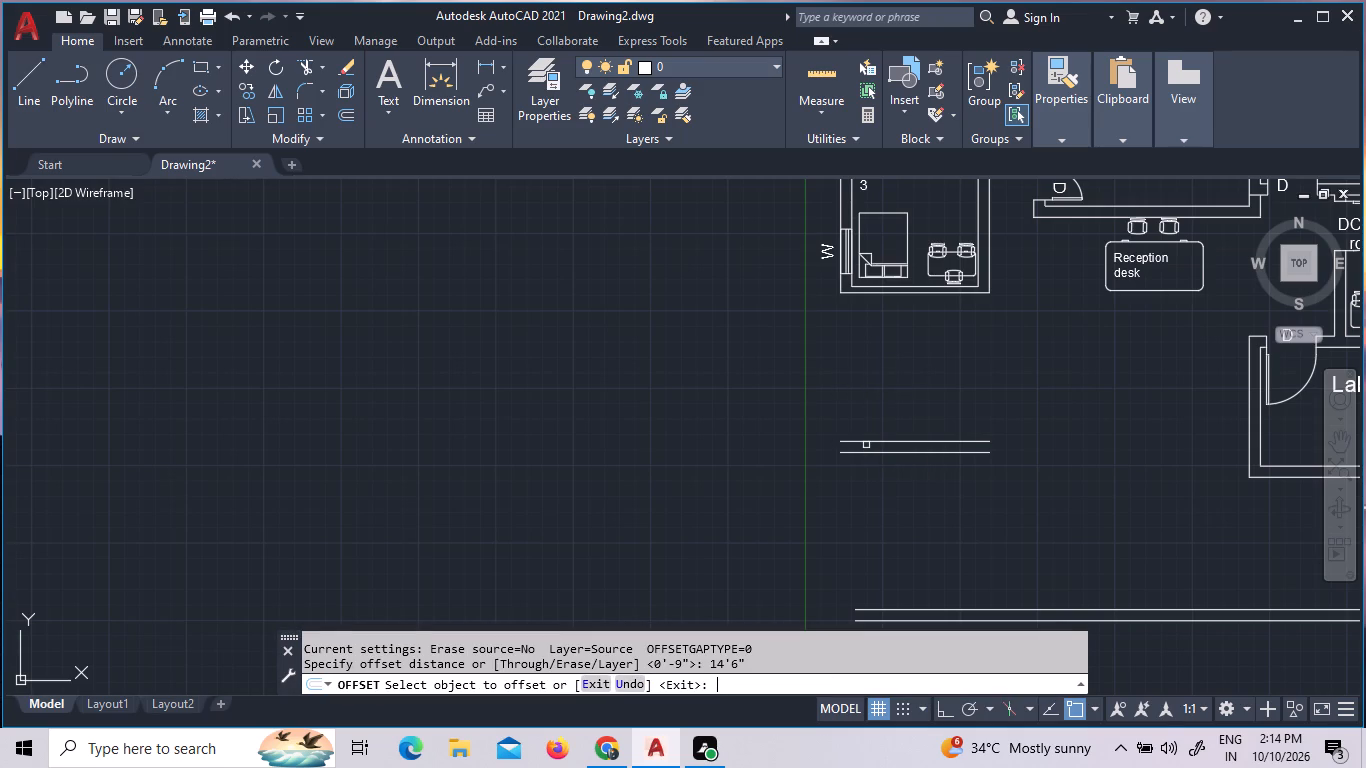
left_click(892, 452)
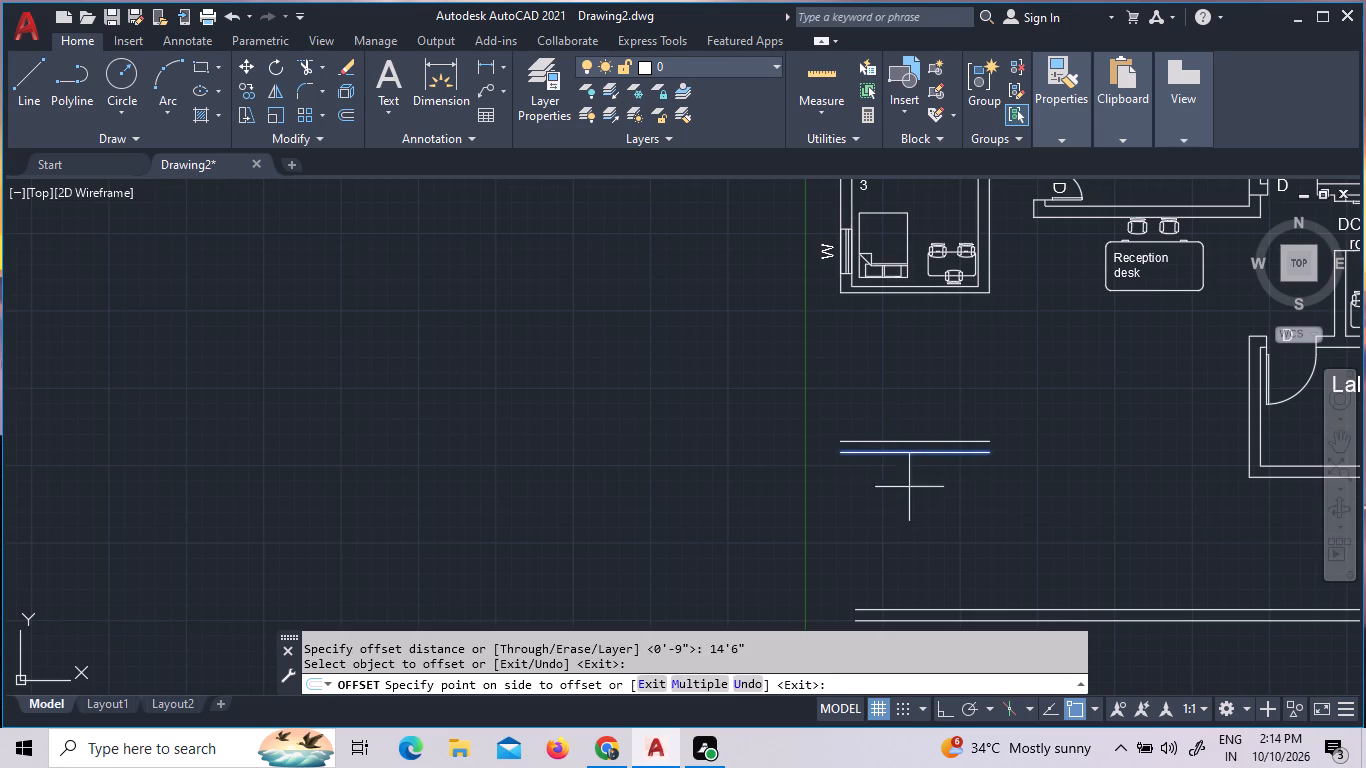
scroll(899, 584, "down", 1)
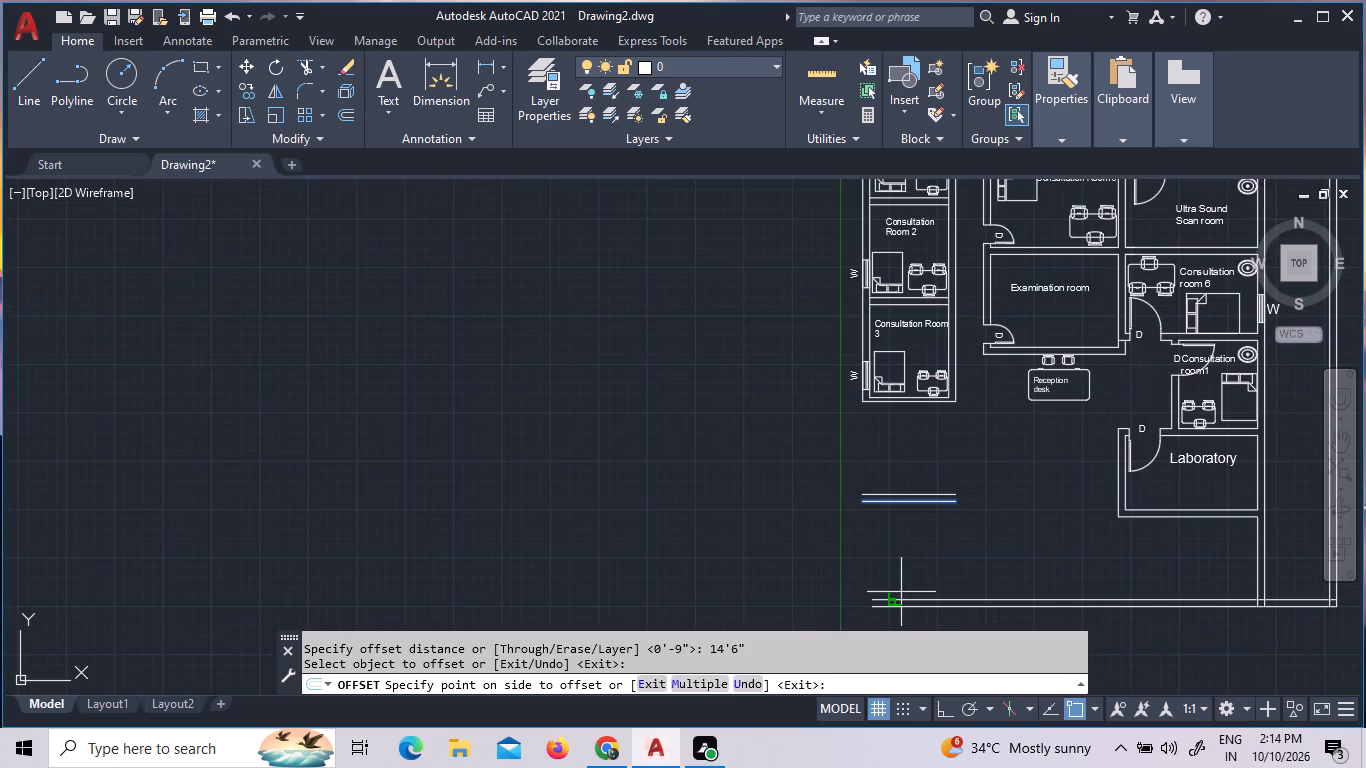
scroll(916, 625, "down", 1)
scroll(914, 625, "up", 2)
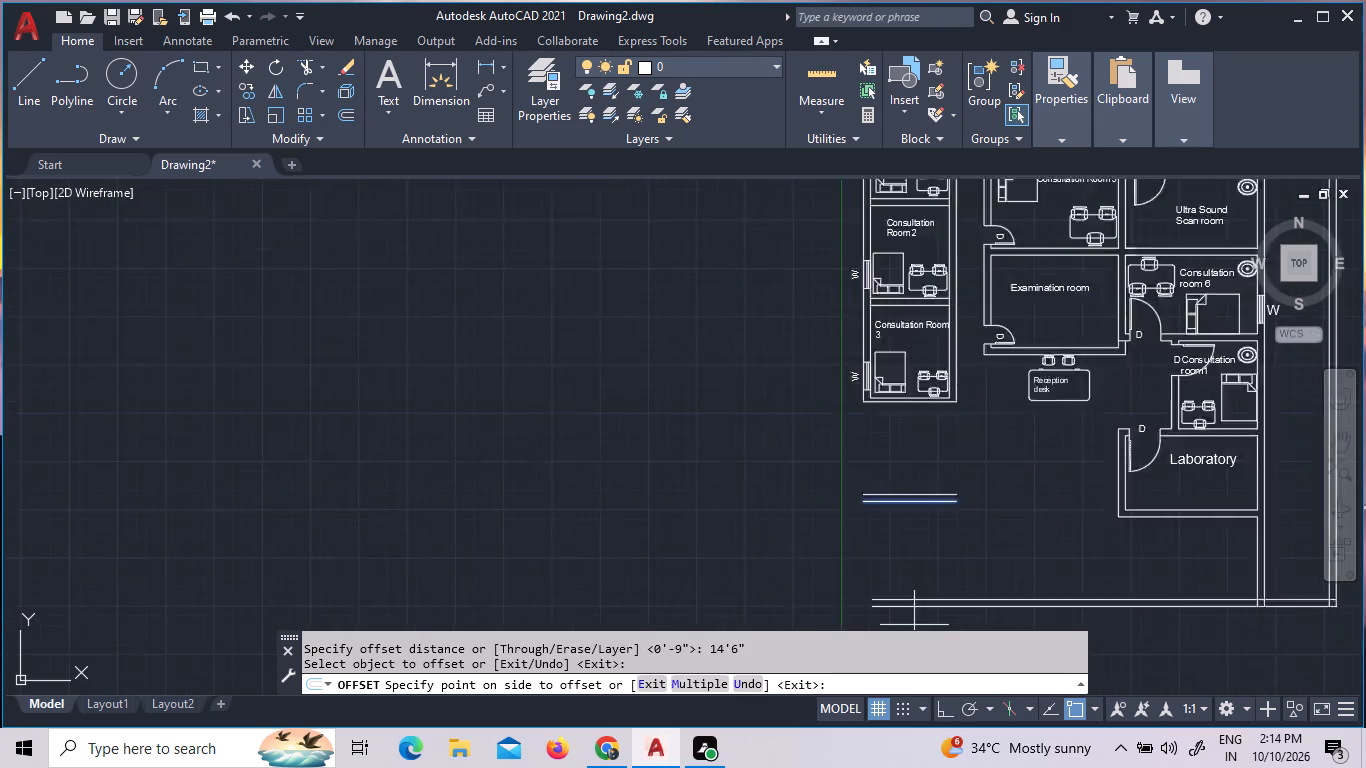
scroll(914, 625, "up", 2)
scroll(876, 515, "down", 3)
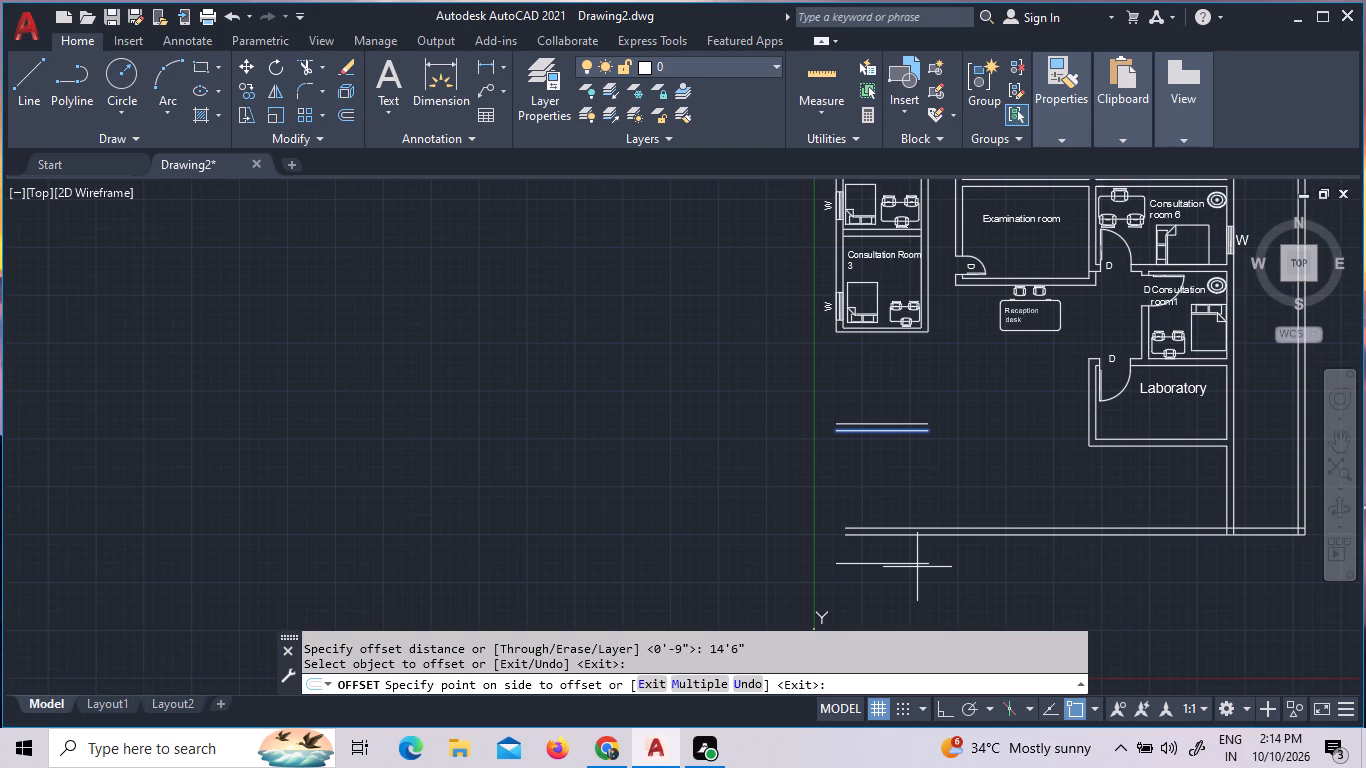
left_click(917, 568)
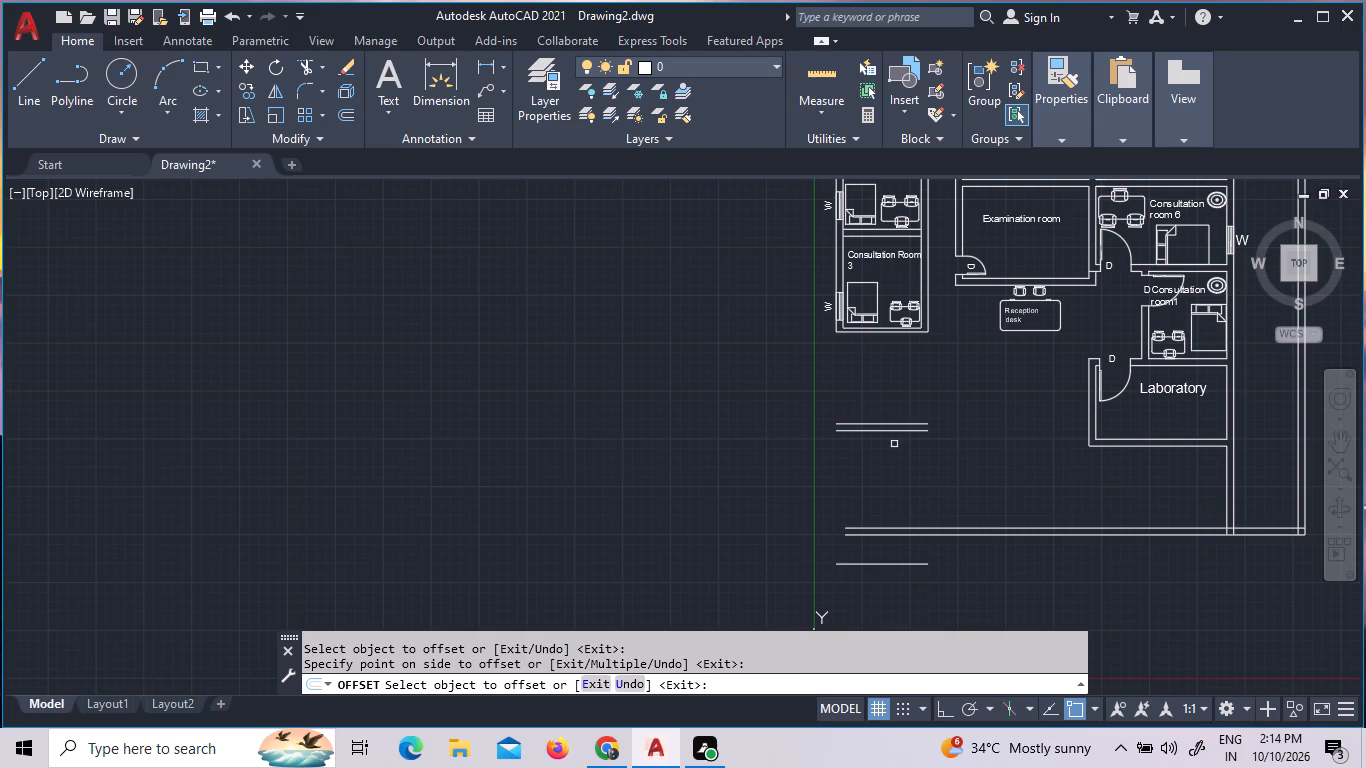
key("Escape")
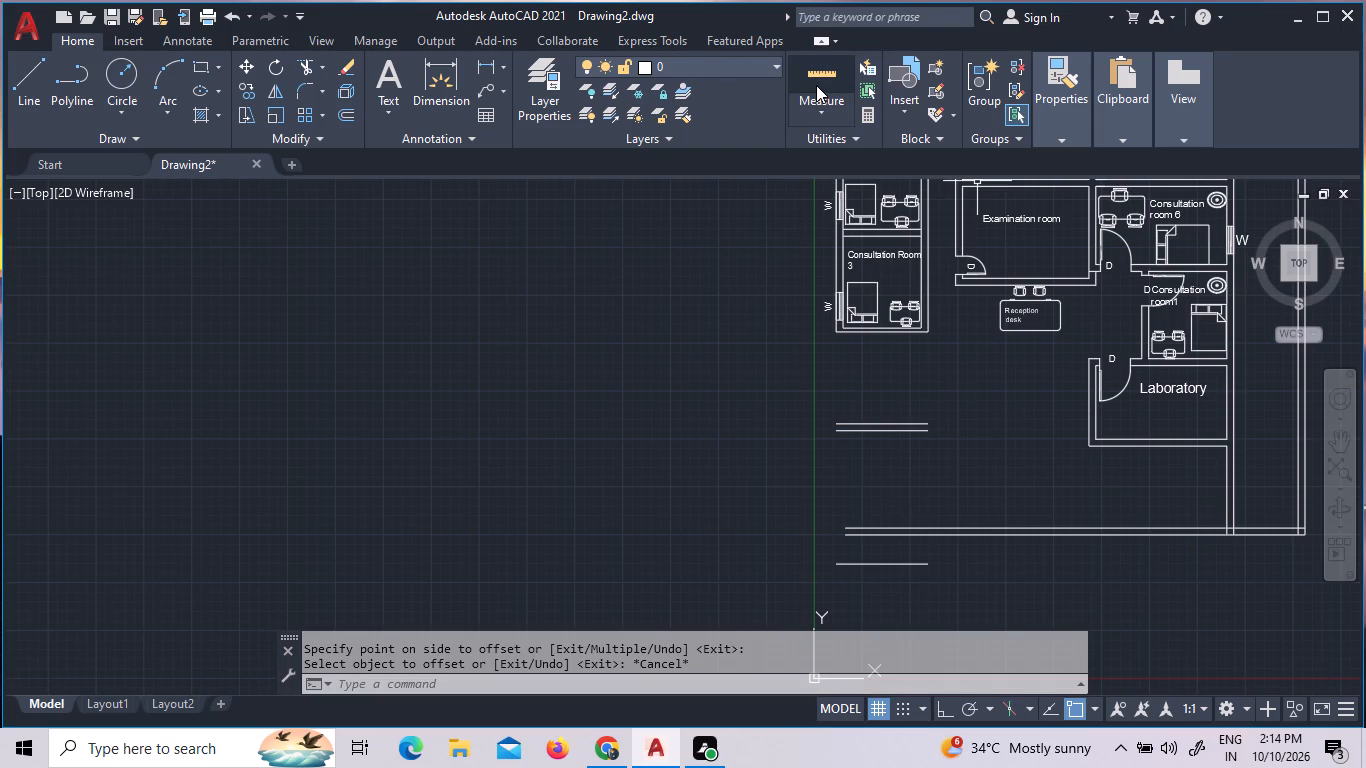
Quick-measure the distance between the new wall pair and the southernmost offset line.
left_click(816, 85)
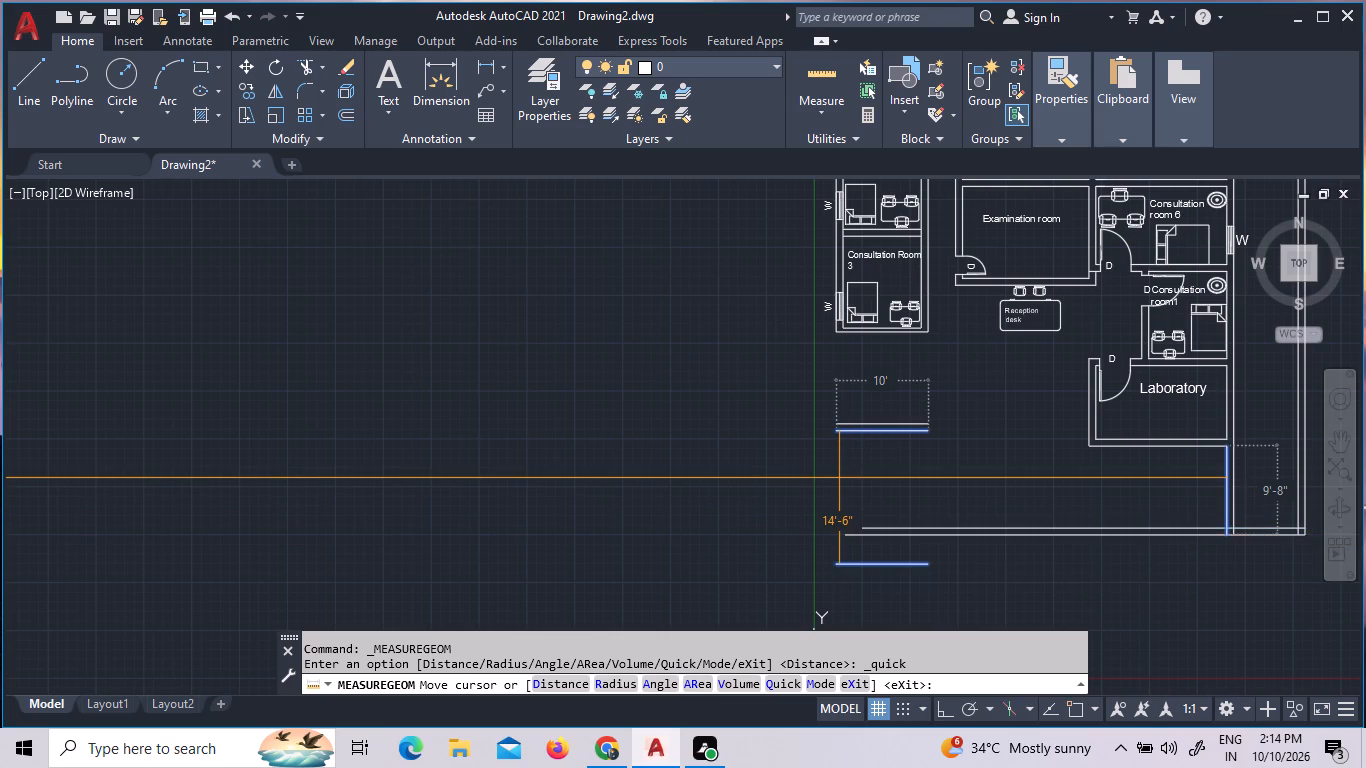
key("Escape")
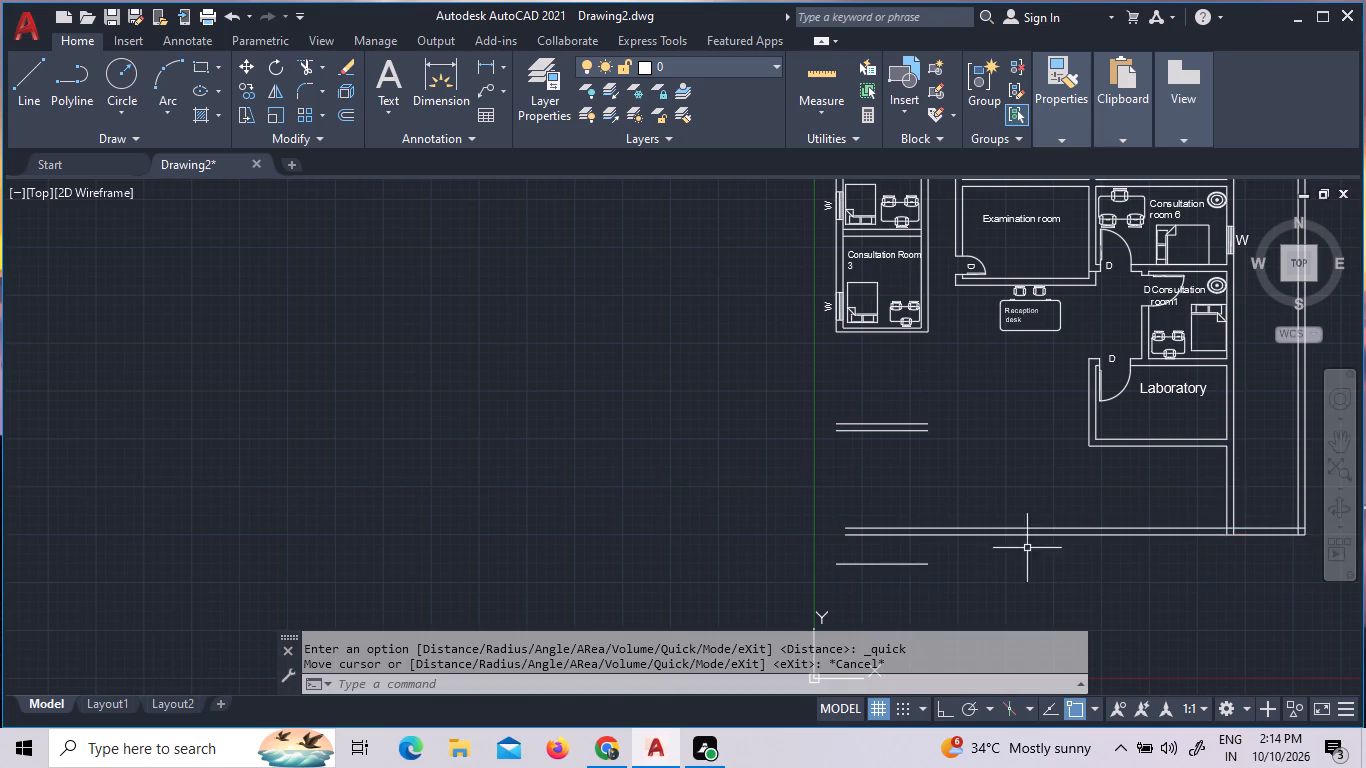
Delete the two long horizontal boundary wall lines along the plan's south side.
left_click(1058, 574)
left_click(1025, 525)
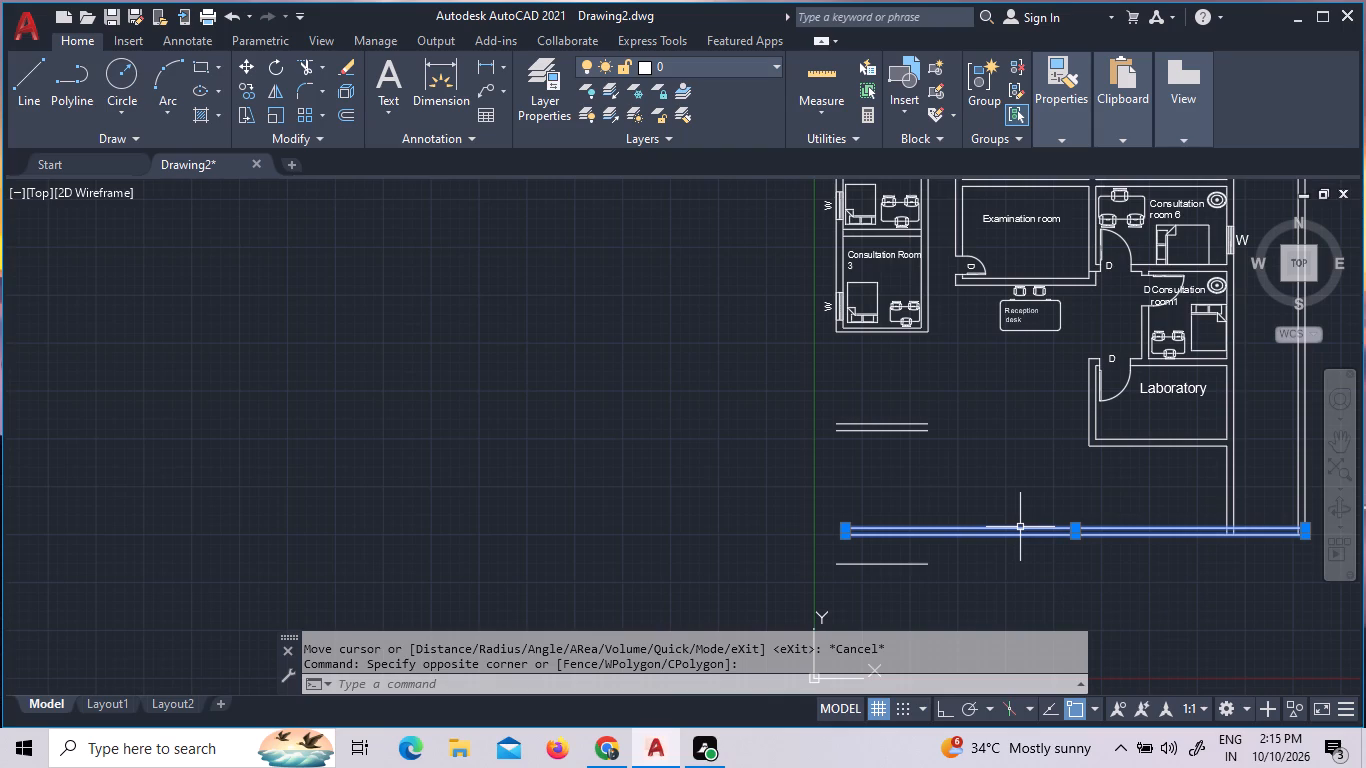
key("Delete")
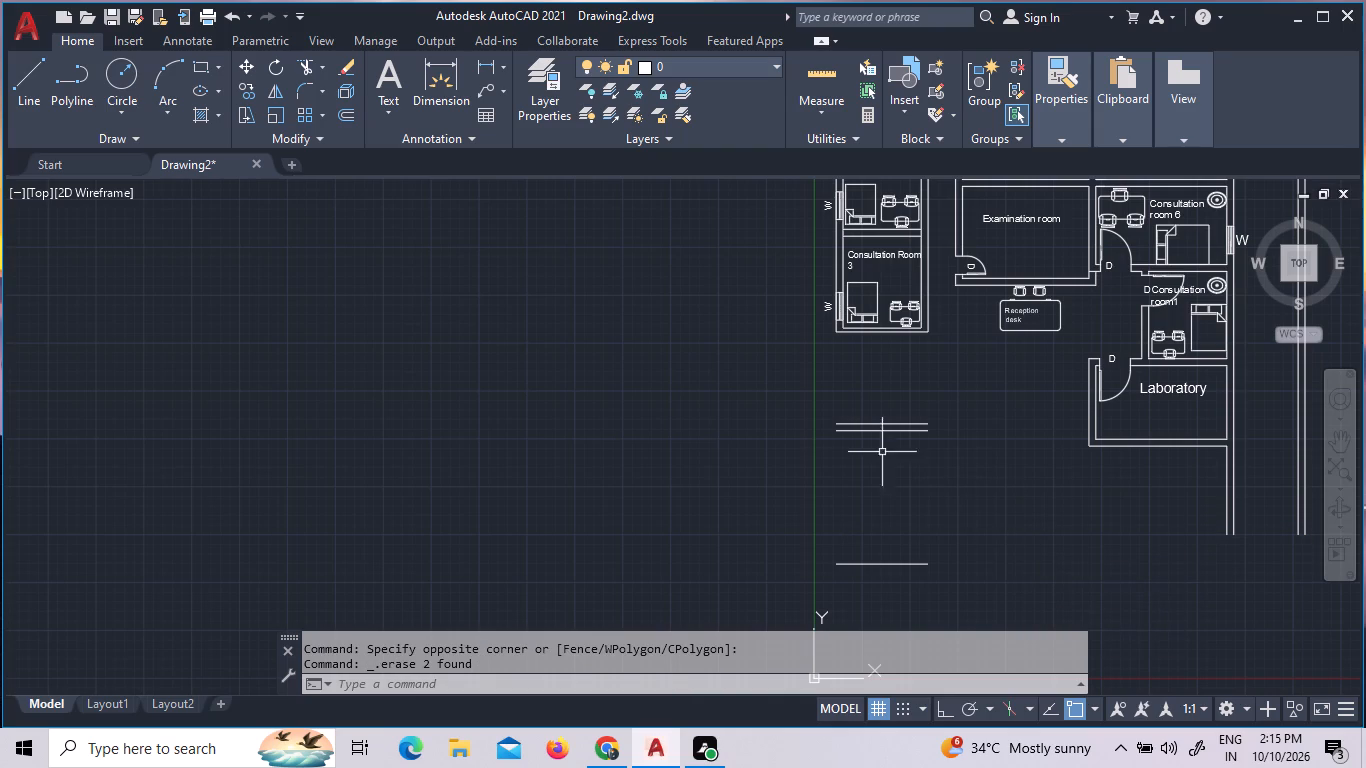
Offset the southernmost line below Consultation Room 3 by 9" to the south.
key("o")
key("Return")
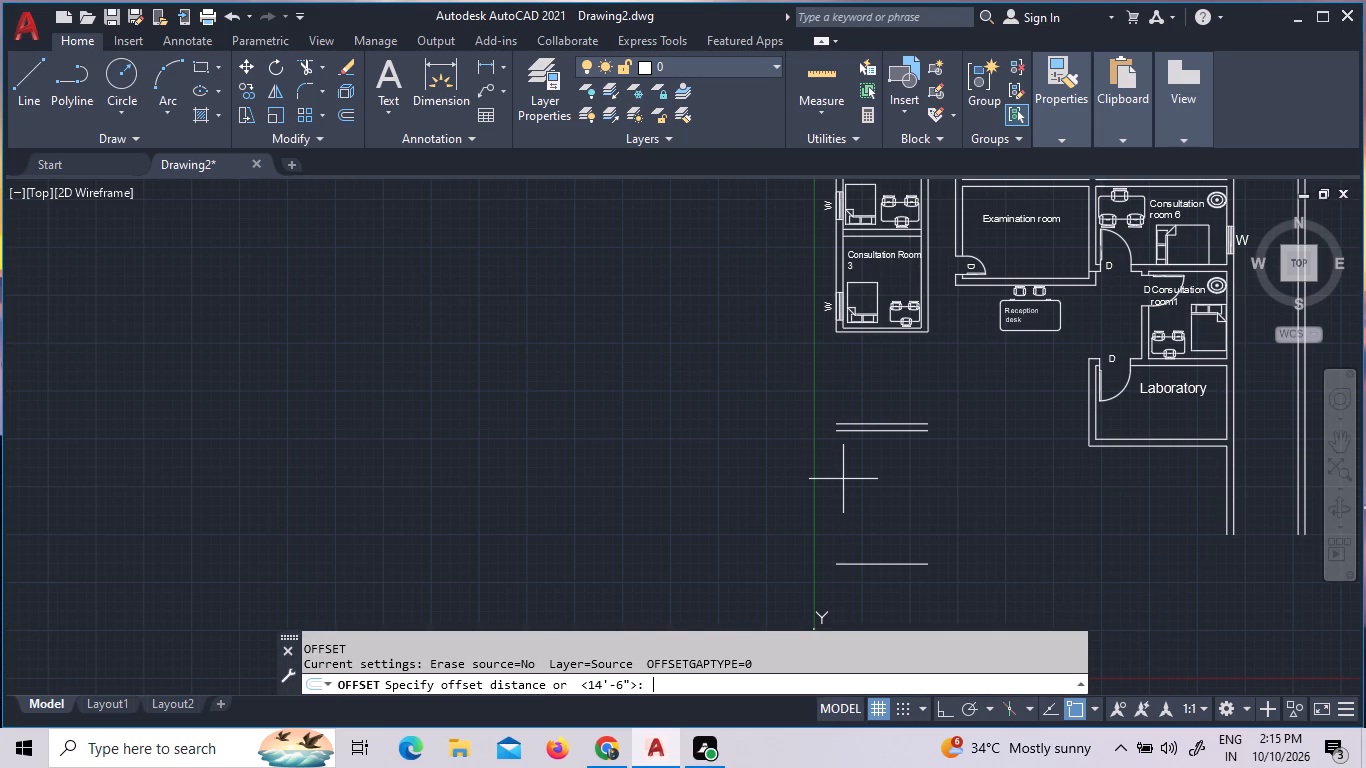
type("9\"")
key("Return")
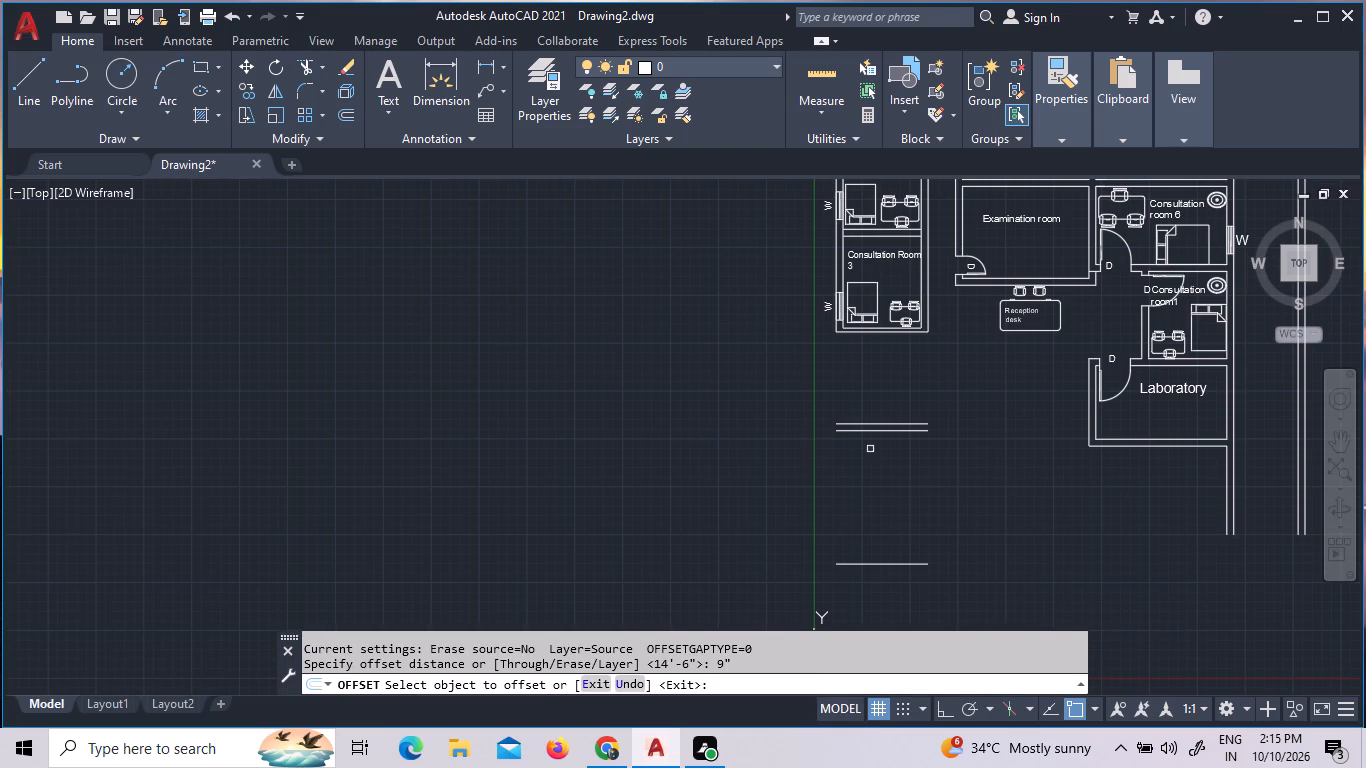
left_click(914, 563)
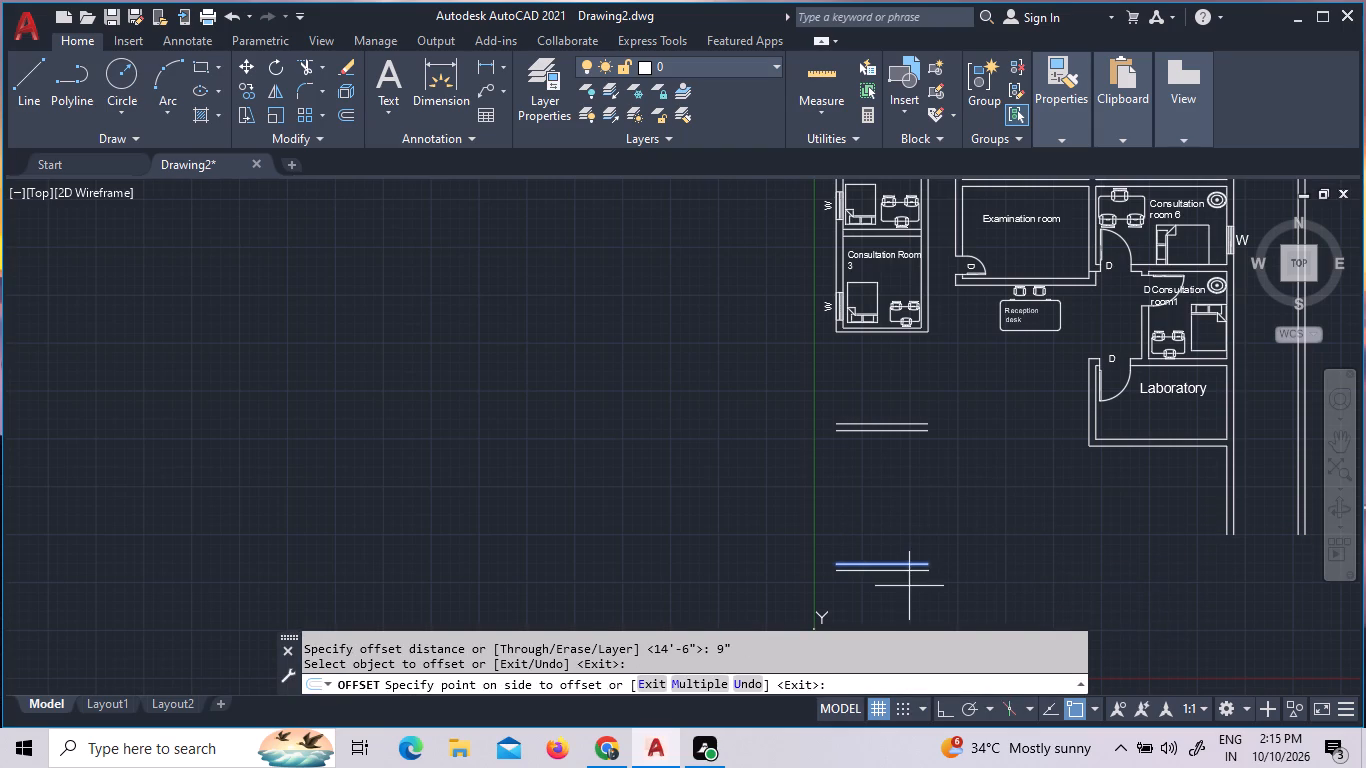
left_click(909, 586)
scroll(847, 323, "up", 5)
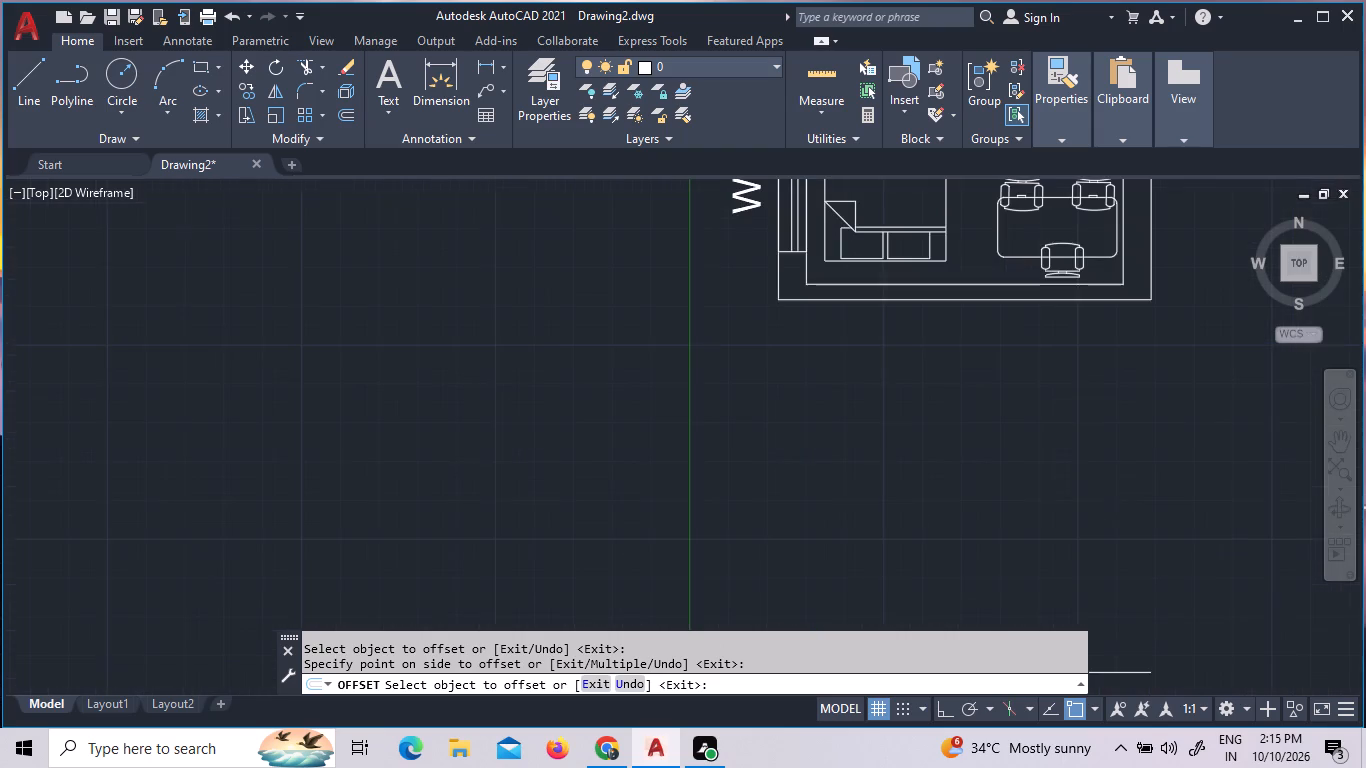
key("Escape")
key("Escape")
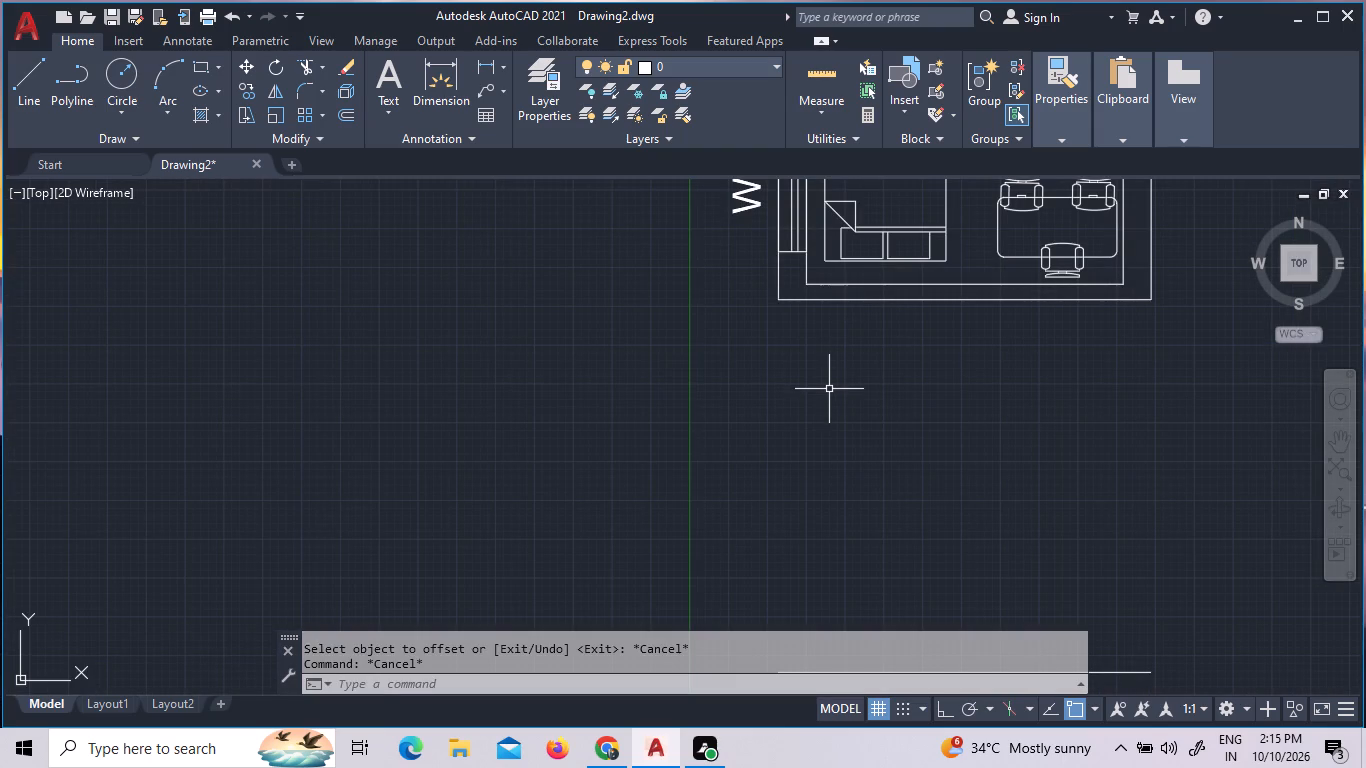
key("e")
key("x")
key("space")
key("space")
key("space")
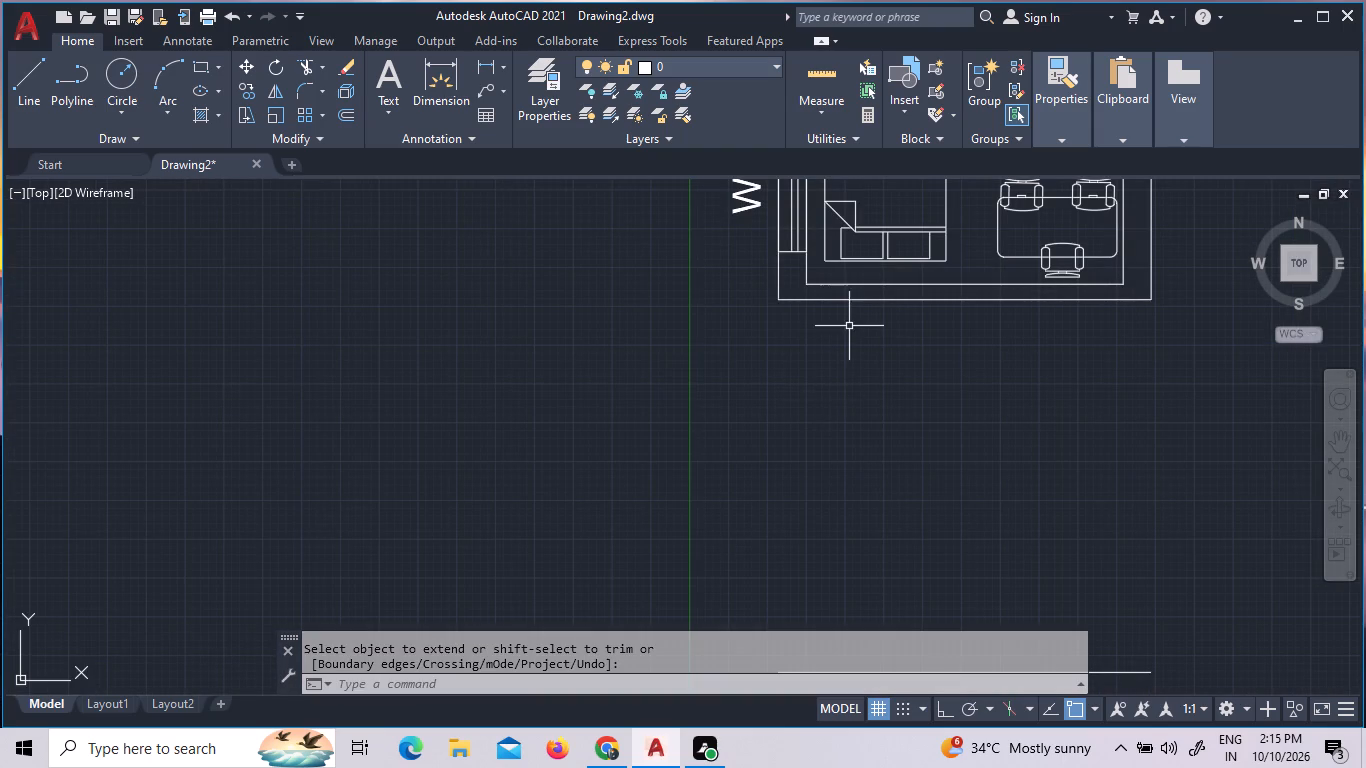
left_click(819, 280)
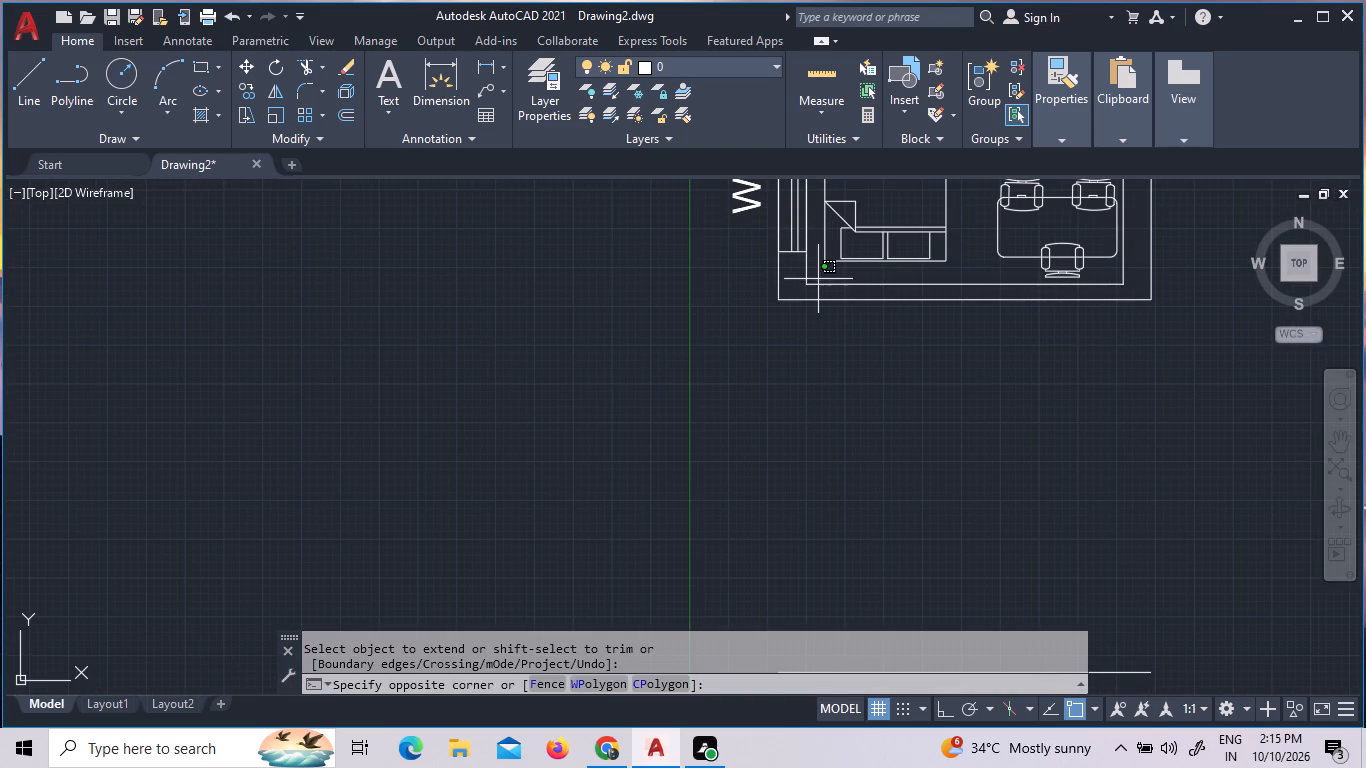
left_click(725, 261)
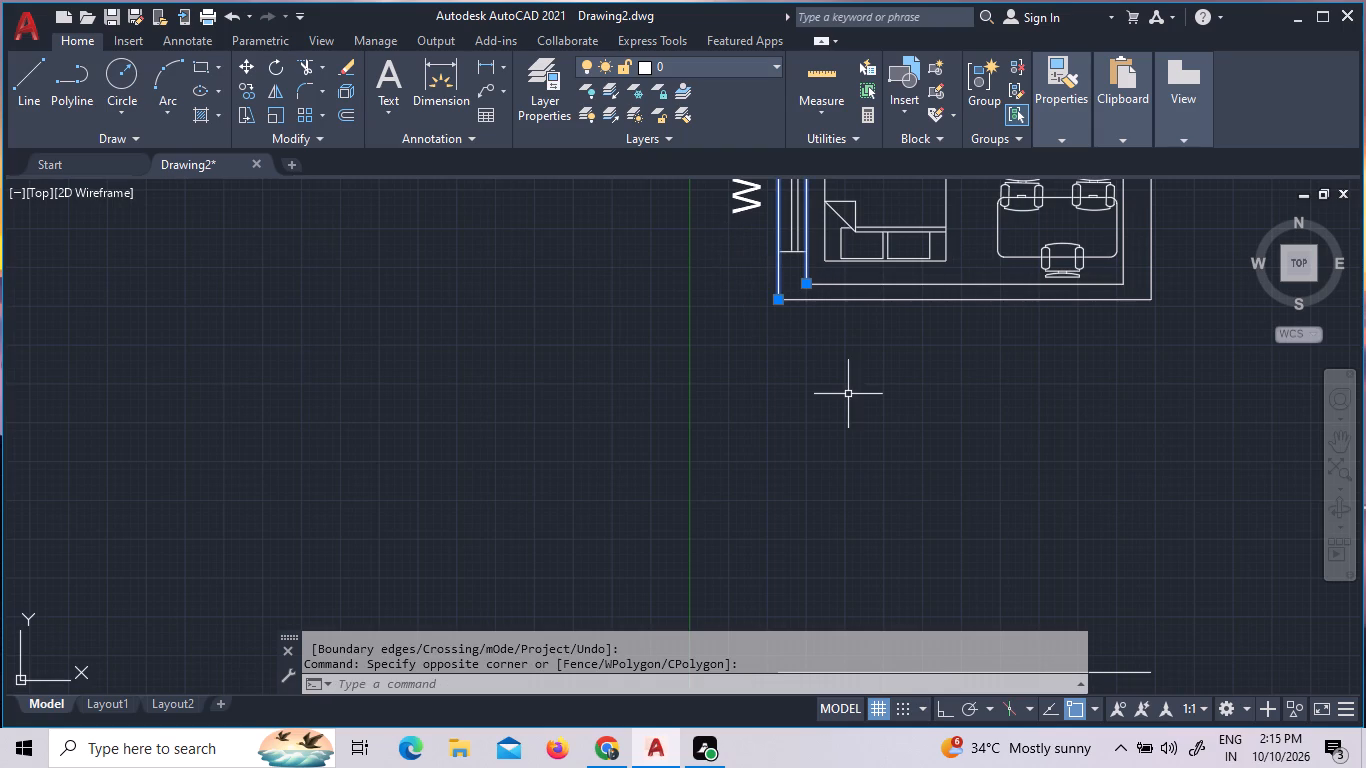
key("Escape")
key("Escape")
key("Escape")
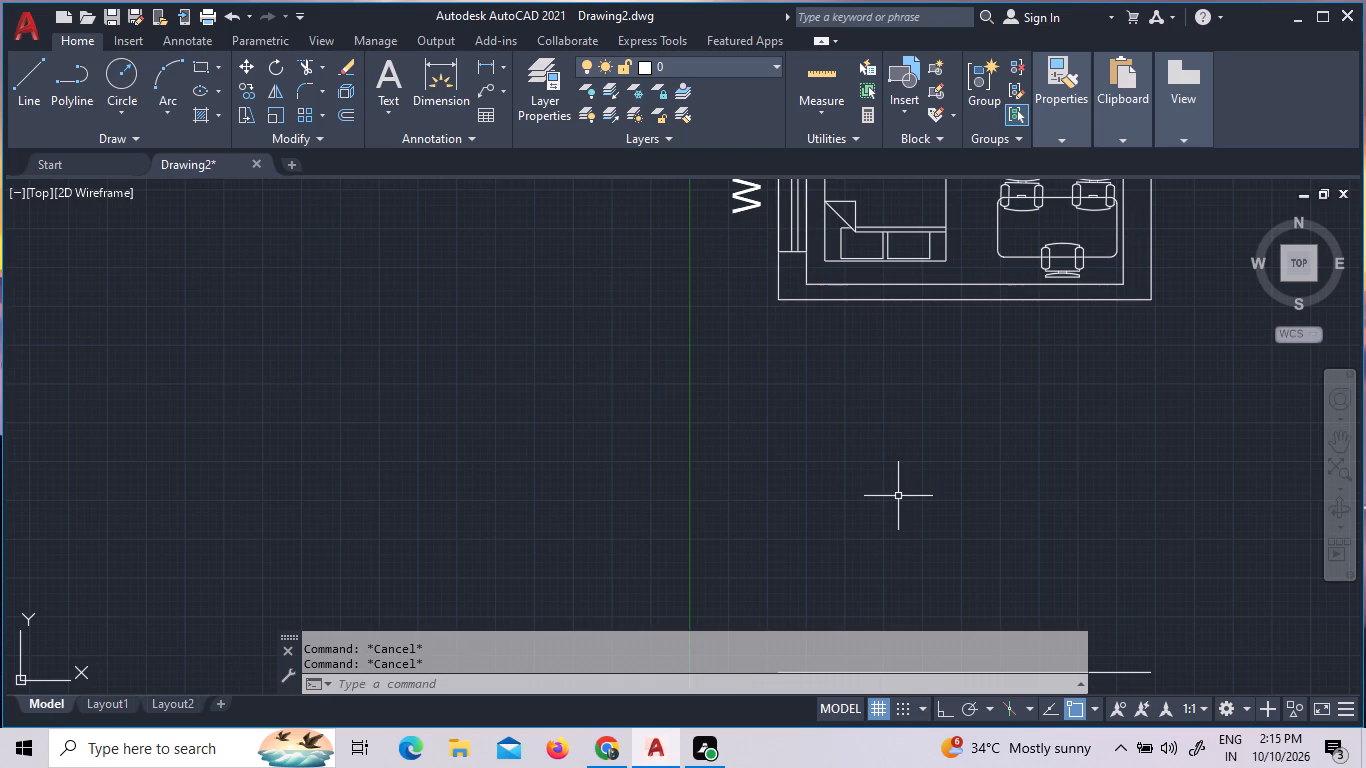
Extend both west wall lines of Consultation Room 3 south to the outer line of the first new wall pair.
type("EX")
key("Return")
key("Return")
scroll(904, 447, "down", 1)
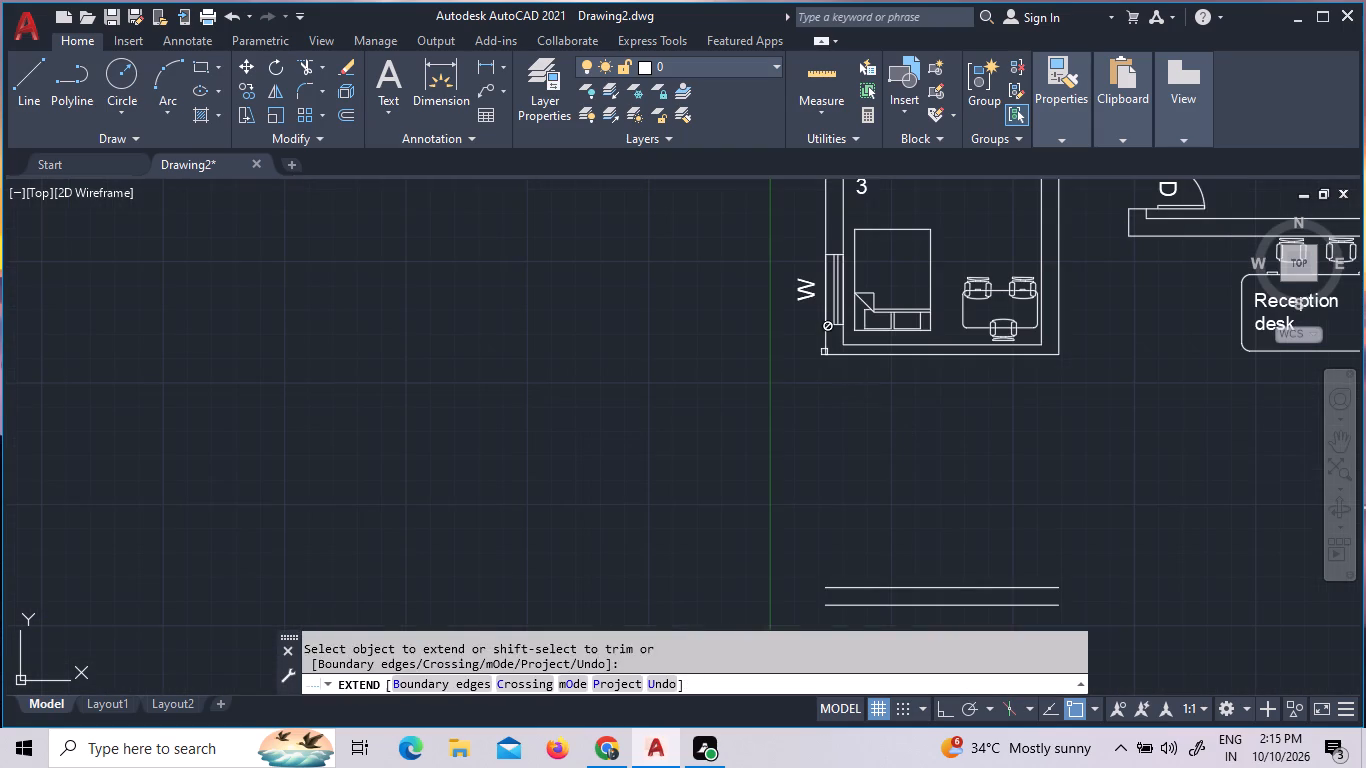
left_click(825, 339)
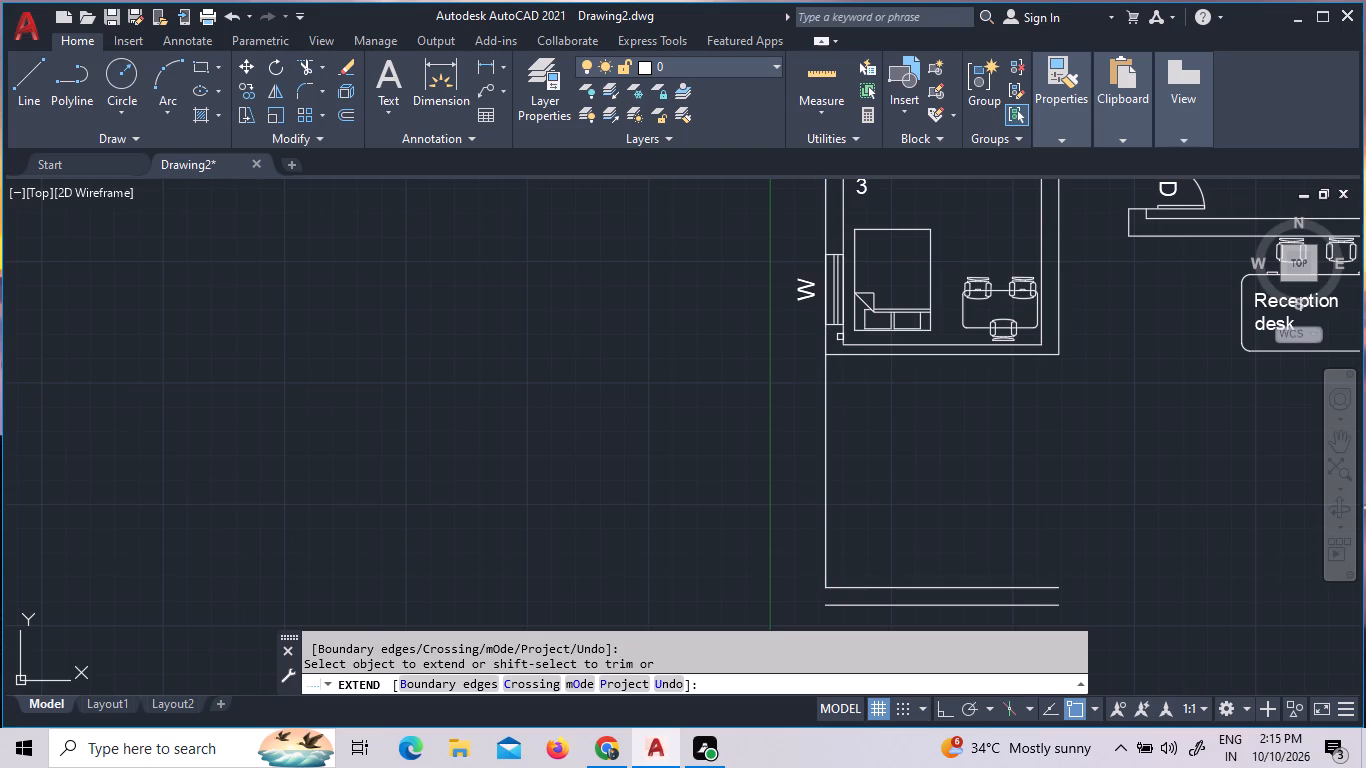
left_click(845, 336)
left_click(844, 348)
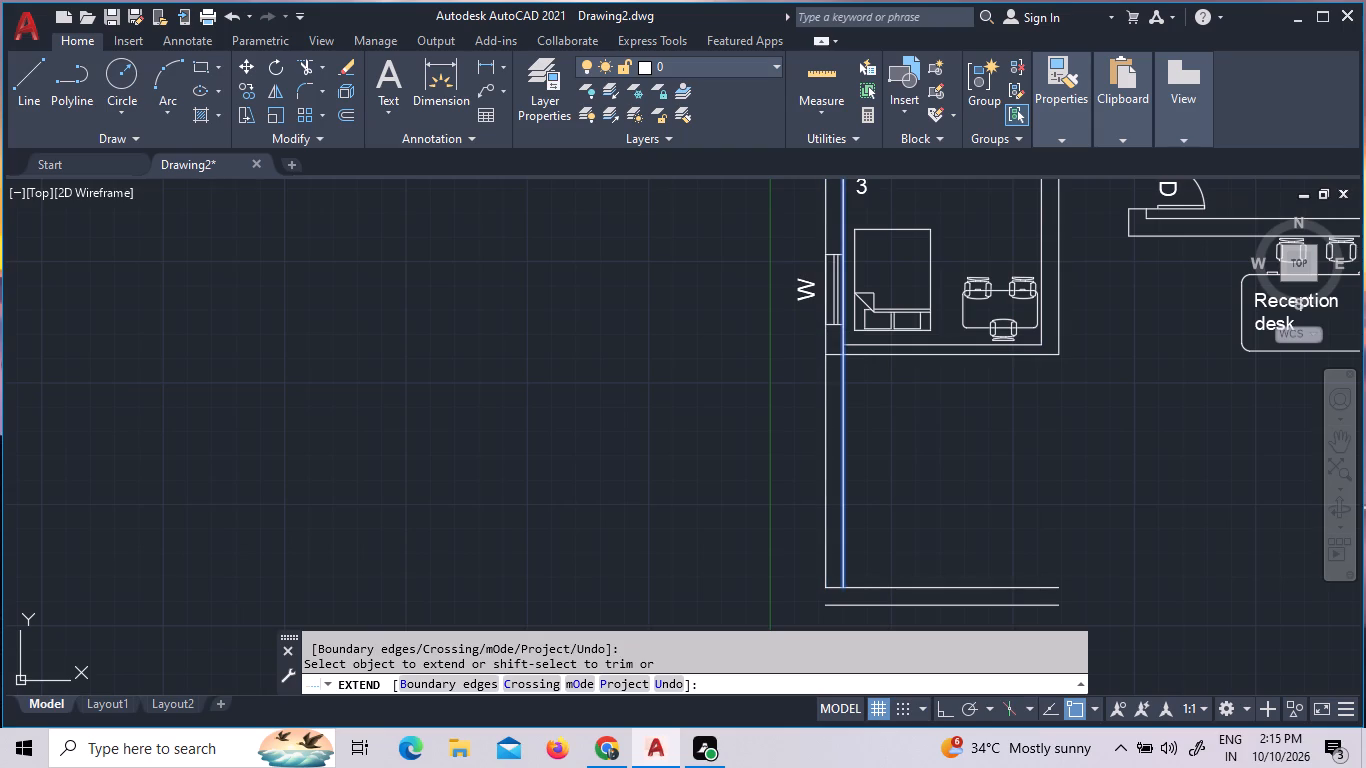
scroll(854, 448, "down", 2)
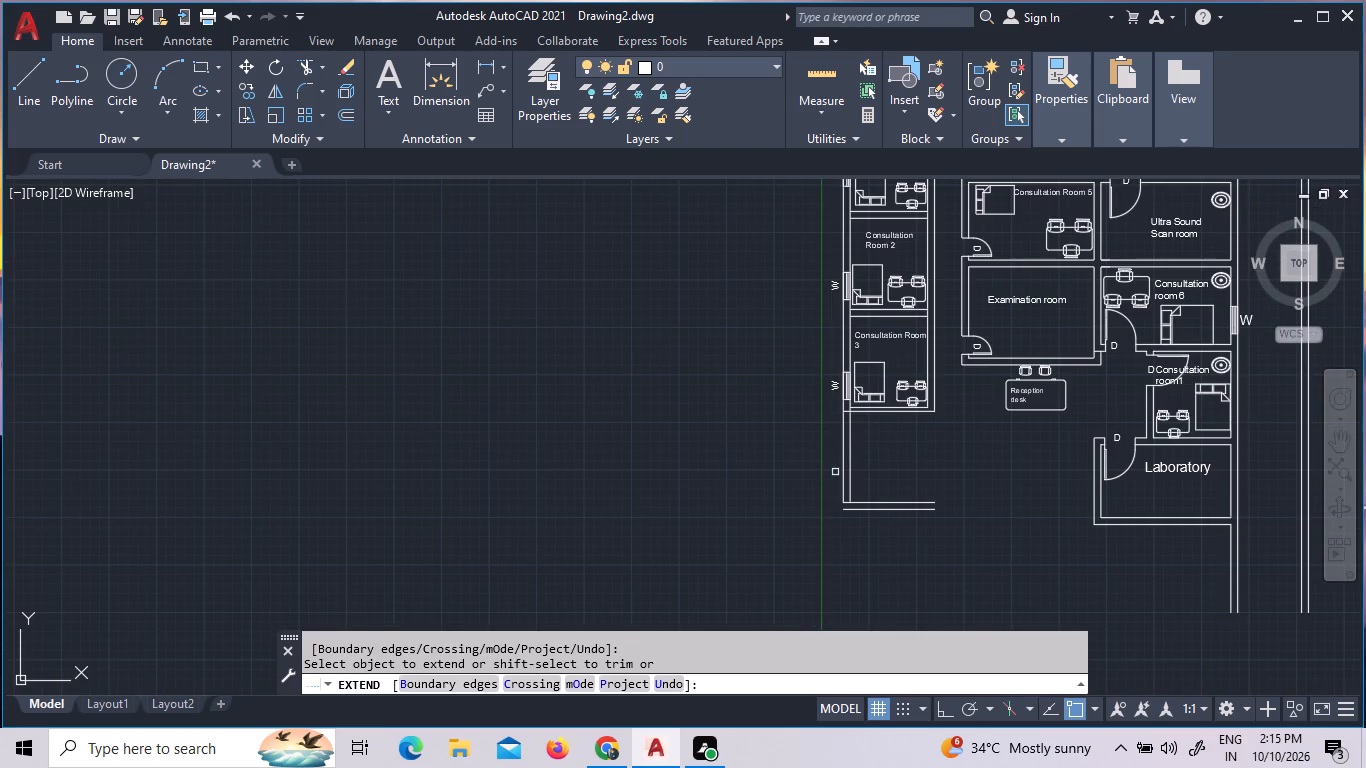
left_click(843, 474)
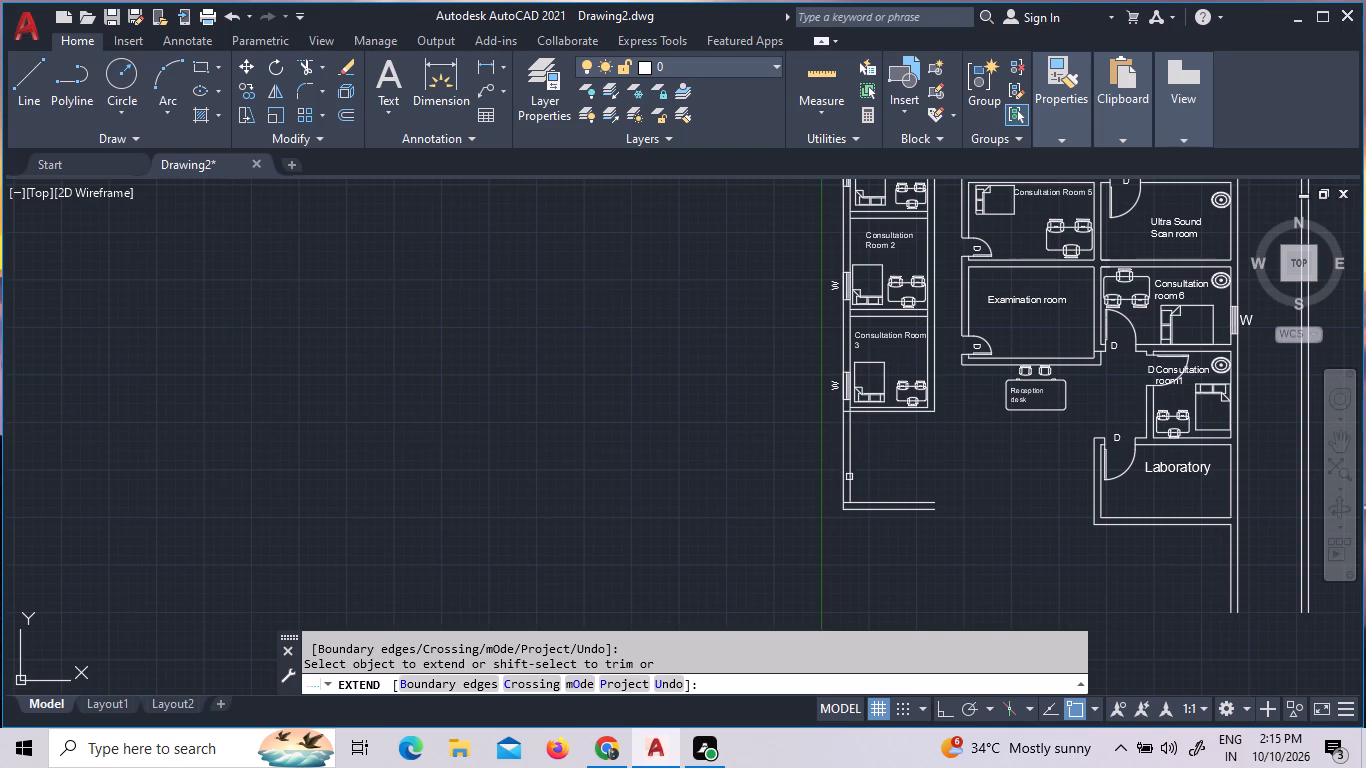
left_click(852, 477)
scroll(879, 476, "down", 2)
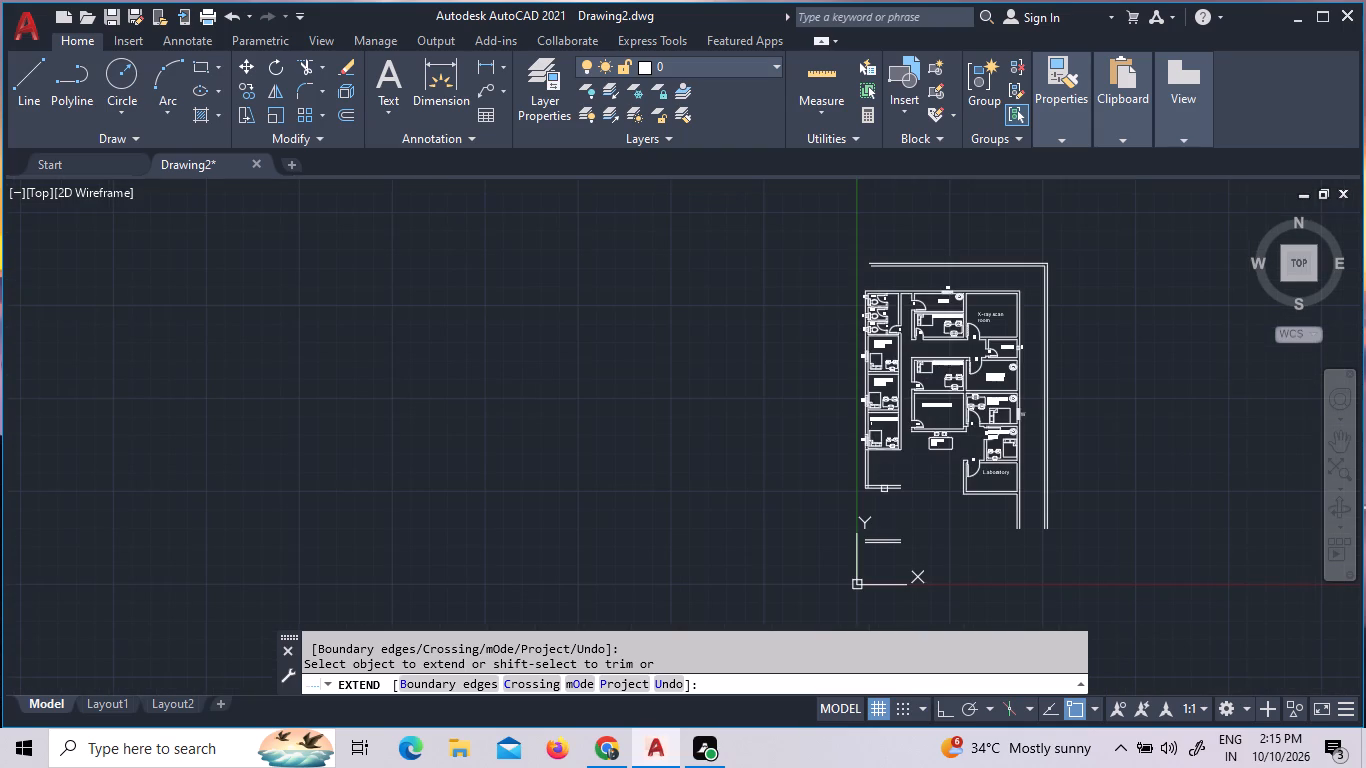
scroll(881, 494, "up", 9)
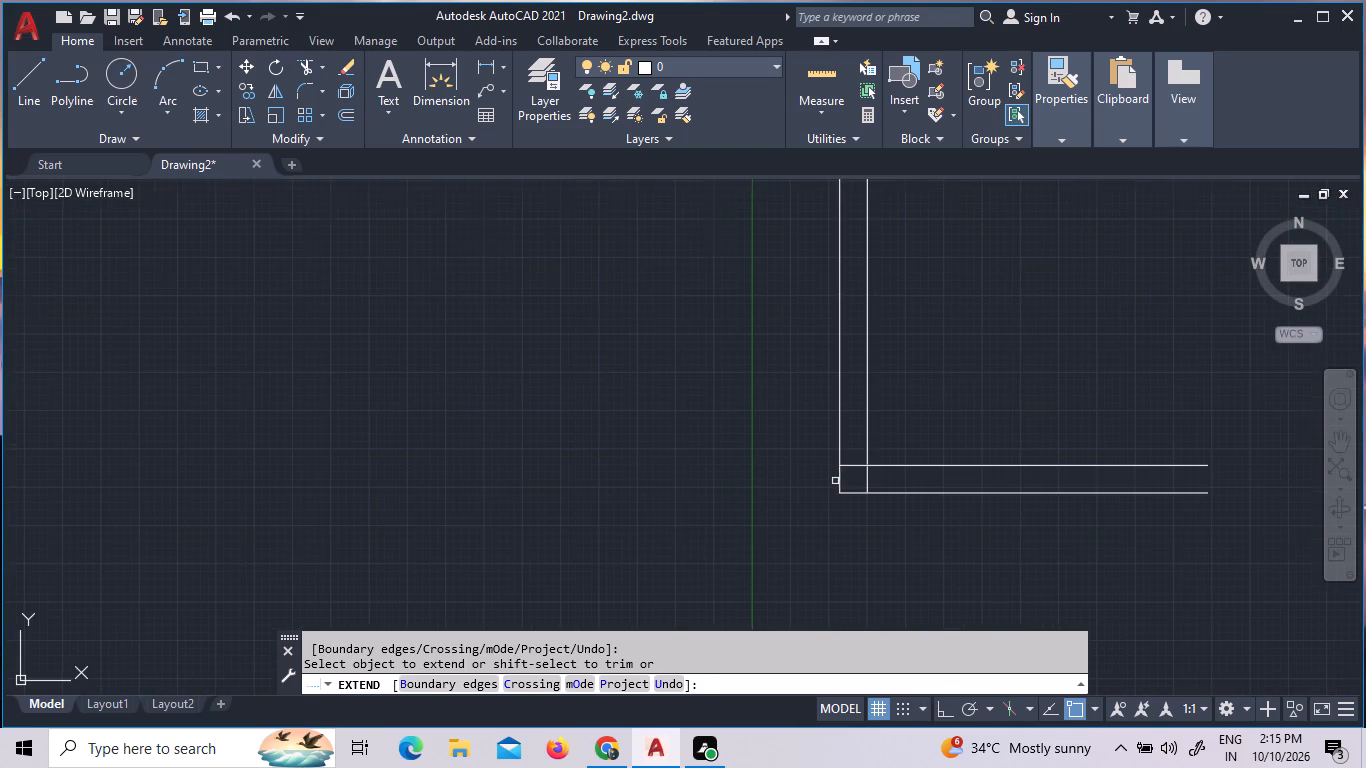
Extend the two west wall lines further south to the outer line of the southernmost wall pair.
left_click(894, 482)
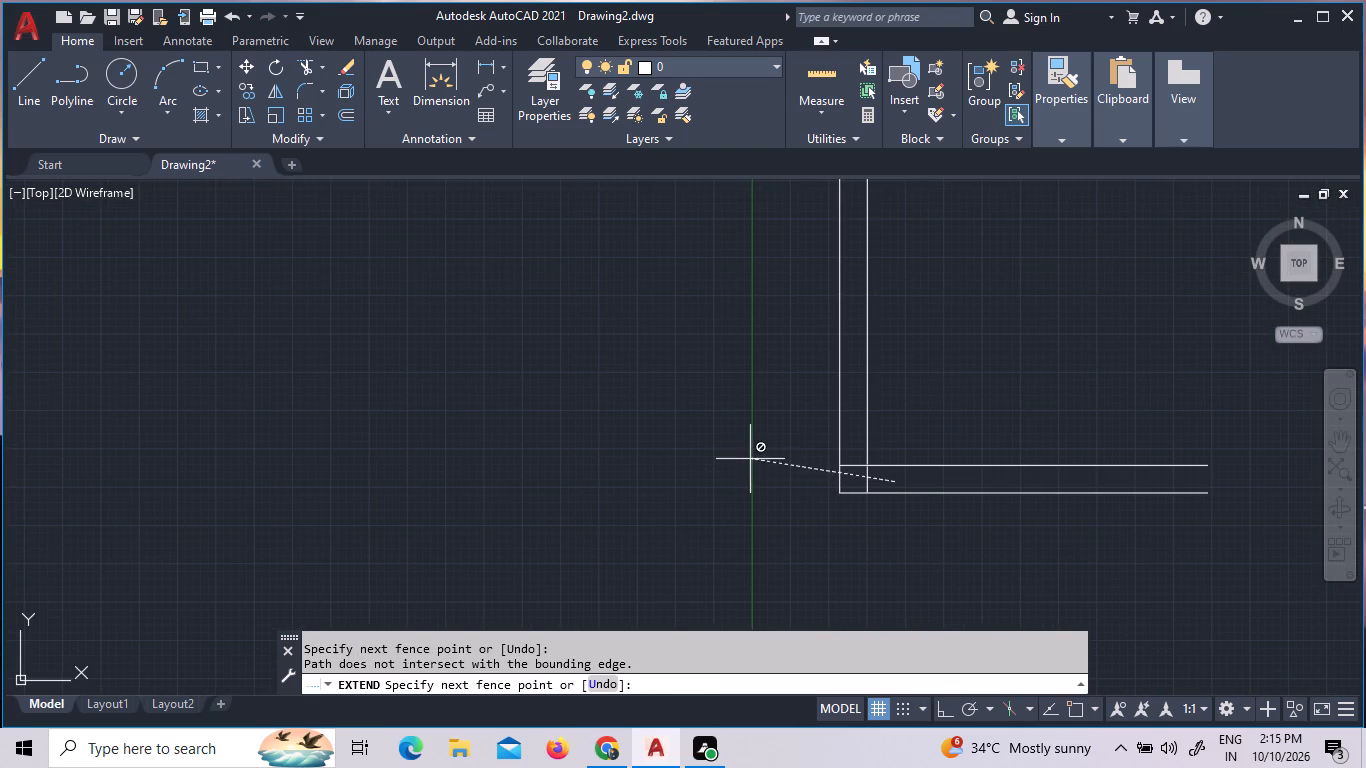
left_click(870, 477)
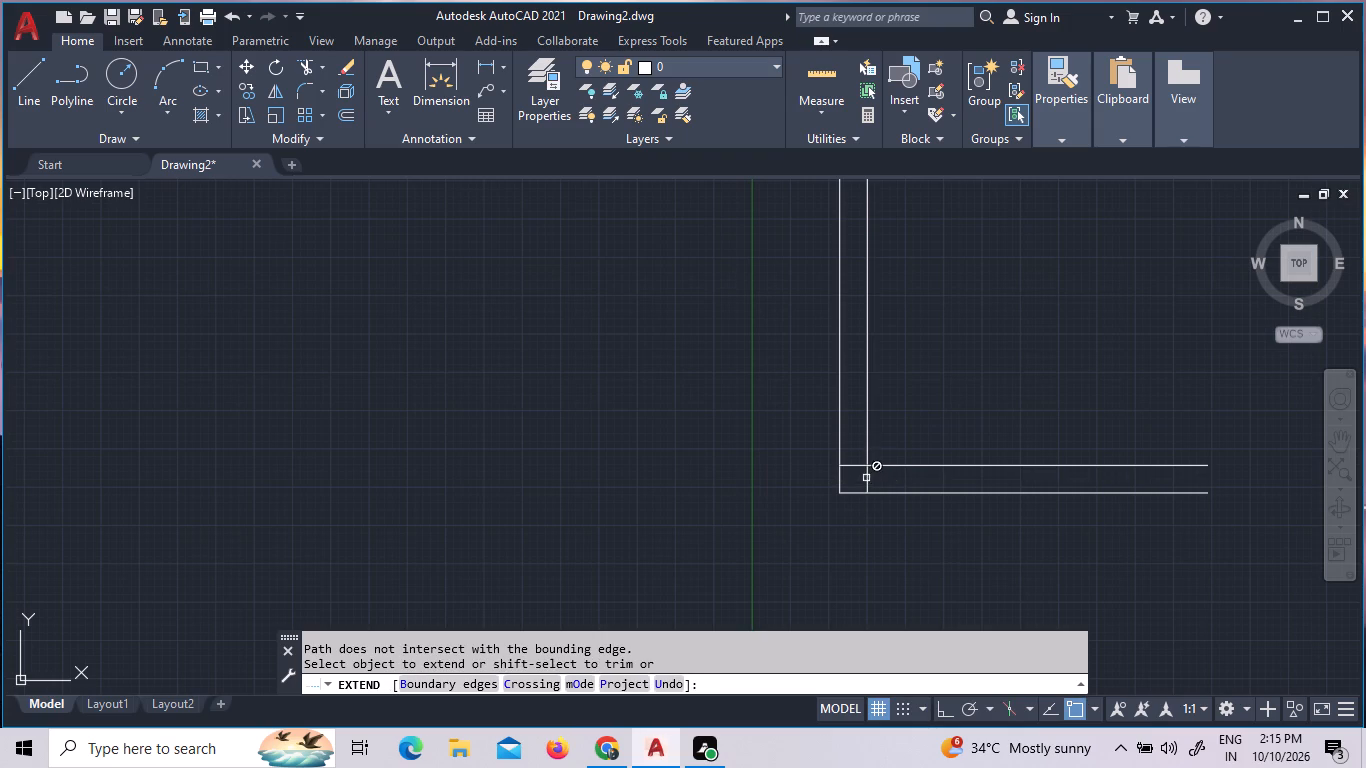
scroll(872, 478, "down", 4)
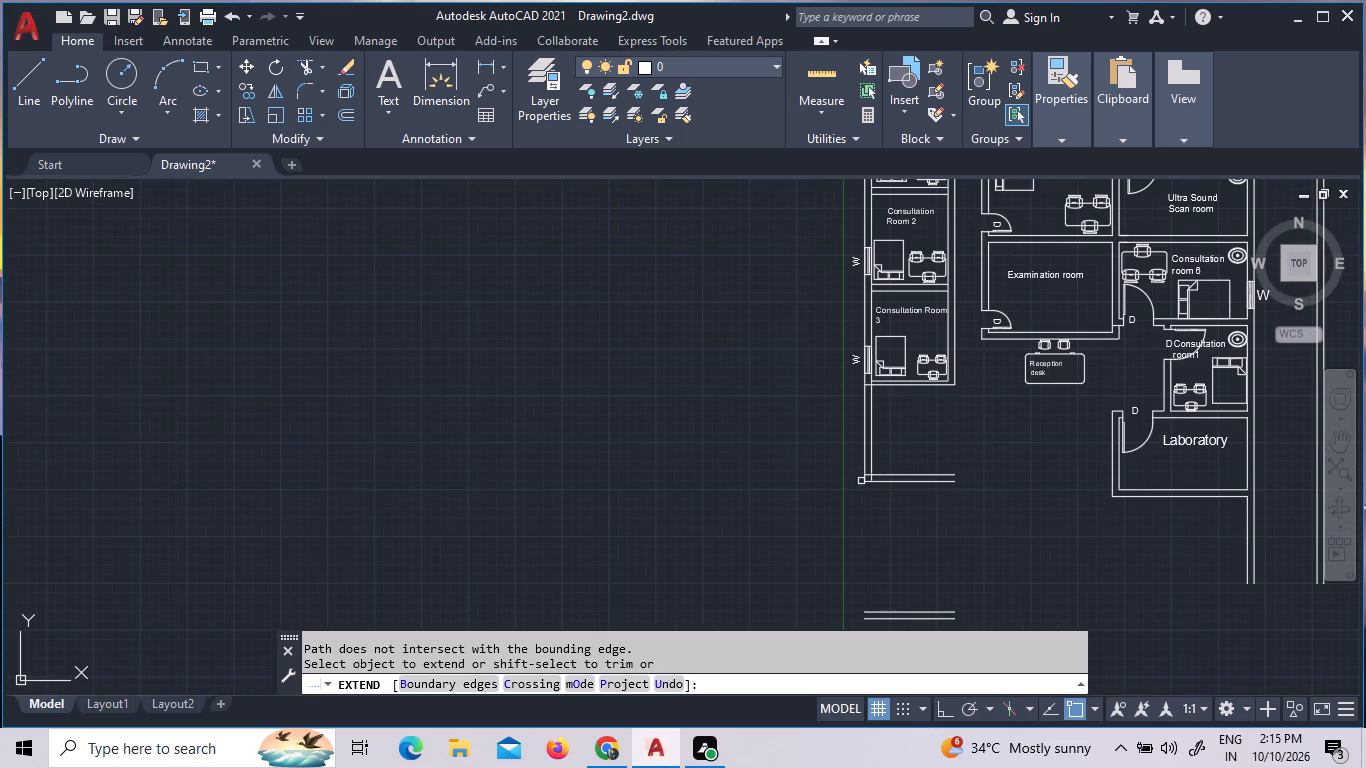
scroll(868, 482, "up", 4)
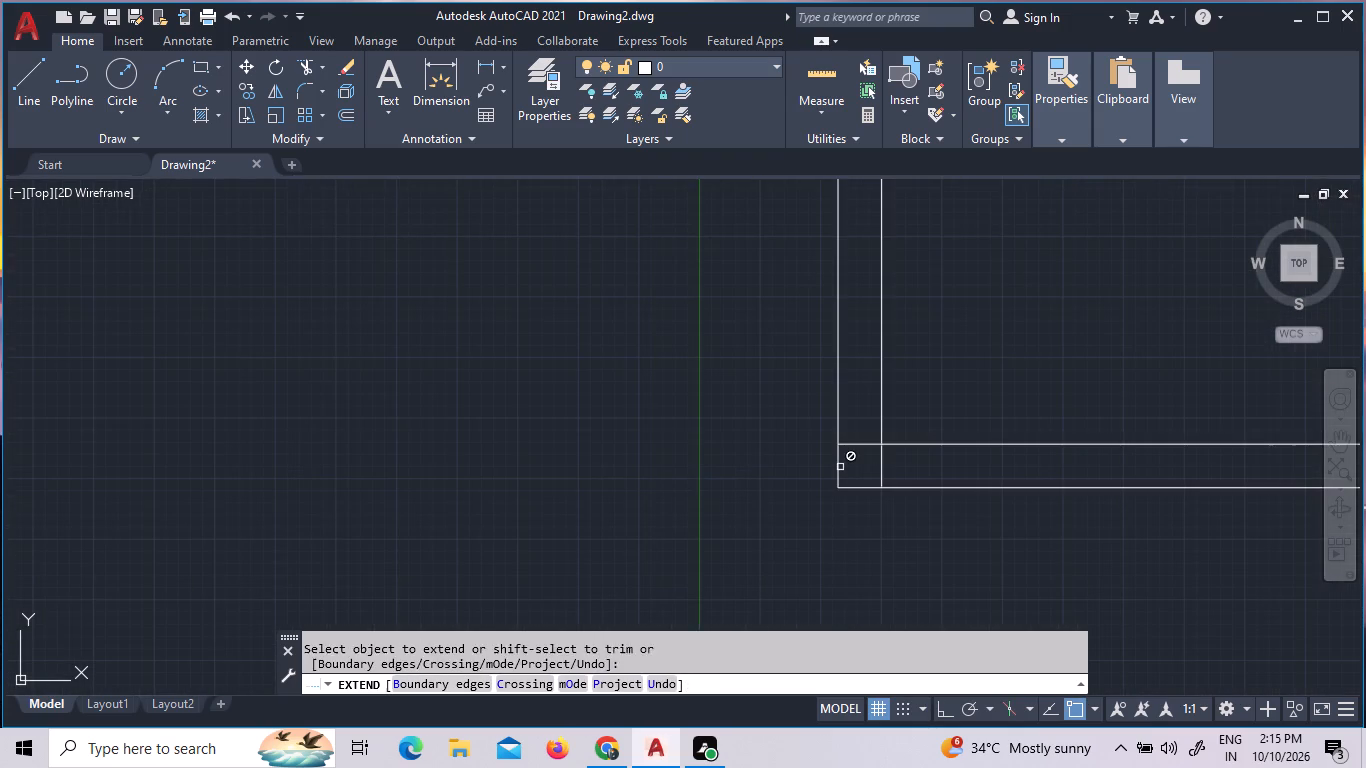
left_click(840, 467)
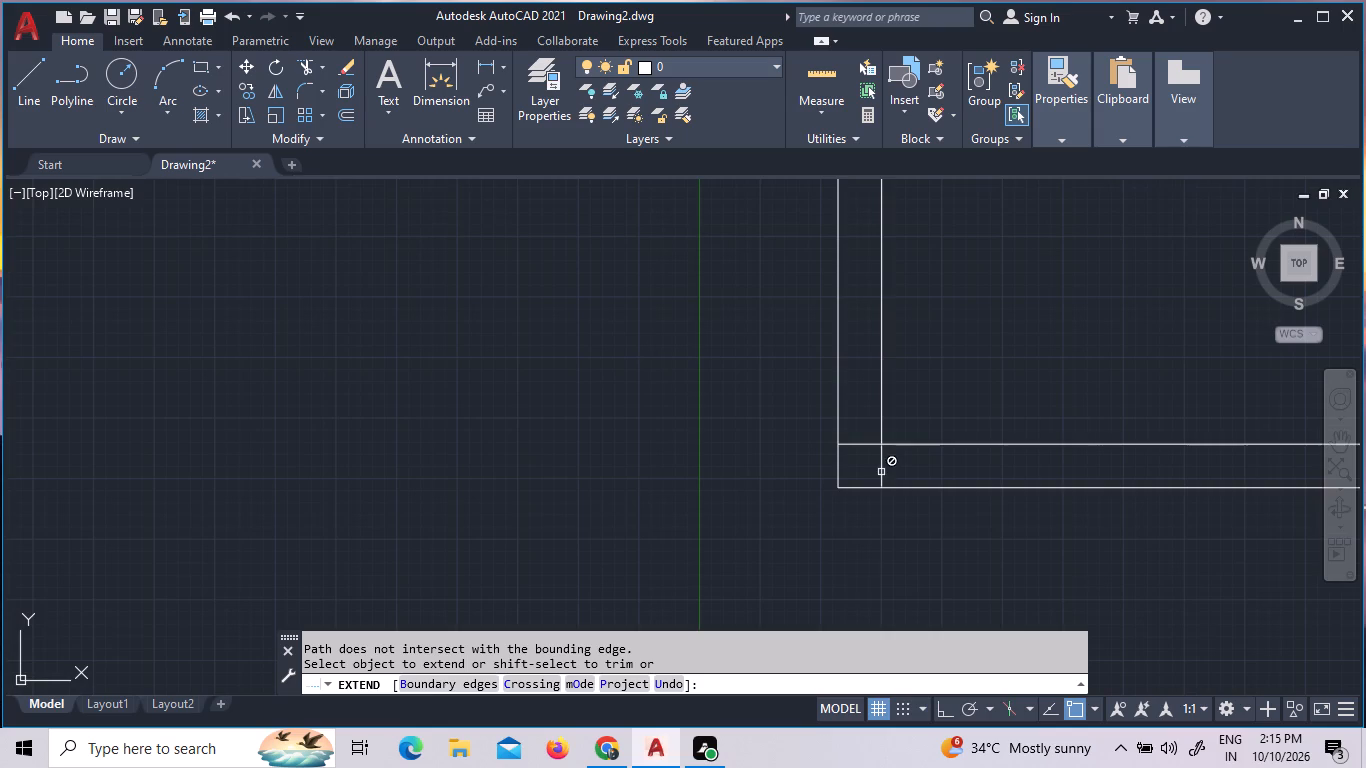
left_click(881, 472)
scroll(915, 470, "down", 4)
scroll(910, 621, "up", 4)
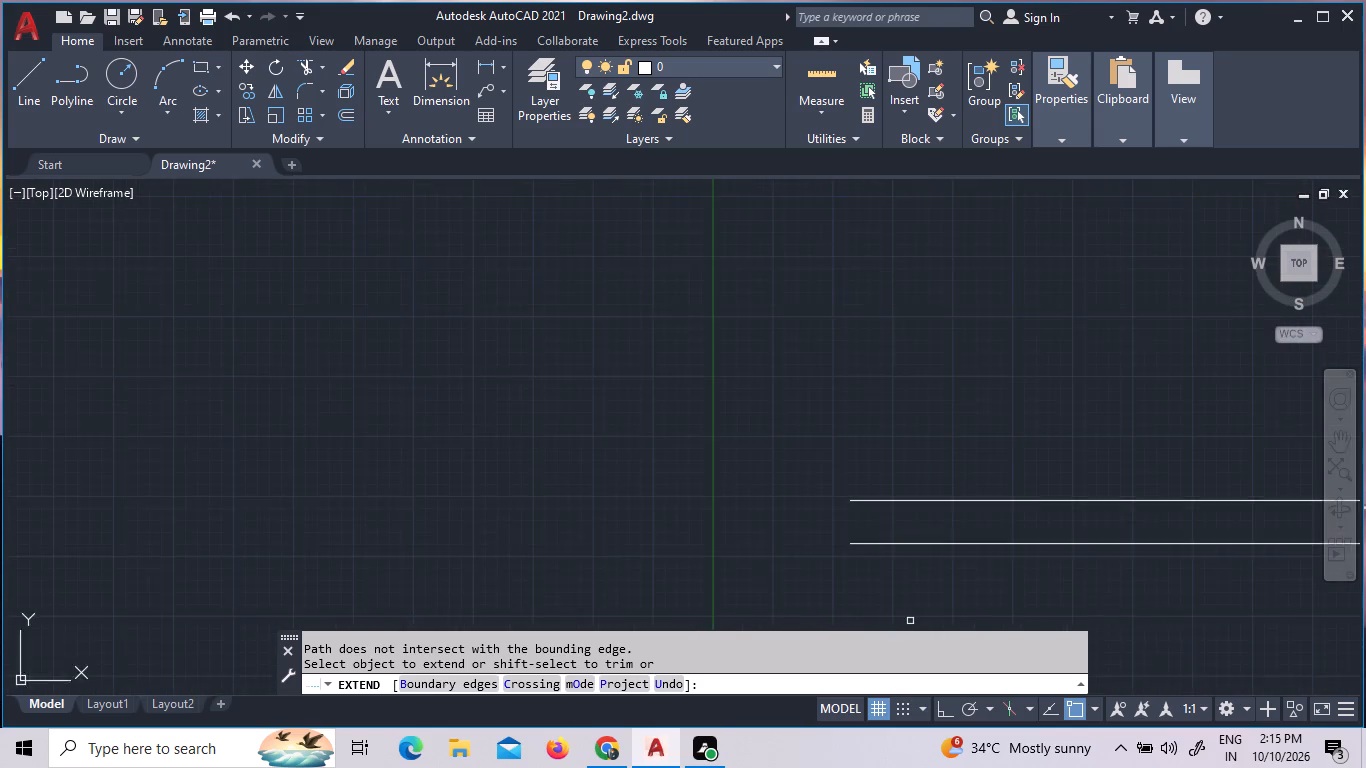
scroll(910, 617, "down", 3)
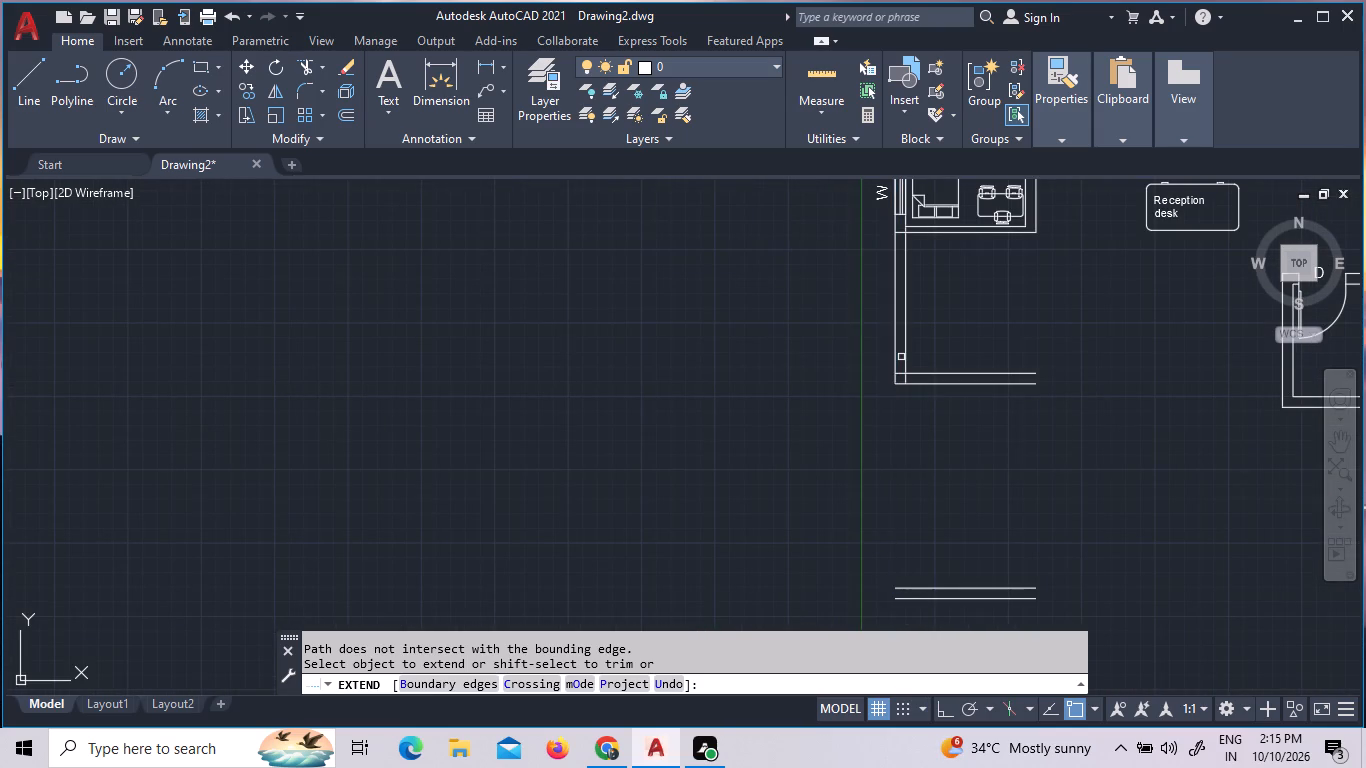
left_click(895, 355)
left_click(907, 355)
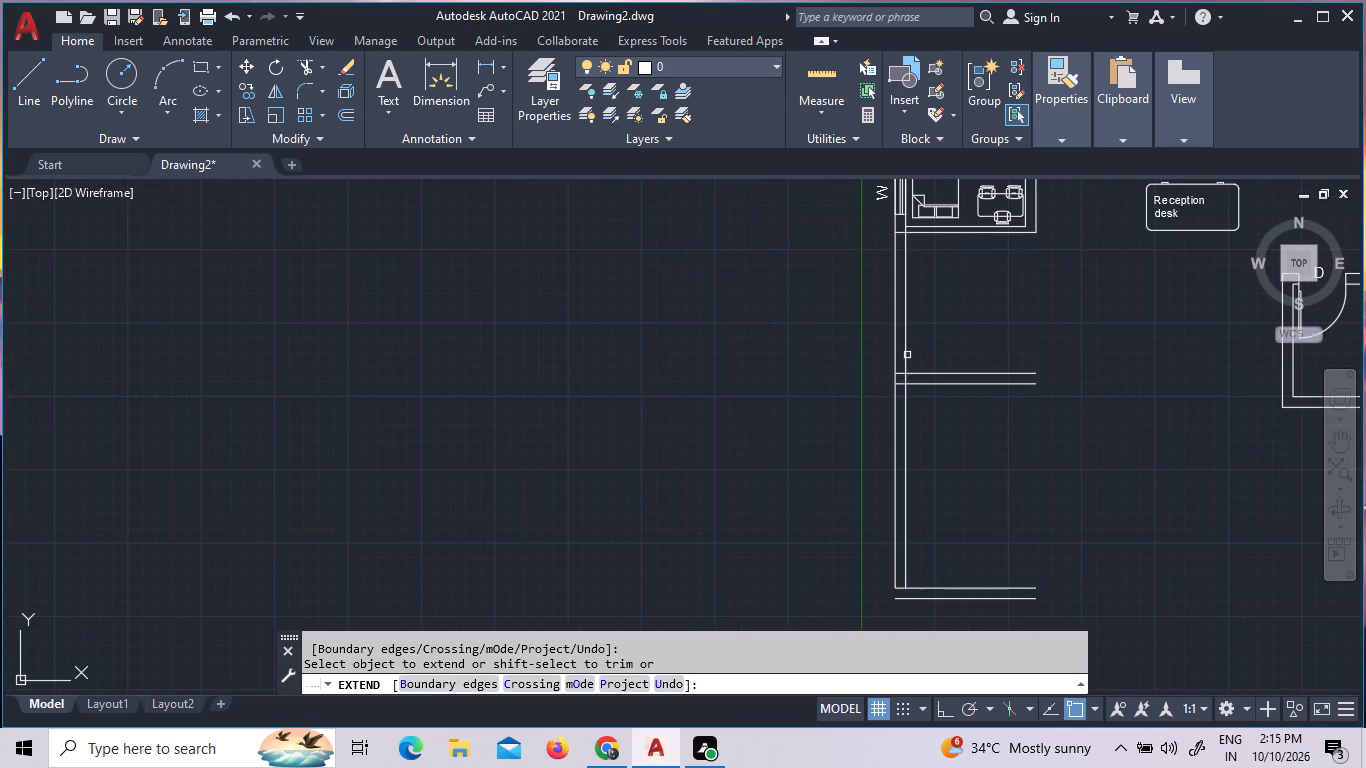
left_click(897, 532)
left_click(905, 533)
scroll(942, 544, "down", 2)
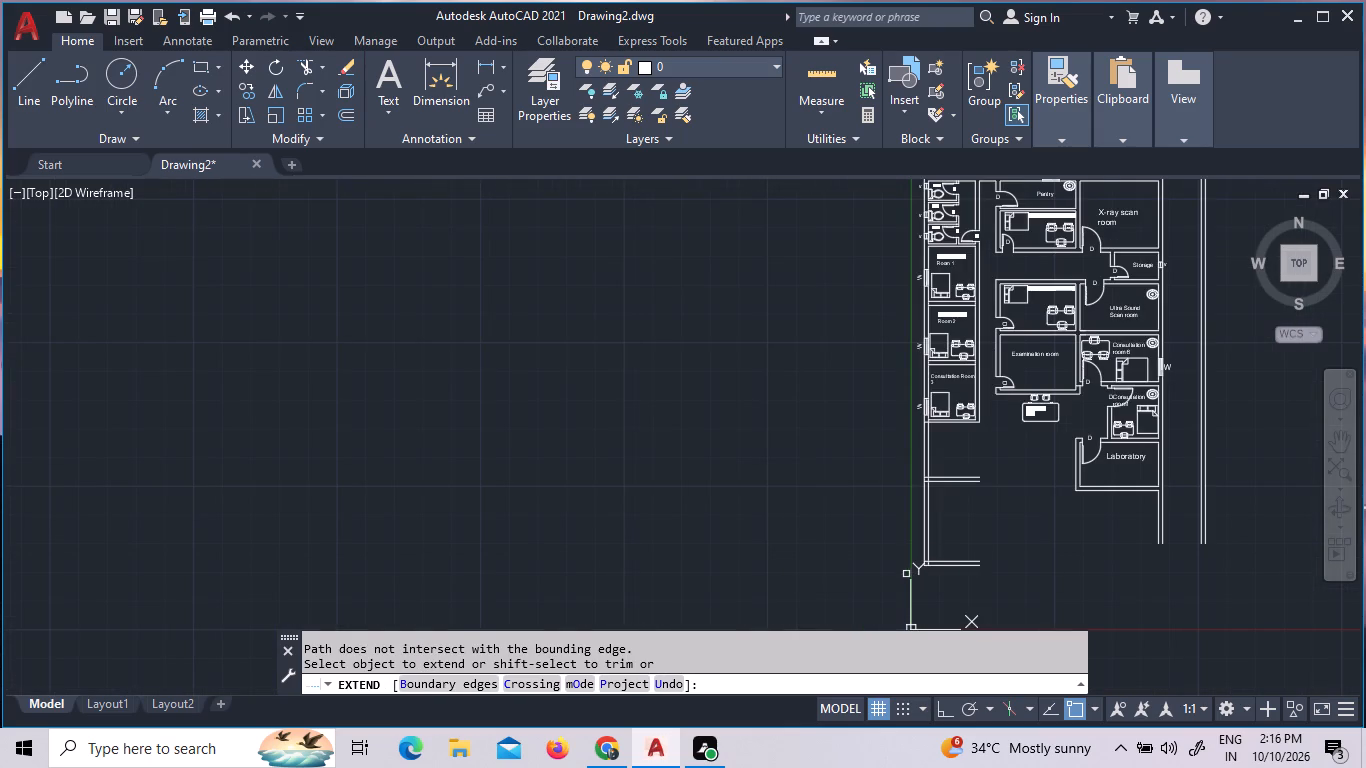
key("Escape")
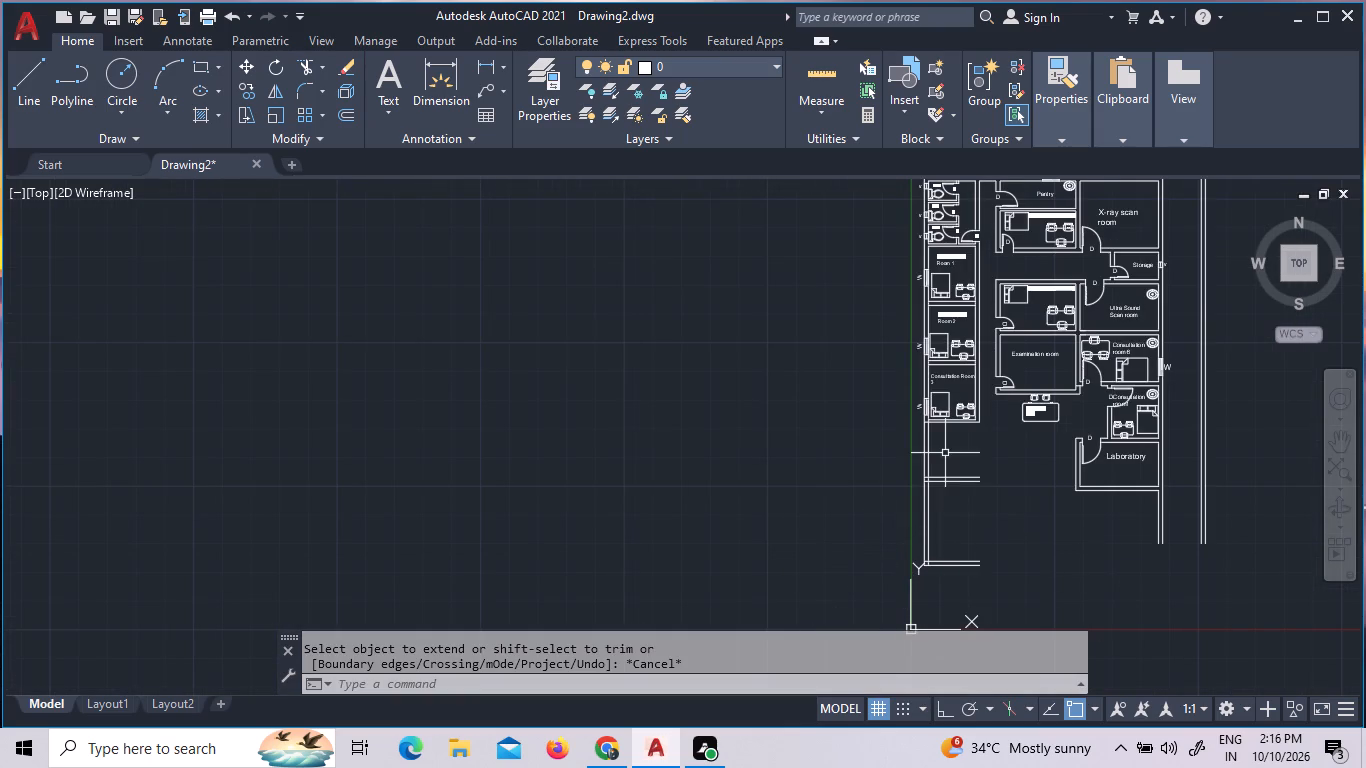
Extend both east wall lines of Consultation Room 3 south to the outer line of the first new wall pair.
scroll(945, 451, "up", 3)
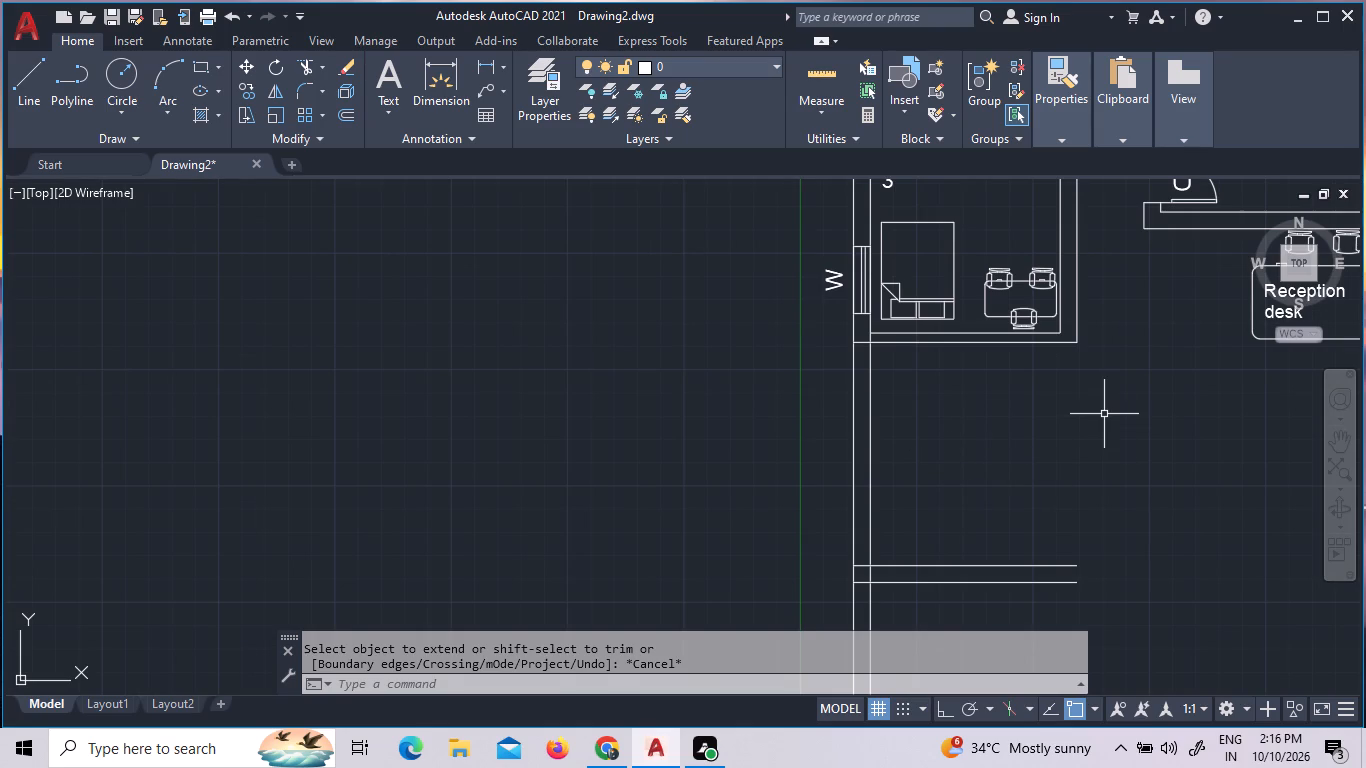
type("EX")
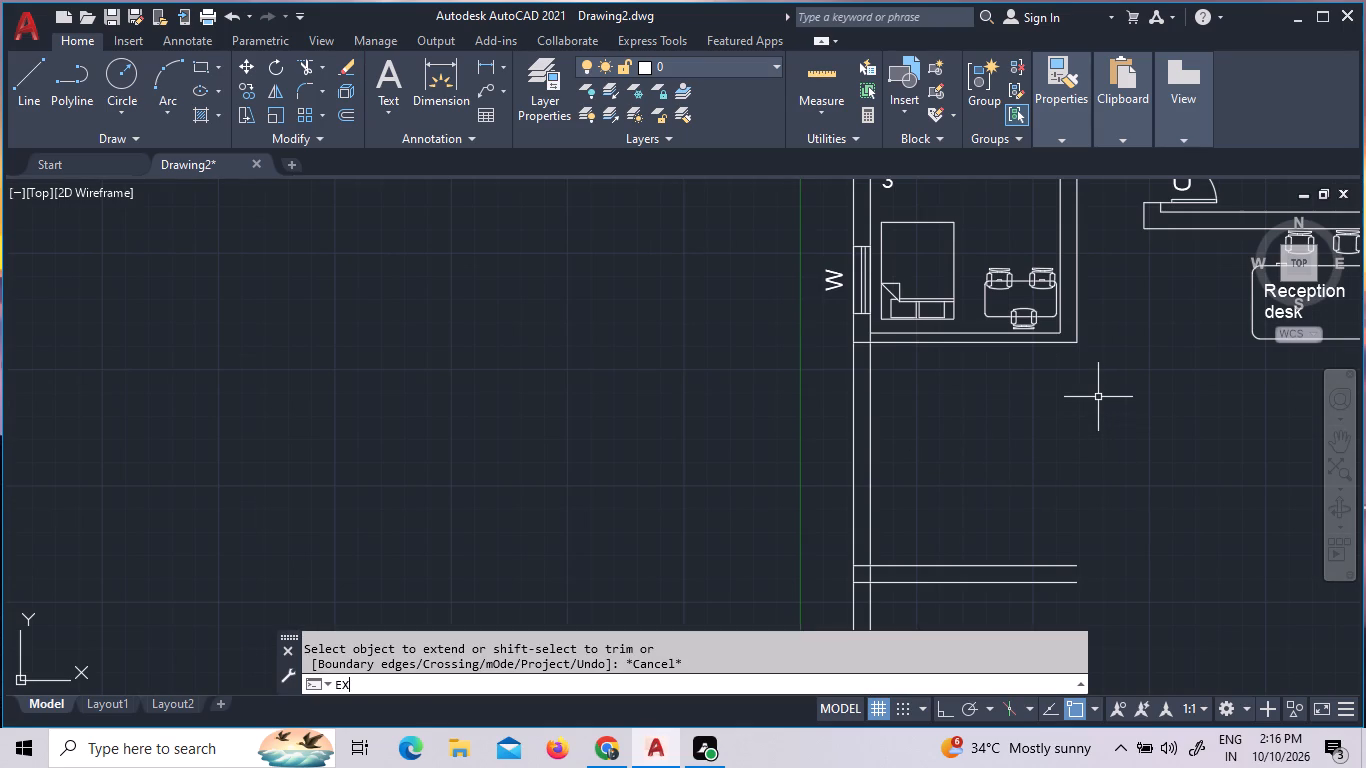
key("space")
key("space")
left_click(1079, 325)
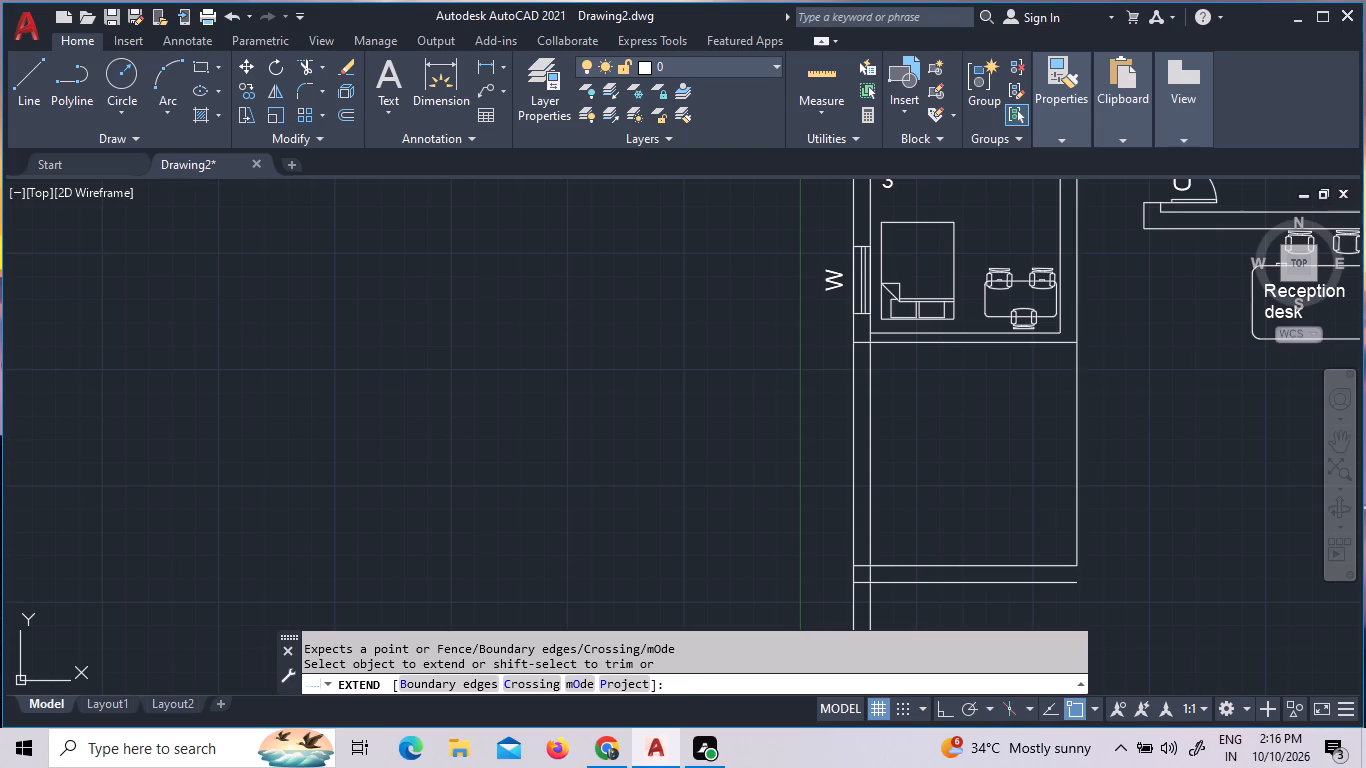
left_click(1077, 394)
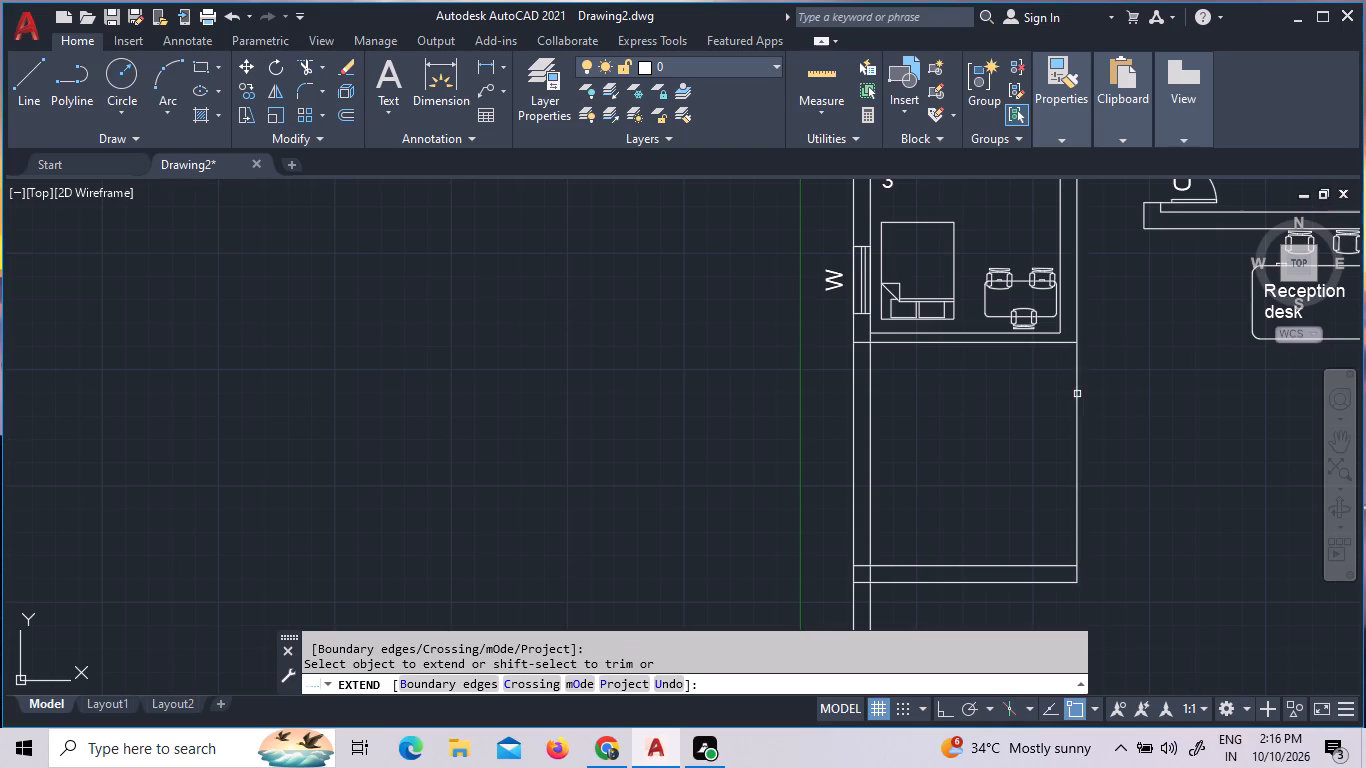
left_click(1062, 310)
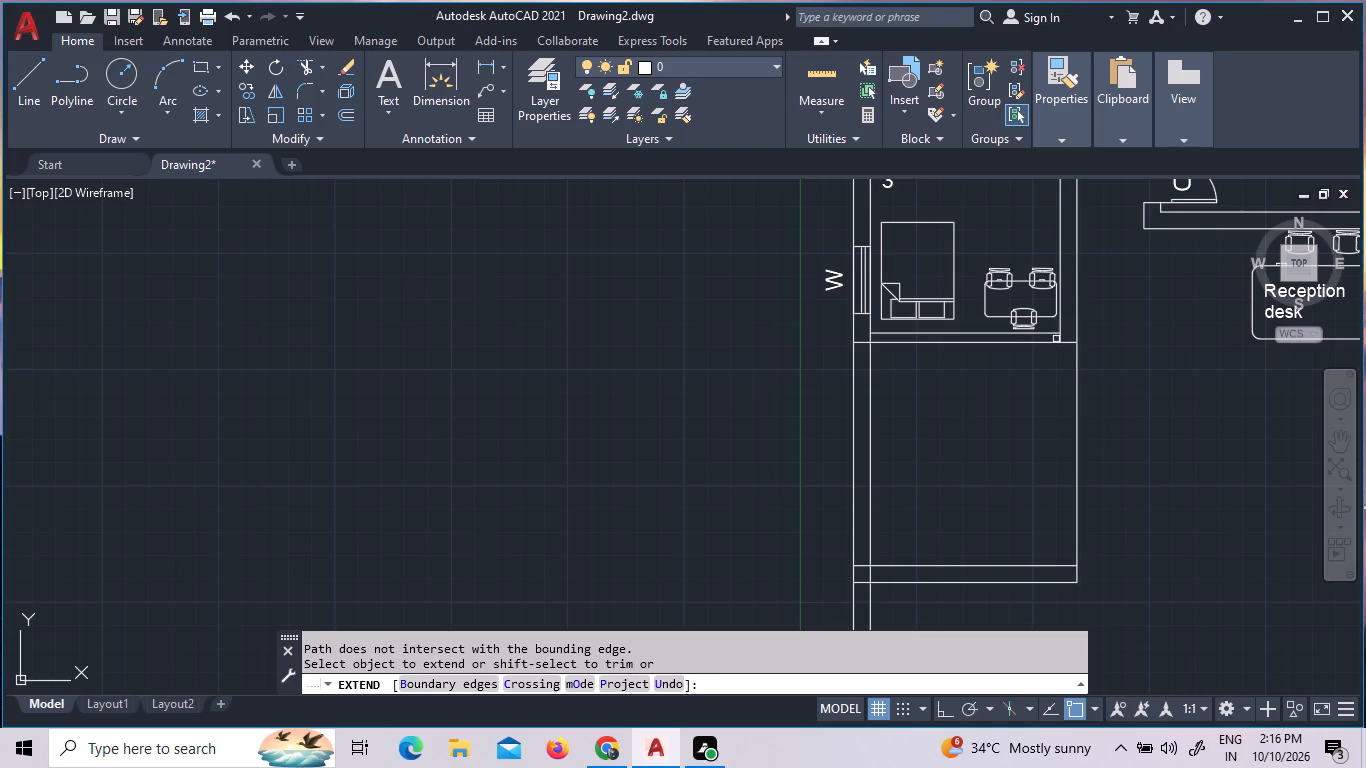
left_click(1062, 336)
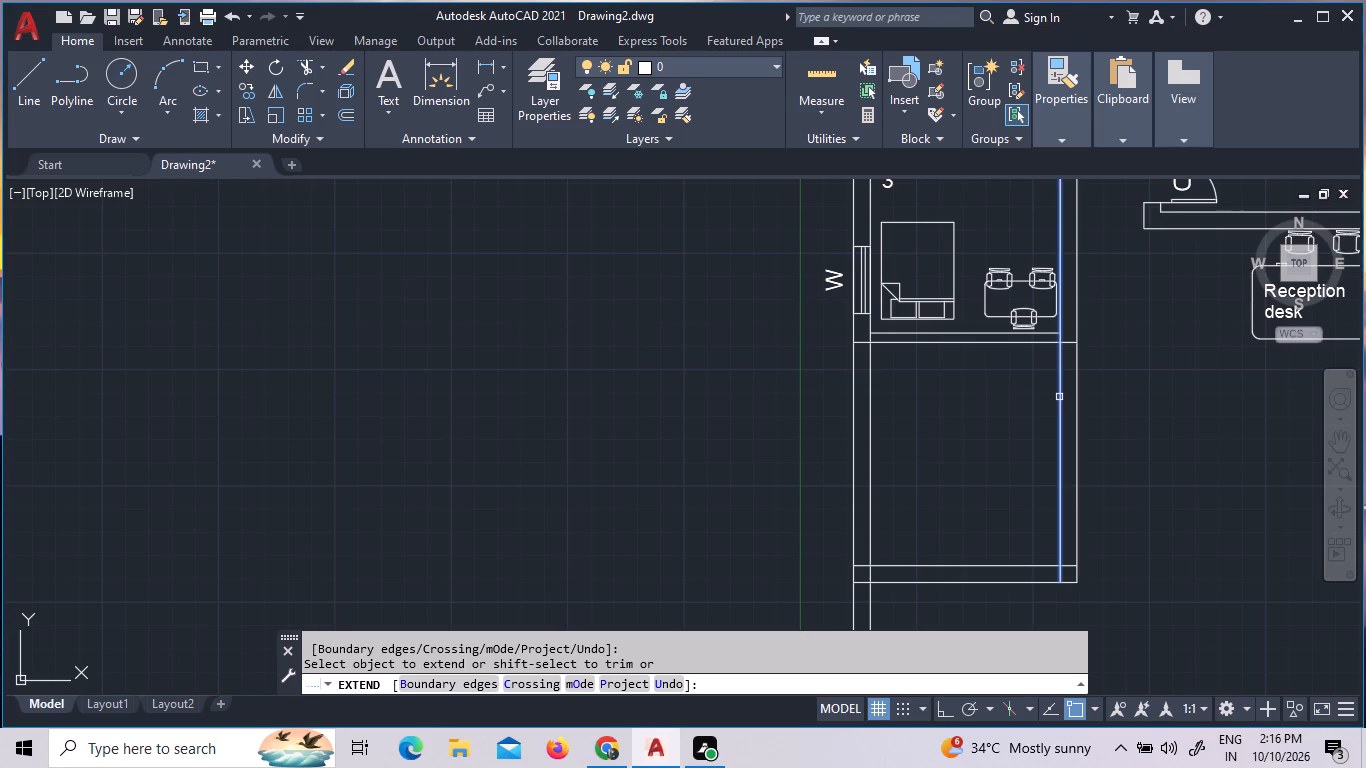
left_click(1059, 397)
Extend both east wall lines further south to the outer line of the southernmost wall pair.
scroll(1059, 469, "down", 3)
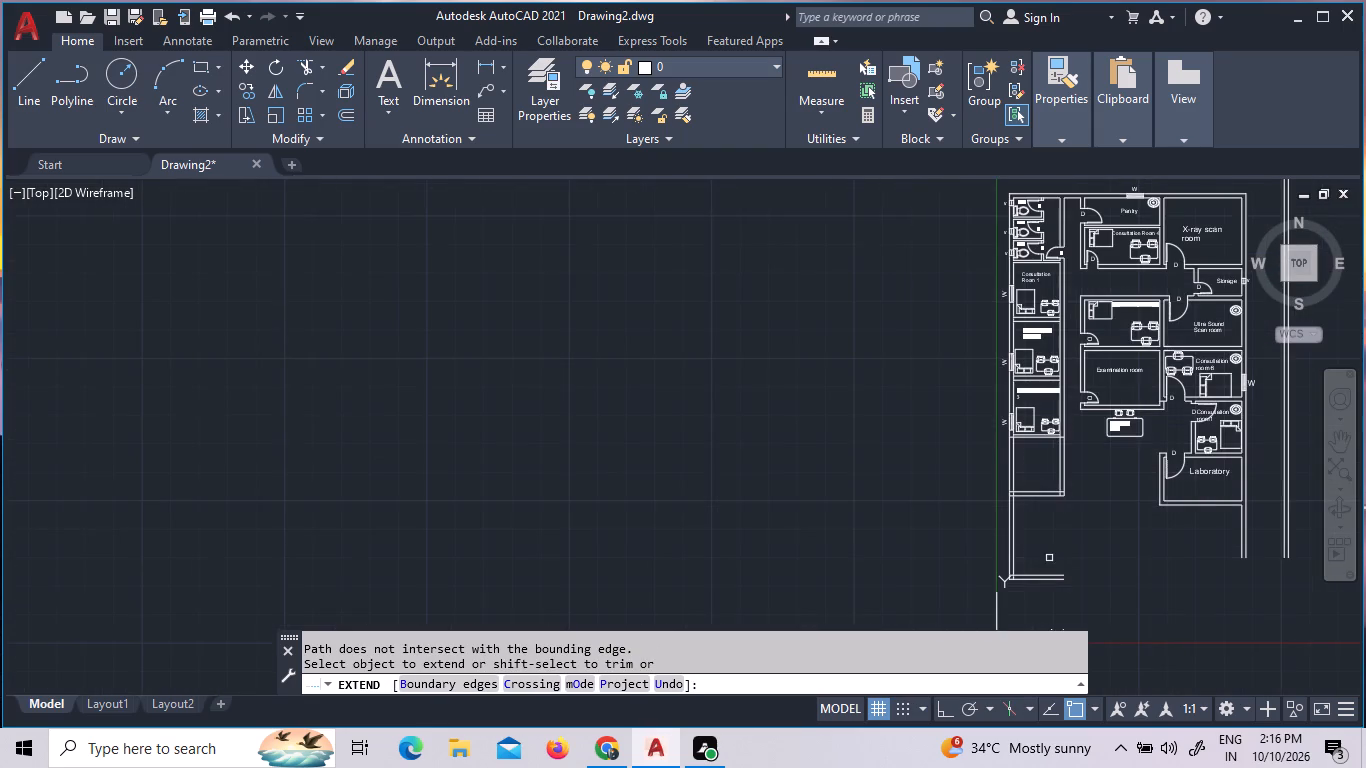
scroll(1055, 553, "up", 3)
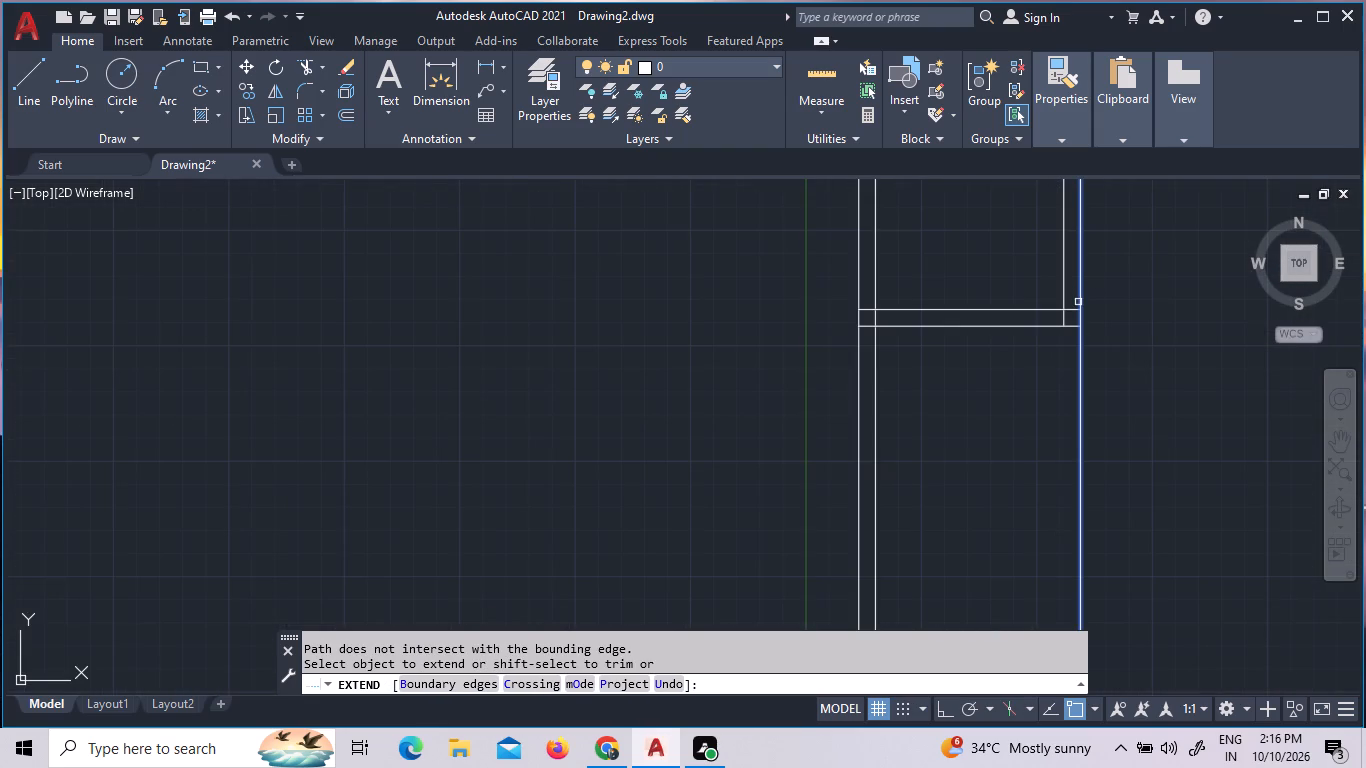
left_click(1081, 319)
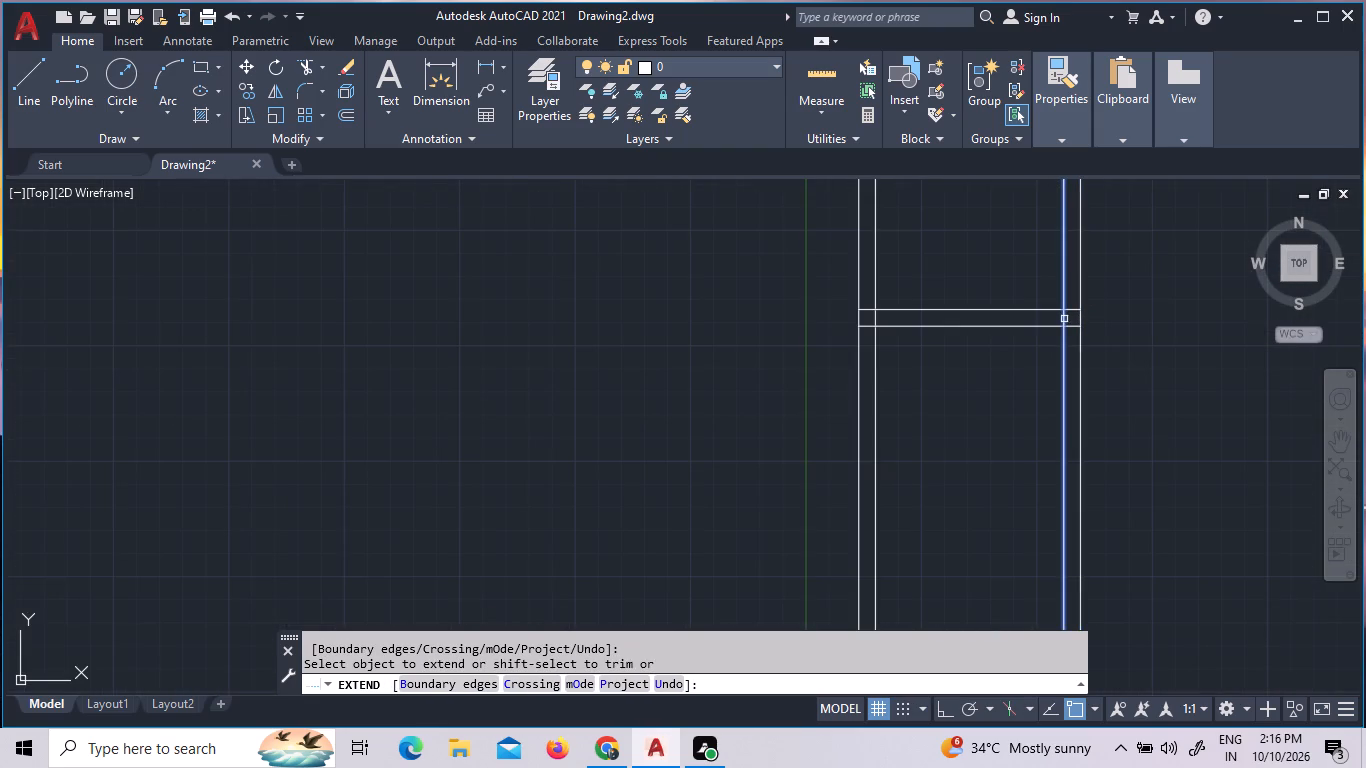
left_click(1064, 319)
scroll(1066, 312, "down", 3)
scroll(1075, 438, "up", 5)
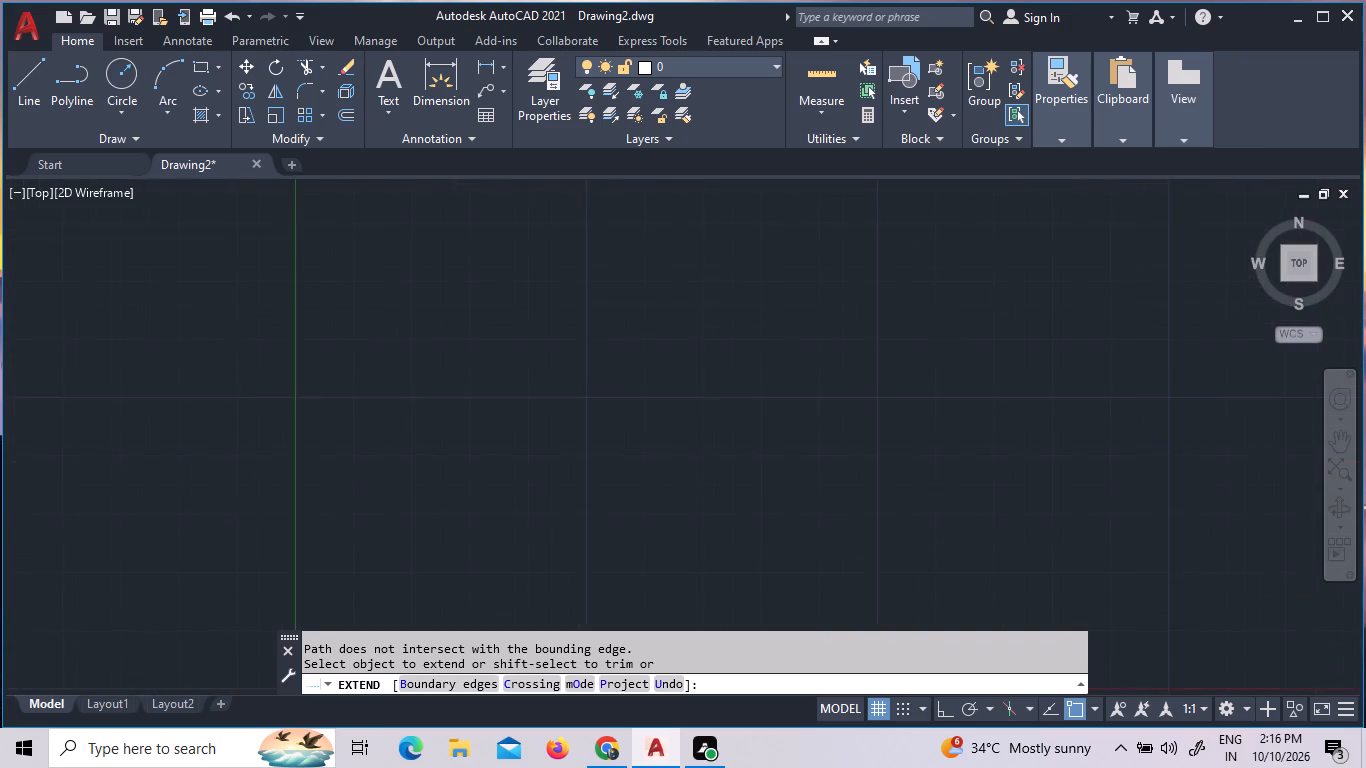
scroll(1075, 438, "down", 4)
scroll(1056, 323, "up", 3)
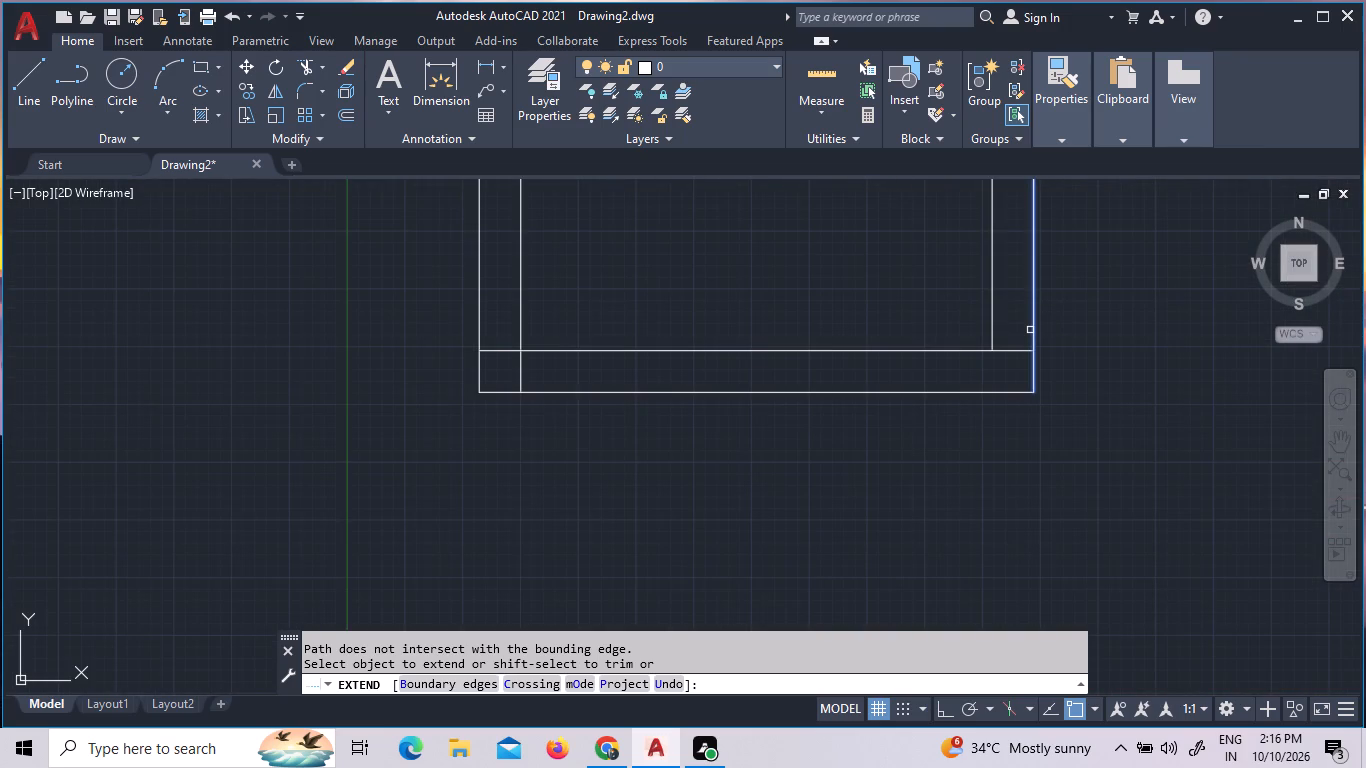
left_click(1032, 330)
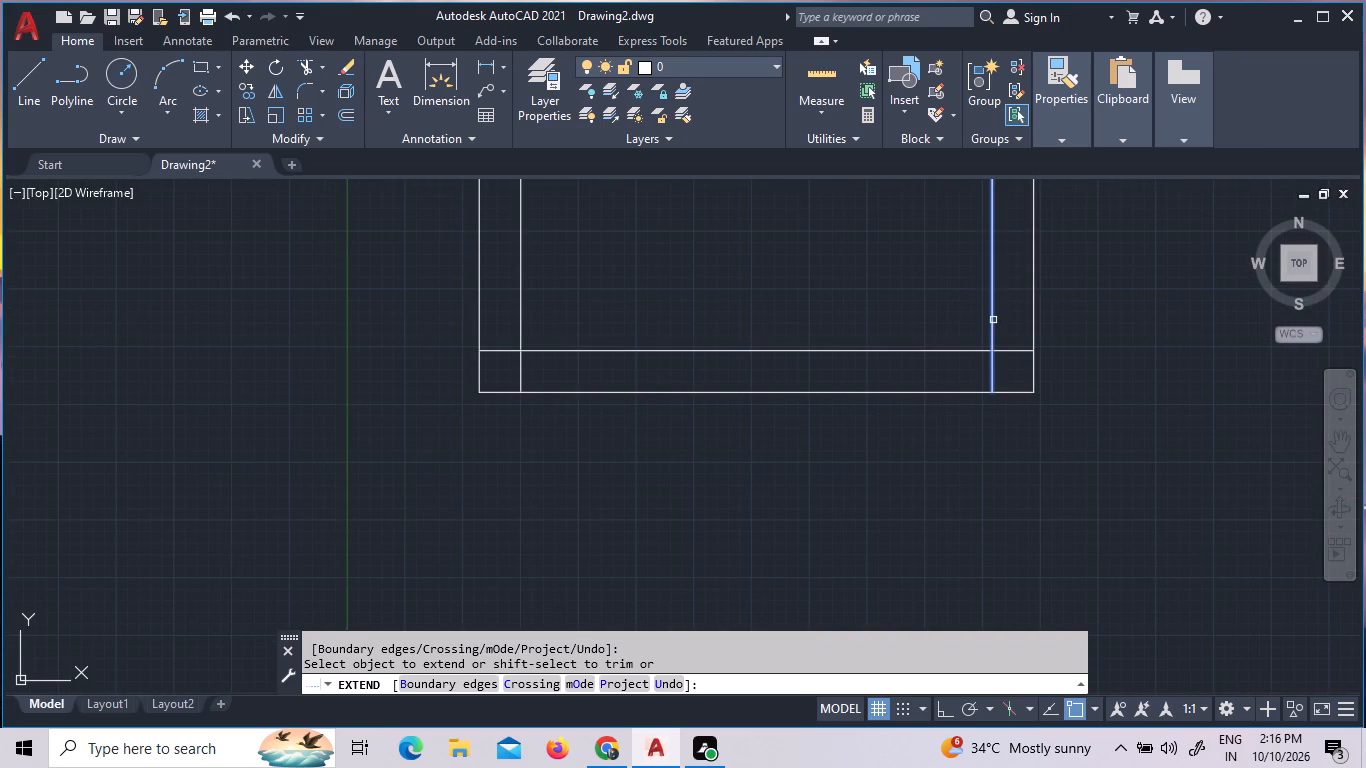
left_click(993, 320)
scroll(1011, 450, "down", 6)
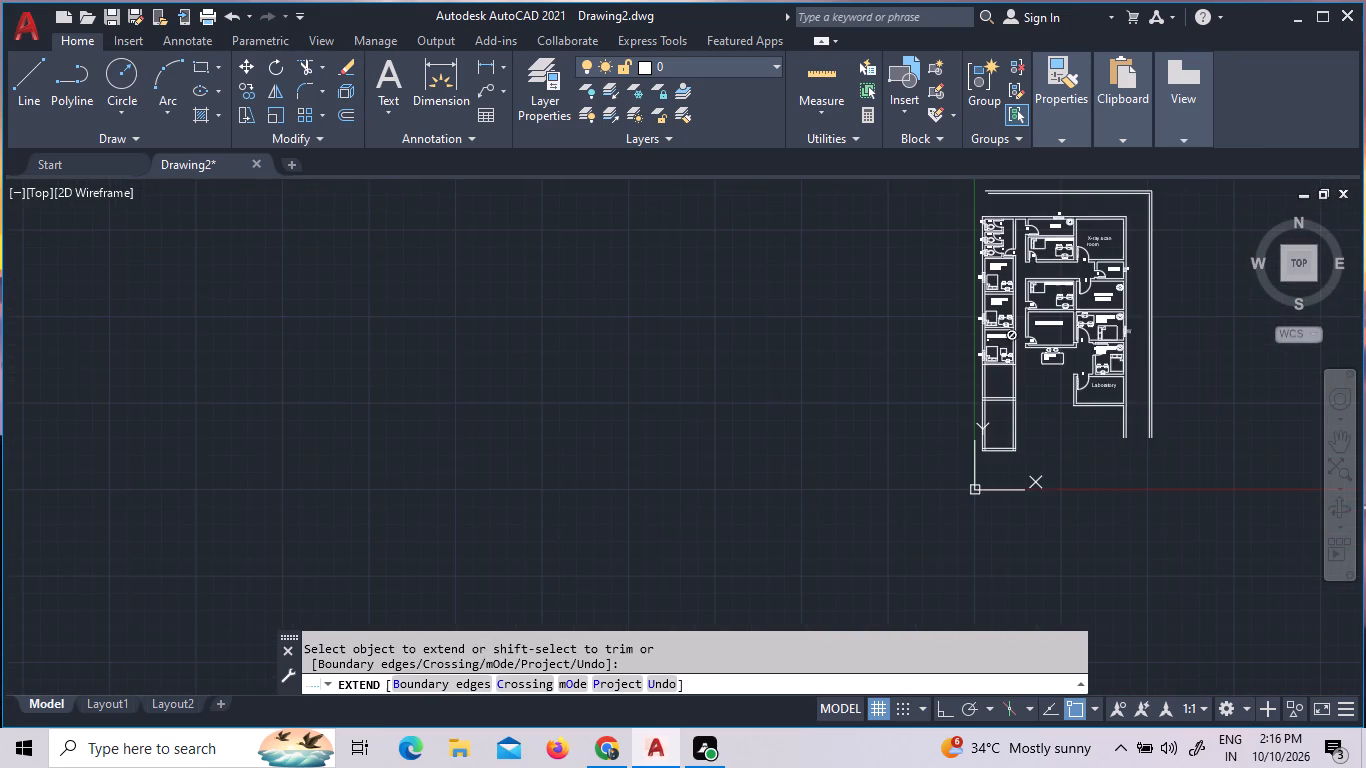
scroll(1000, 345, "up", 4)
scroll(977, 514, "up", 1)
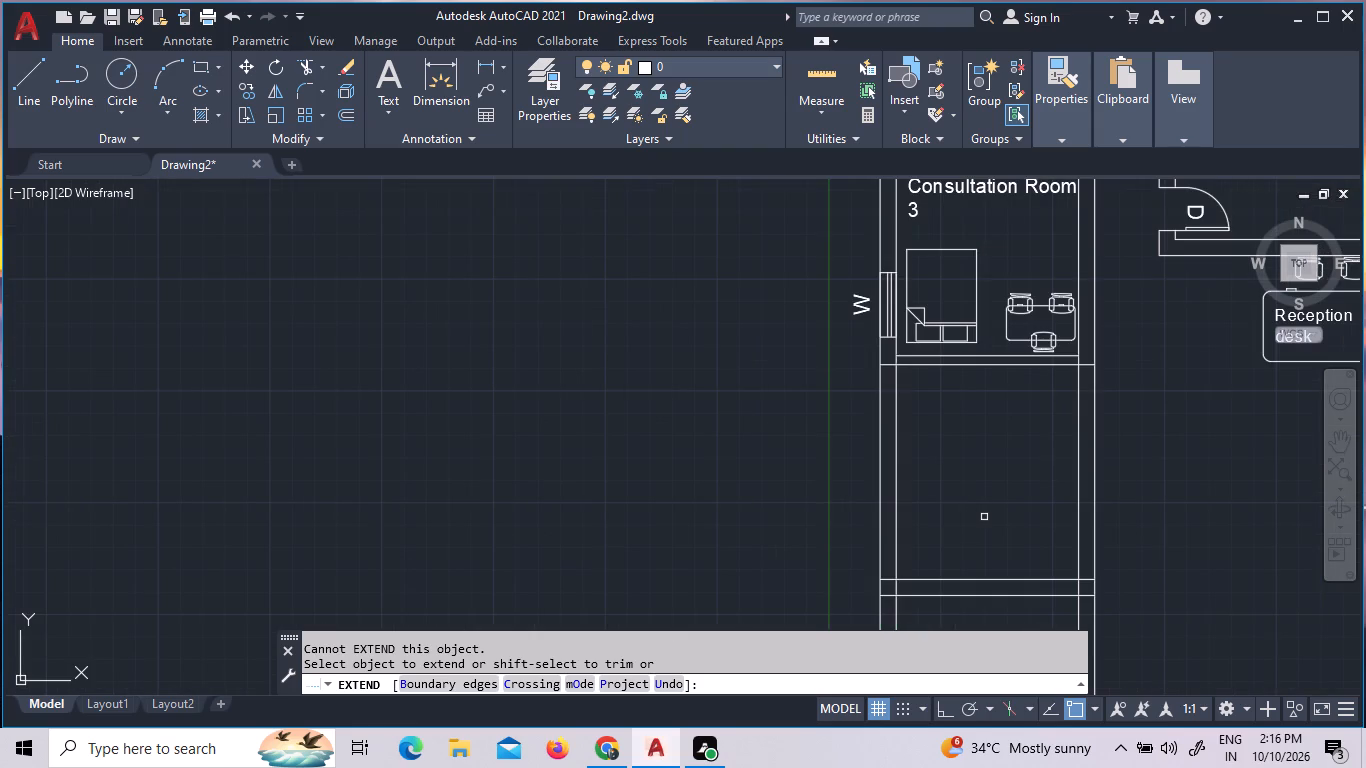
key("Escape")
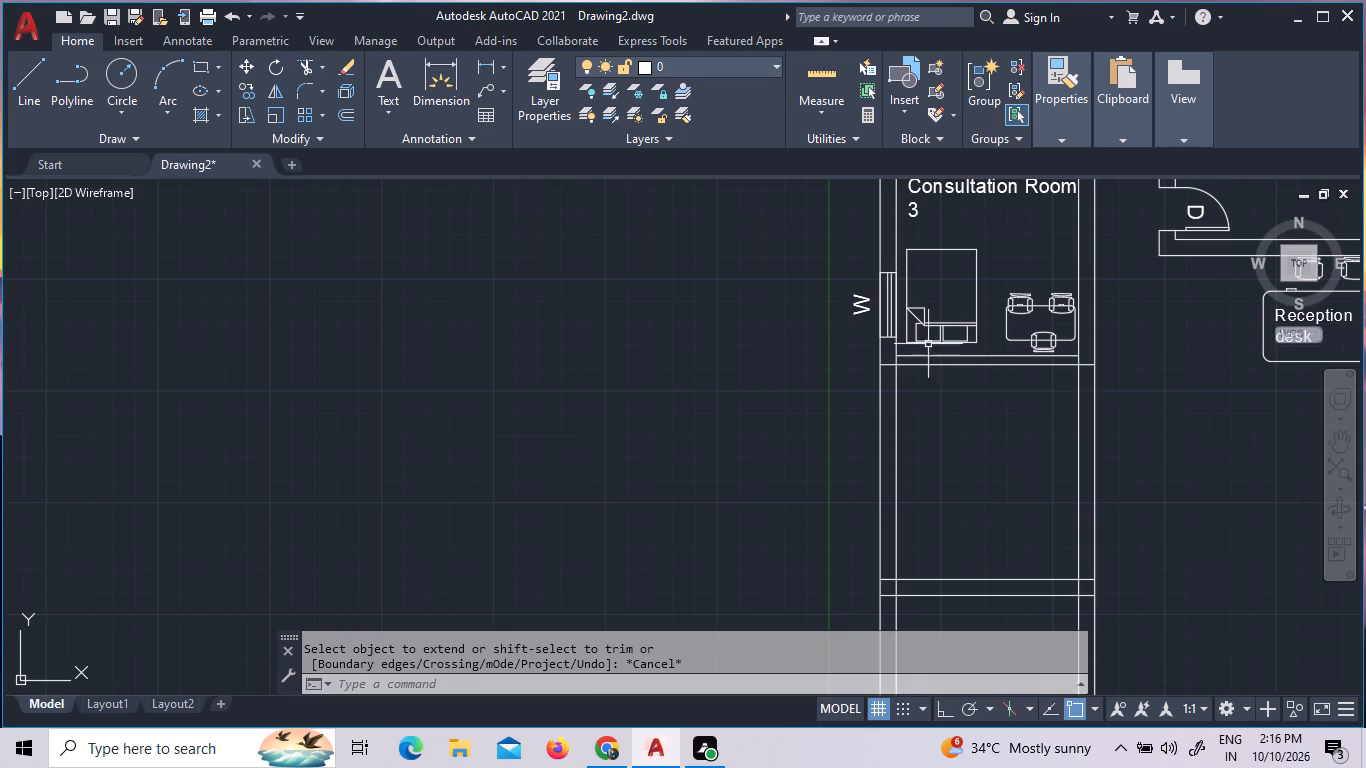
Copy the window in Consultation Room 3's west wall straight south into the west wall of the new room below.
scroll(896, 337, "up", 3)
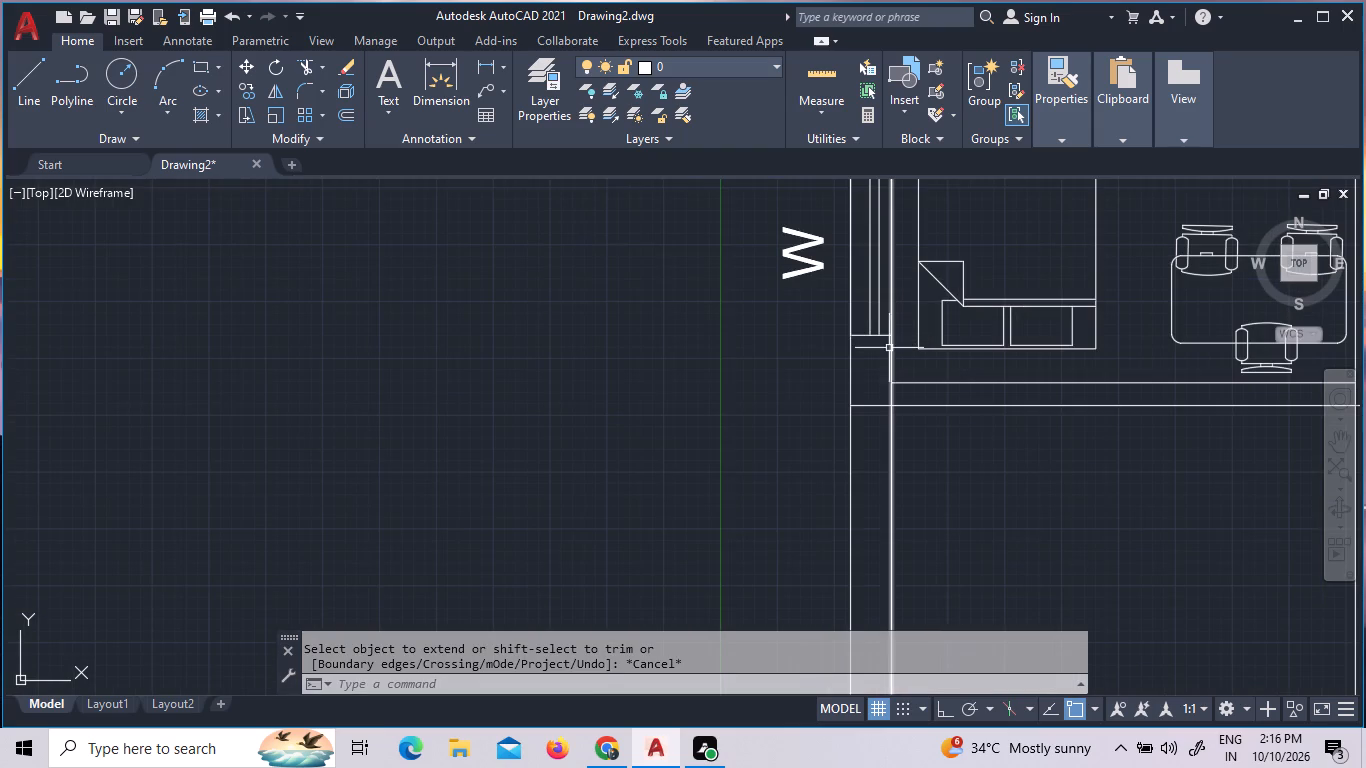
left_click(886, 345)
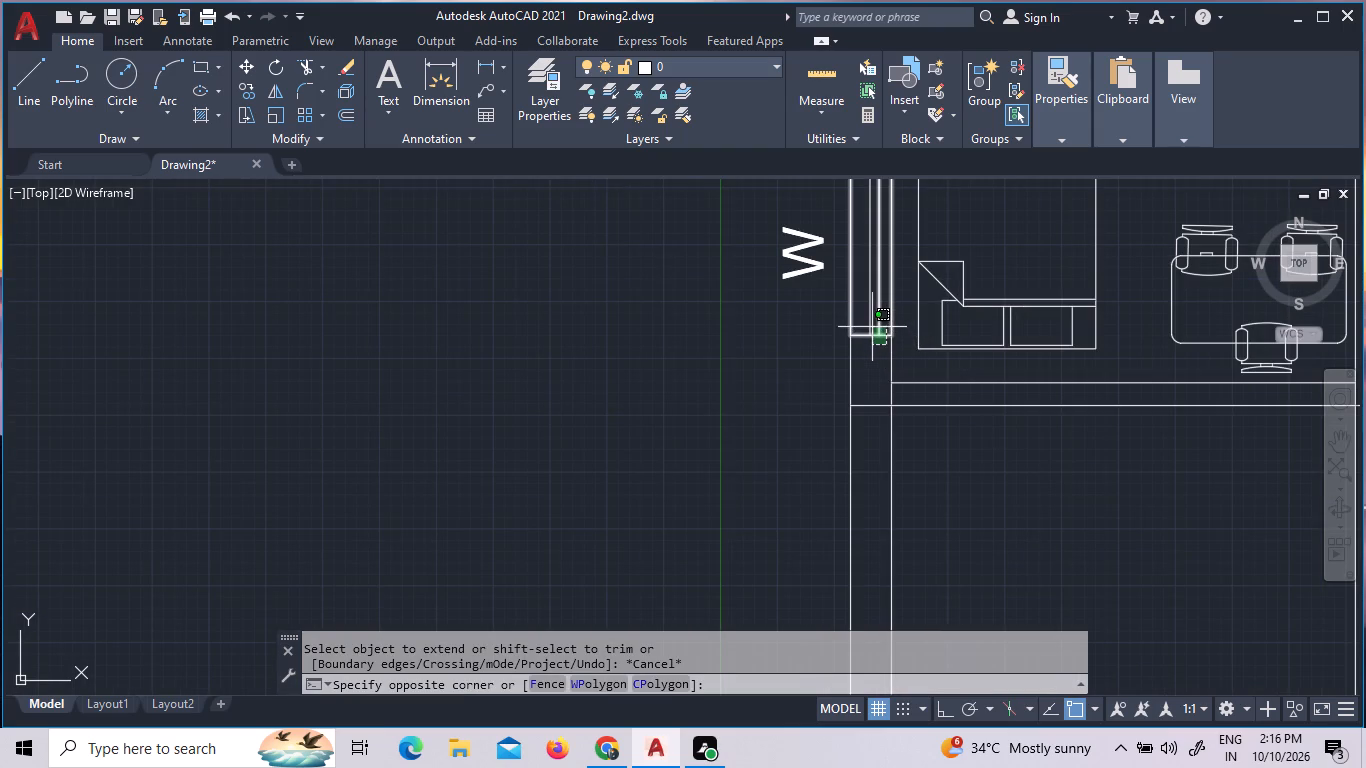
left_click(866, 324)
right_click(866, 323)
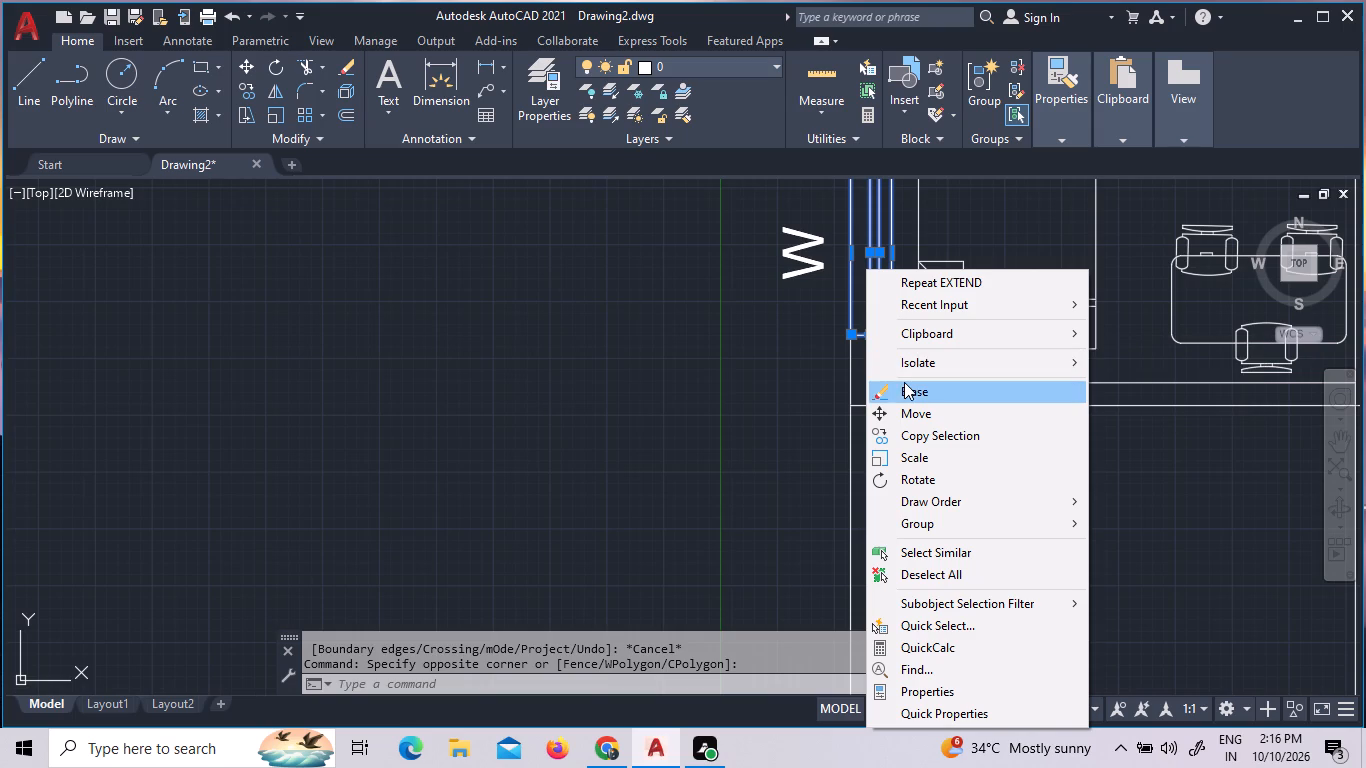
left_click(927, 431)
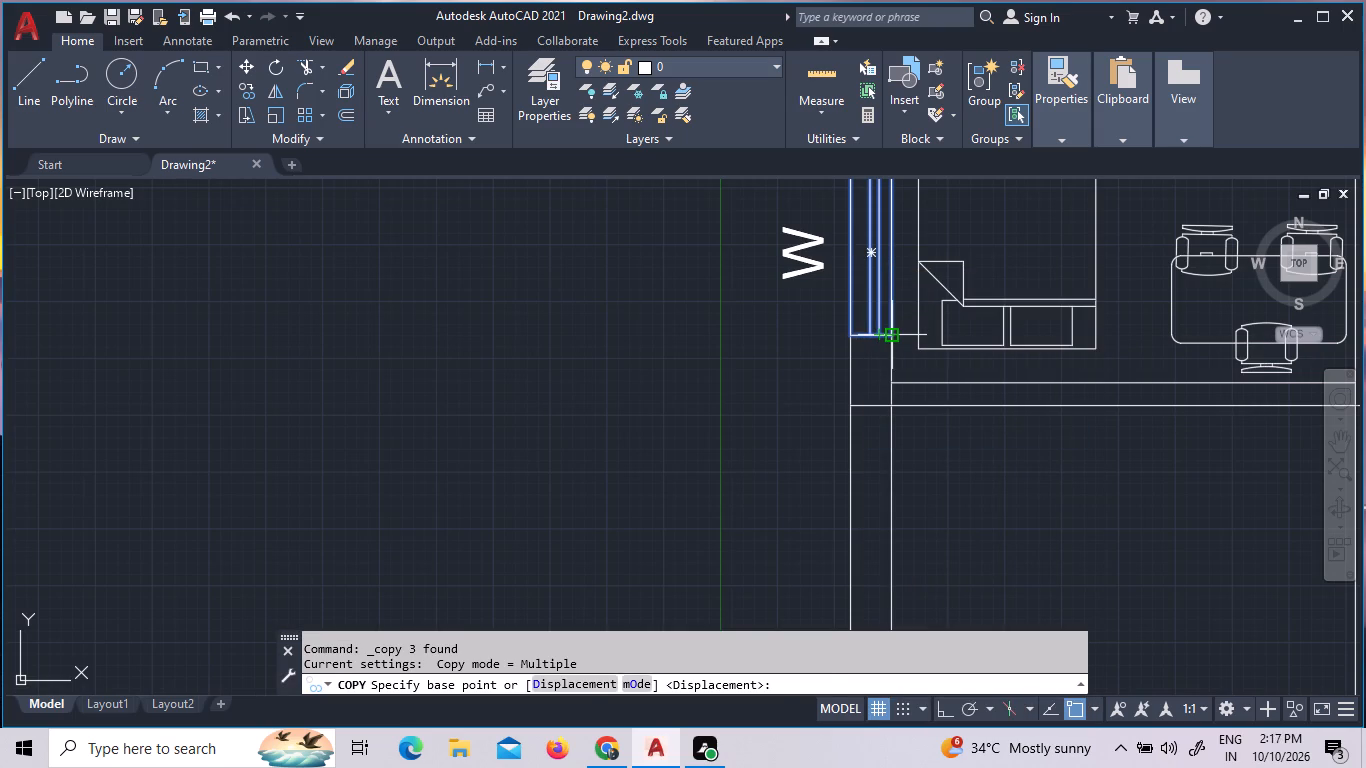
left_click(893, 332)
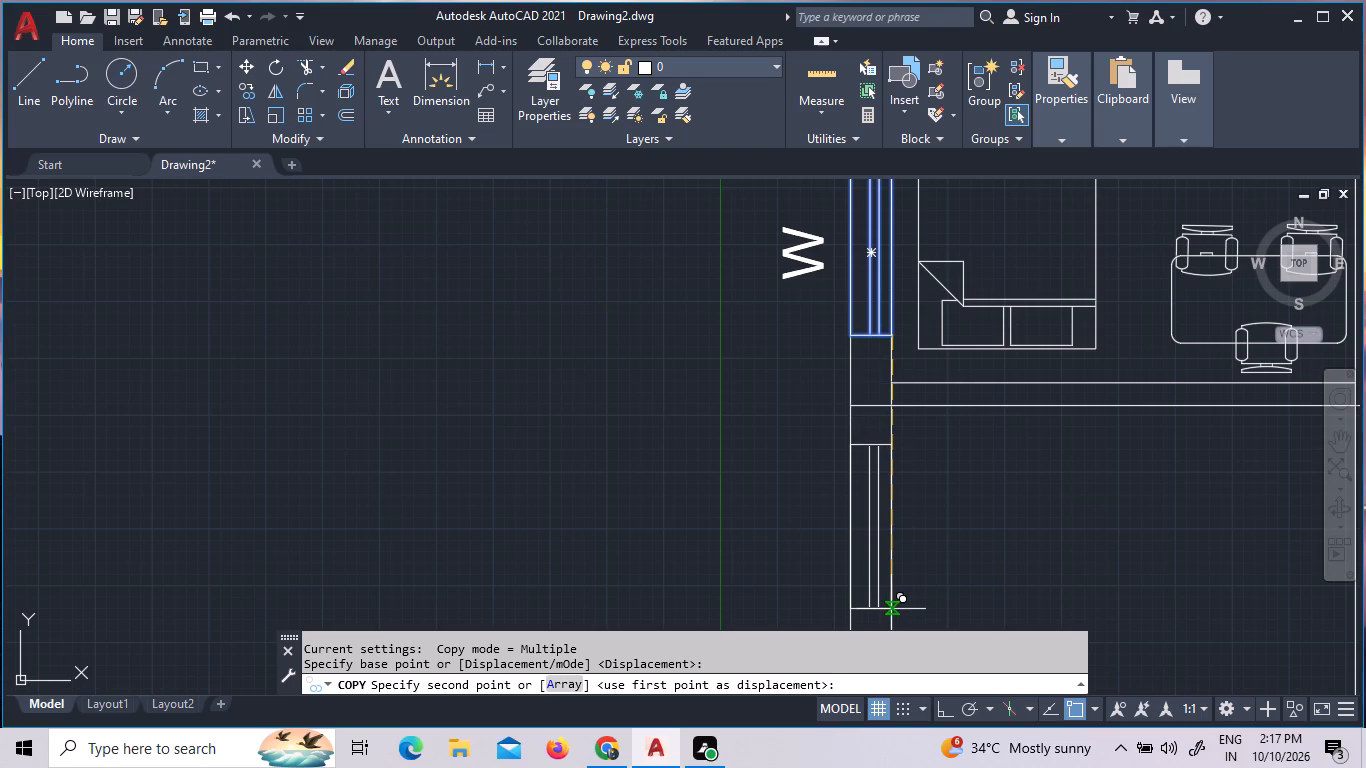
left_click(891, 609)
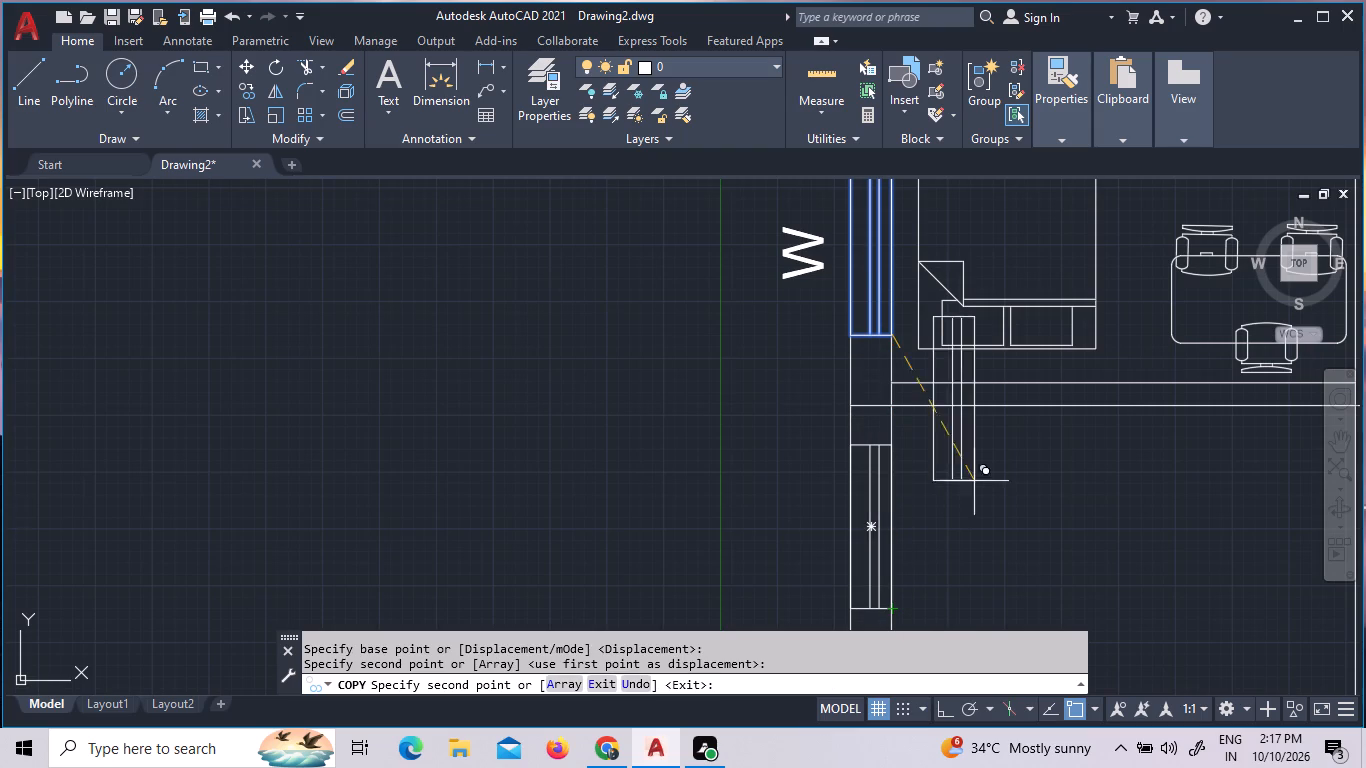
key("Escape")
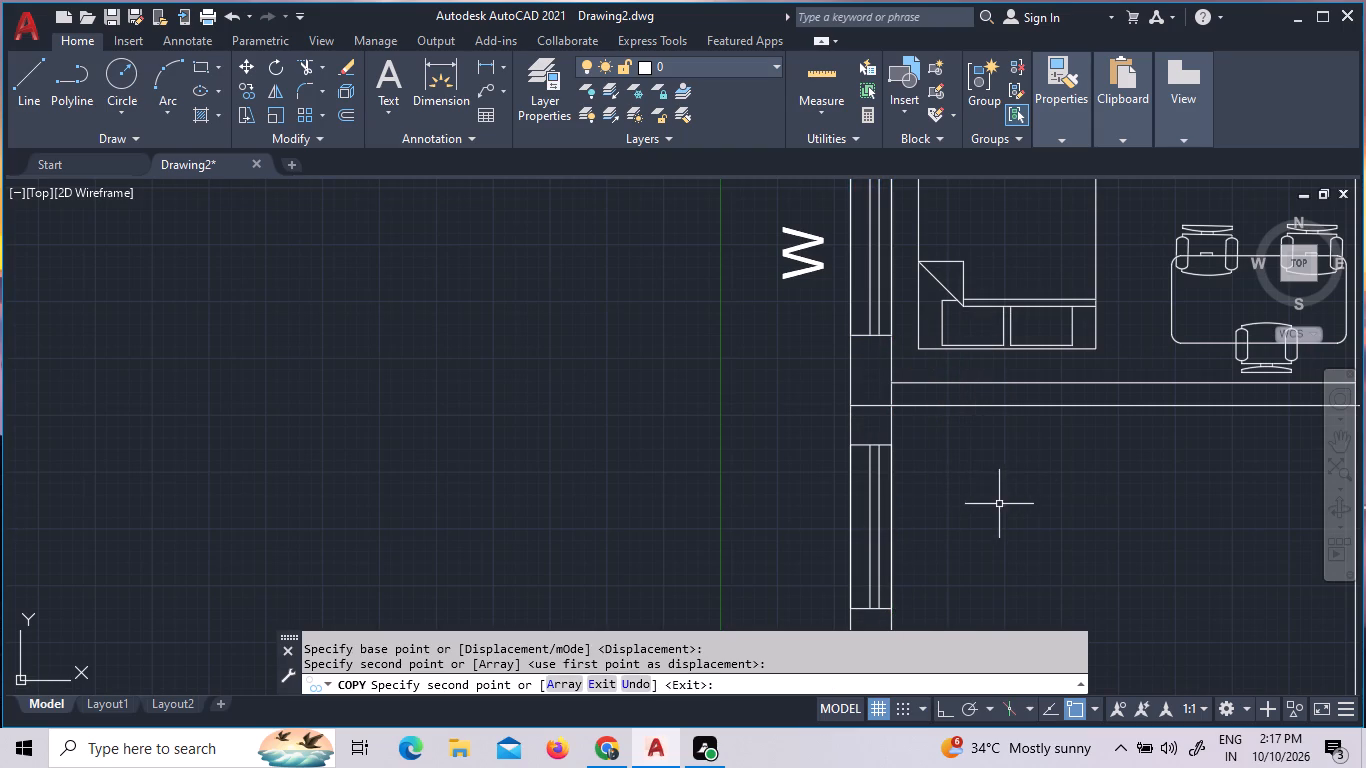
Trim the overlapping lines where the wall between Consultation Room 3 and the new room meets the west and east walls.
scroll(990, 463, "down", 3)
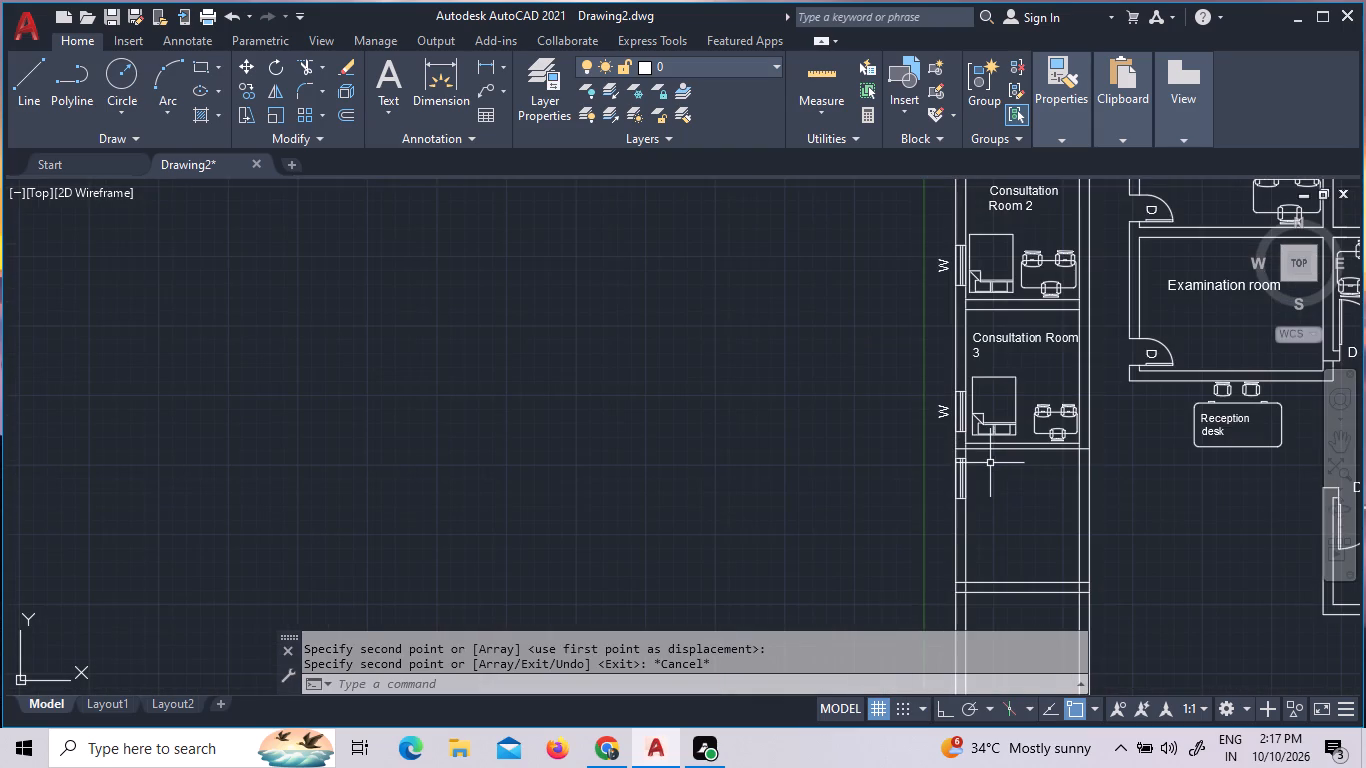
scroll(1014, 471, "up", 3)
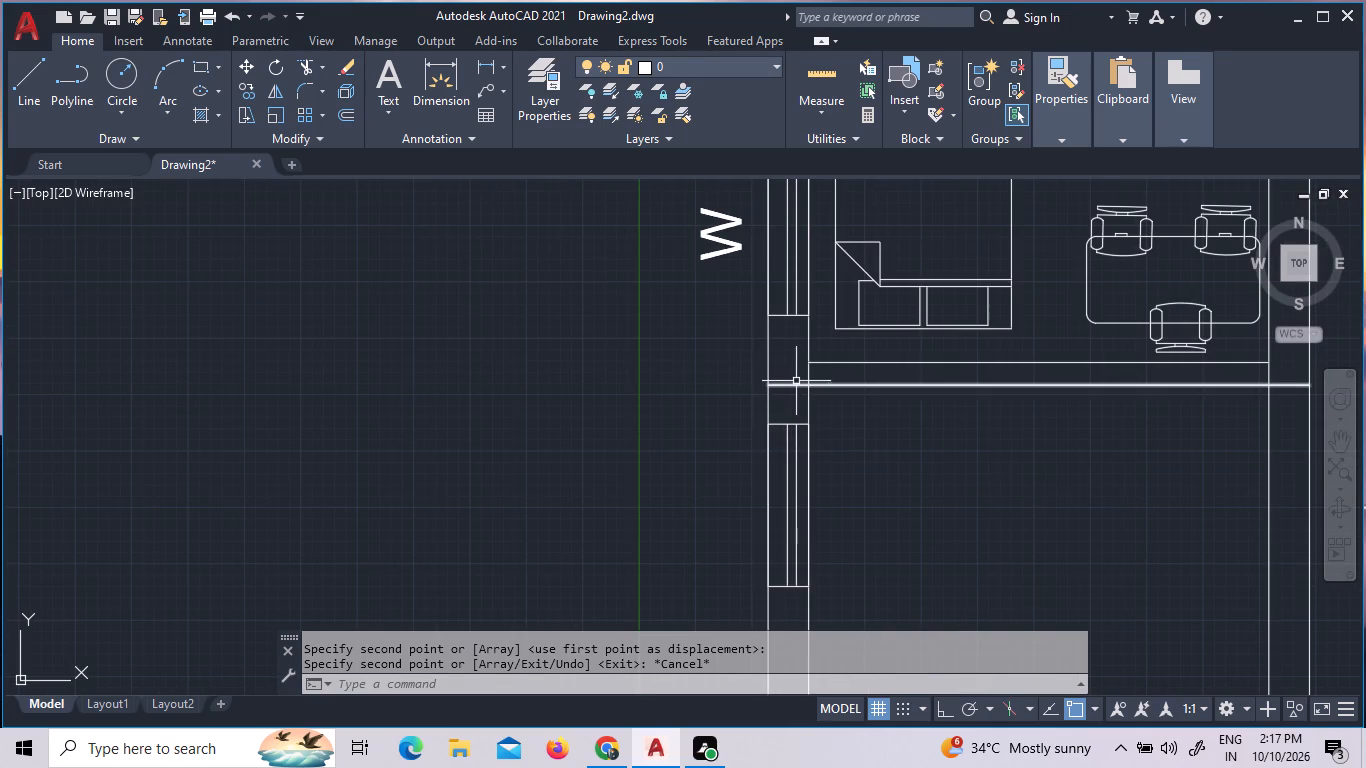
key("t")
key("r")
key("space")
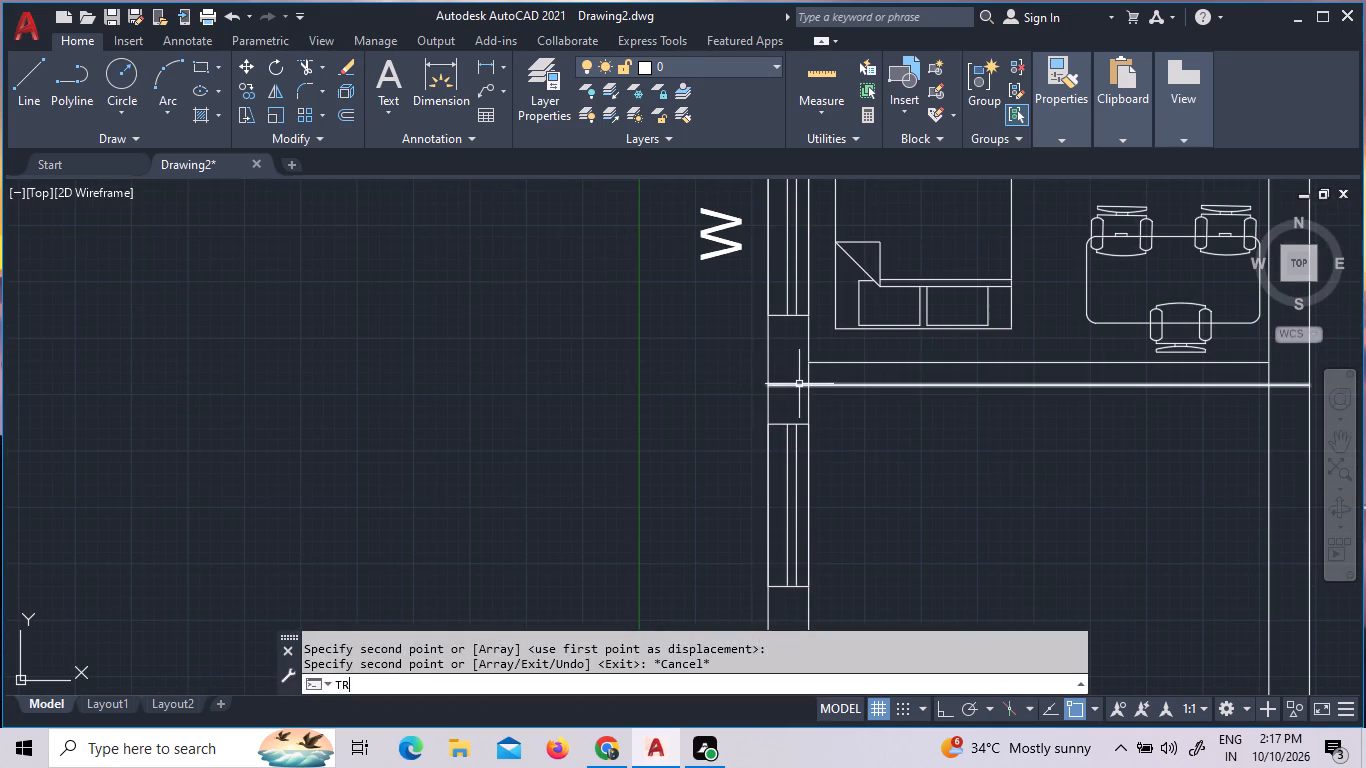
key("space")
left_click(803, 383)
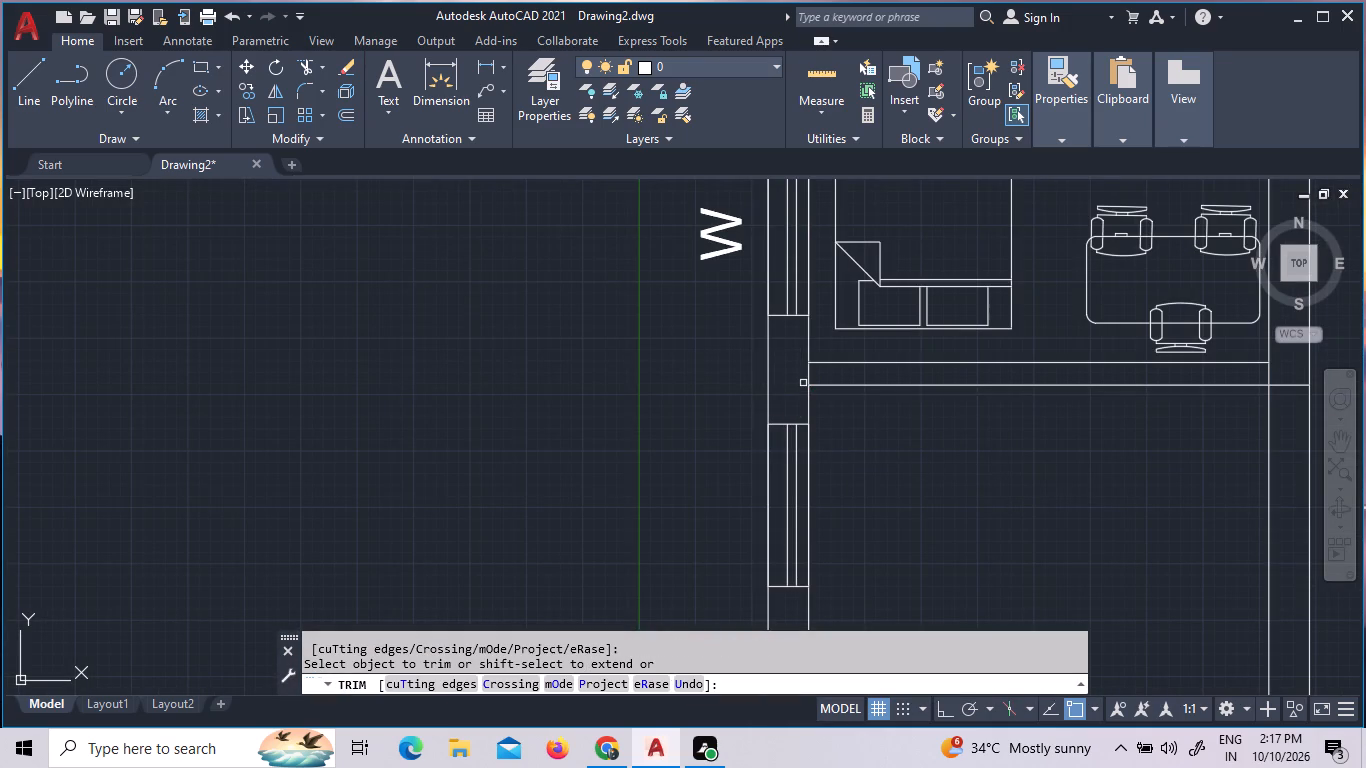
left_click(808, 375)
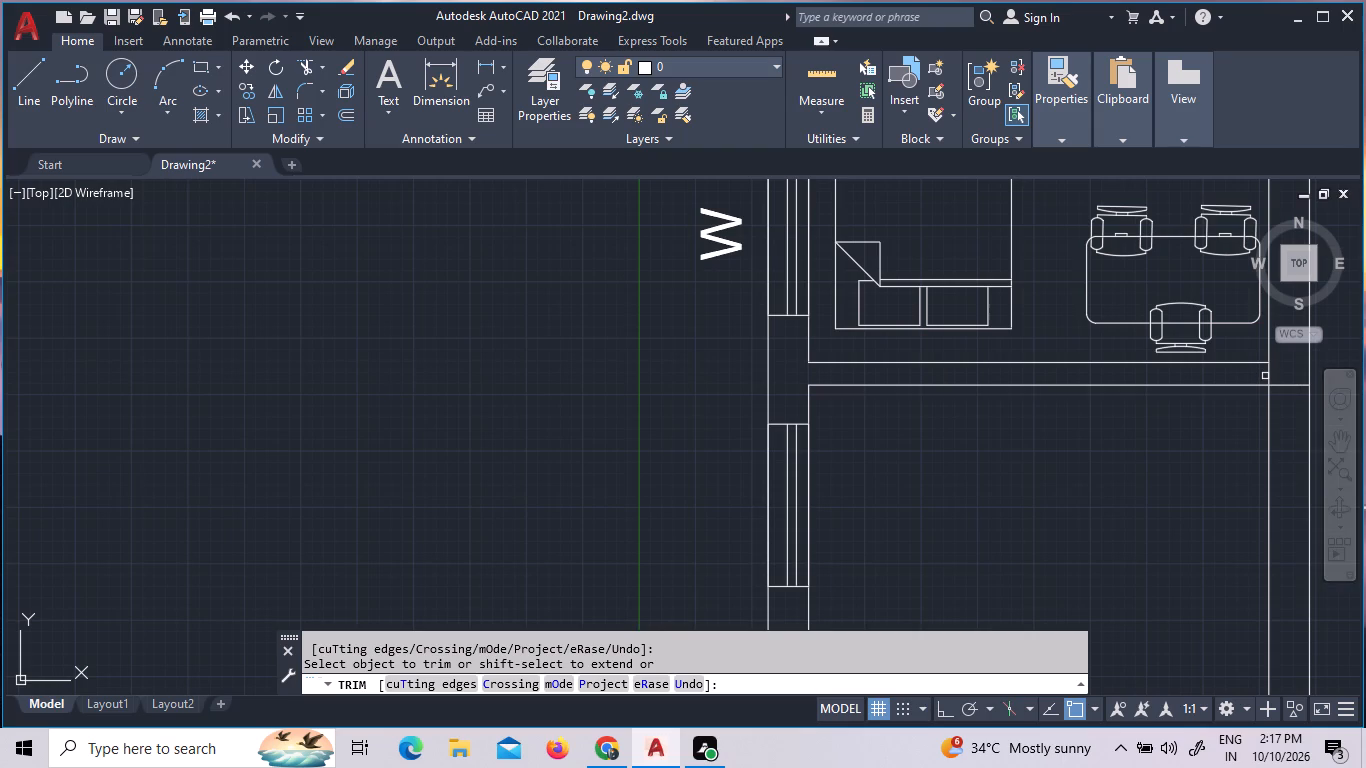
left_click(1268, 375)
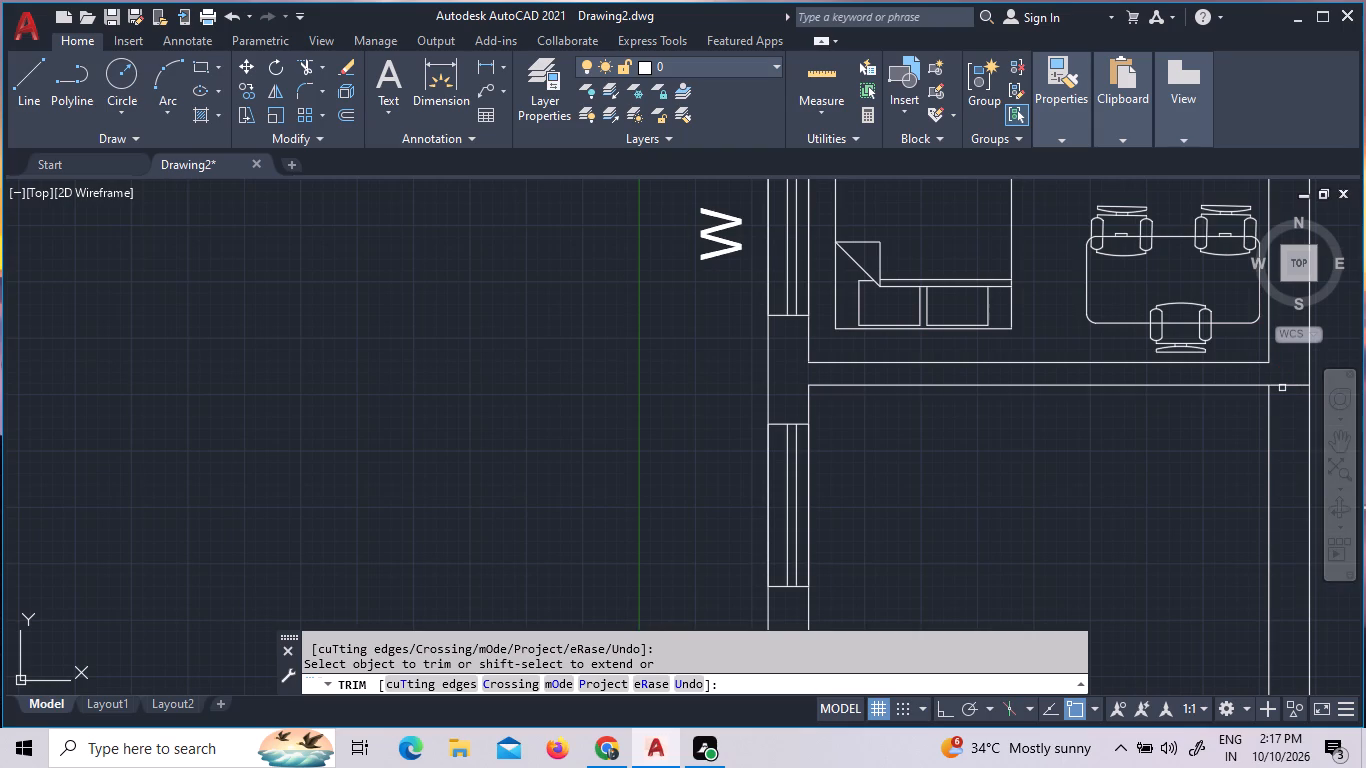
left_click(1282, 384)
Trim the overlapping lines where the wall between the two new rooms meets the west and east walls.
scroll(1284, 381, "down", 2)
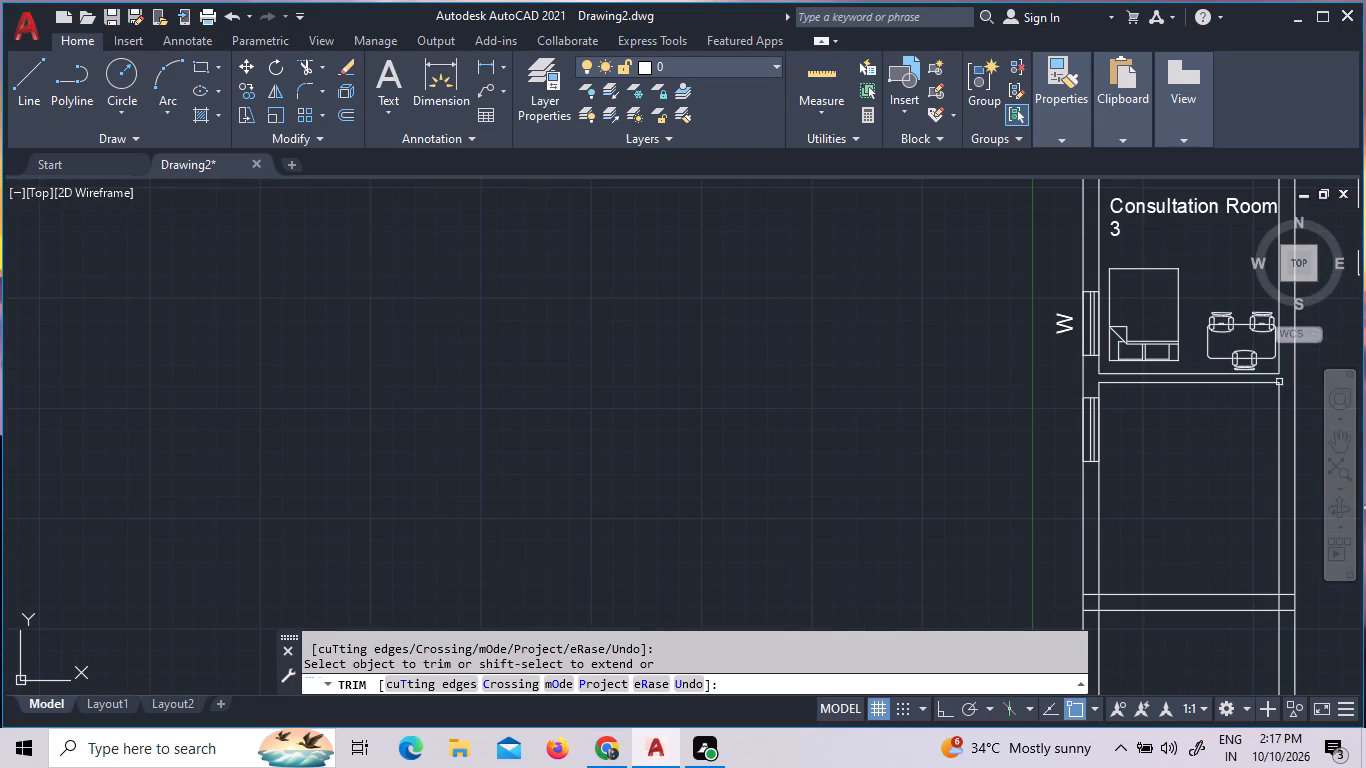
scroll(1104, 600, "up", 2)
left_click(1103, 600)
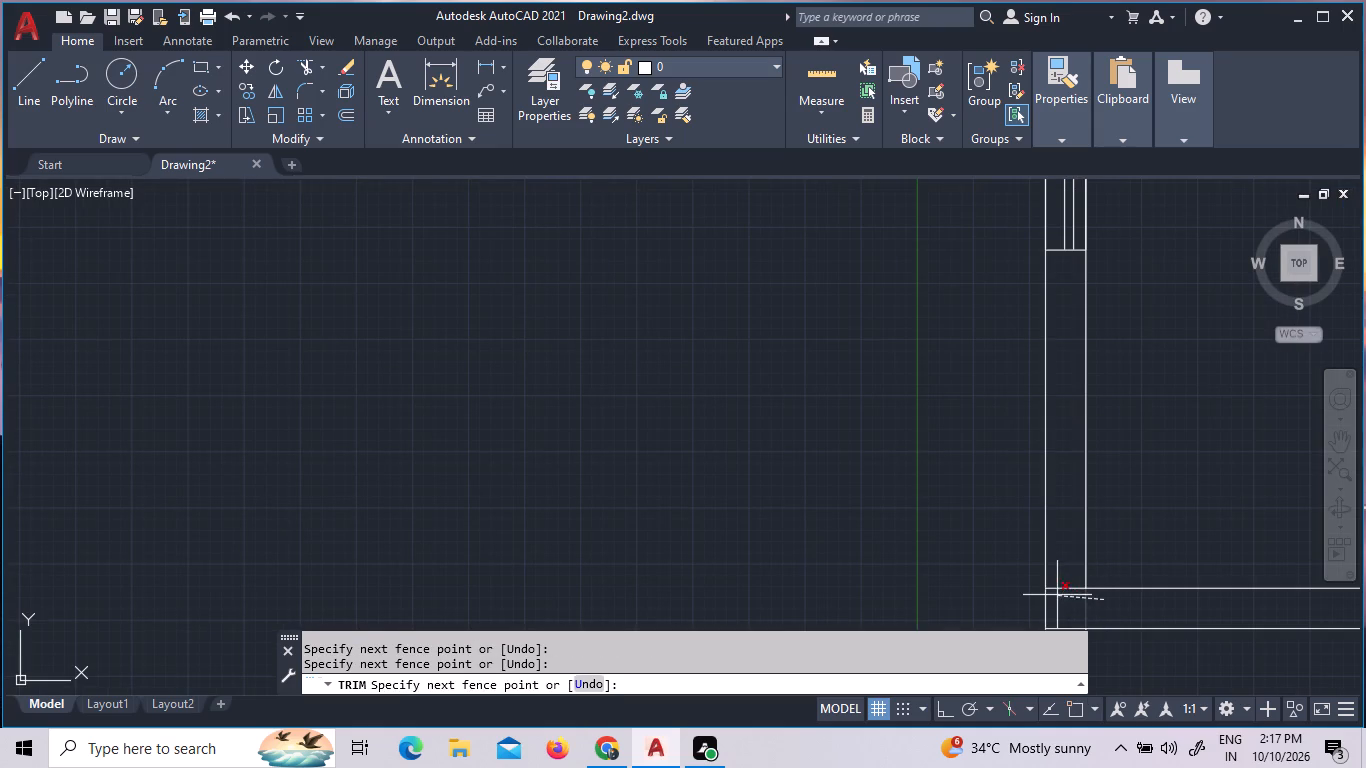
left_click(1062, 581)
scroll(1062, 581, "down", 3)
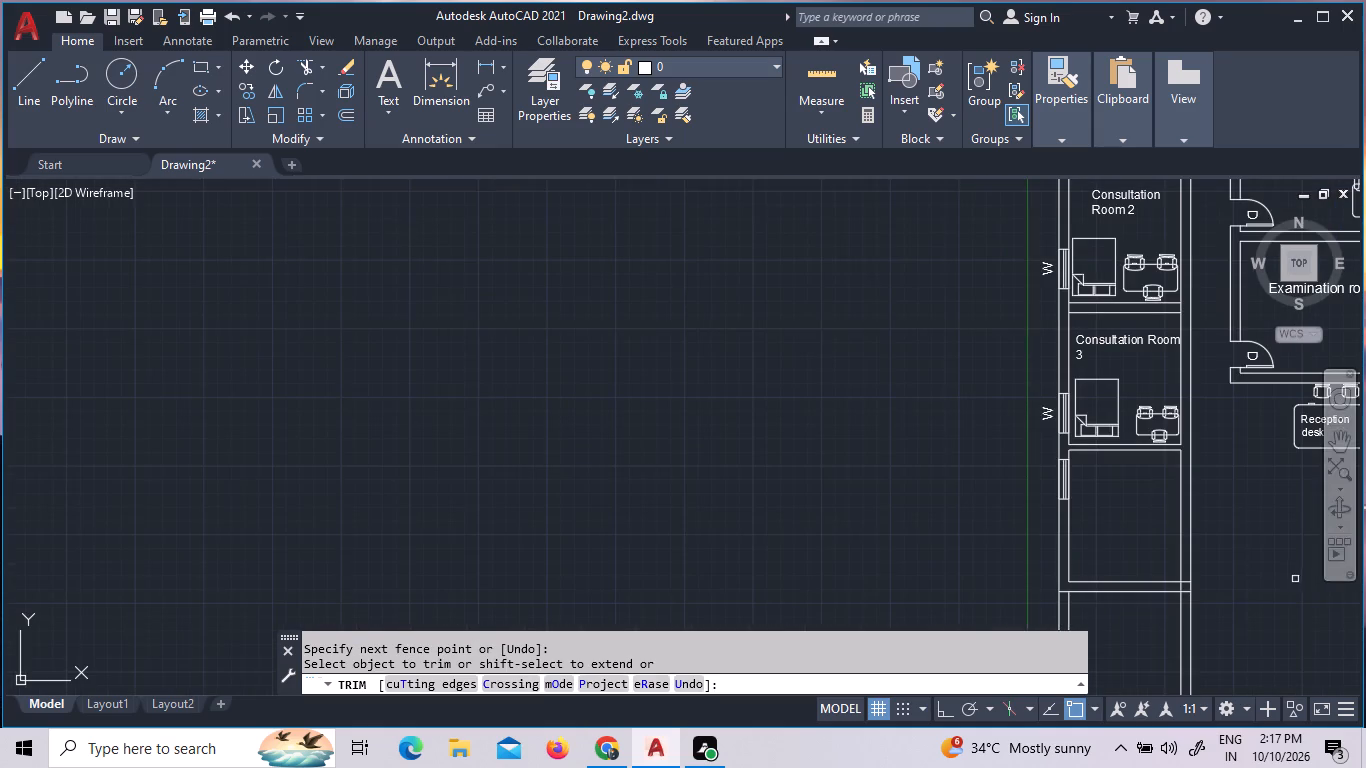
scroll(1229, 581, "up", 5)
scroll(859, 502, "down", 3)
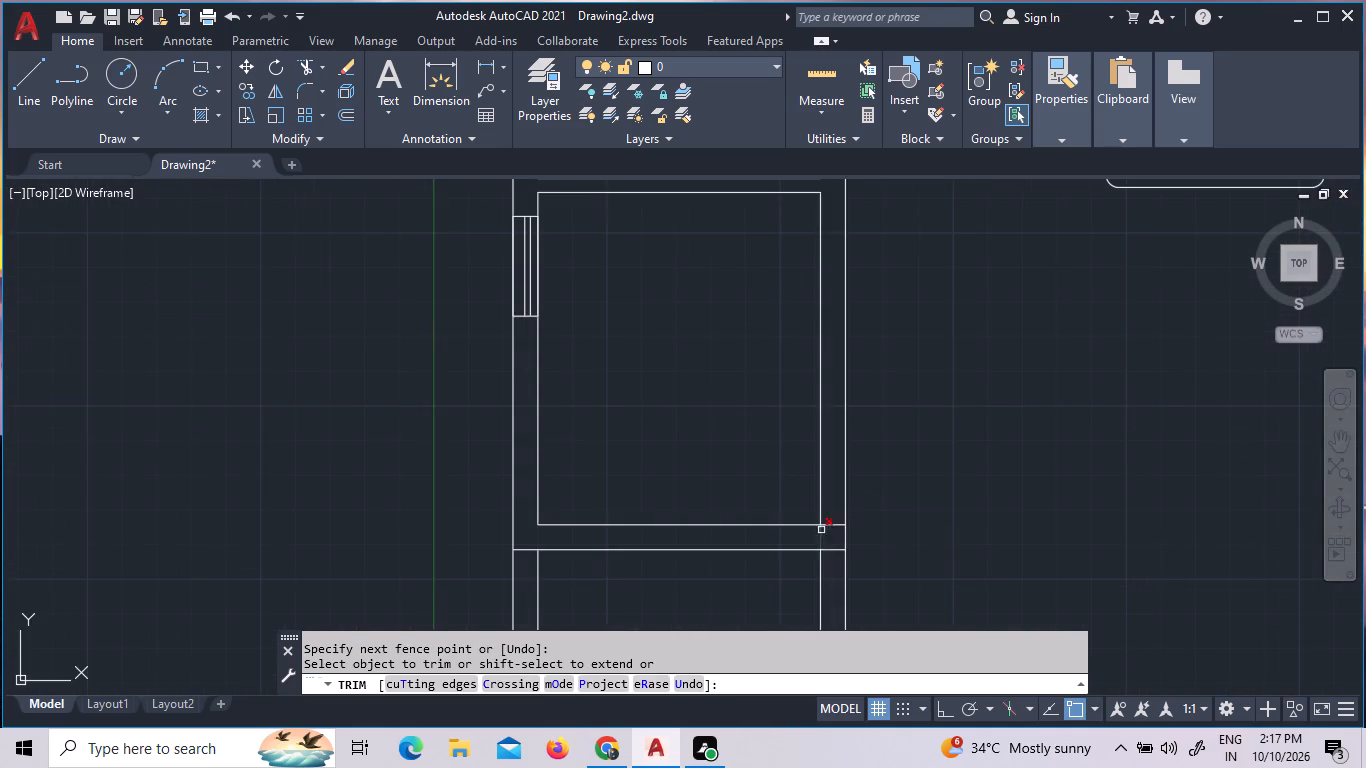
scroll(820, 533, "up", 3)
left_click(806, 550)
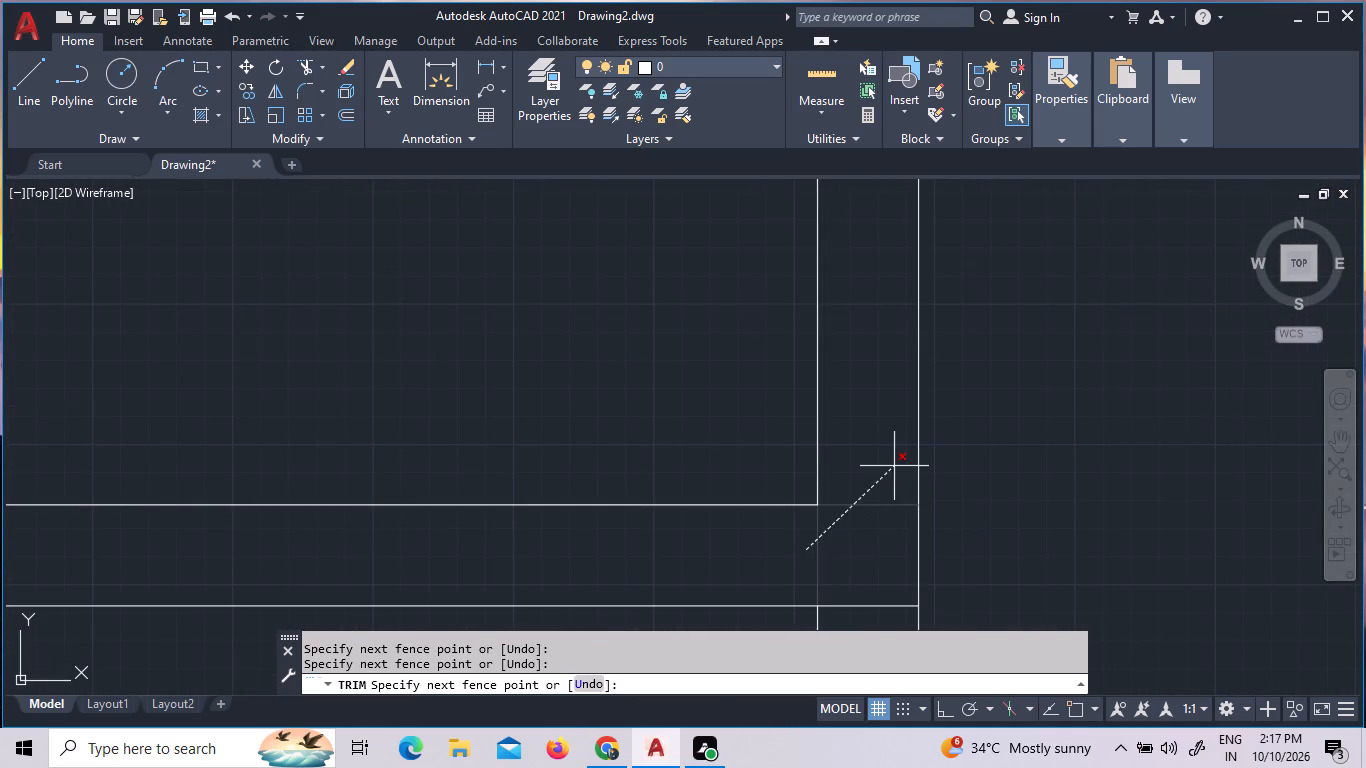
left_click(894, 466)
scroll(894, 466, "down", 3)
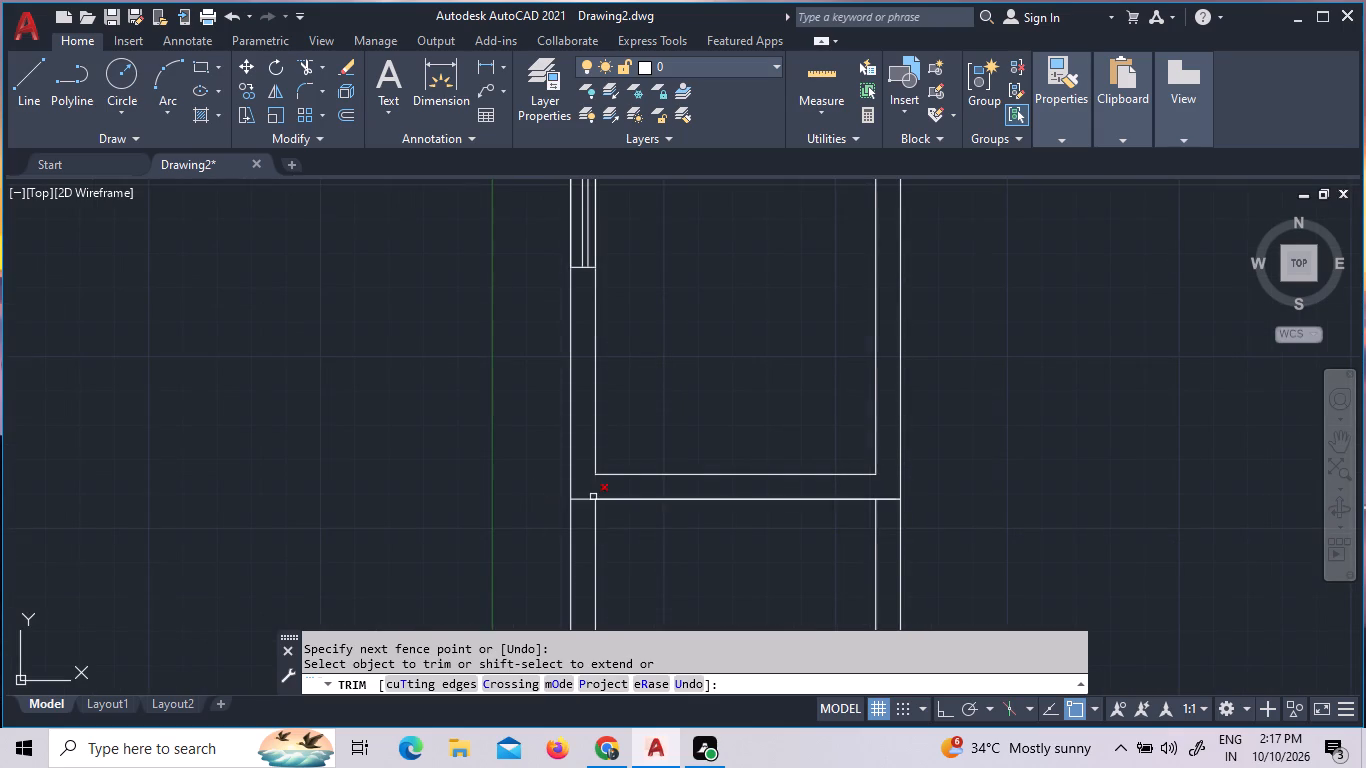
left_click(590, 499)
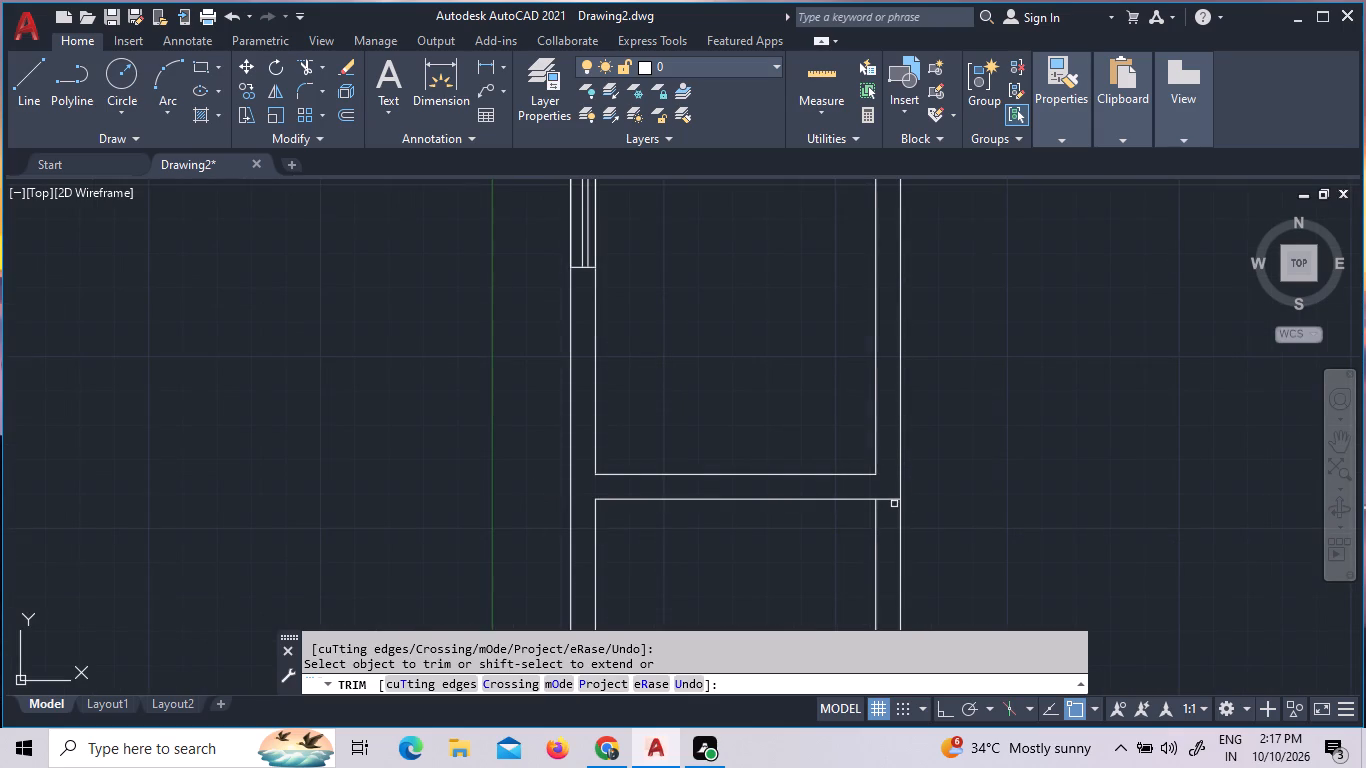
left_click(891, 502)
scroll(888, 506, "down", 2)
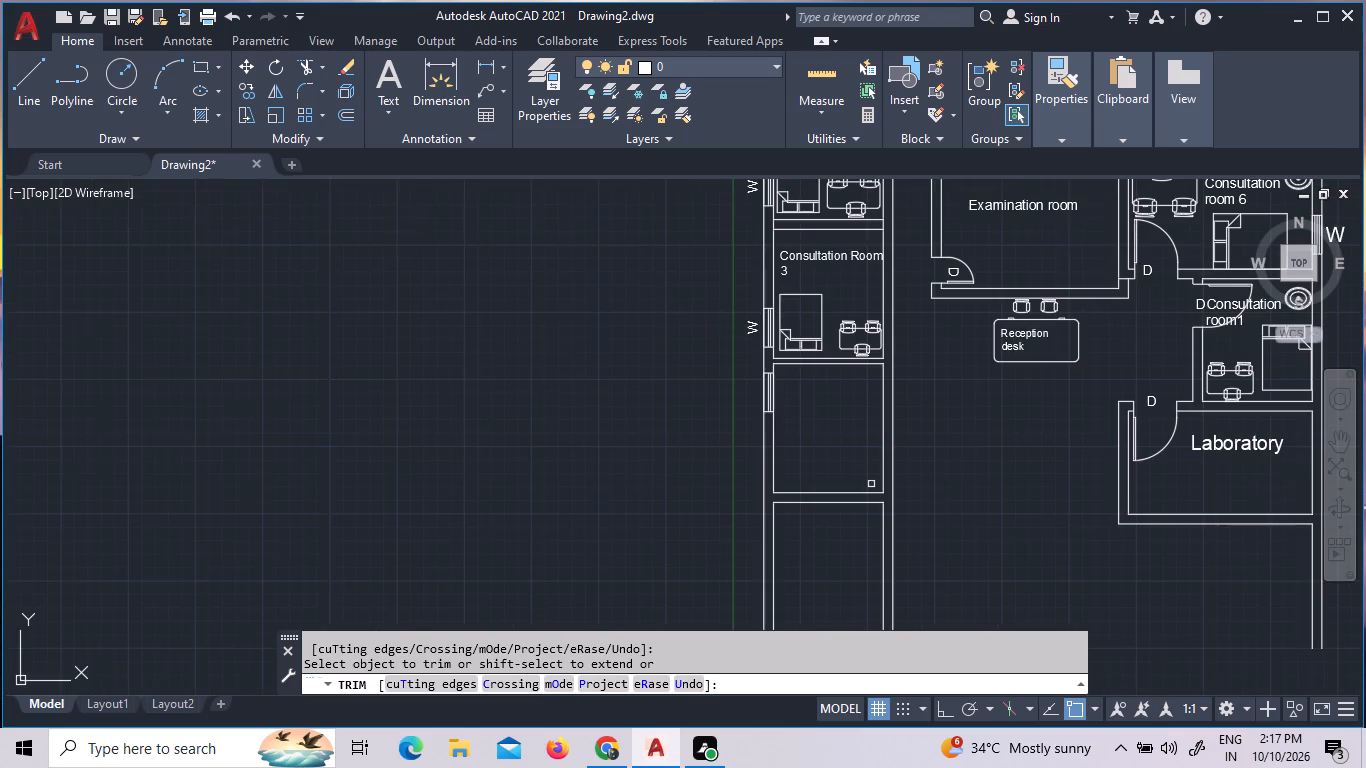
scroll(785, 396, "up", 1)
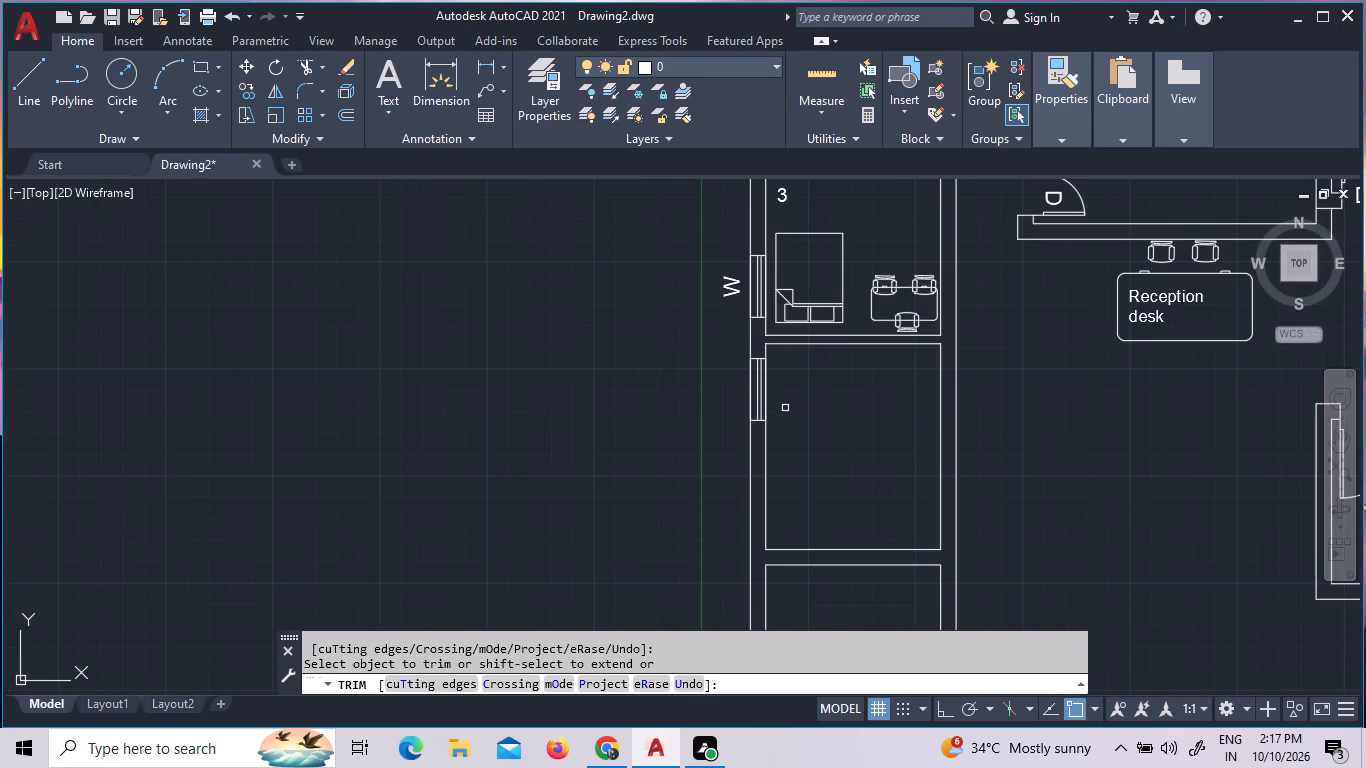
key("Escape")
key("Escape")
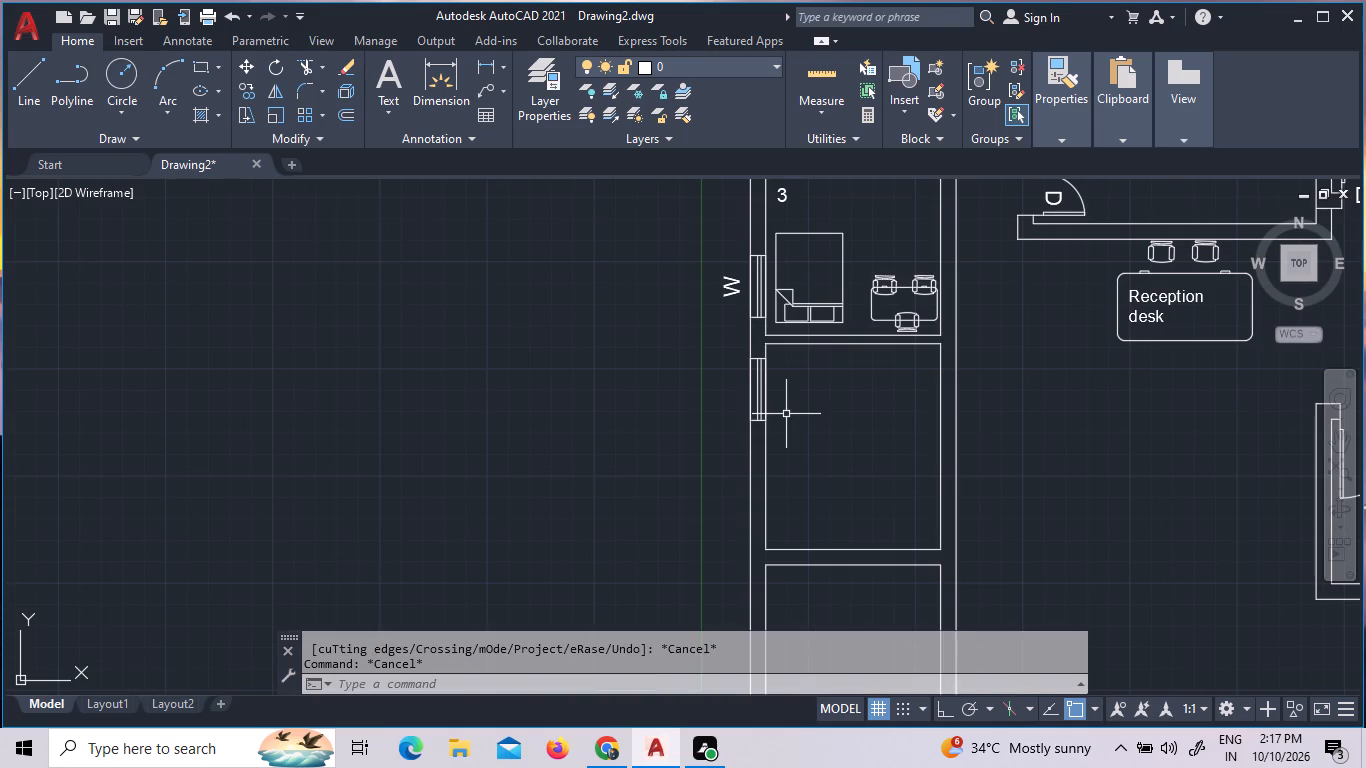
Add the multiline text label "Office" at 8" height in the room directly south of Consultation Room 3.
left_click(396, 83)
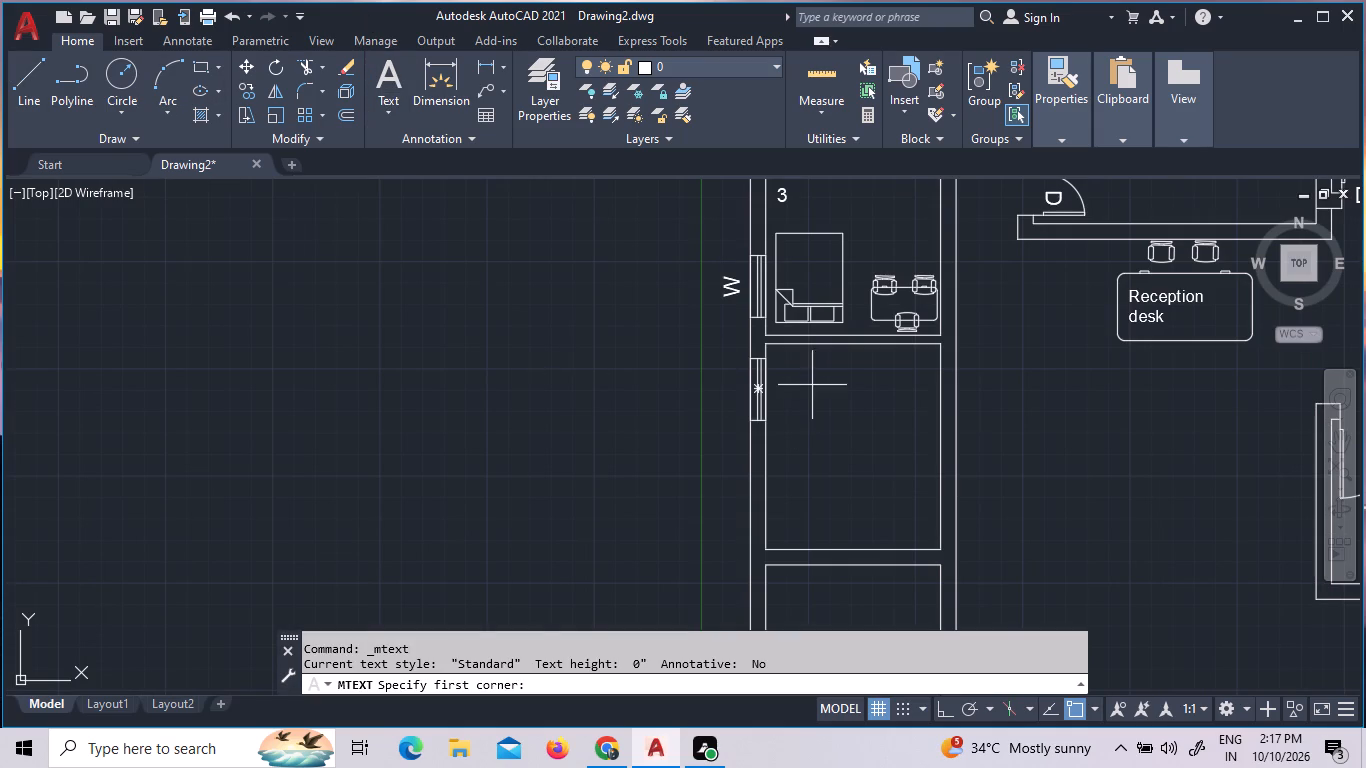
left_click(795, 379)
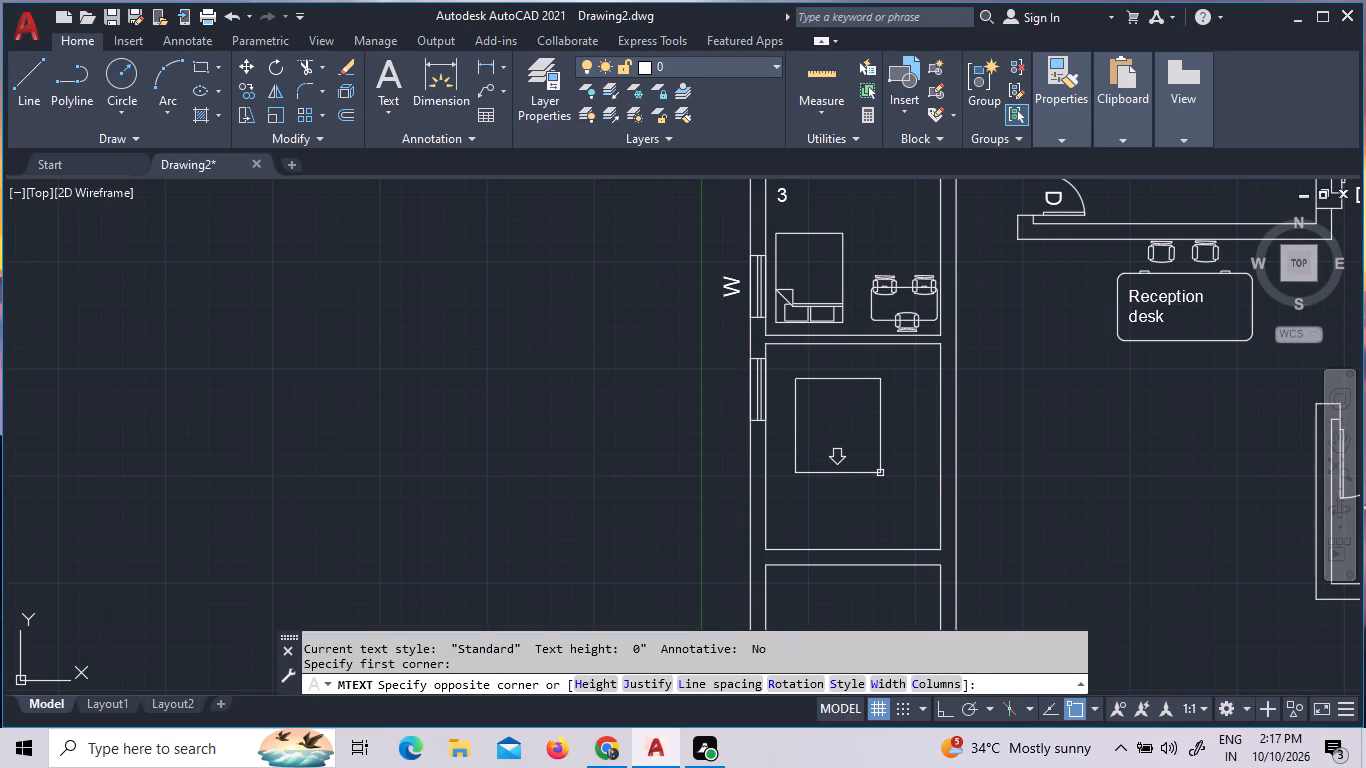
left_click(881, 473)
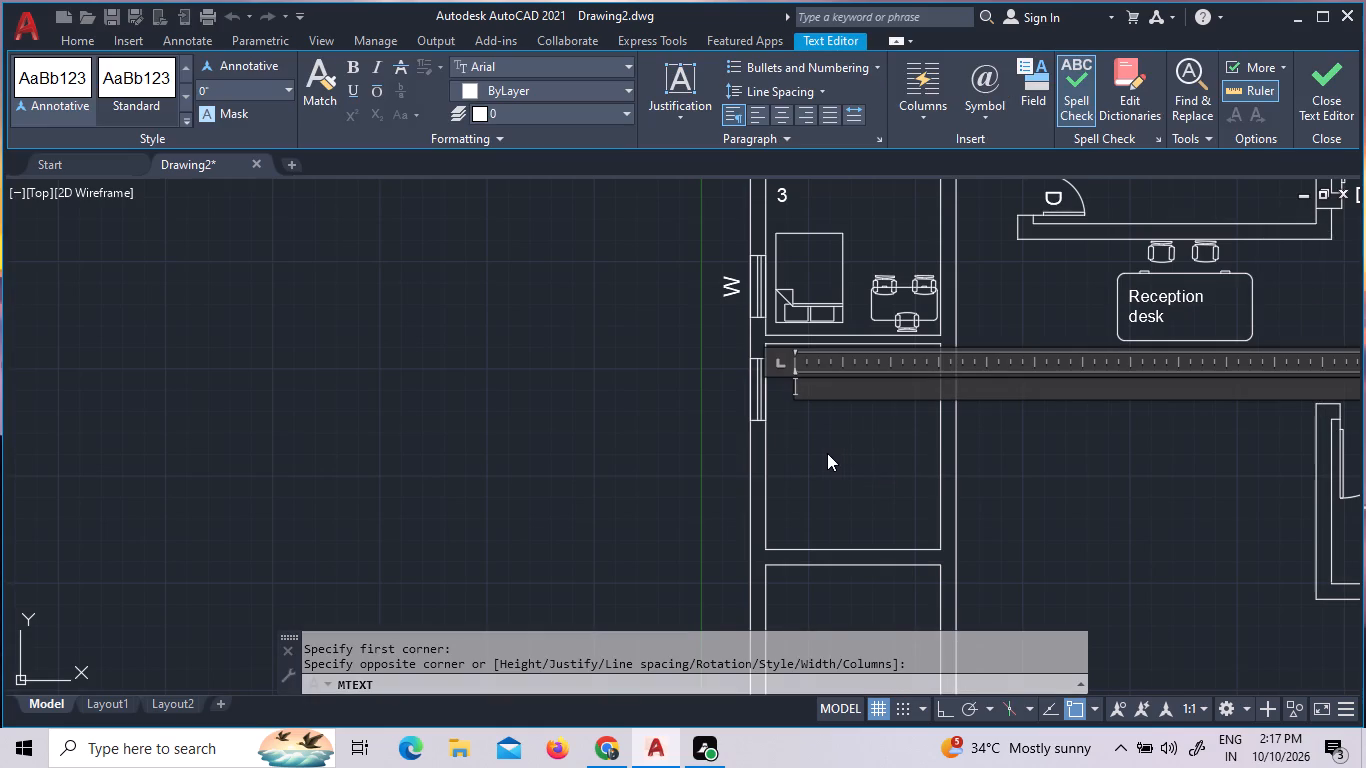
key("o")
type("FF")
key("BackSpace")
key("BackSpace")
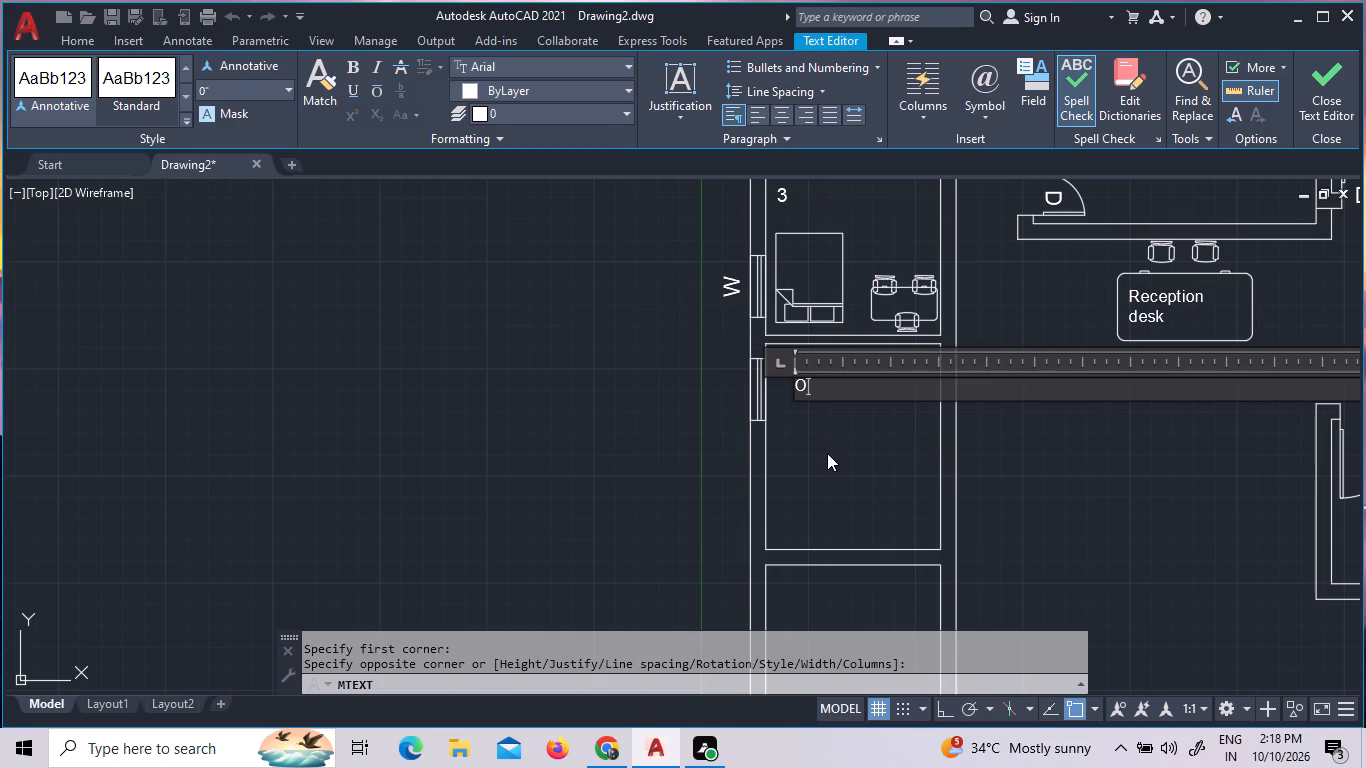
type("ffice")
key("Return")
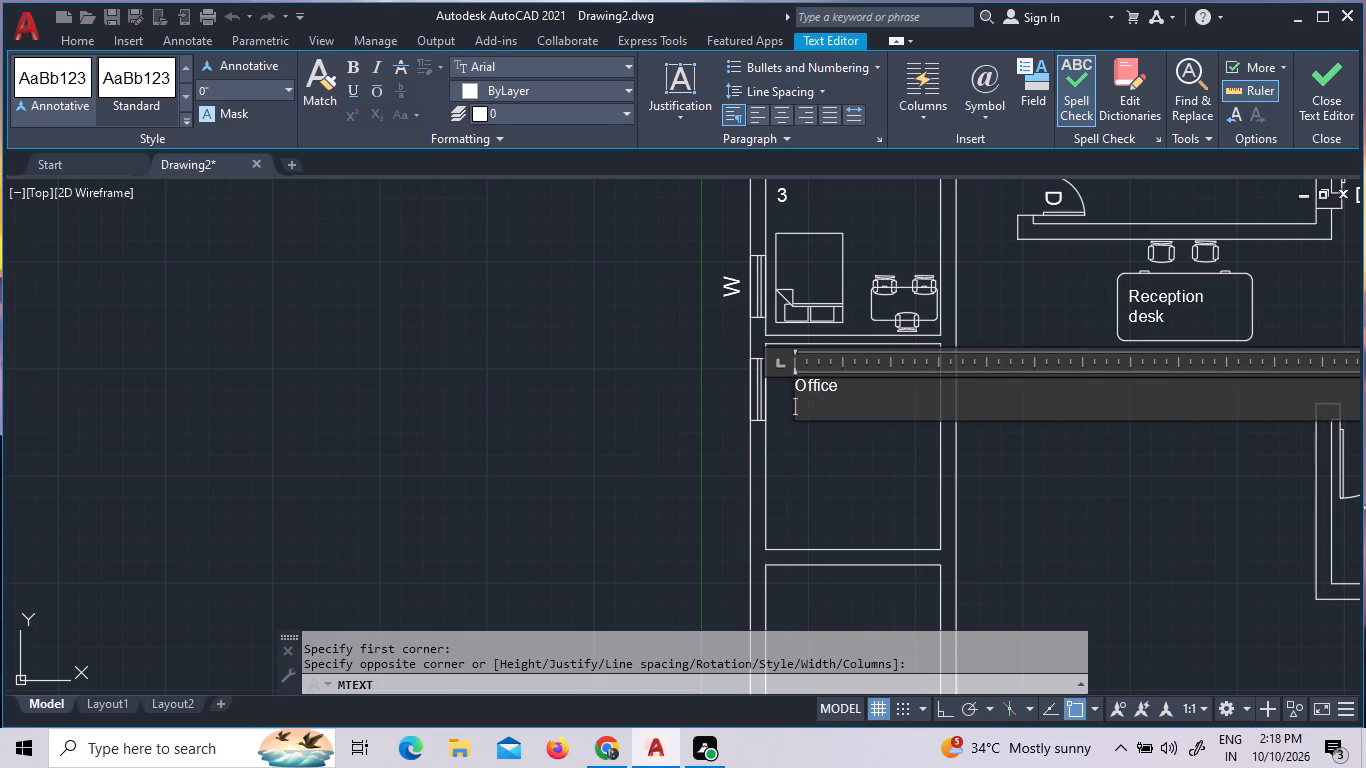
left_click_drag(840, 389, 794, 389)
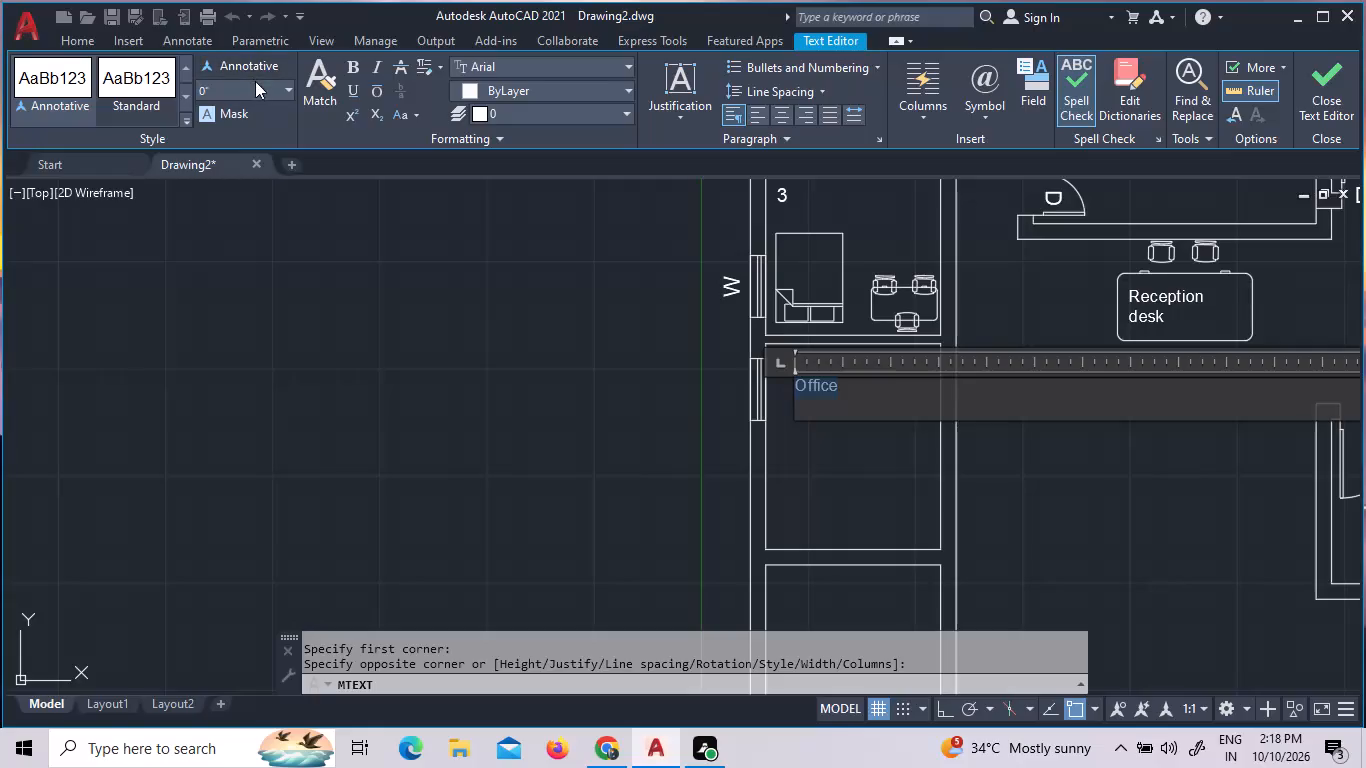
left_click(286, 84)
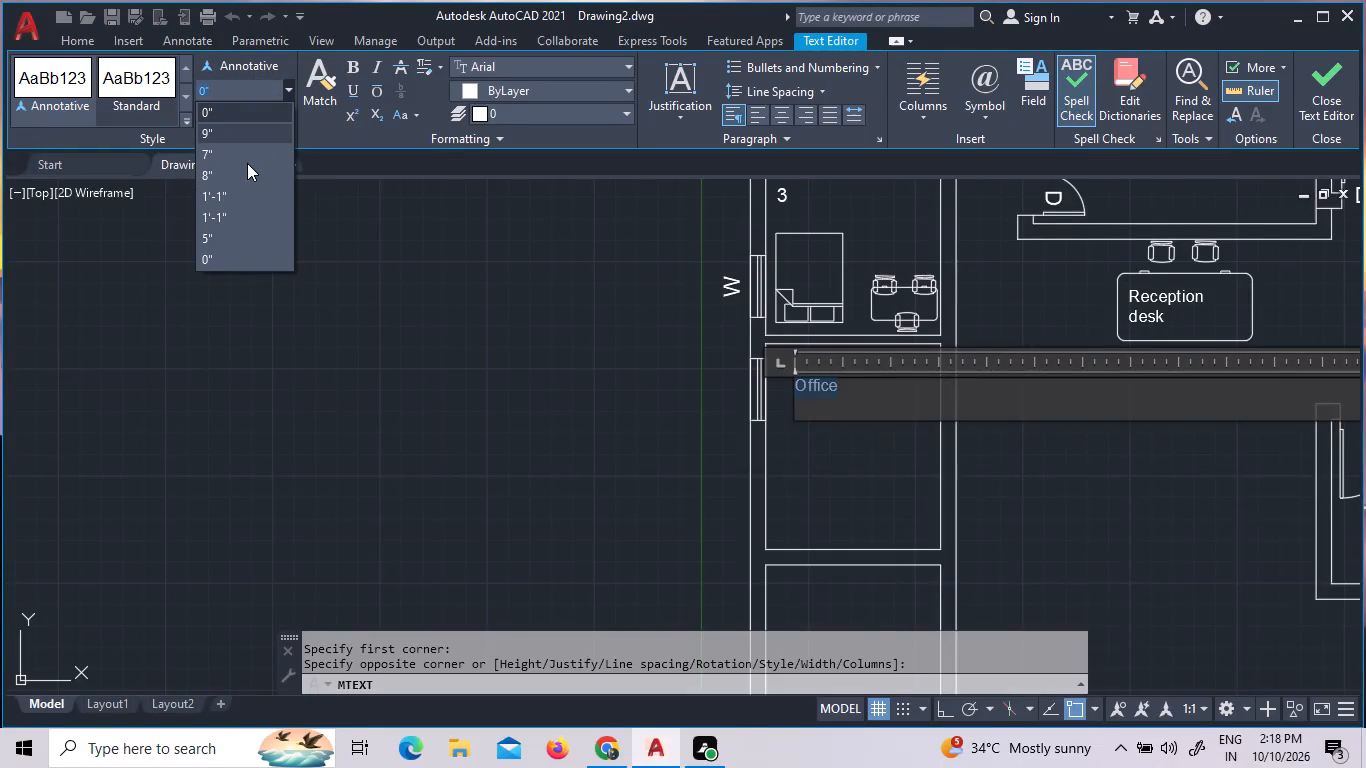
left_click(240, 178)
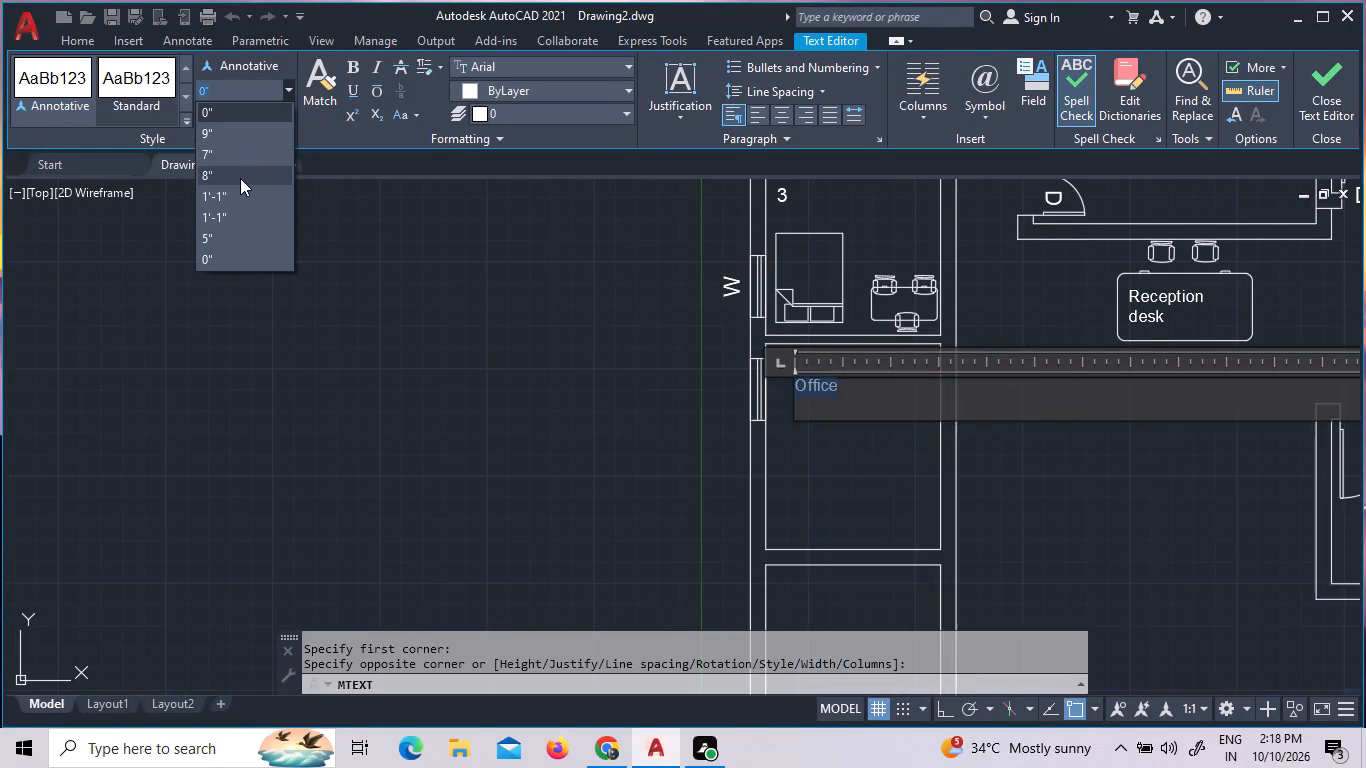
left_click(455, 358)
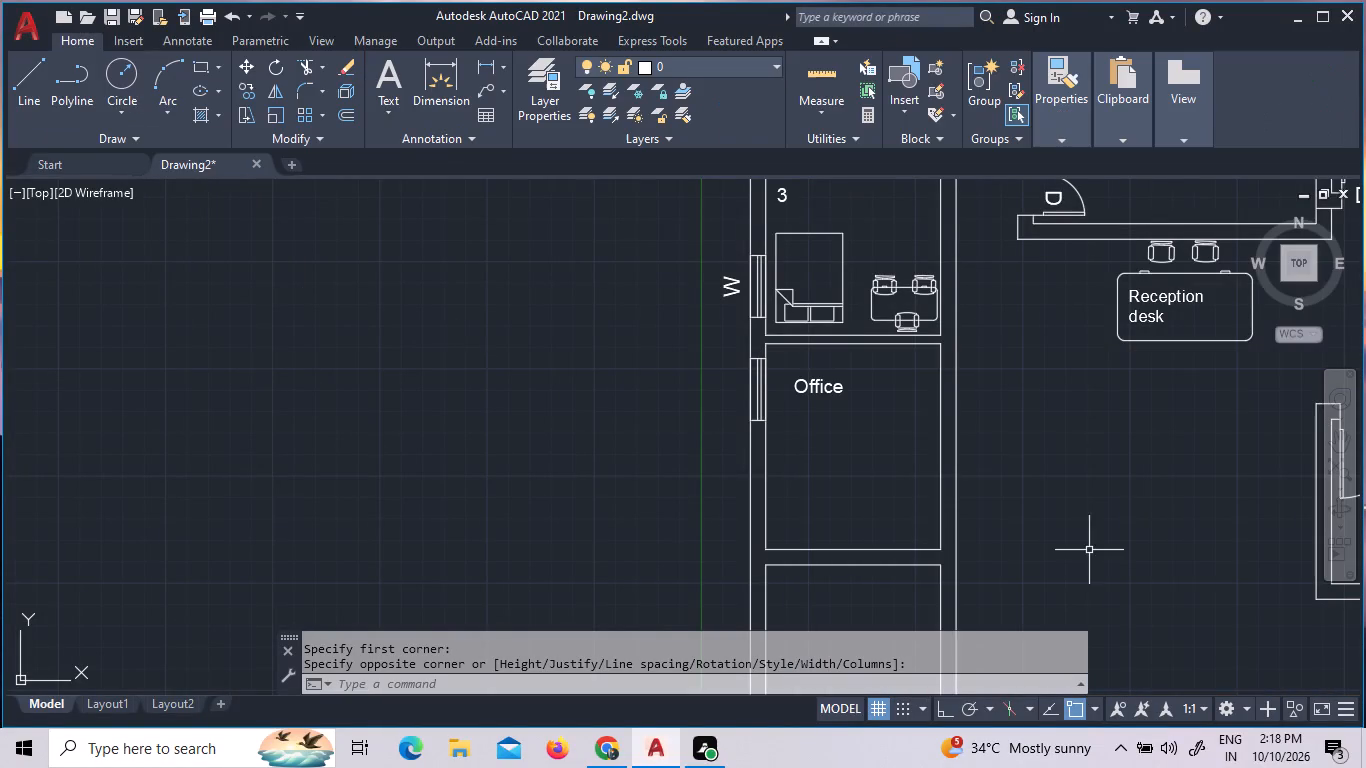
Move the "Office" label to the middle of its room.
left_click(872, 436)
left_click(801, 361)
right_click(801, 361)
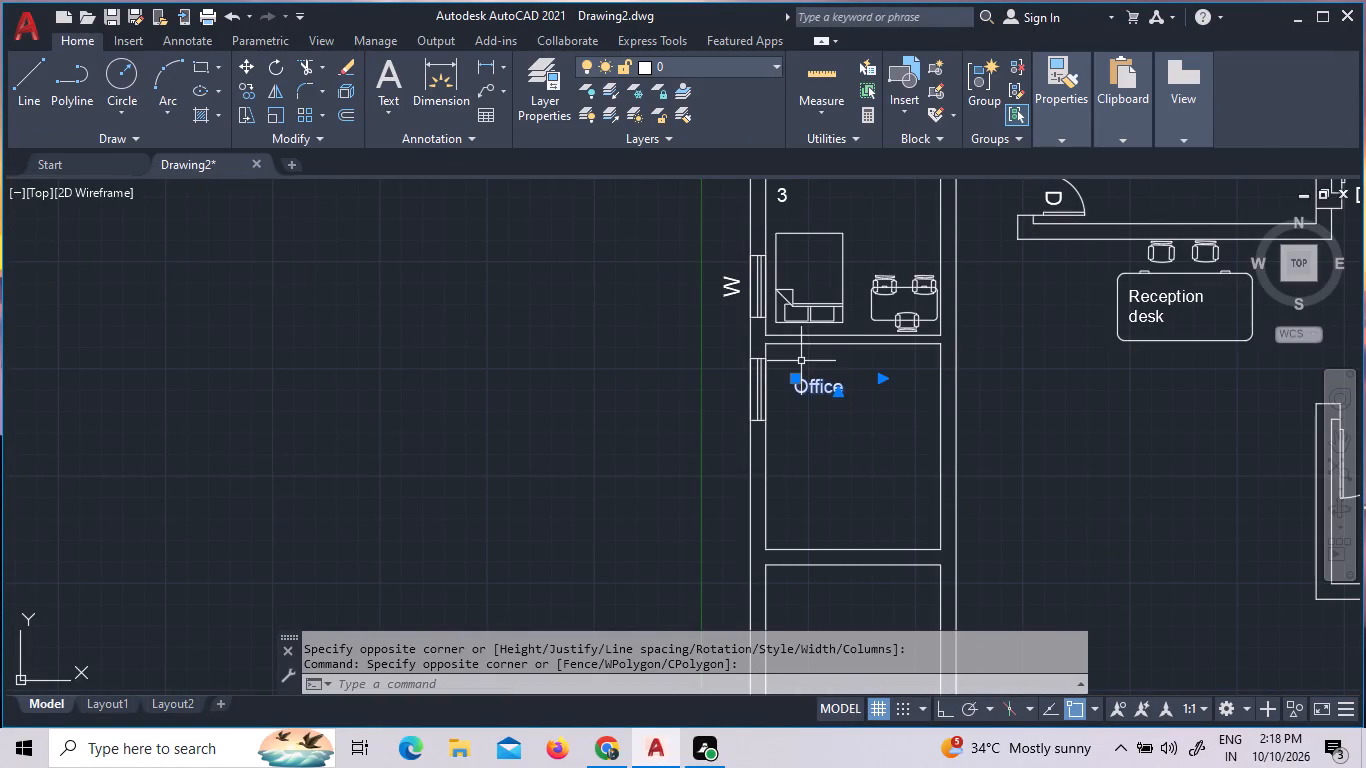
double_click(866, 390)
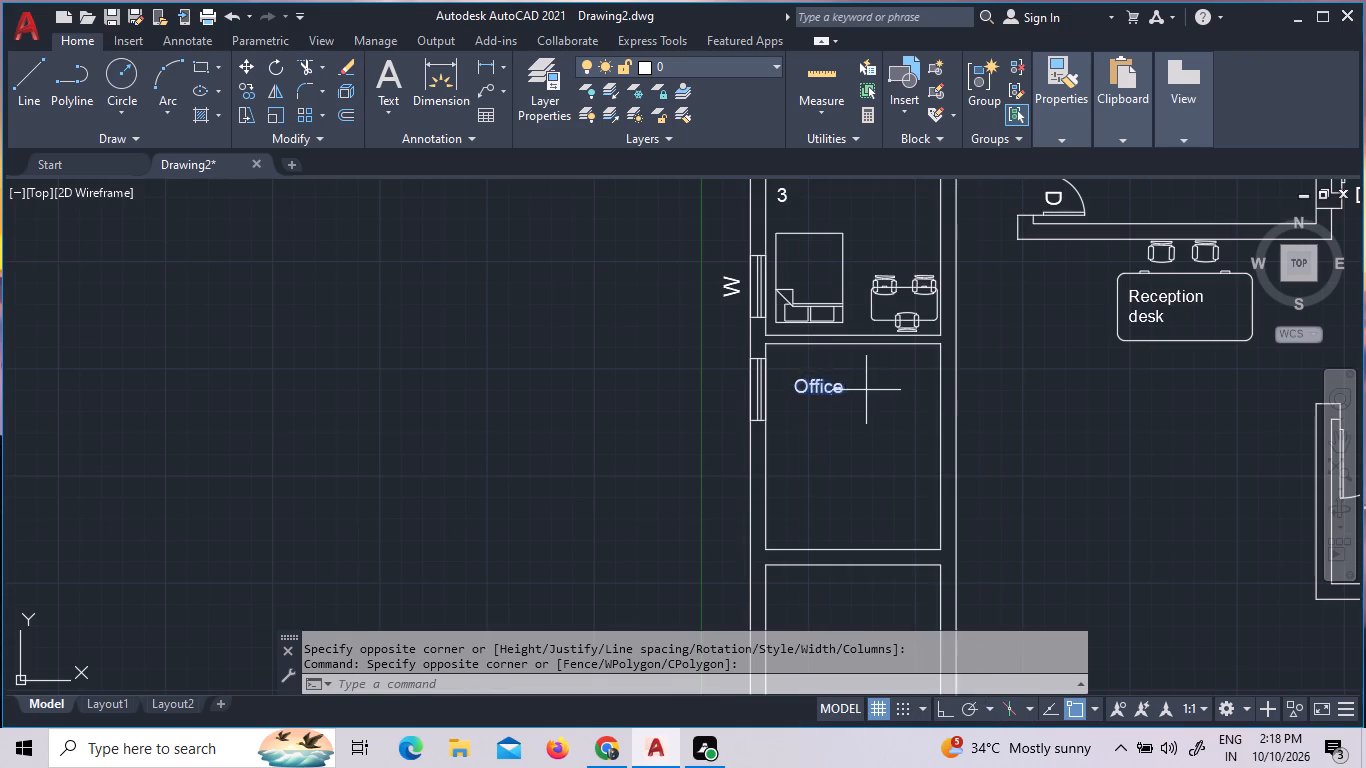
left_click(906, 452)
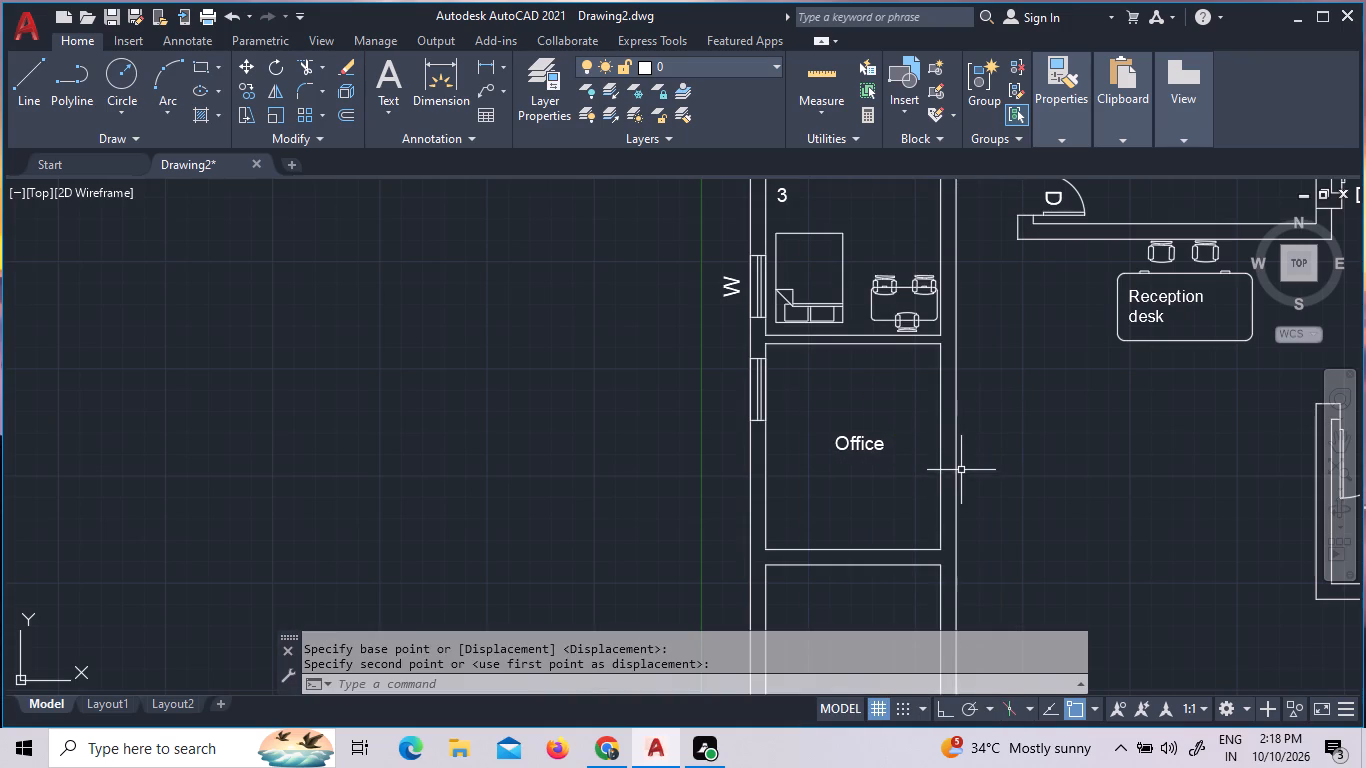
Copy the "Office" label south into the middle of the southernmost west-side room.
left_click(847, 449)
right_click(845, 447)
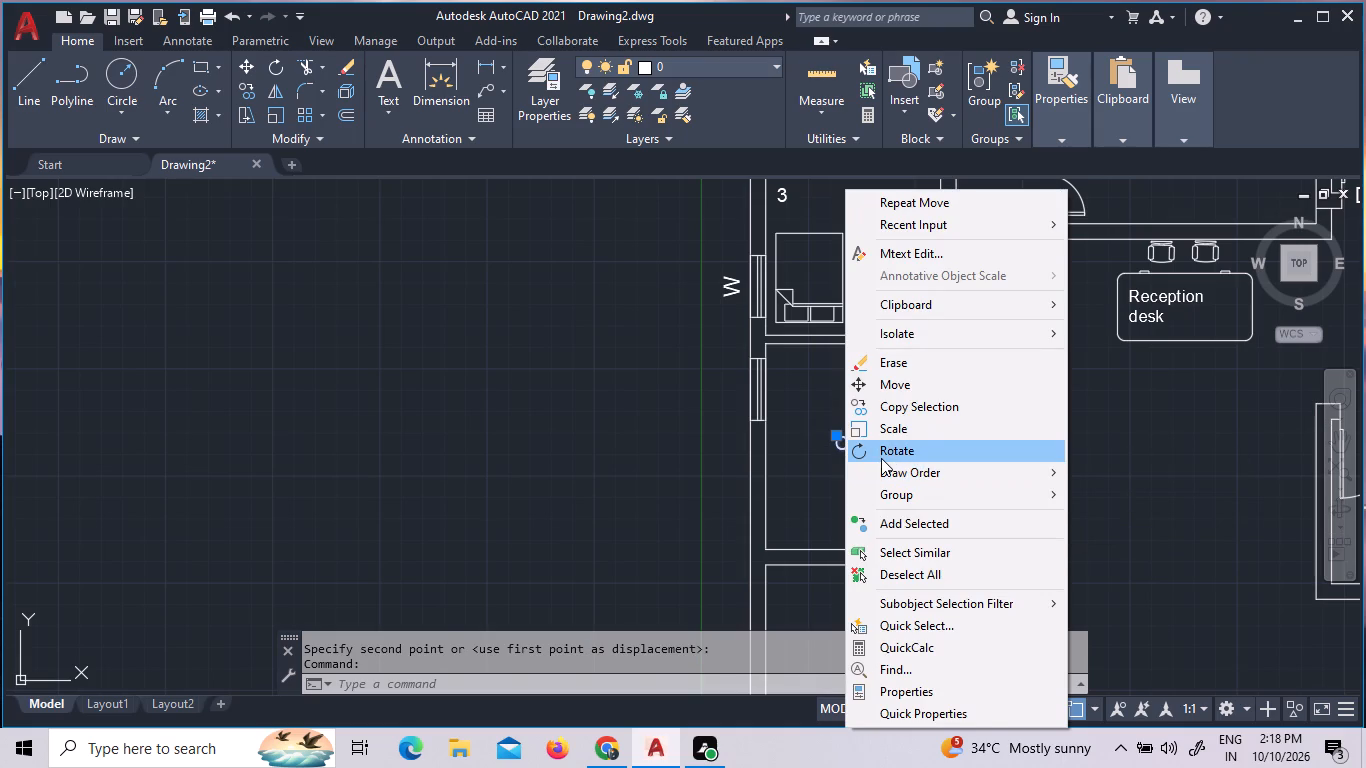
left_click(933, 406)
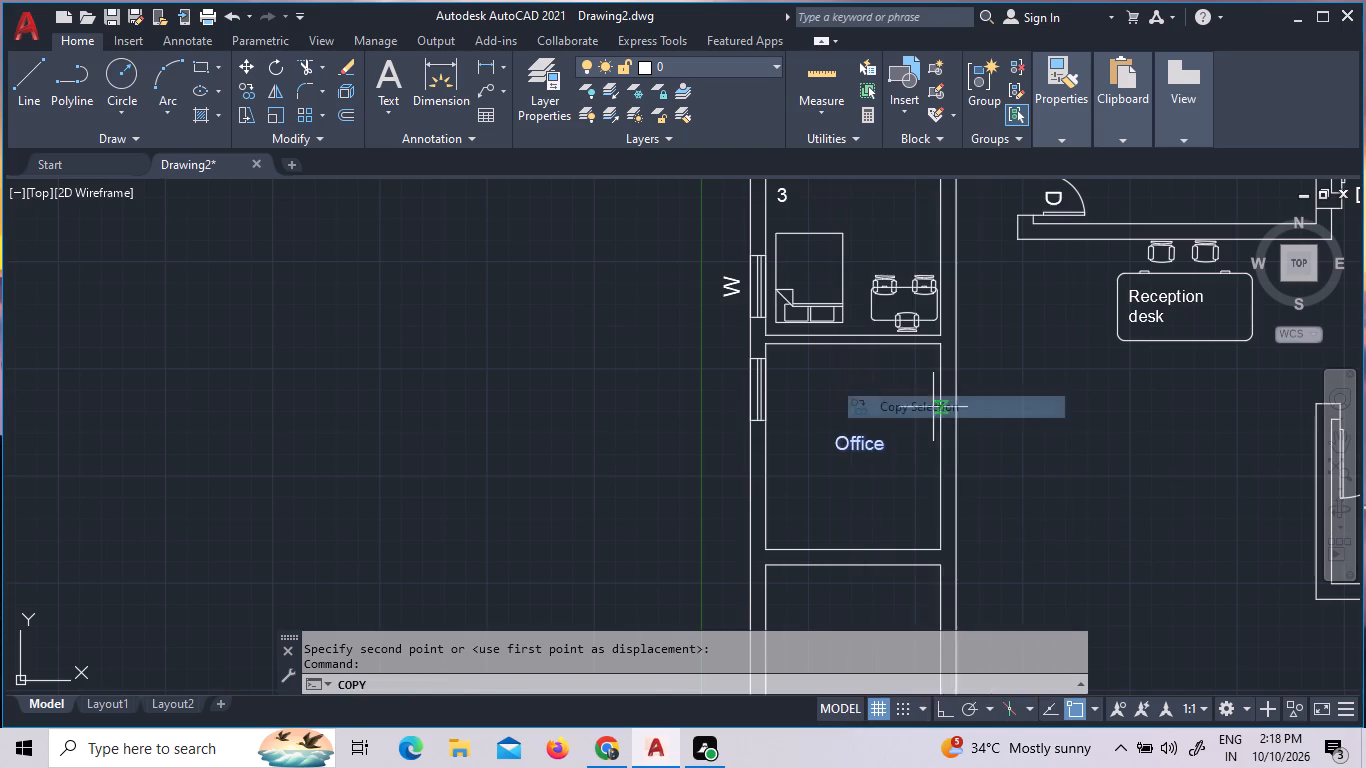
scroll(920, 576, "down", 5)
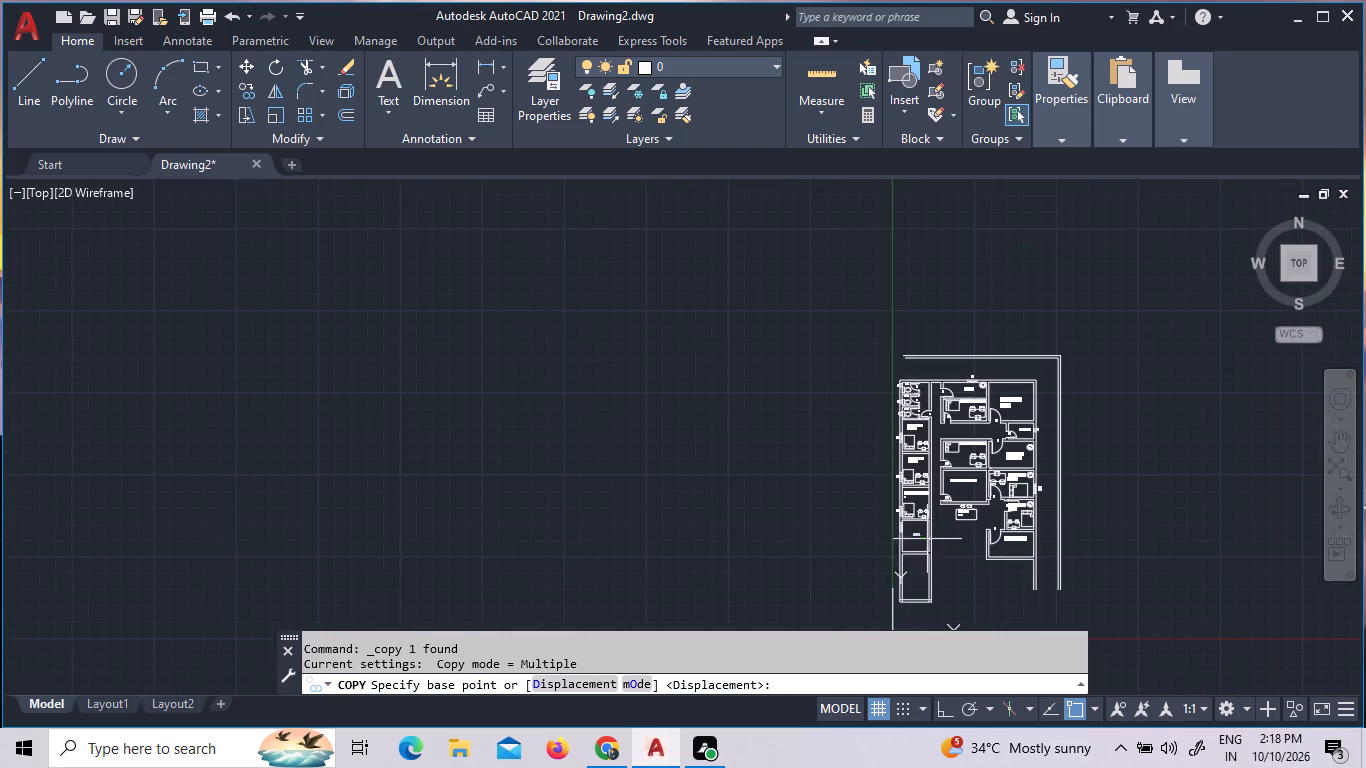
scroll(916, 582, "up", 3)
left_click(924, 404)
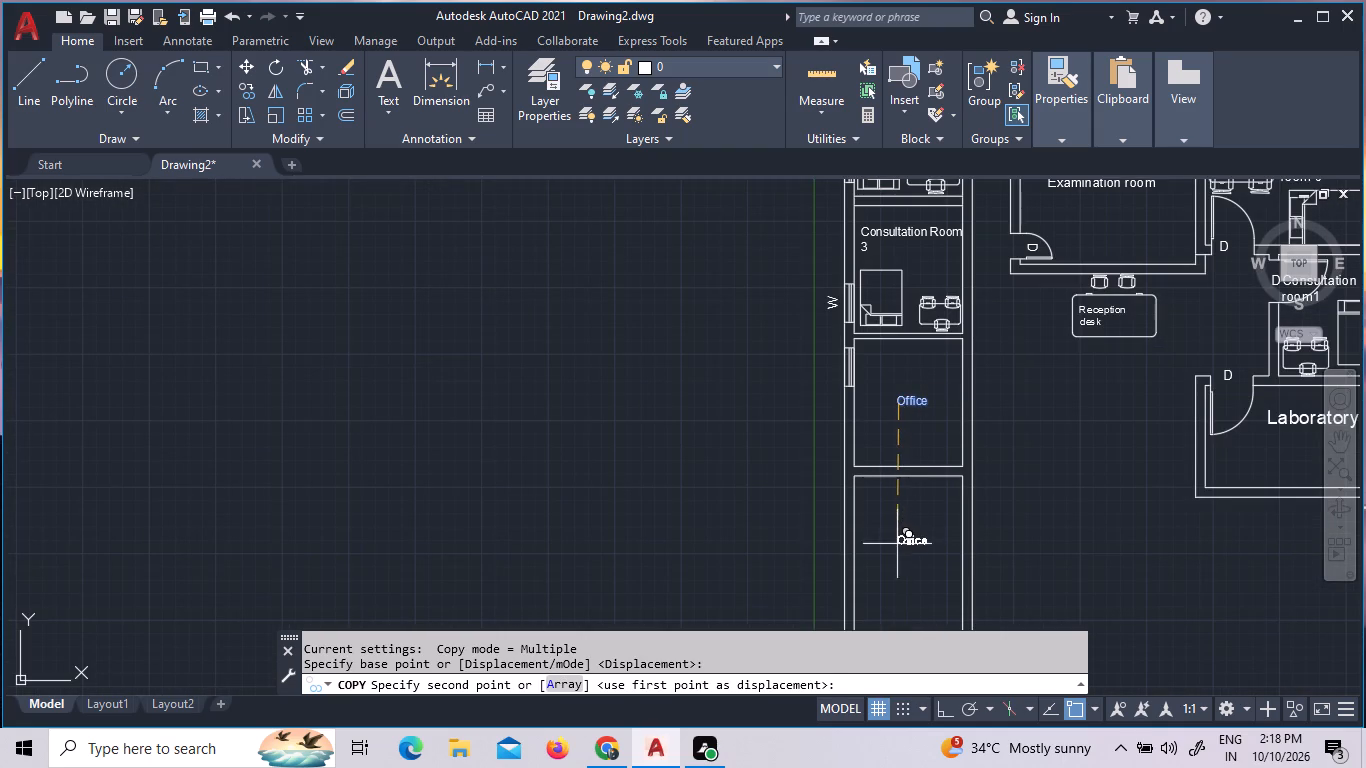
left_click(902, 589)
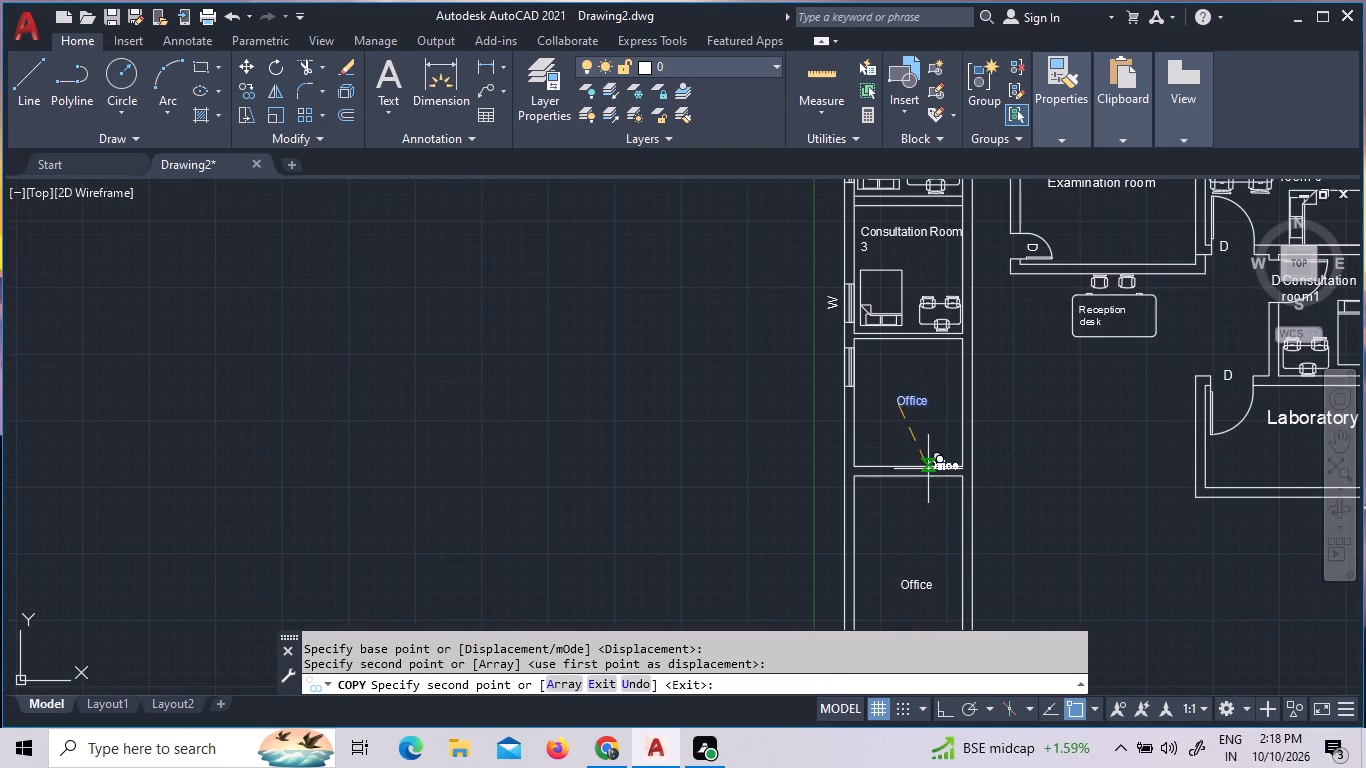
key("Escape")
Change the copied label in the southernmost room to read "Pharmacy".
scroll(923, 471, "down", 1)
scroll(912, 550, "up", 2)
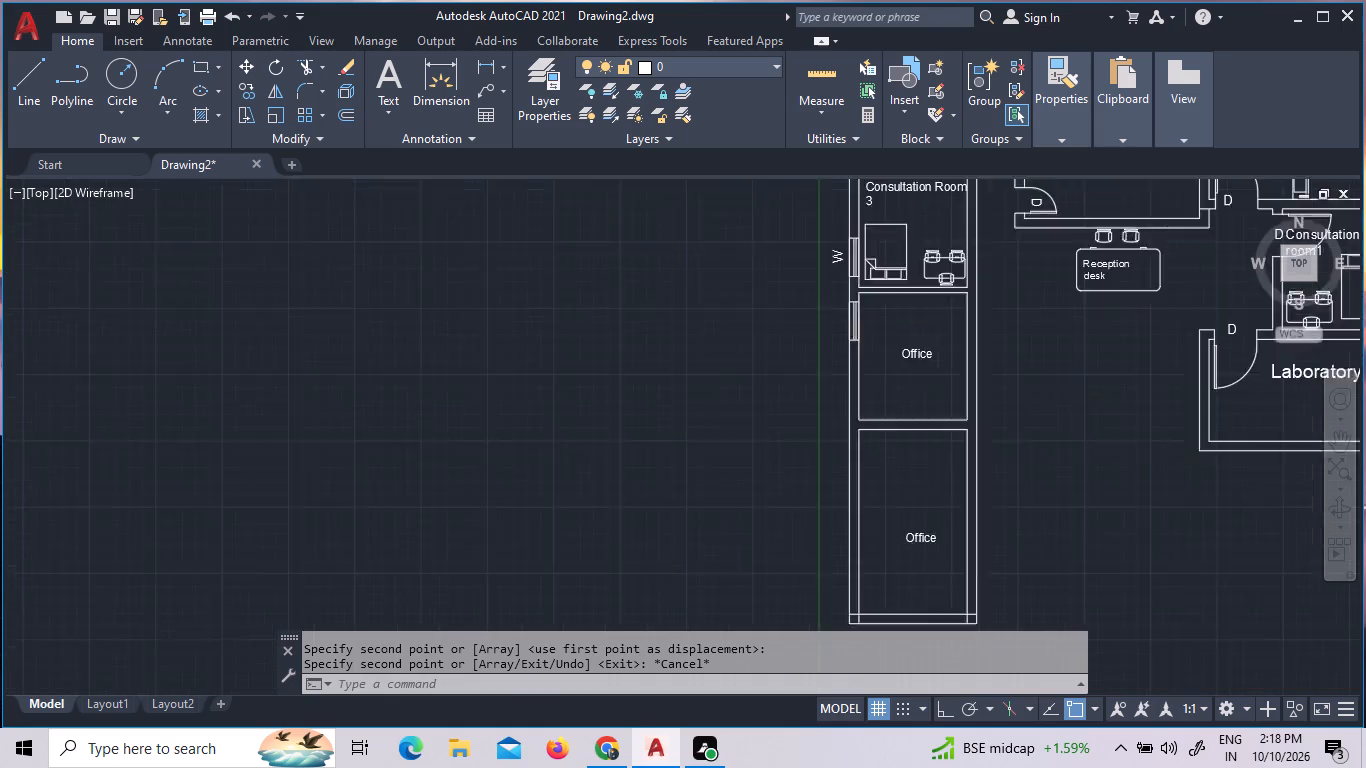
scroll(912, 550, "up", 4)
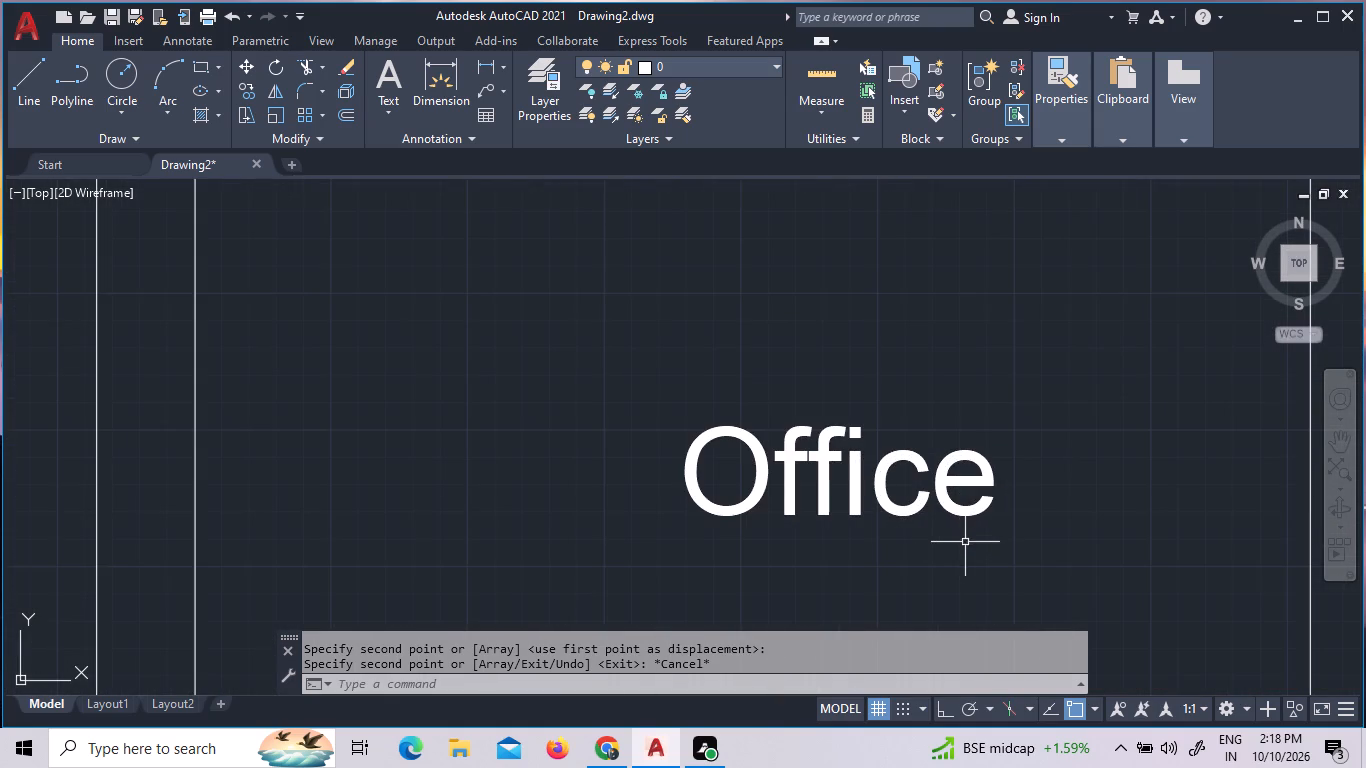
triple_click(863, 478)
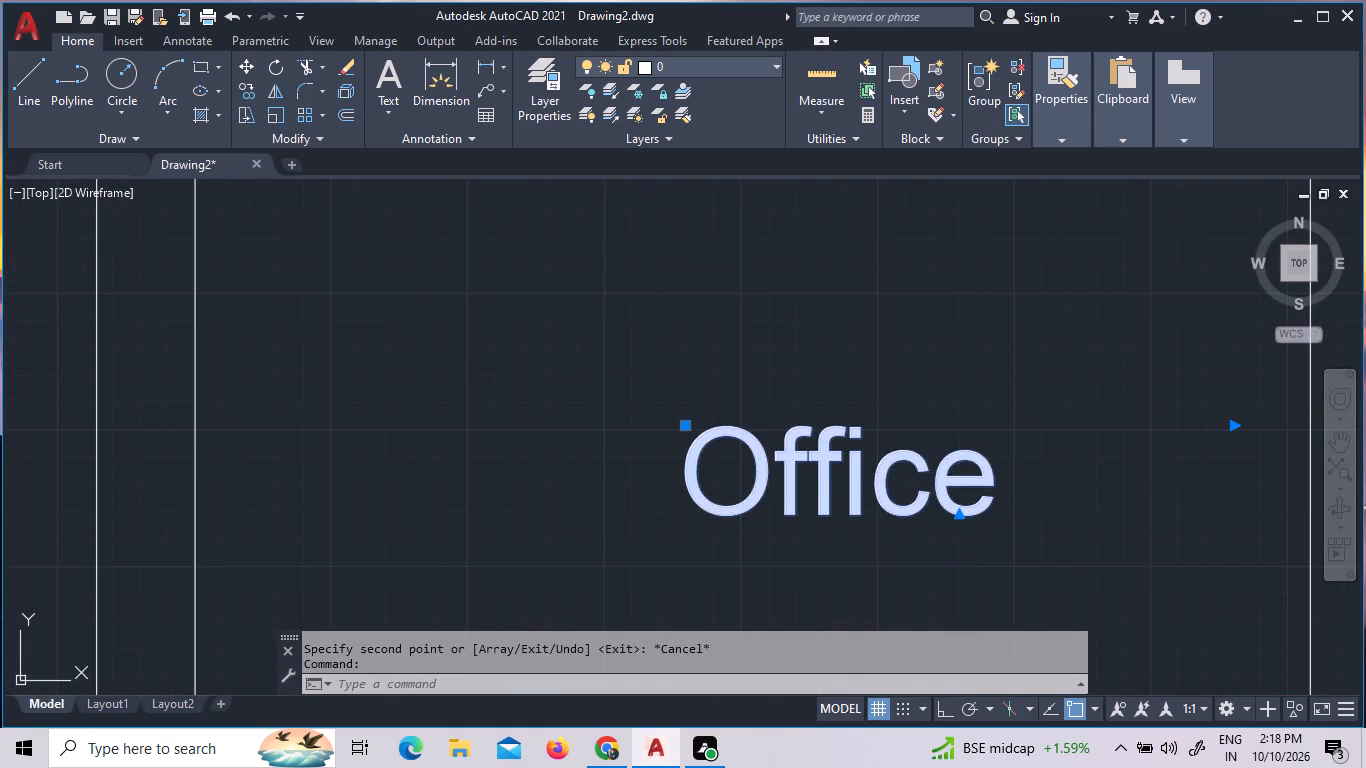
left_click(863, 478)
scroll(863, 477, "down", 3)
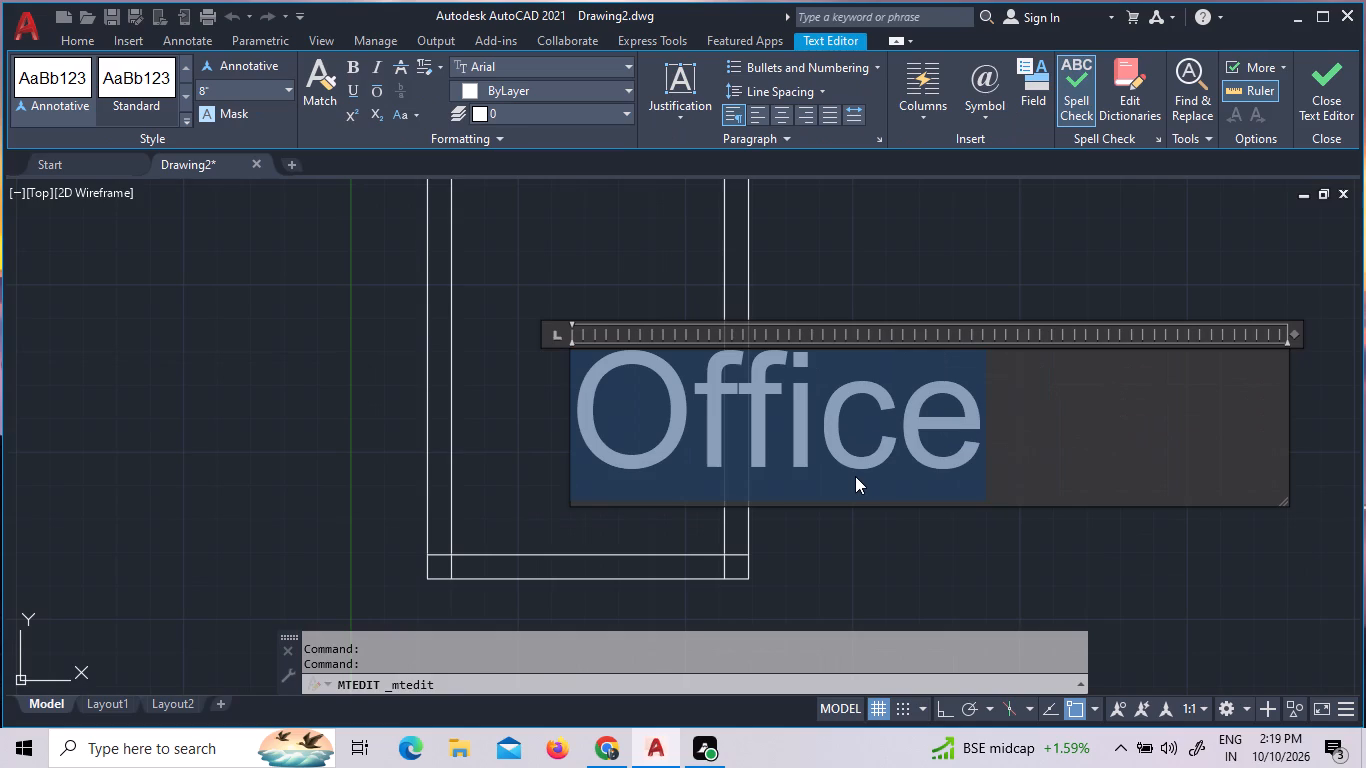
type("pha")
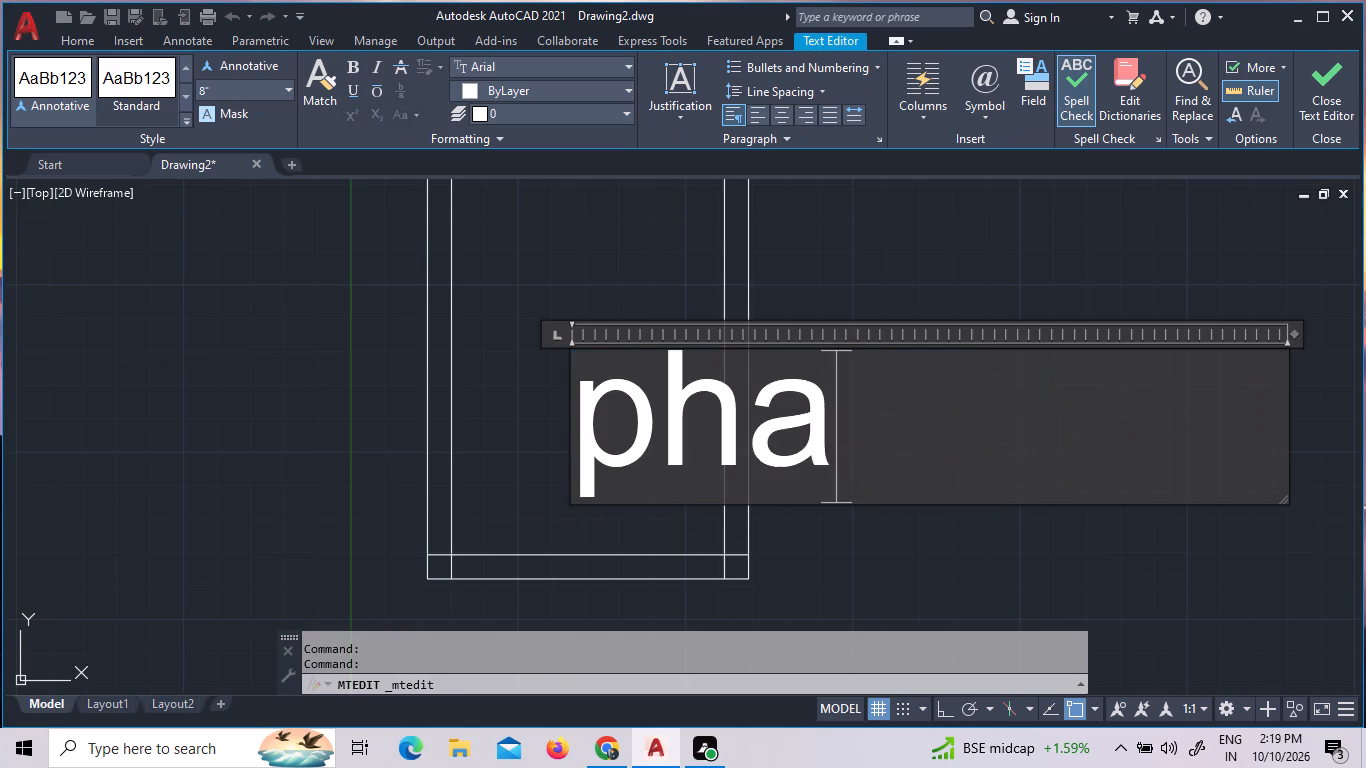
key("BackSpace")
key("BackSpace")
key("BackSpace")
key("BackSpace")
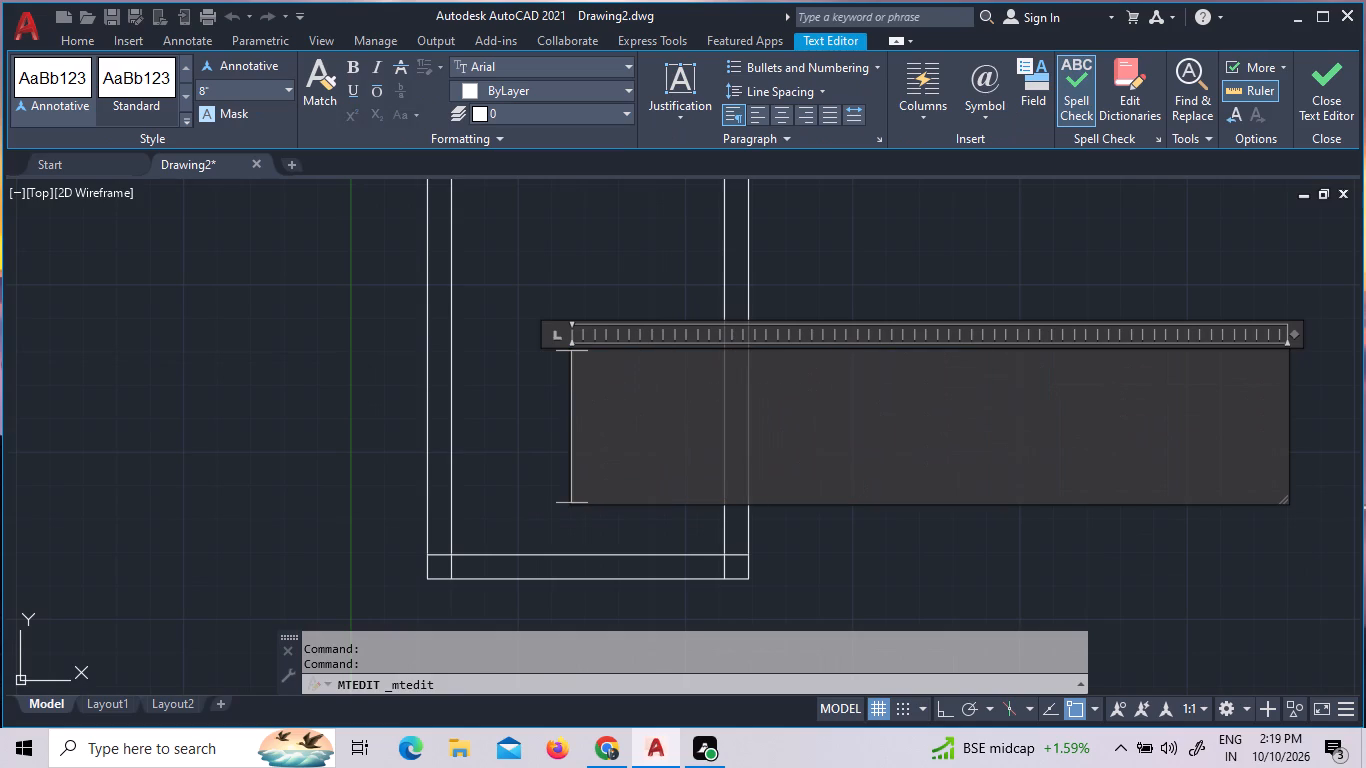
key("p")
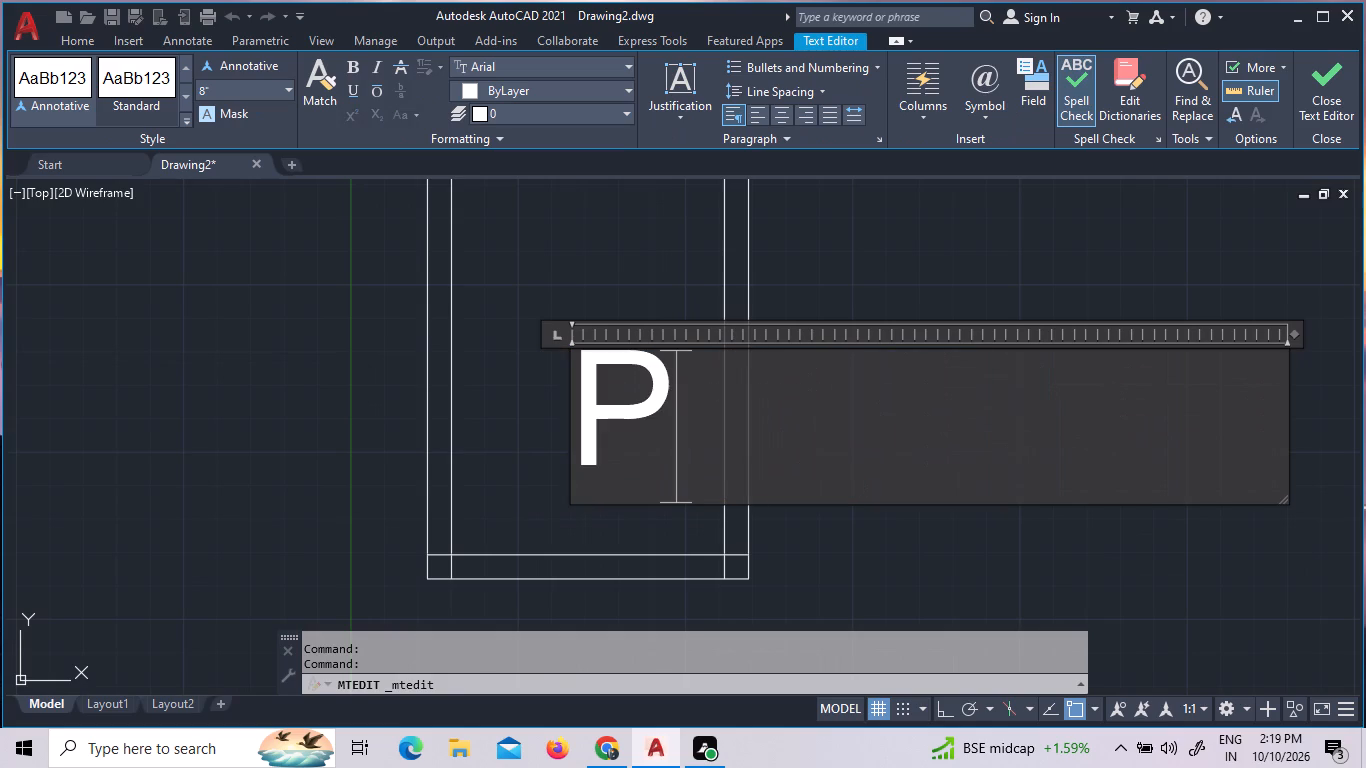
type("hae")
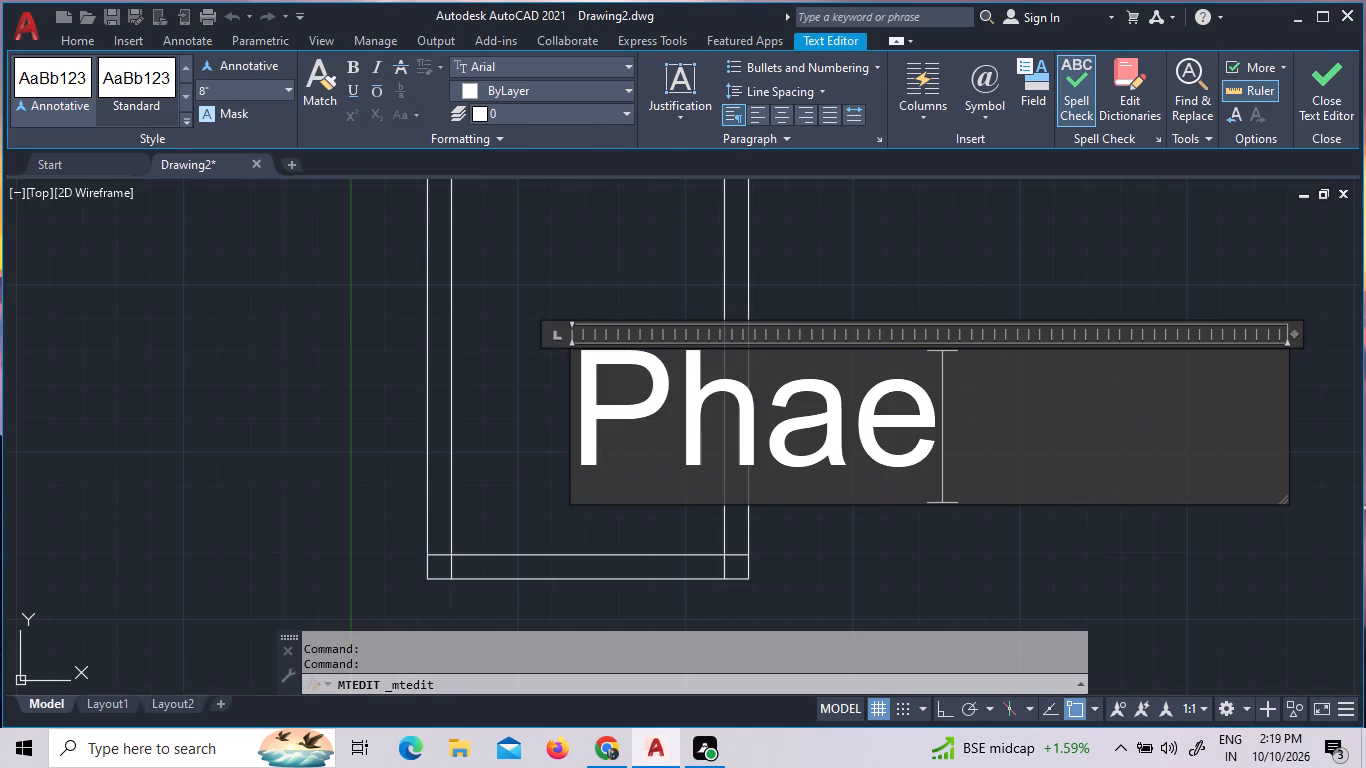
key("BackSpace")
key("BackSpace")
type("rmac")
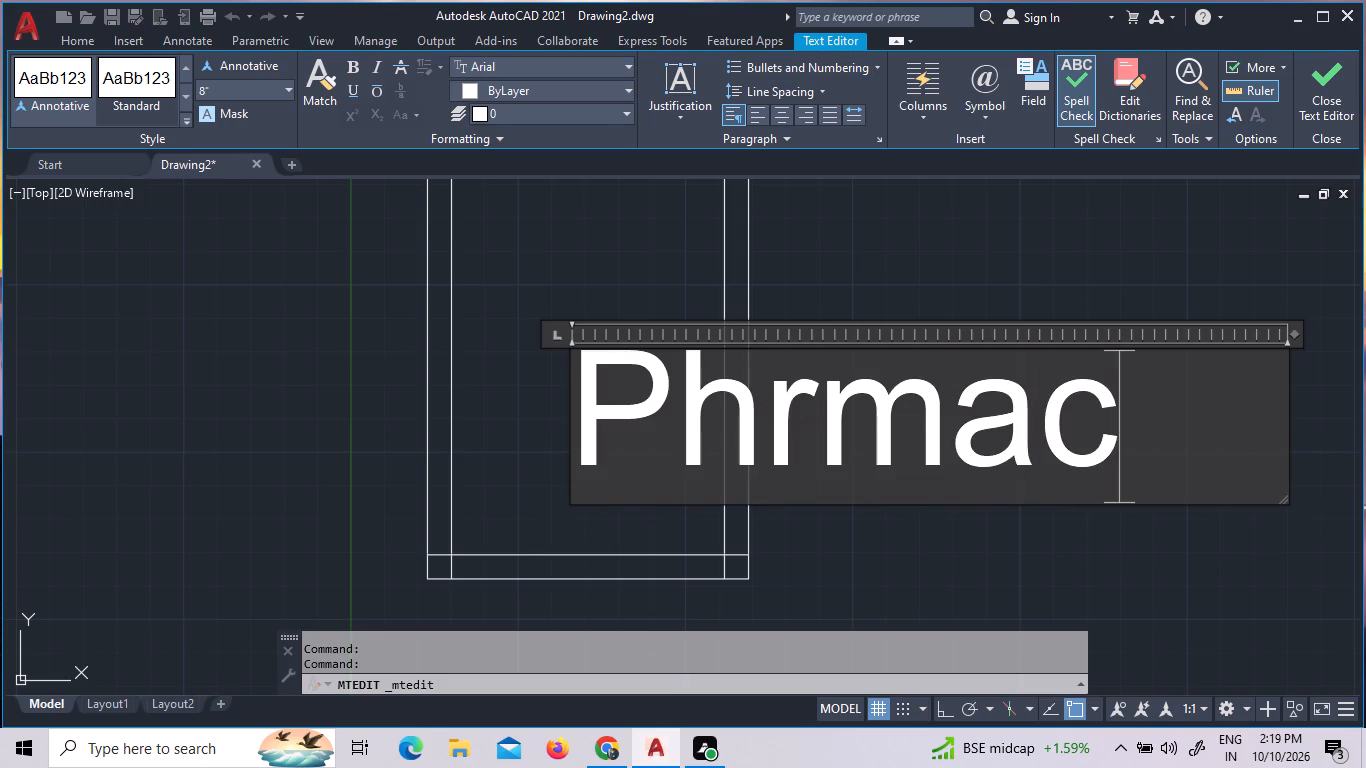
key("BackSpace")
key("BackSpace")
key("BackSpace")
key("BackSpace")
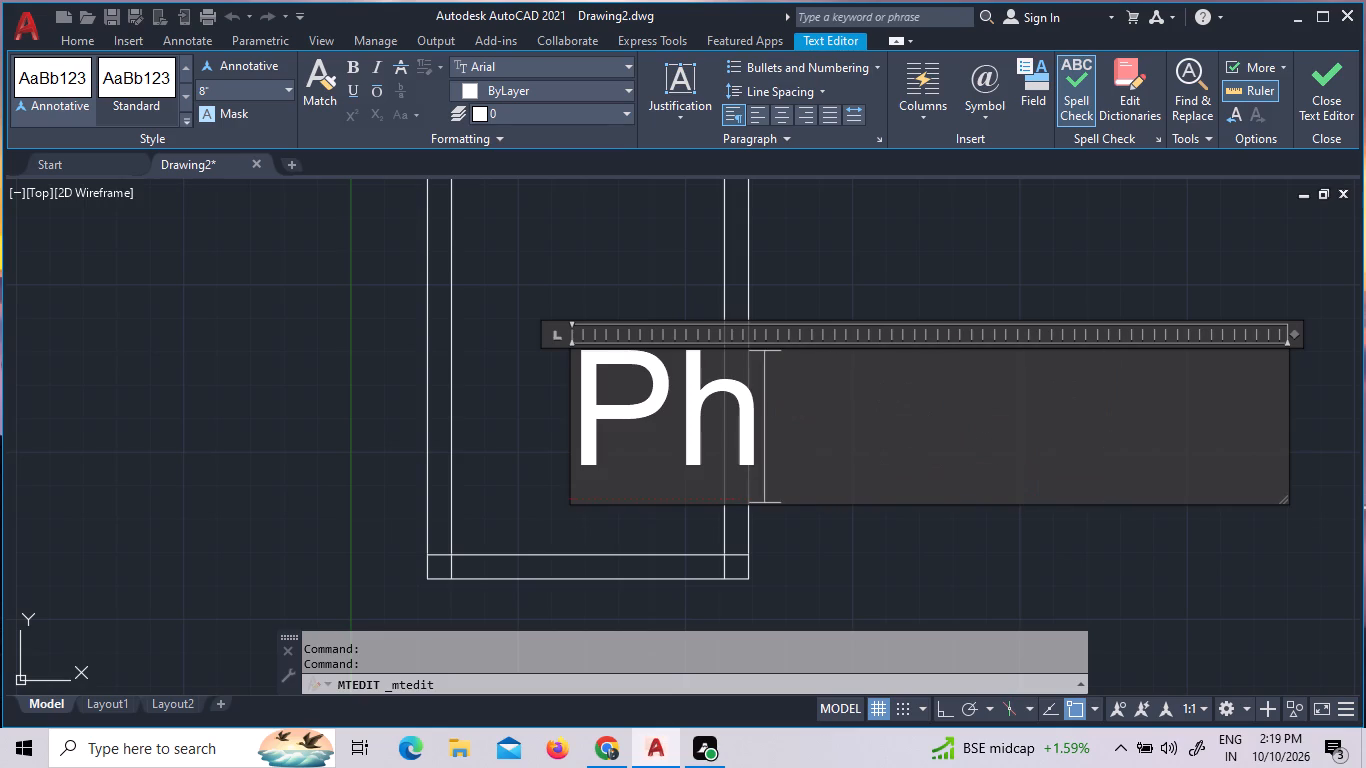
type("ar")
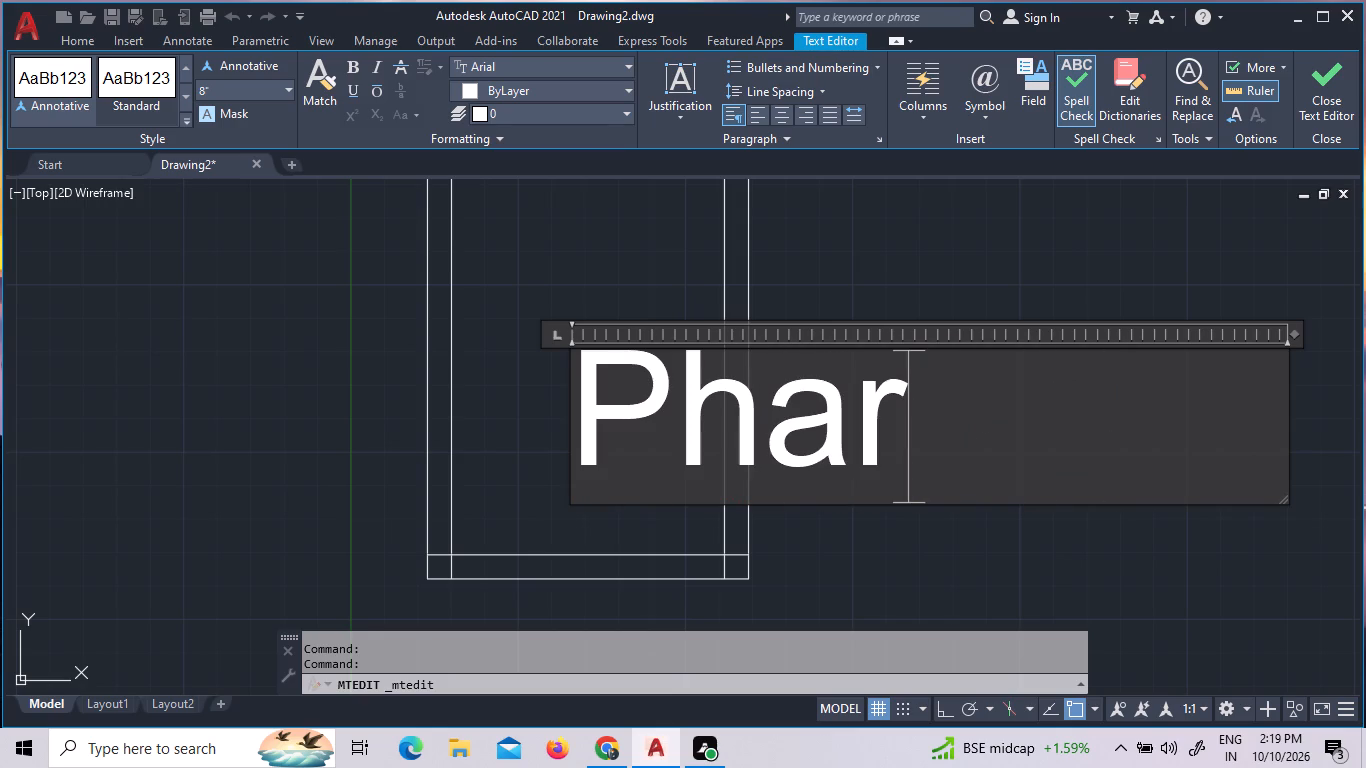
type("macy")
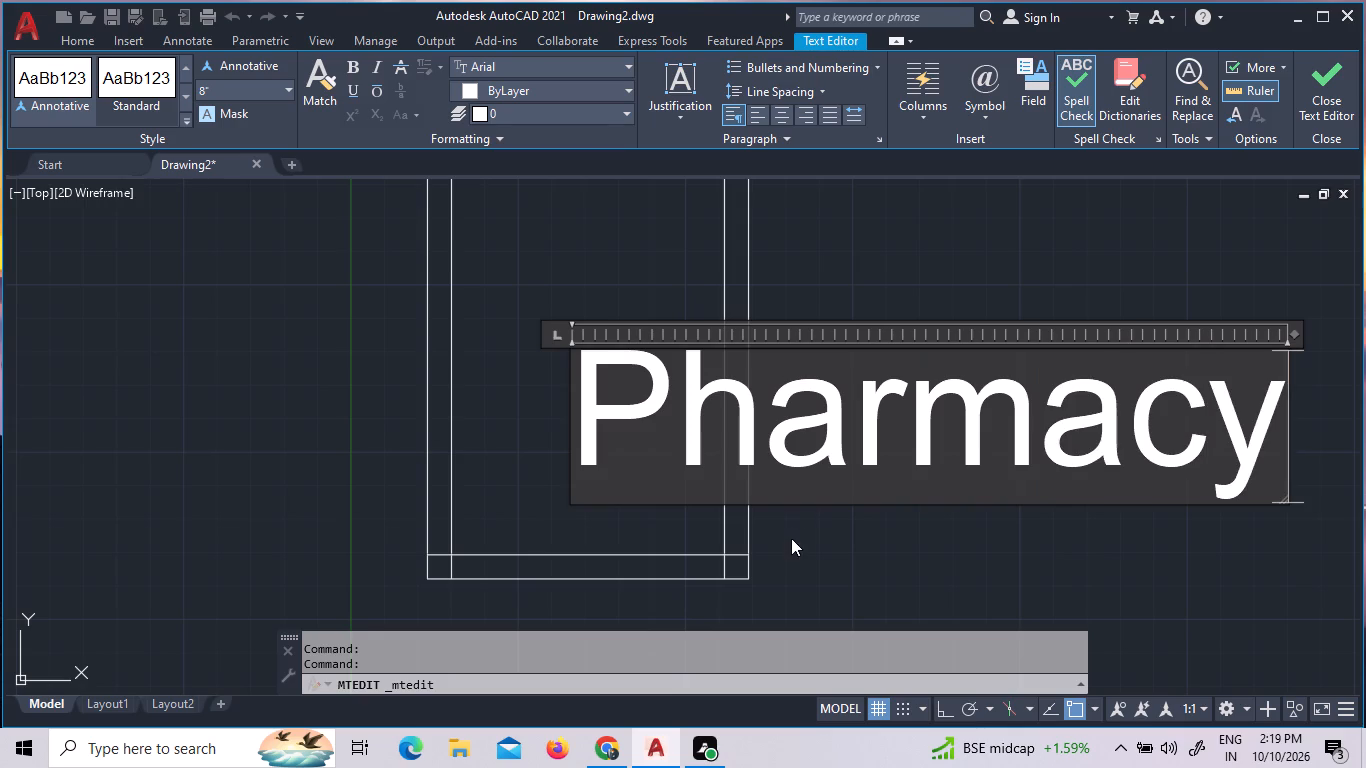
left_click(989, 244)
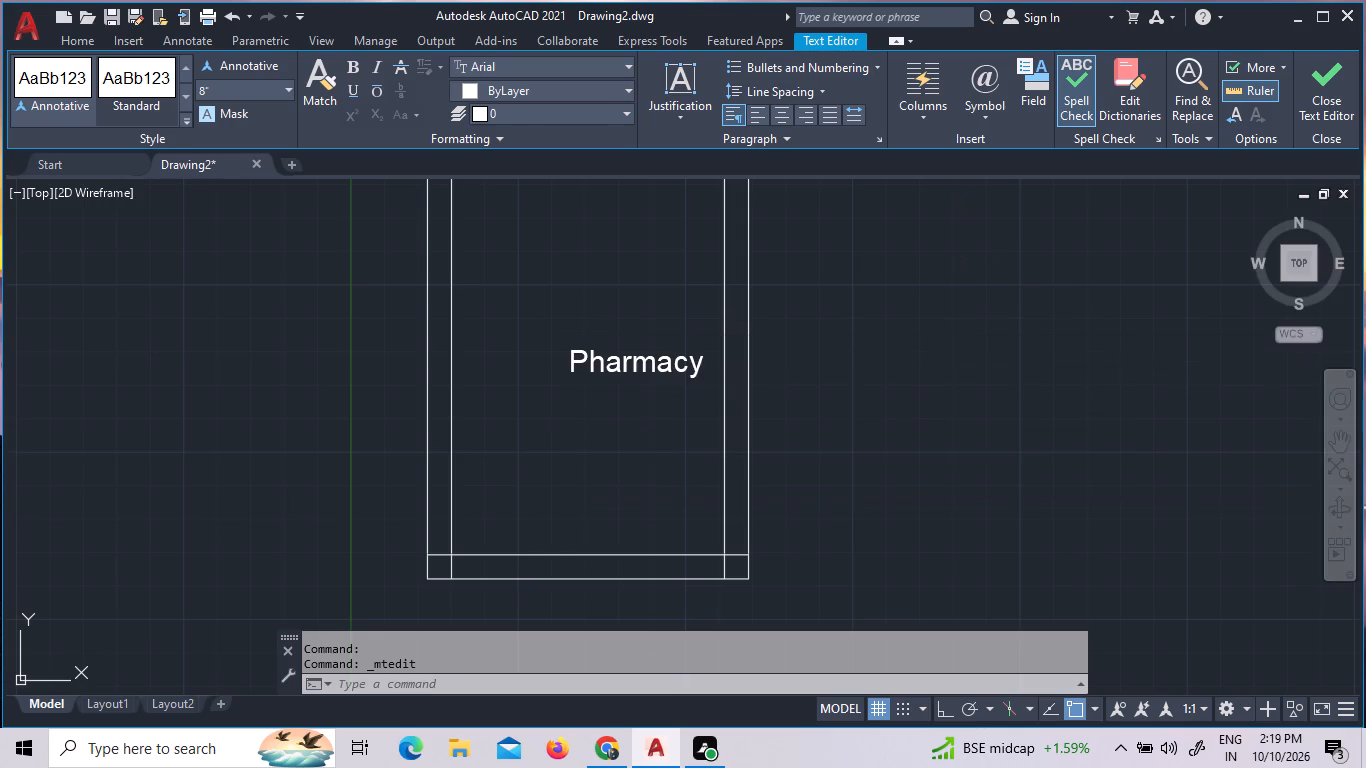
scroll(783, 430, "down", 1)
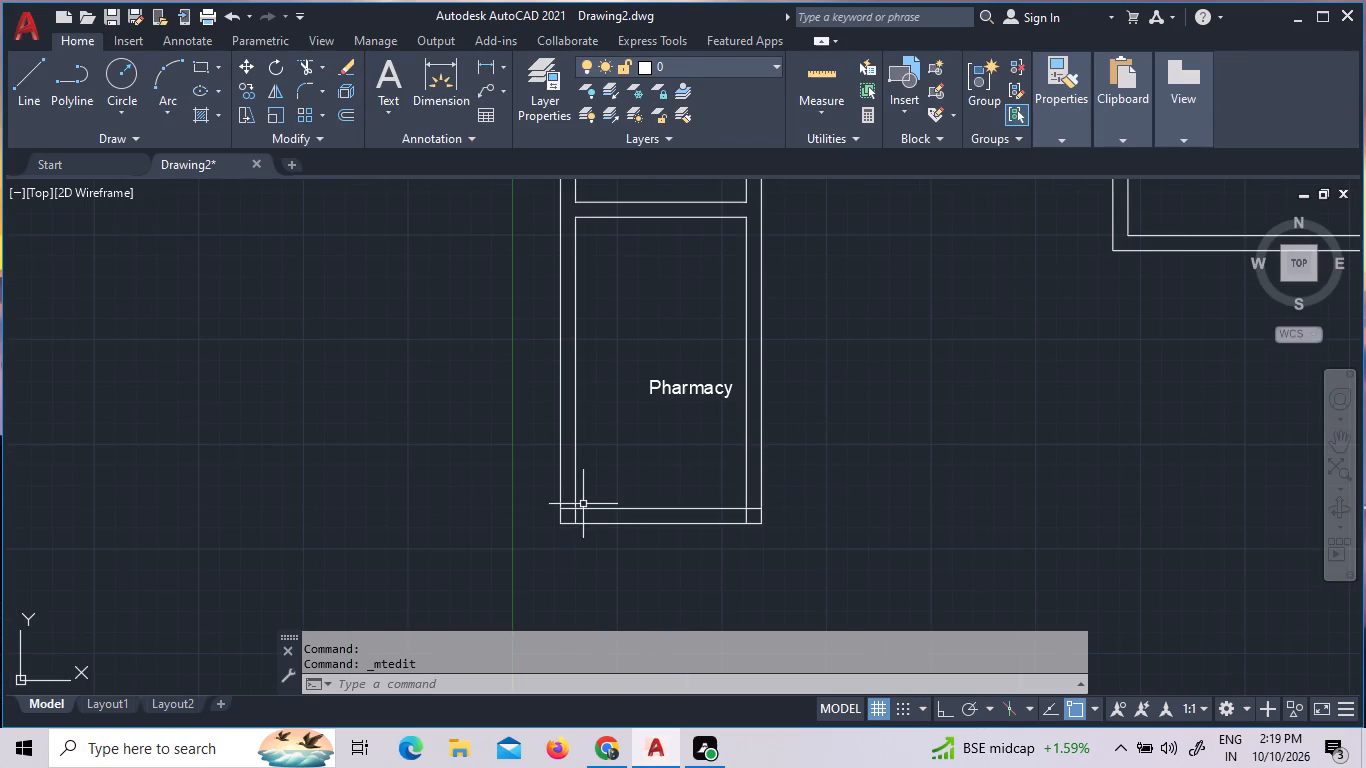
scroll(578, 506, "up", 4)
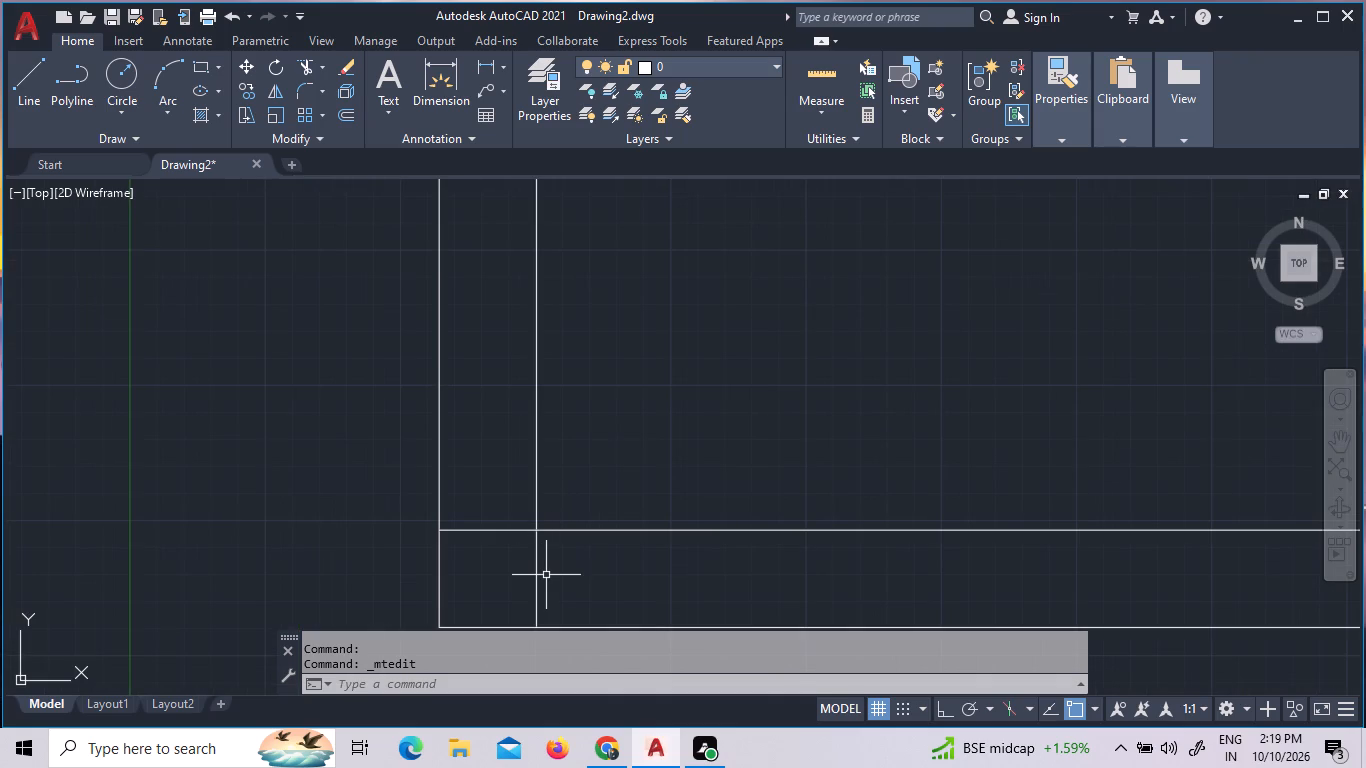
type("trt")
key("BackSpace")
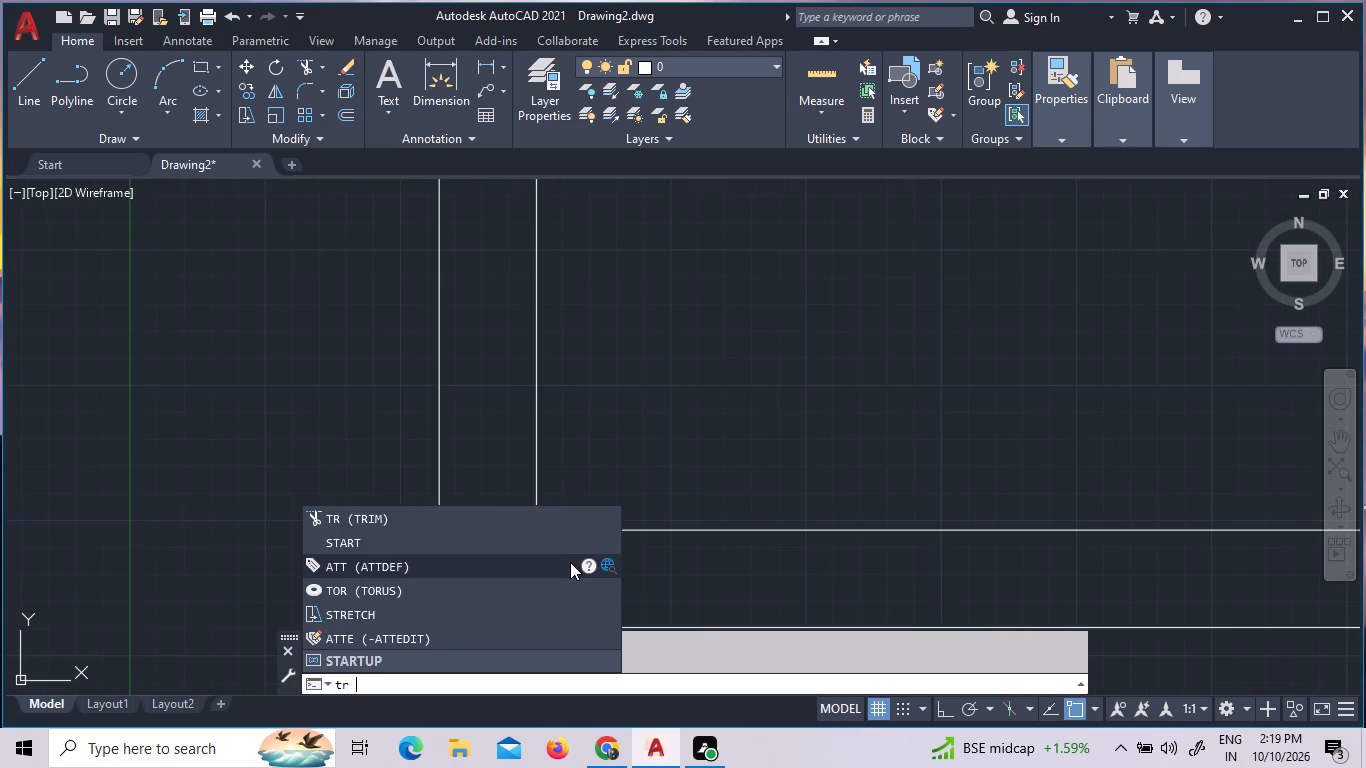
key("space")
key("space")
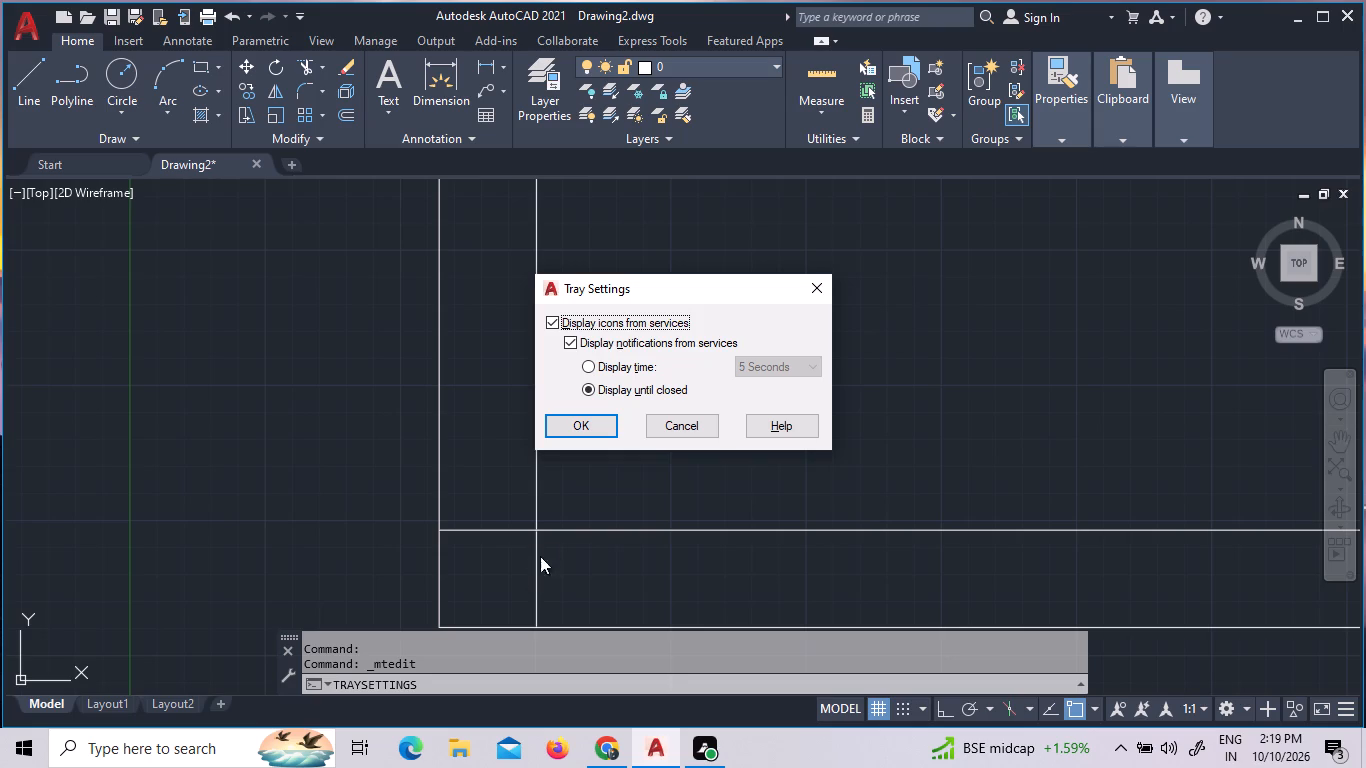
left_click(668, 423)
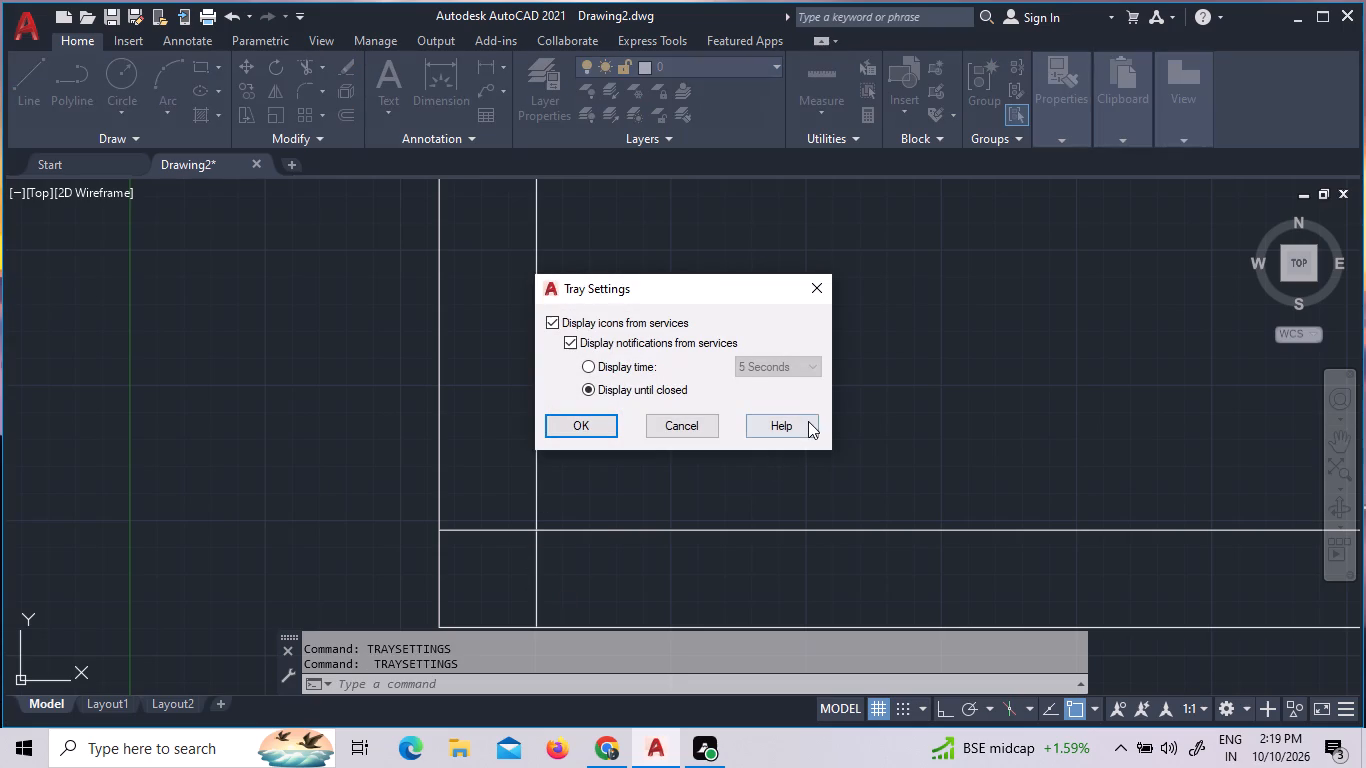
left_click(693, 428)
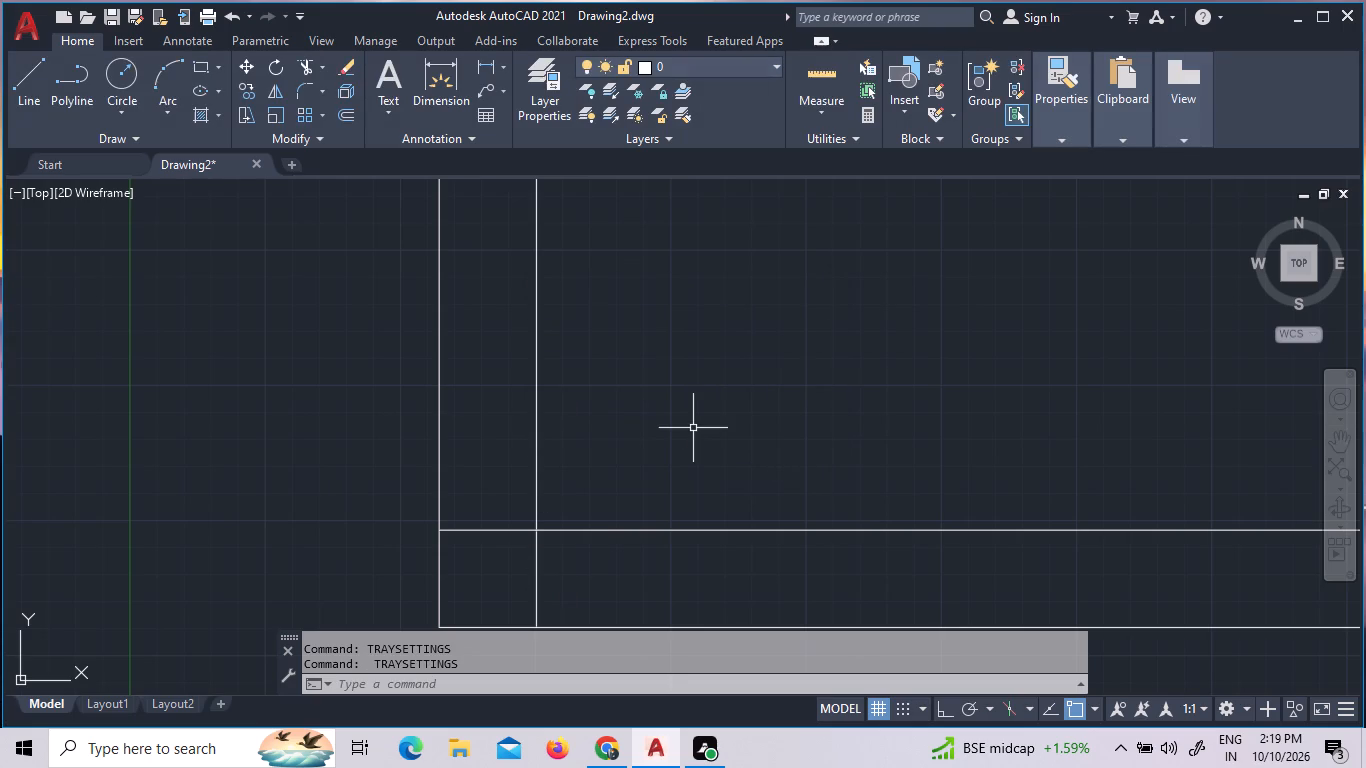
Trim the overlapping inner wall lines at the Pharmacy's southwest and southeast corners.
type("tr")
key("space")
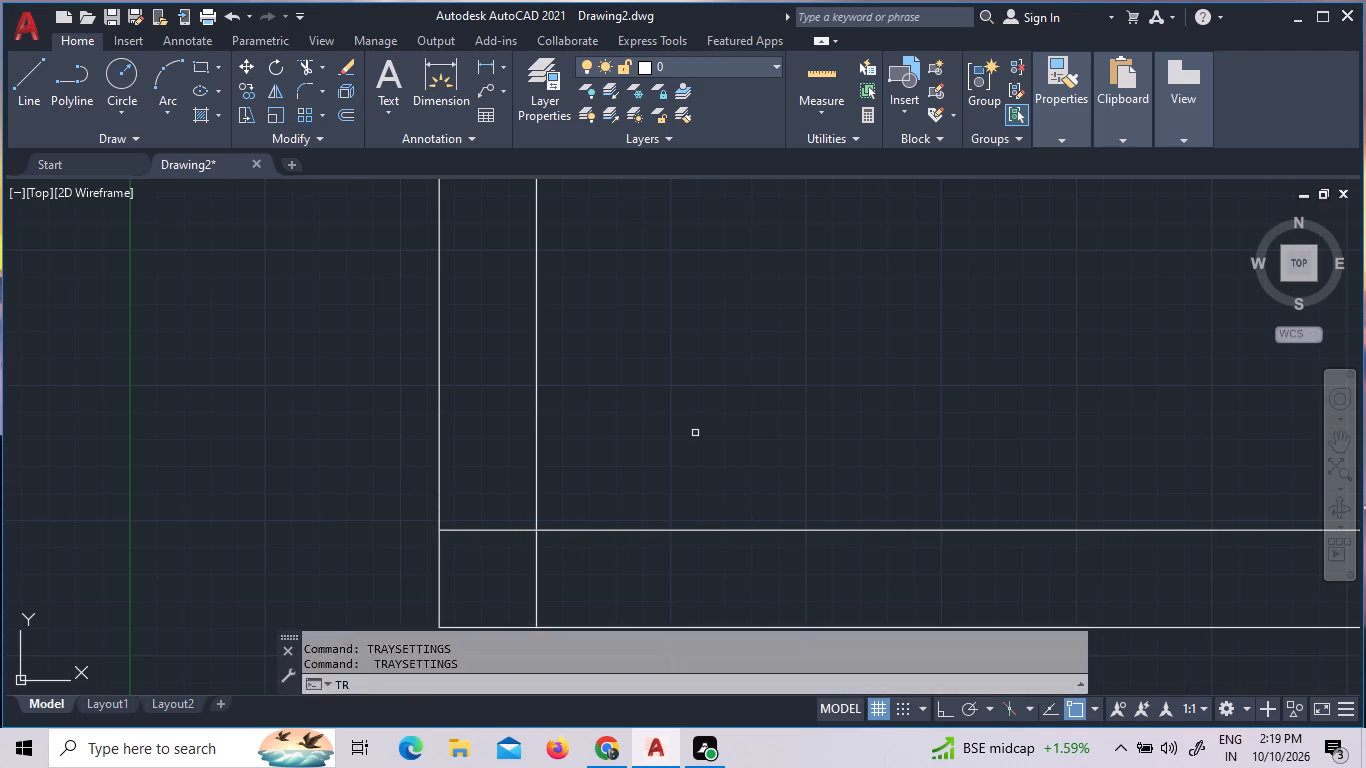
left_click(488, 502)
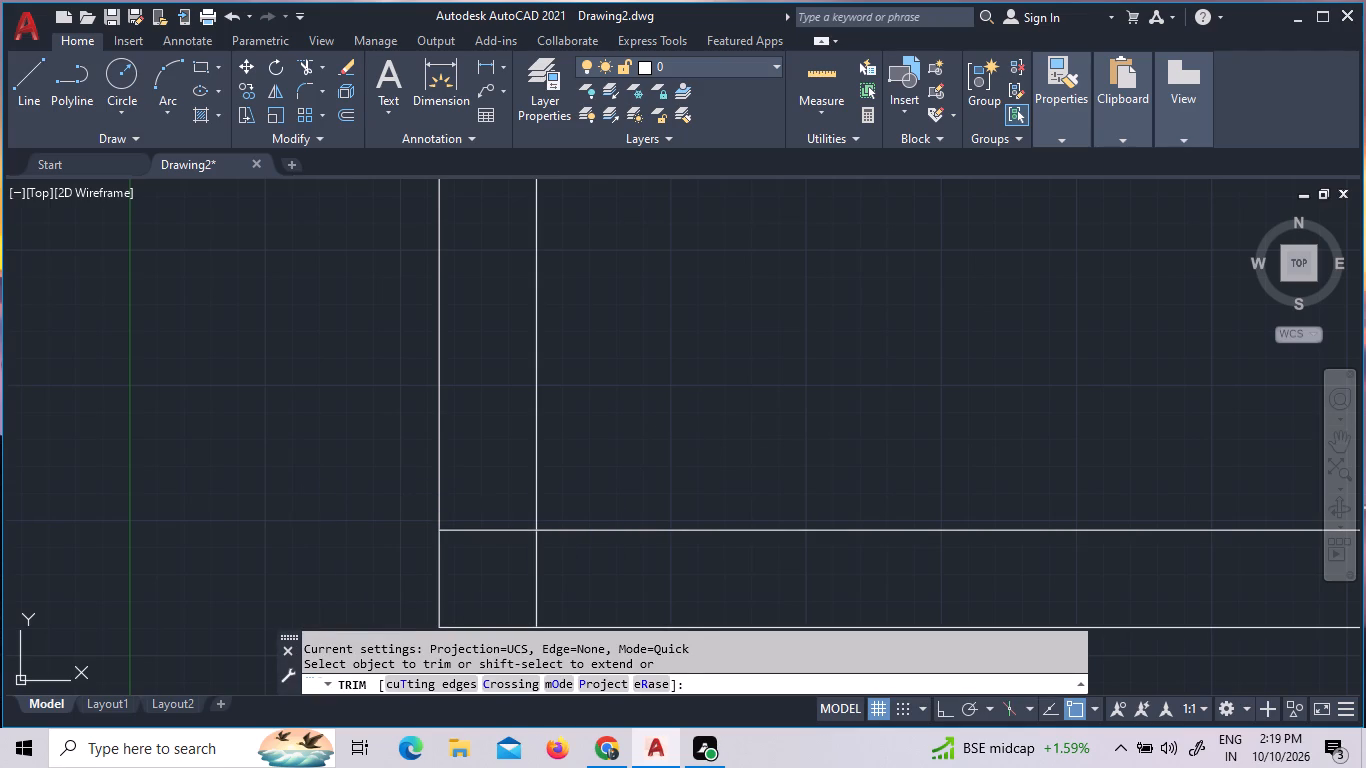
left_click(553, 593)
scroll(554, 589, "down", 3)
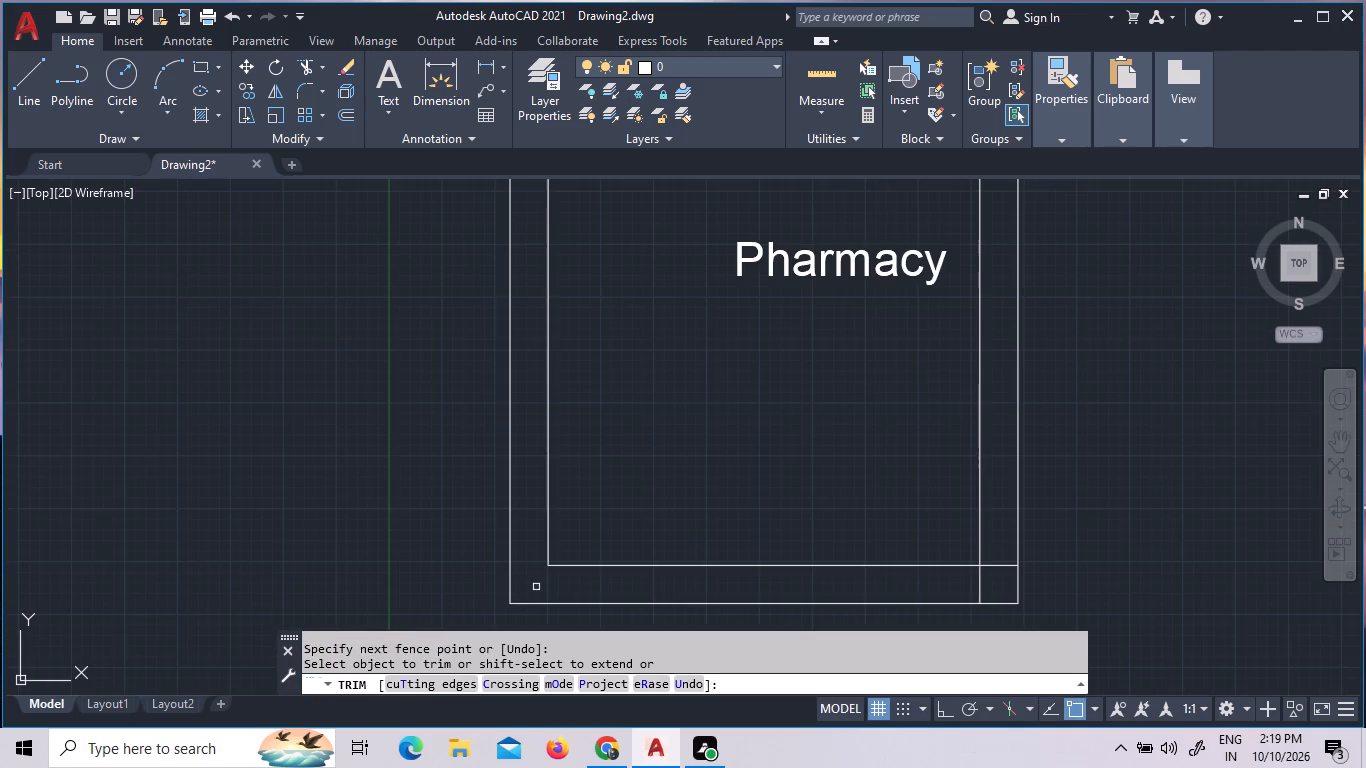
scroll(1145, 621, "up", 4)
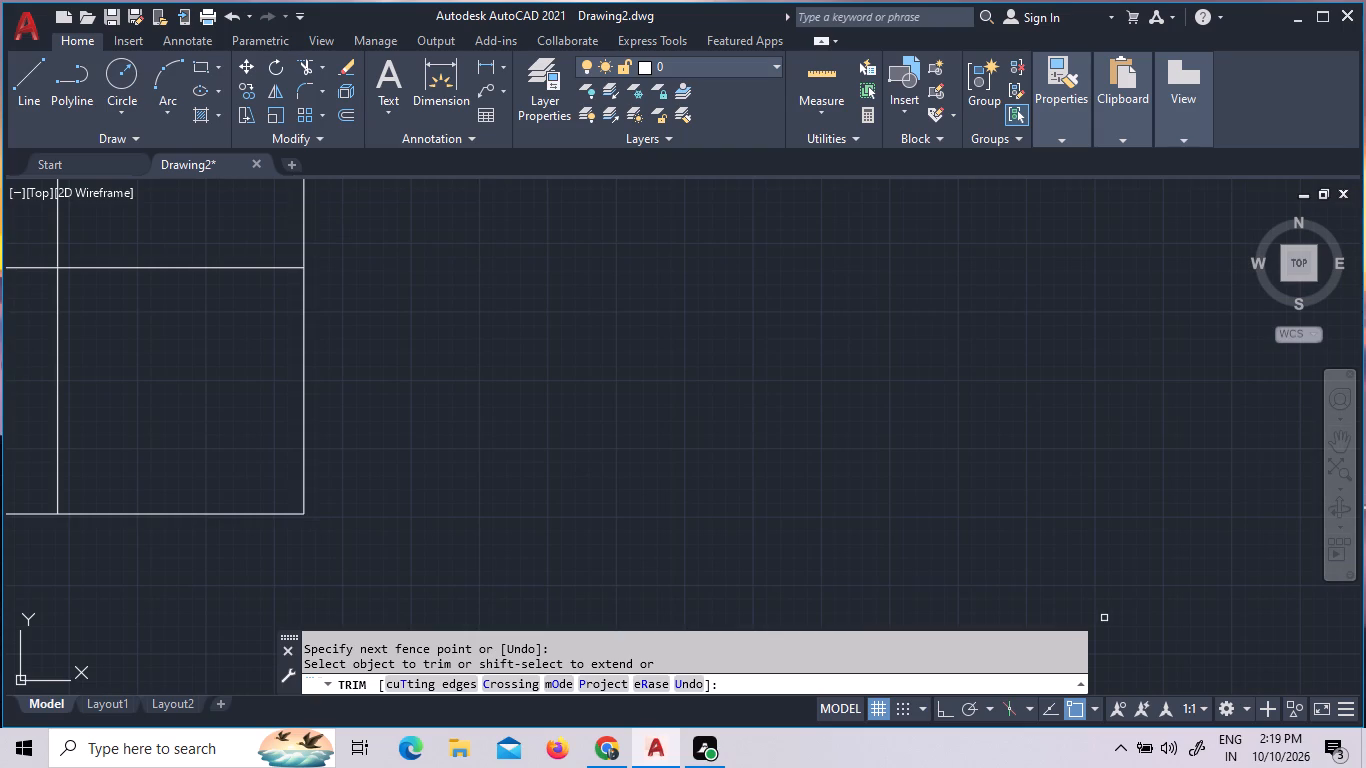
left_click(260, 230)
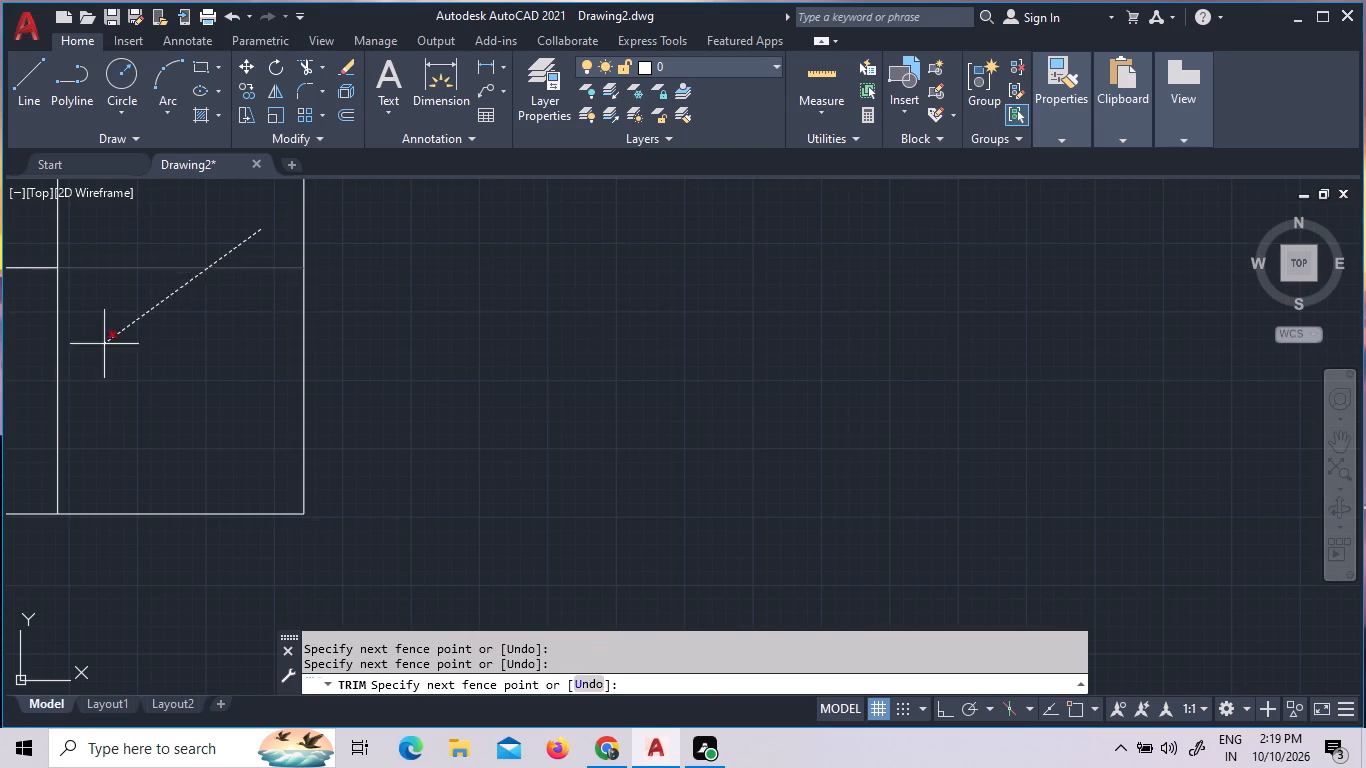
left_click(40, 363)
scroll(378, 514, "down", 1)
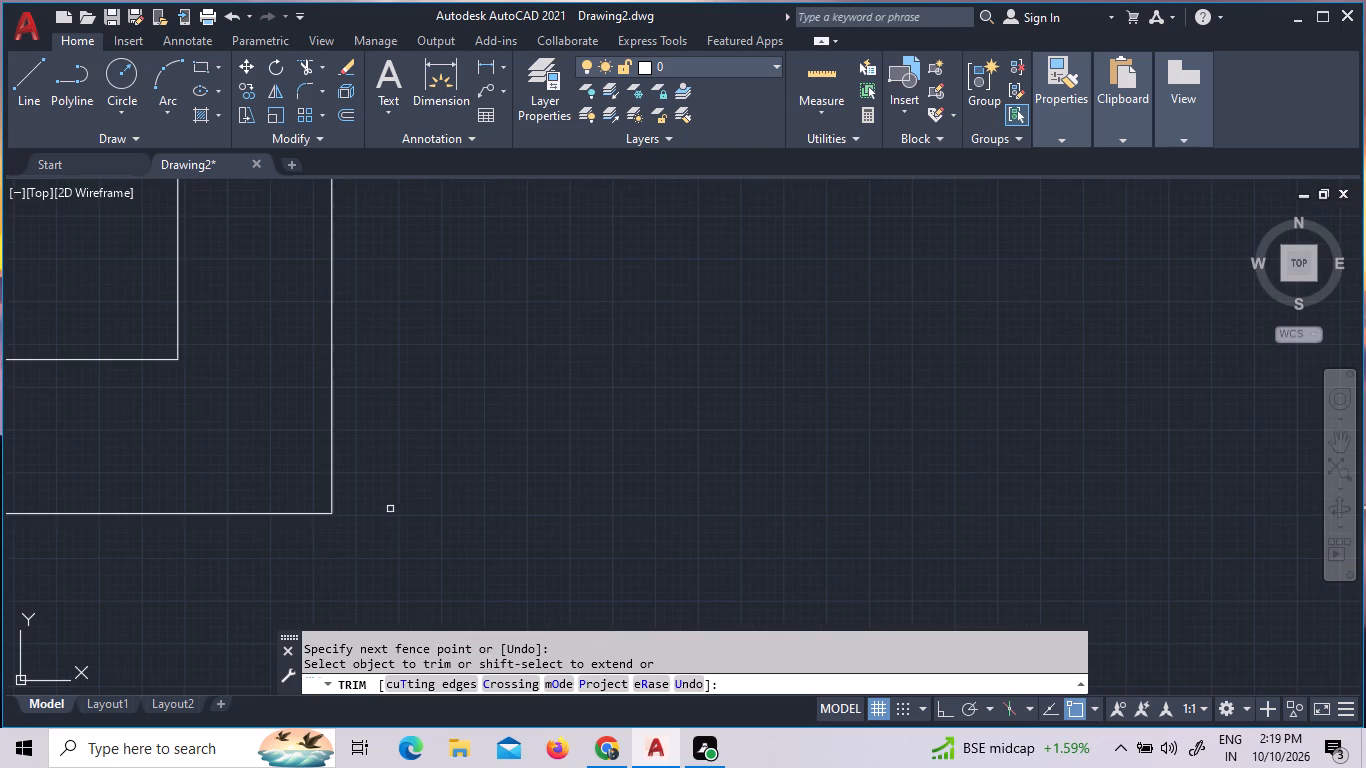
scroll(1252, 452, "down", 6)
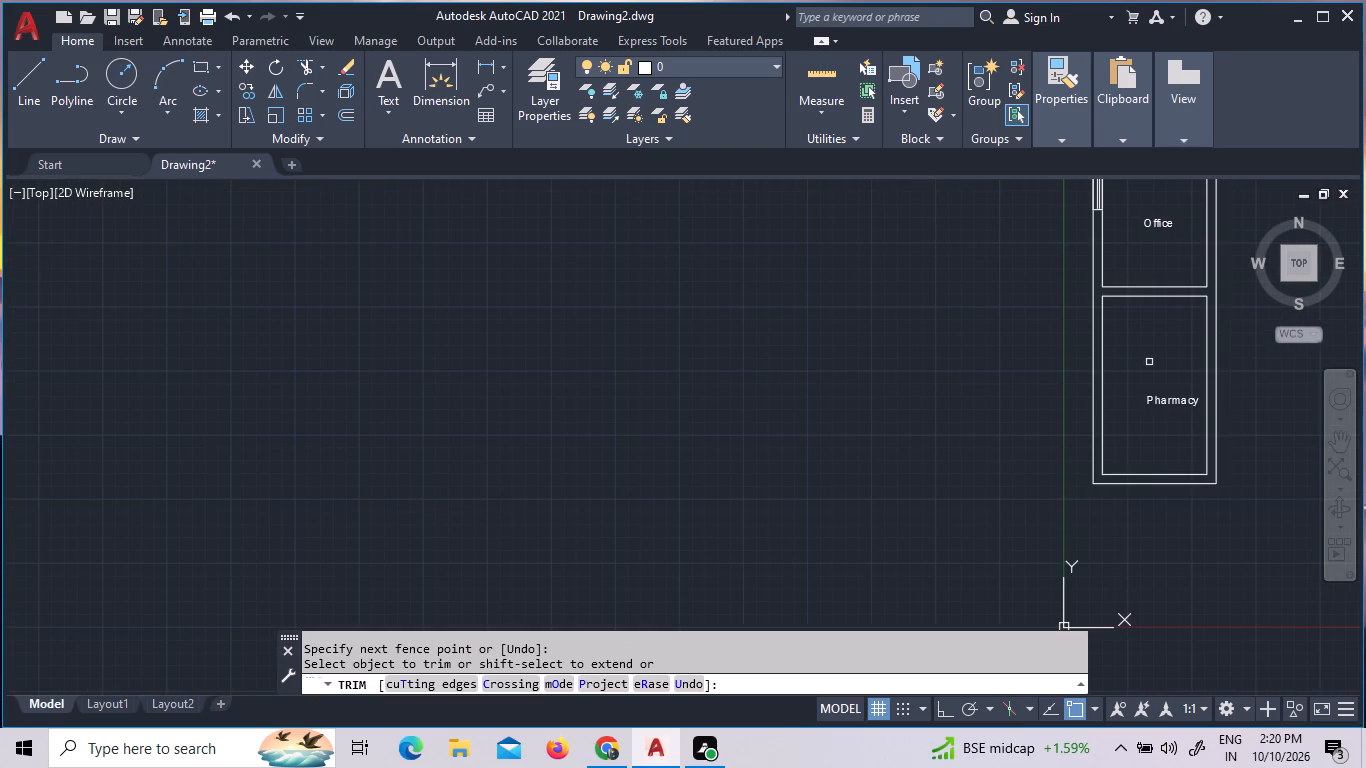
key("Escape")
Copy the southernmost toilet's ventilator with its V label and Consultation Room 1's window with its W label to the Pharmacy's west wall.
scroll(1141, 358, "up", 2)
middle_click_drag(1131, 357, 1098, 373)
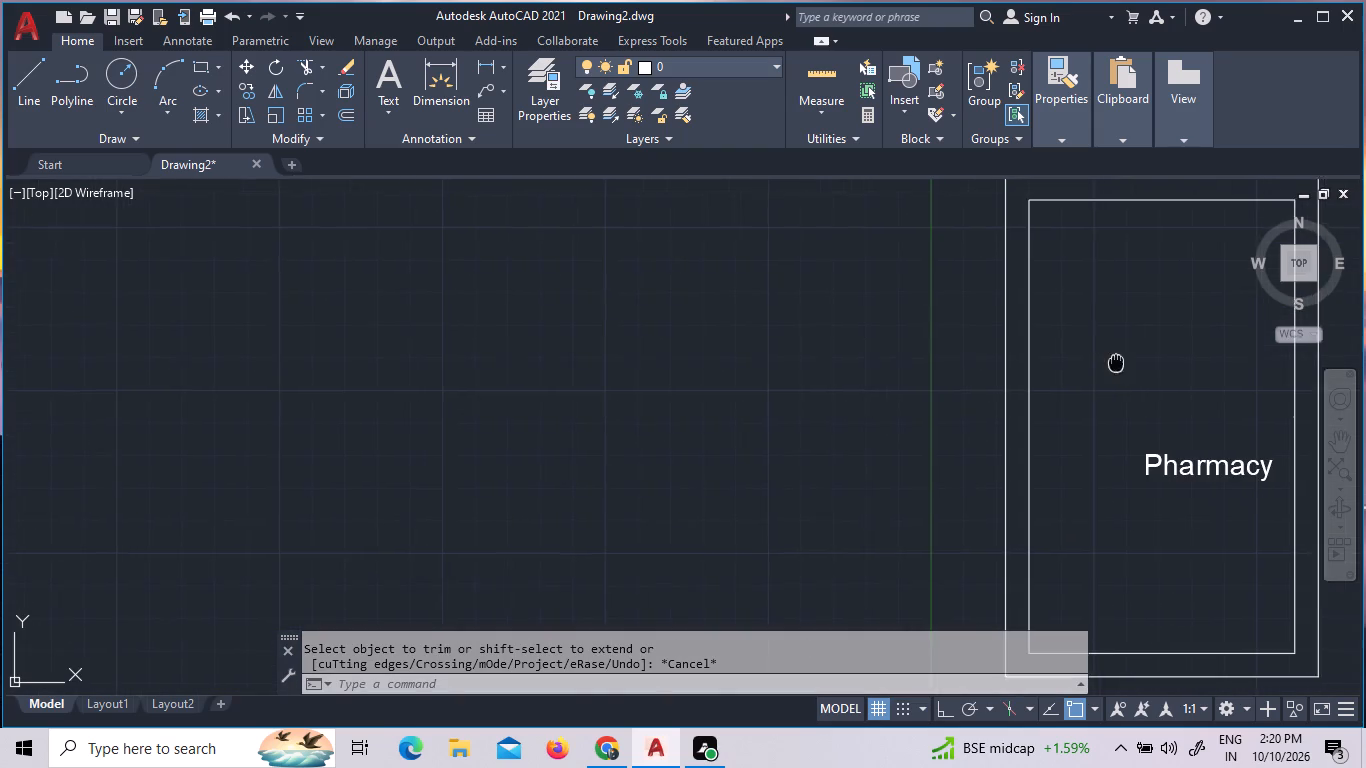
middle_click_drag(1098, 373, 1002, 422)
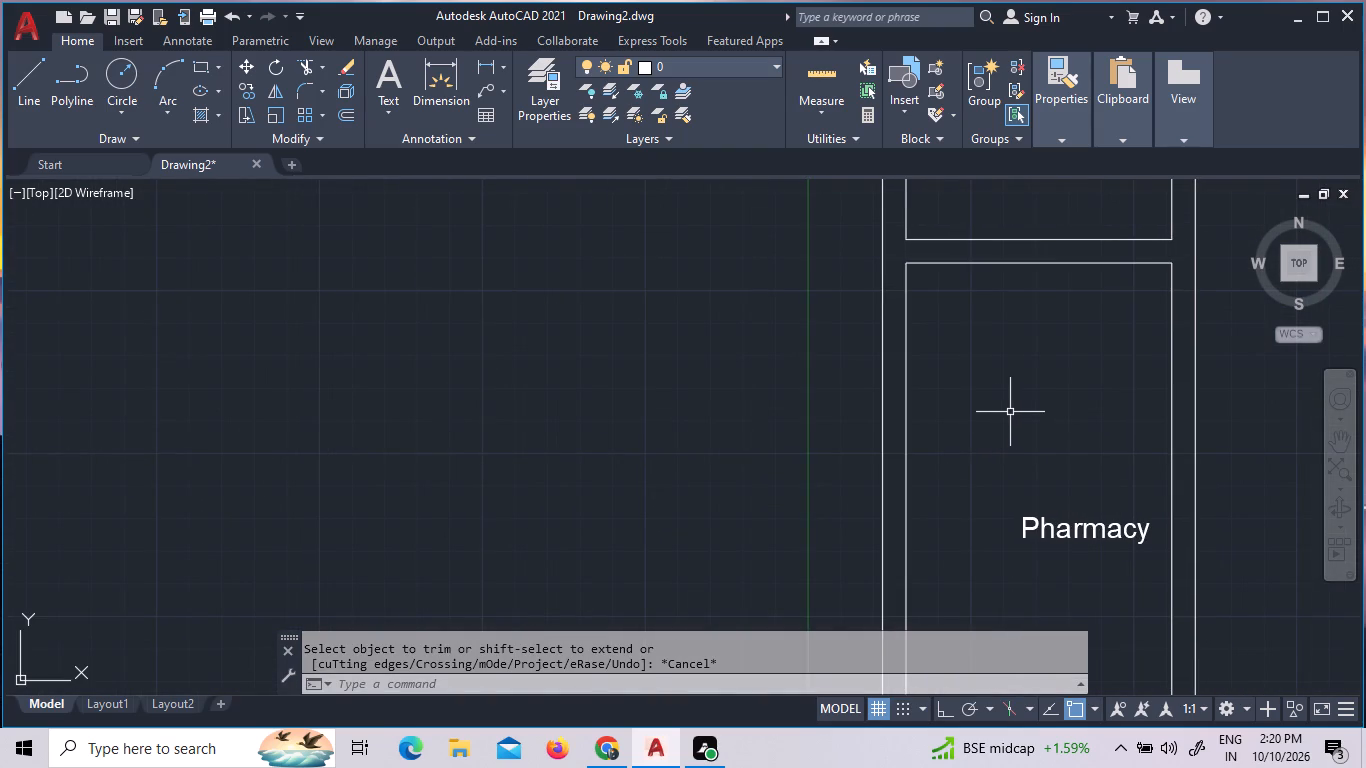
scroll(1010, 412, "down", 5)
scroll(1002, 242, "up", 5)
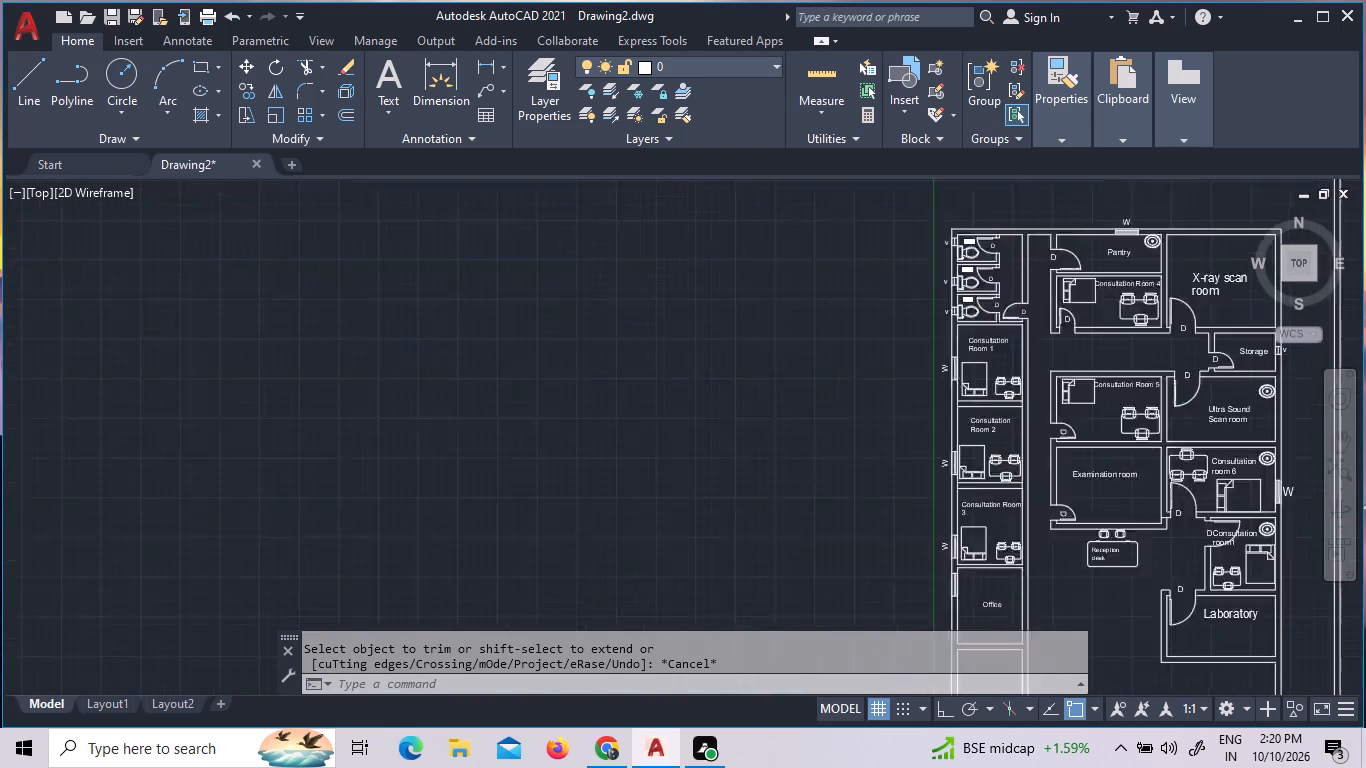
scroll(942, 286, "up", 3)
scroll(942, 286, "down", 3)
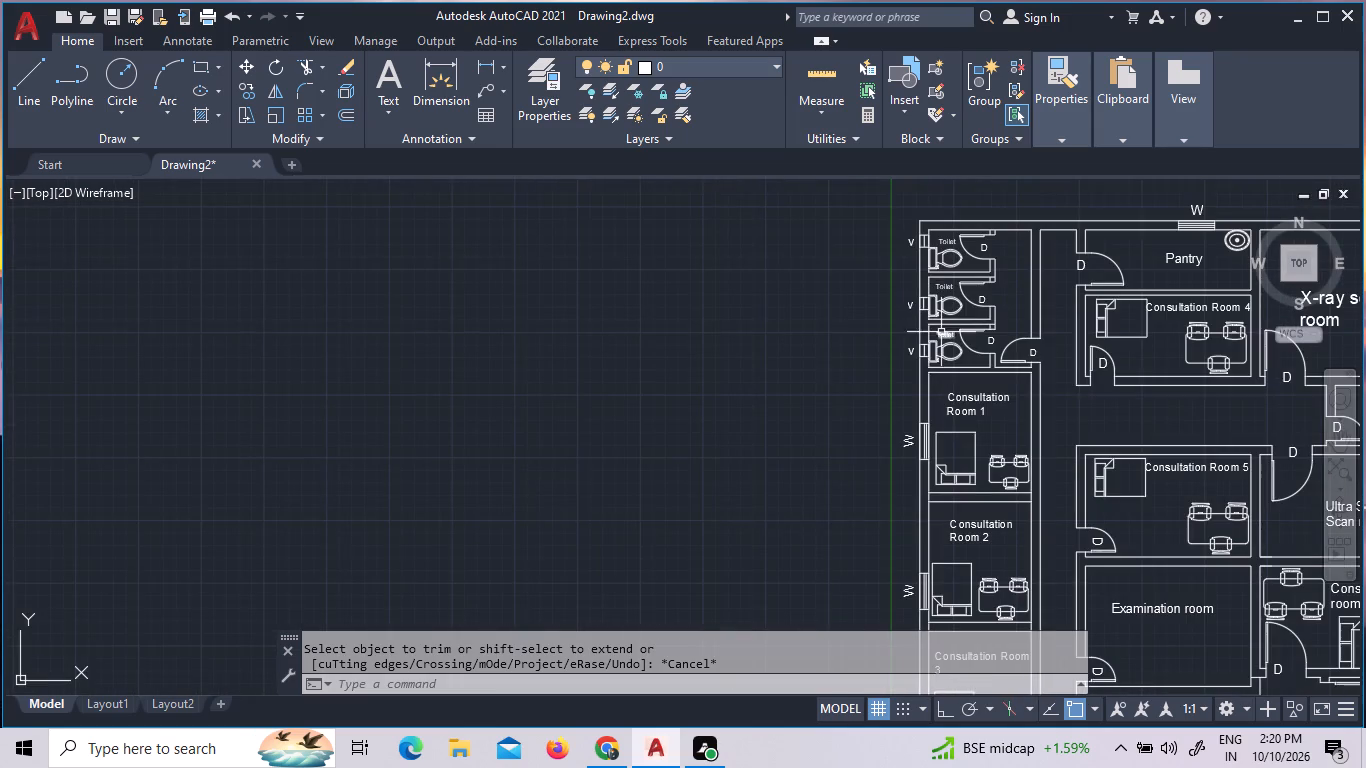
scroll(937, 353, "up", 5)
left_click(817, 398)
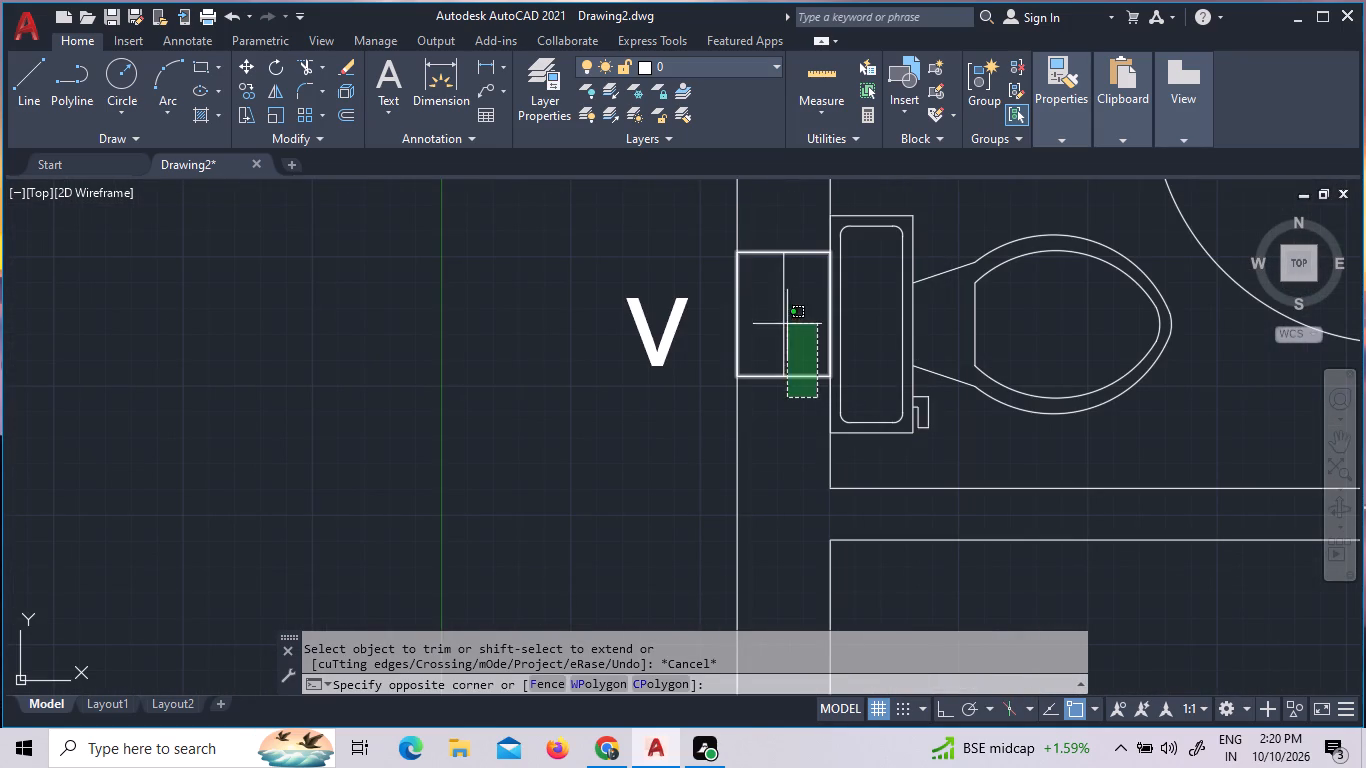
left_click(765, 238)
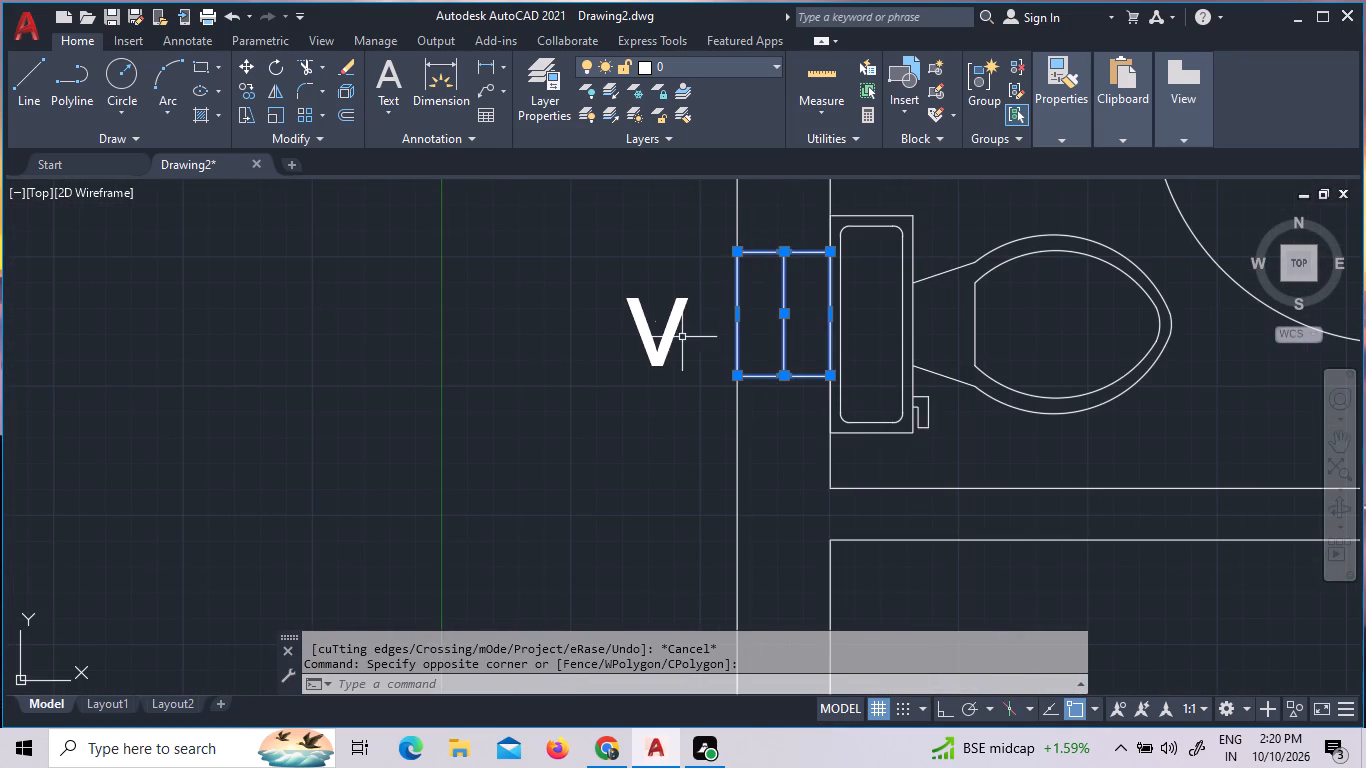
left_click(688, 353)
left_click(666, 306)
scroll(734, 289, "down", 3)
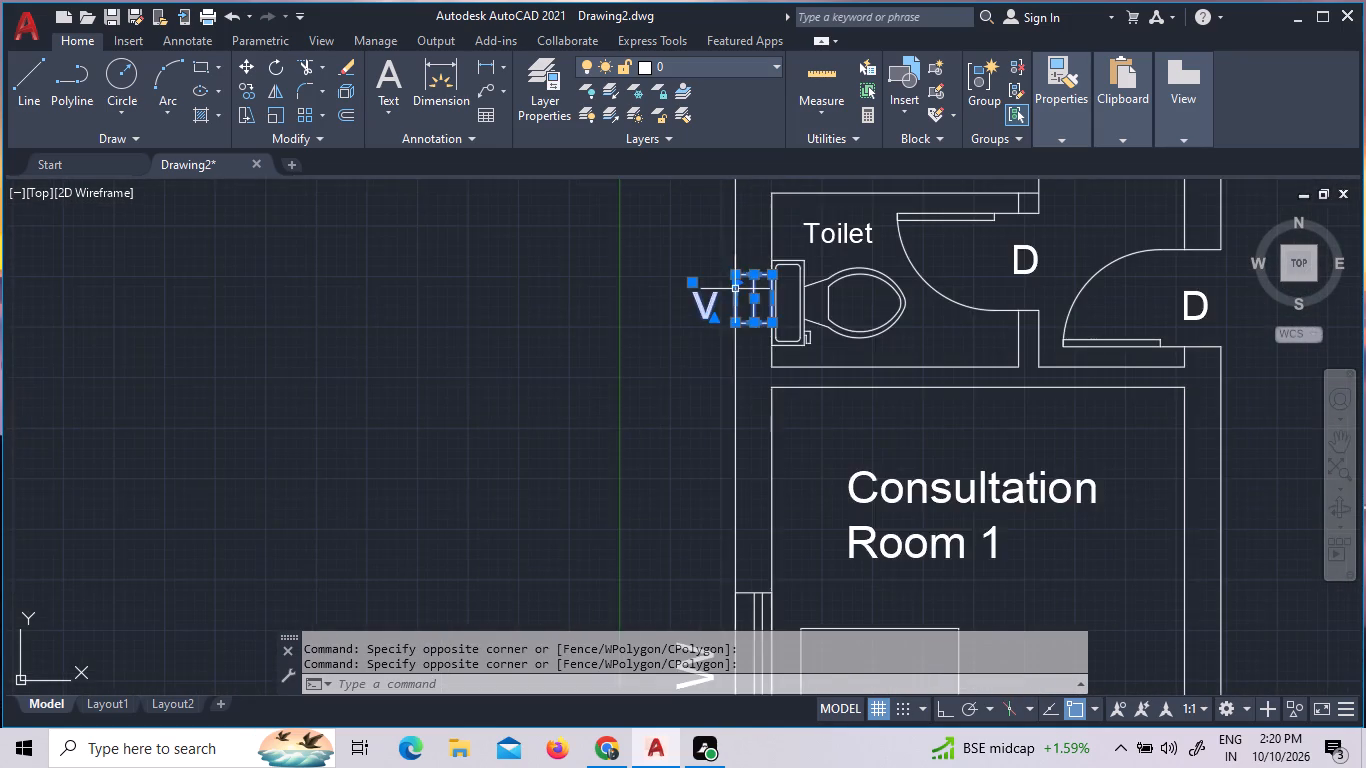
scroll(773, 323, "down", 2)
scroll(762, 460, "up", 5)
scroll(764, 464, "down", 5)
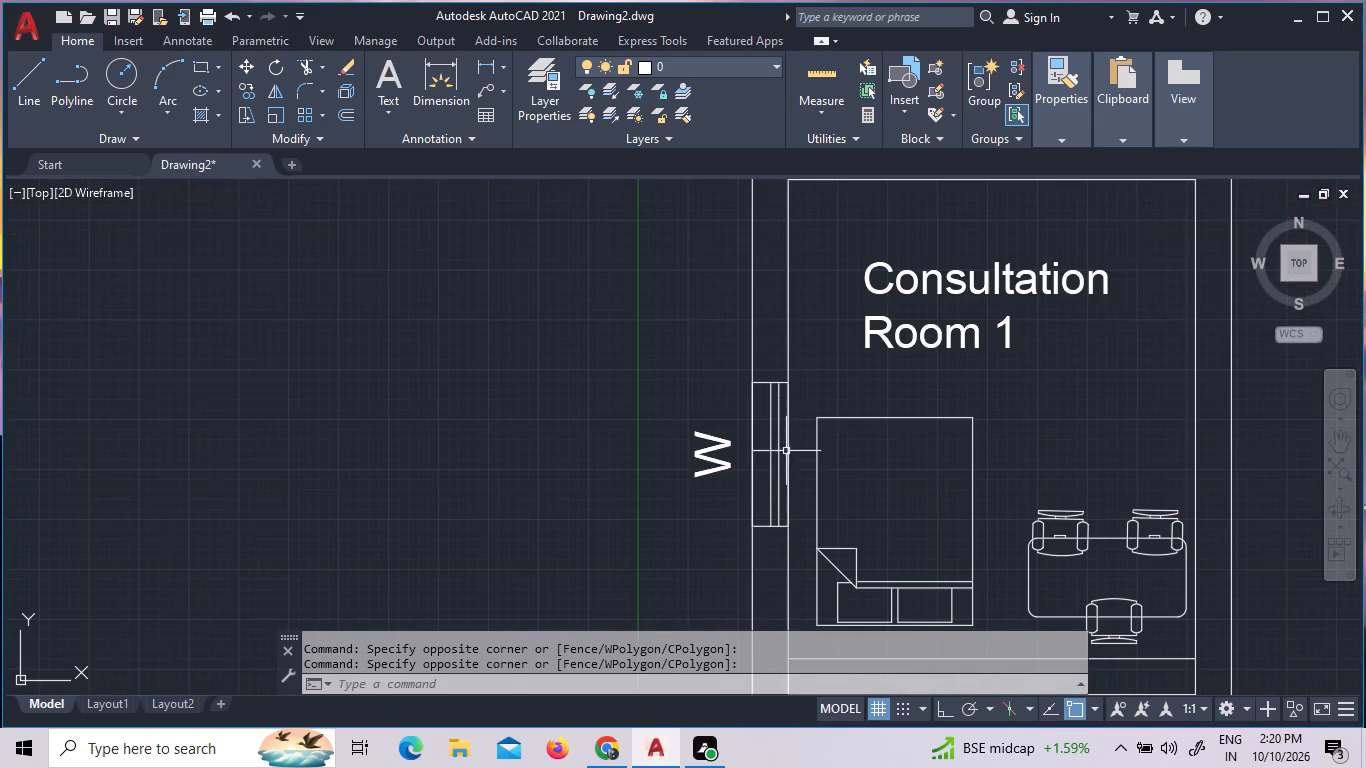
scroll(784, 544, "up", 4)
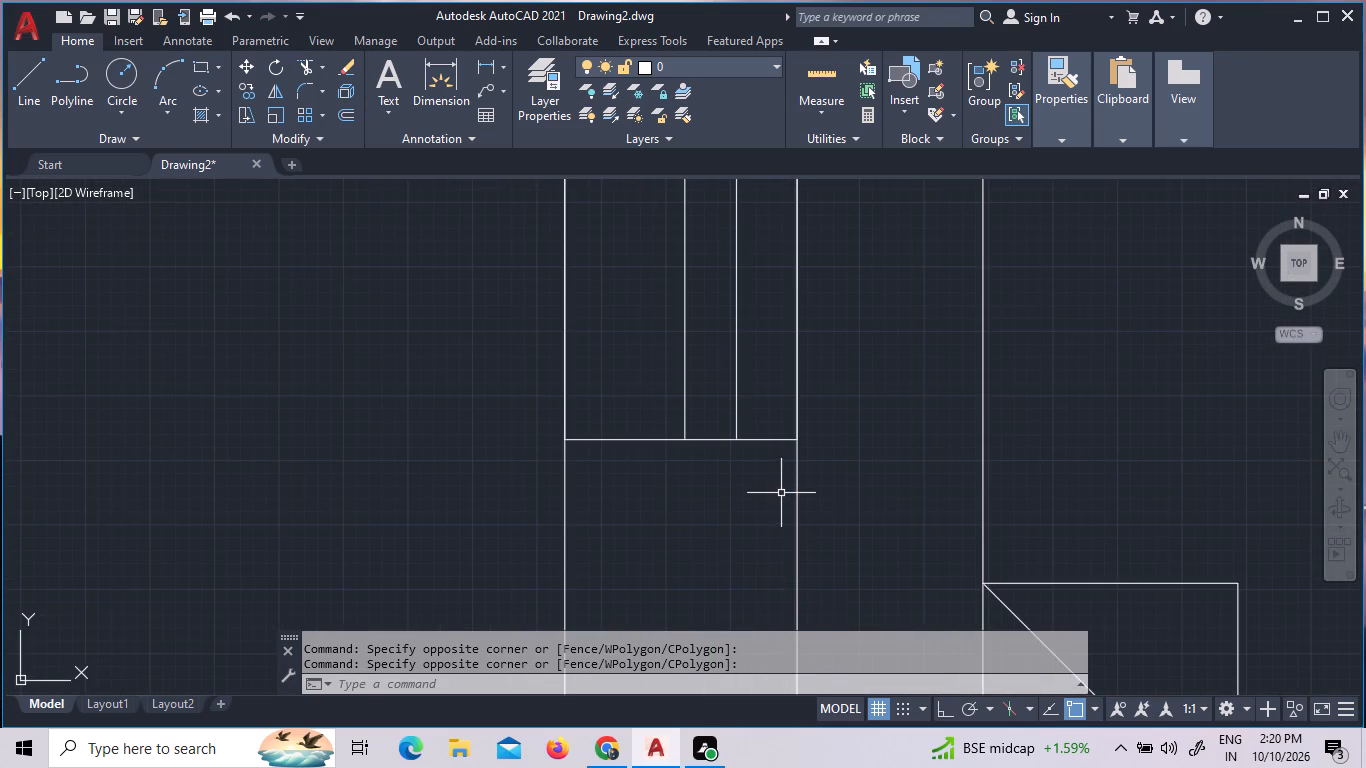
left_click(781, 492)
left_click(659, 361)
scroll(668, 387, "down", 3)
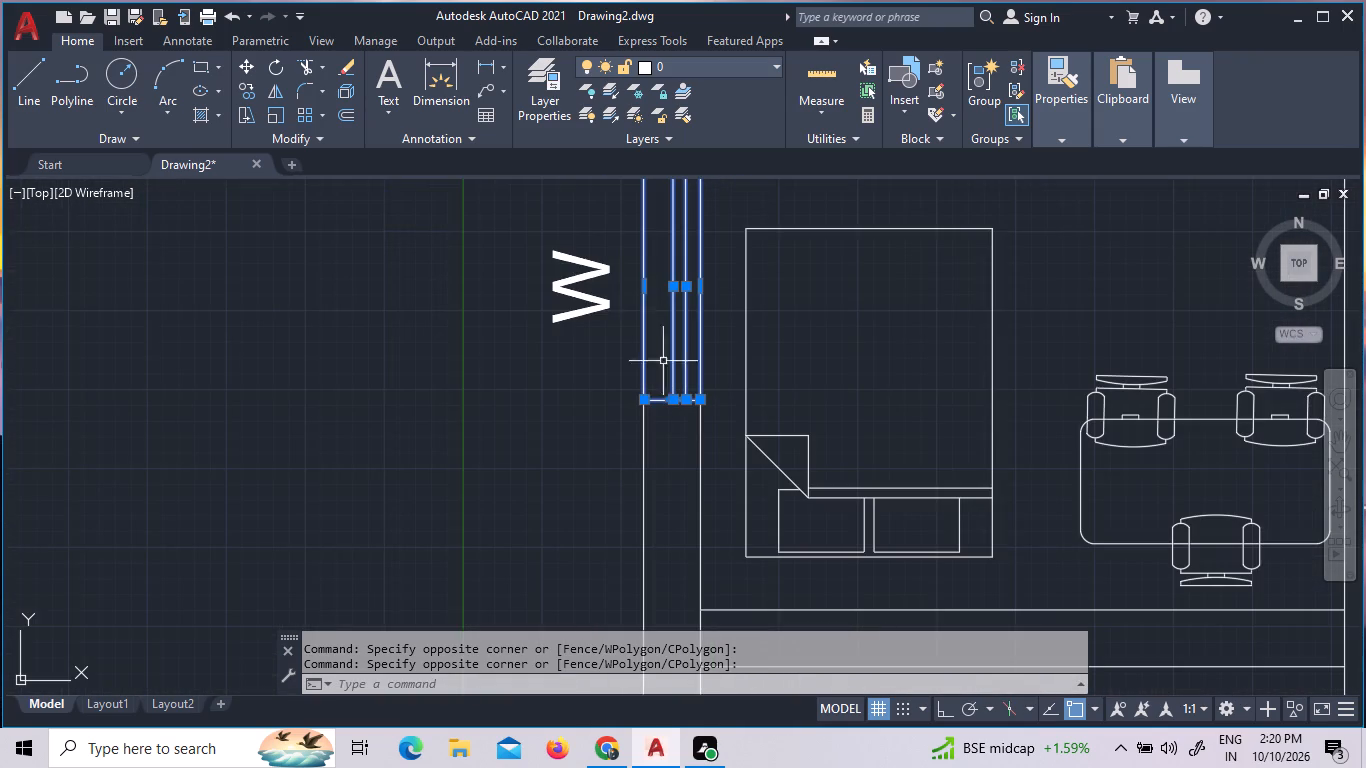
left_click(613, 328)
left_click(574, 299)
right_click(574, 299)
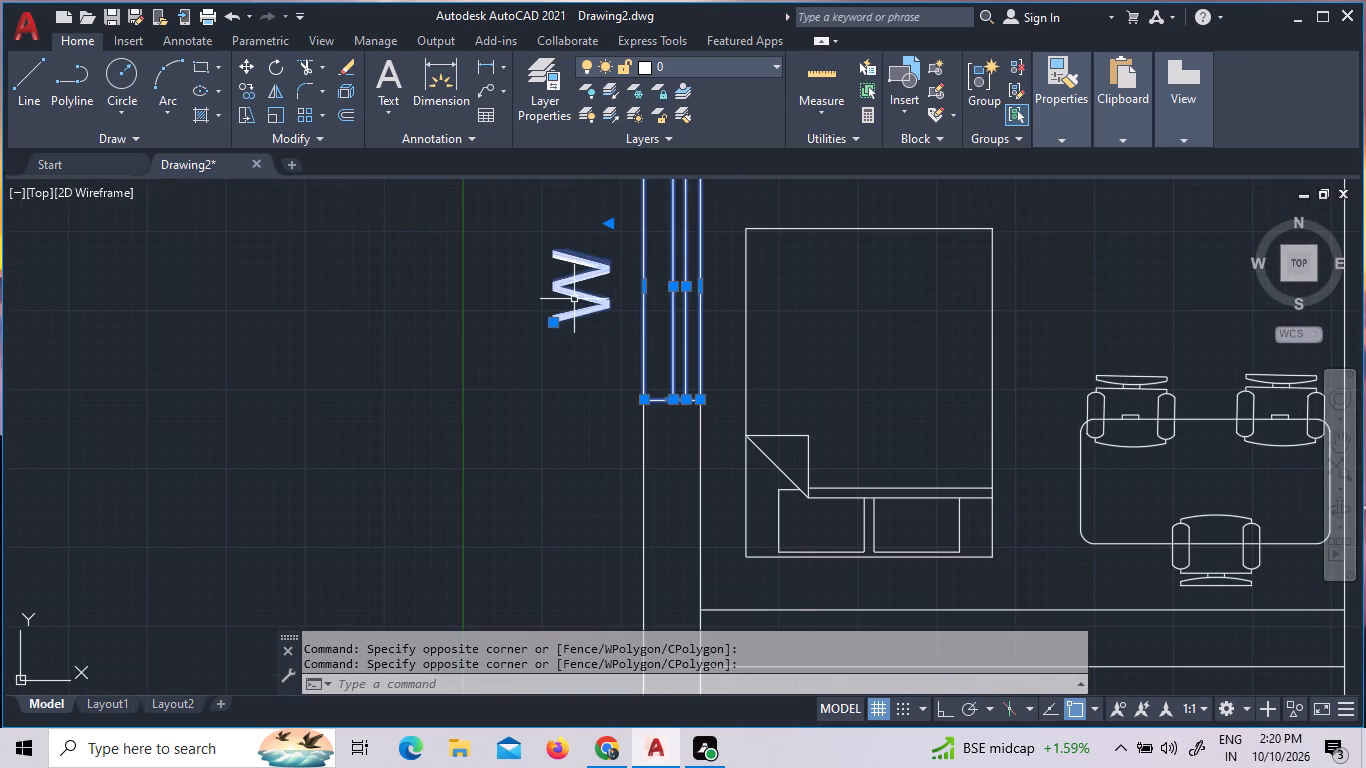
left_click(601, 426)
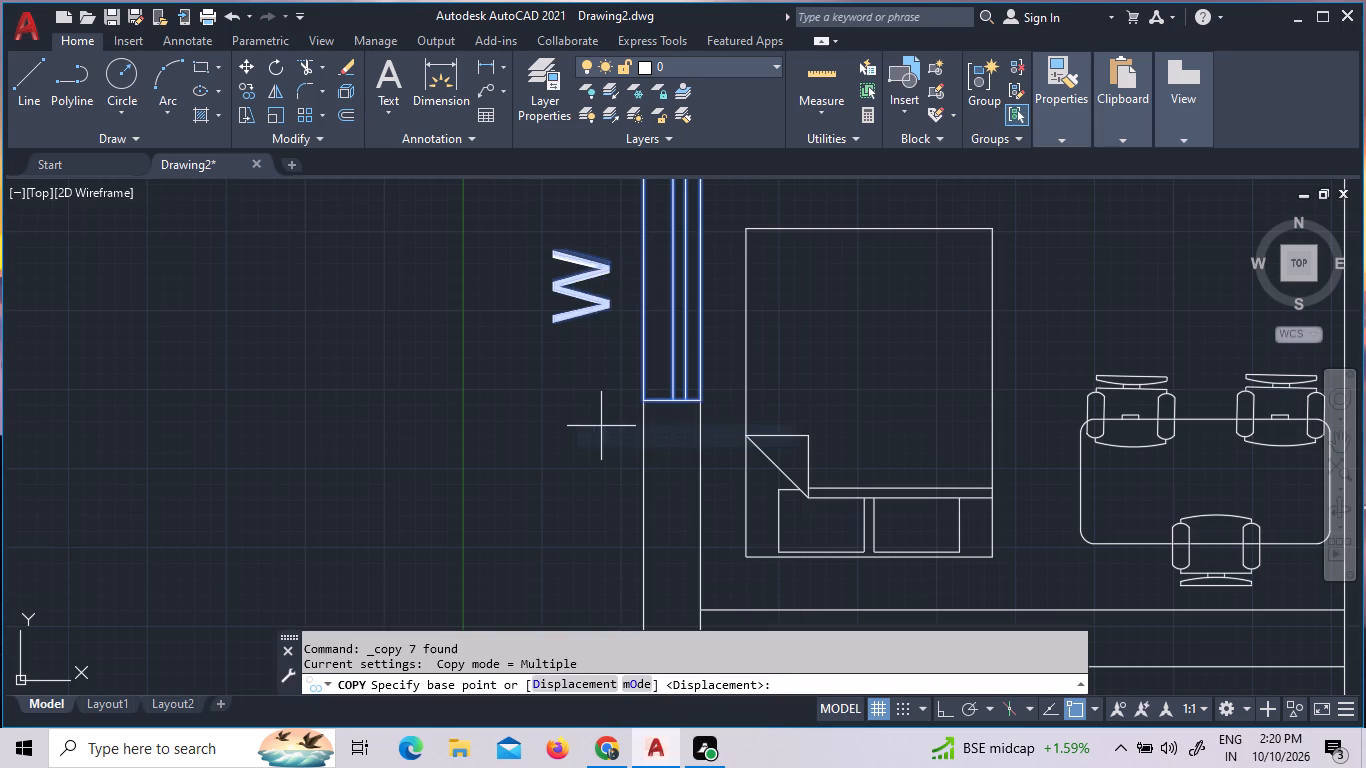
left_click(682, 396)
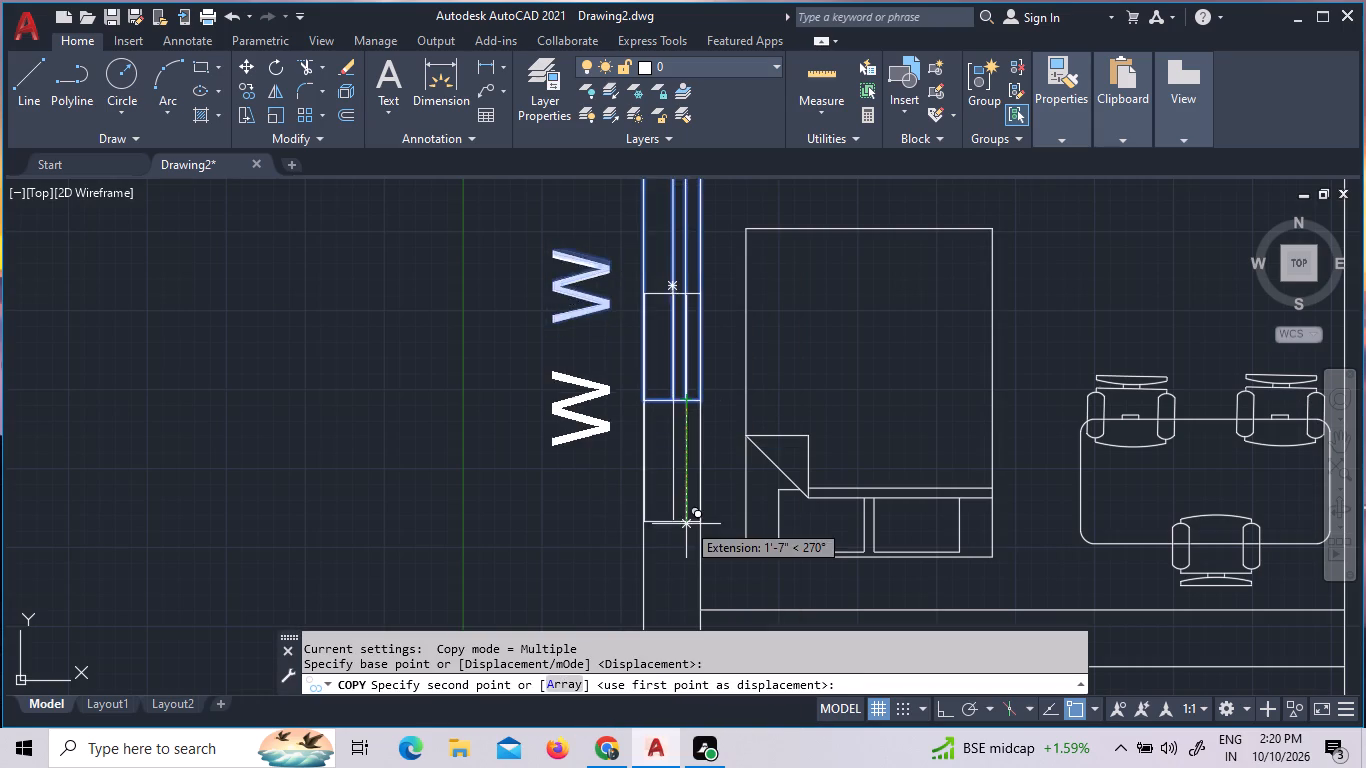
scroll(683, 526, "down", 3)
scroll(700, 434, "down", 4)
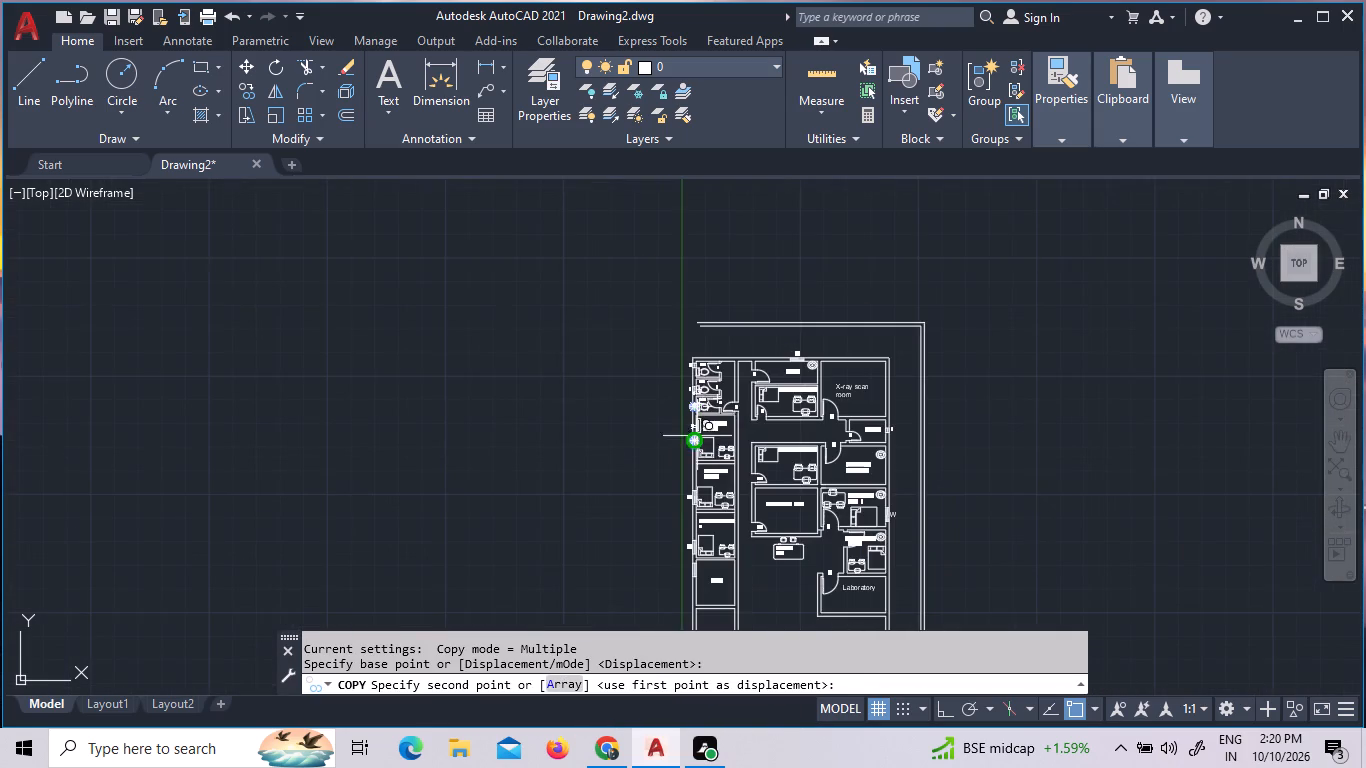
scroll(693, 529, "down", 2)
scroll(692, 569, "up", 5)
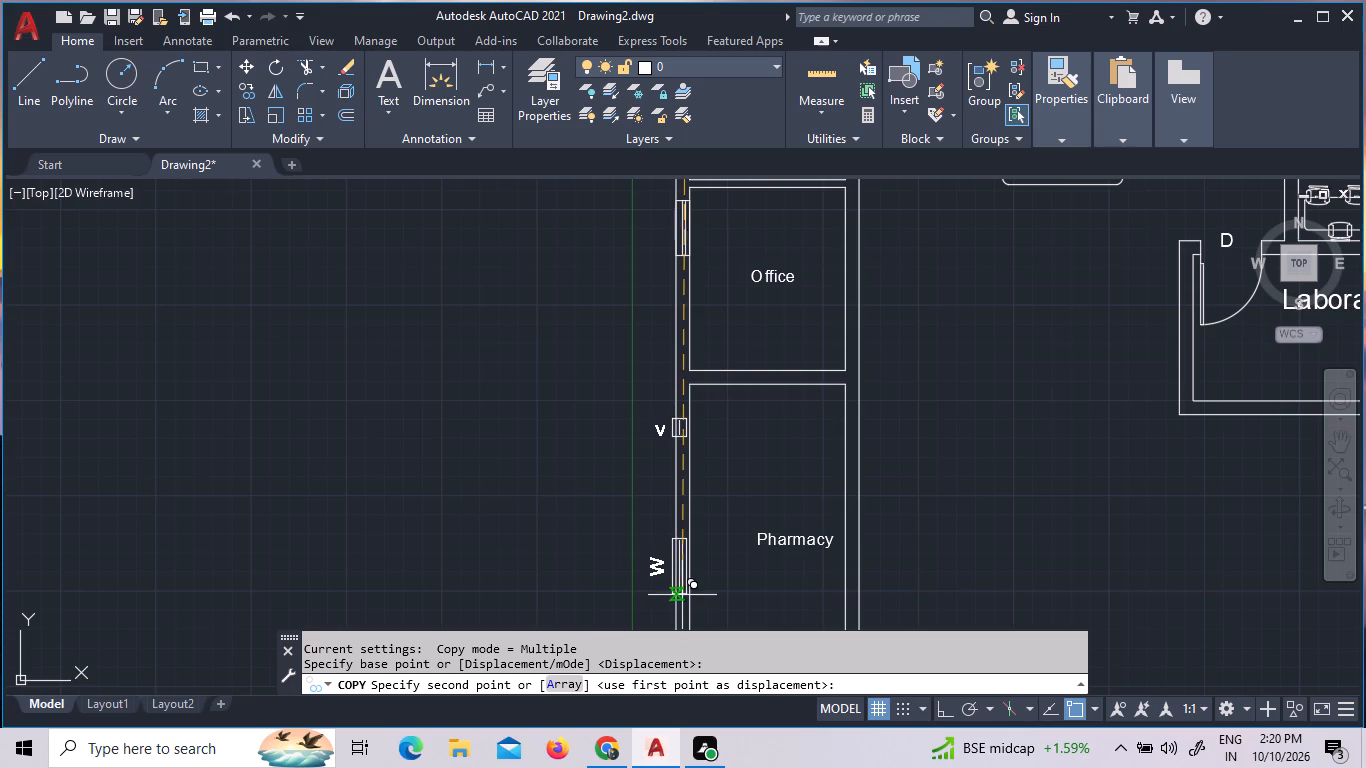
scroll(686, 595, "up", 4)
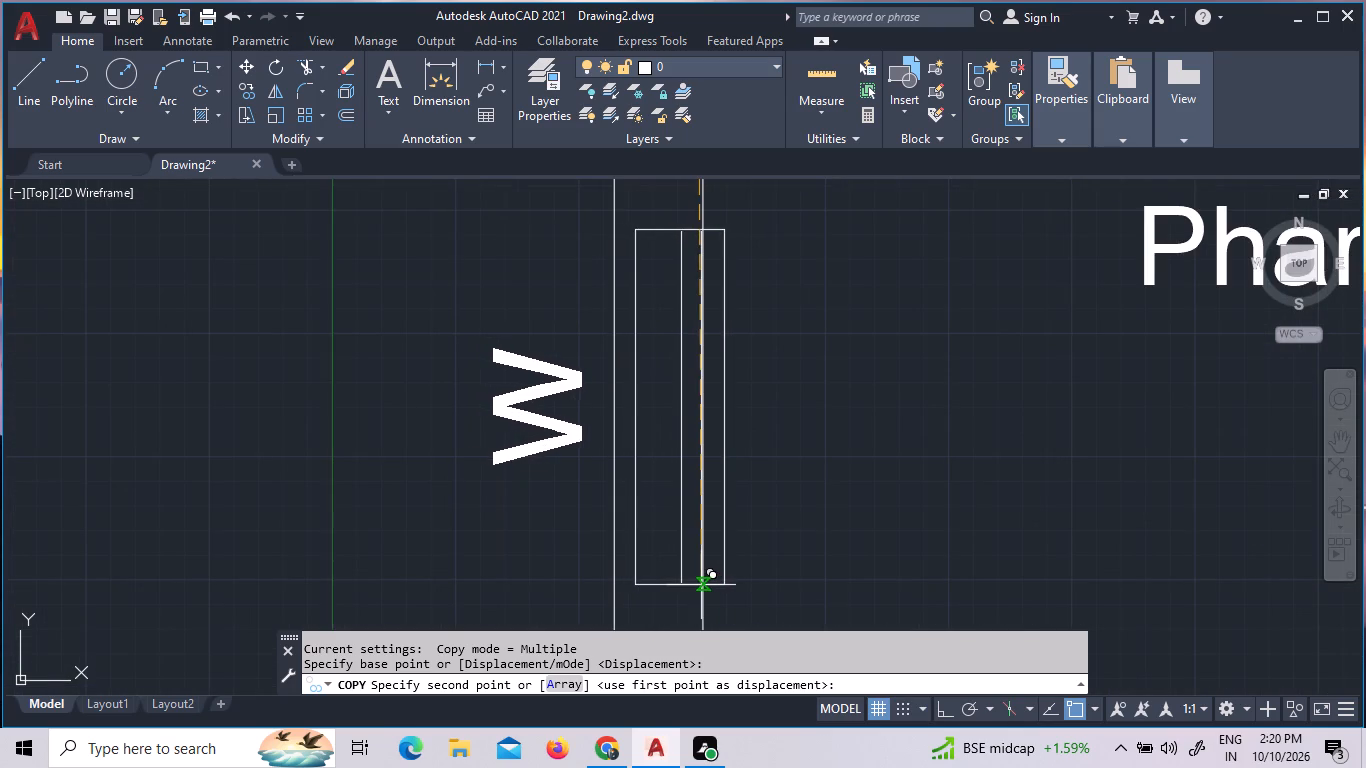
left_click(701, 585)
scroll(633, 658, "down", 4)
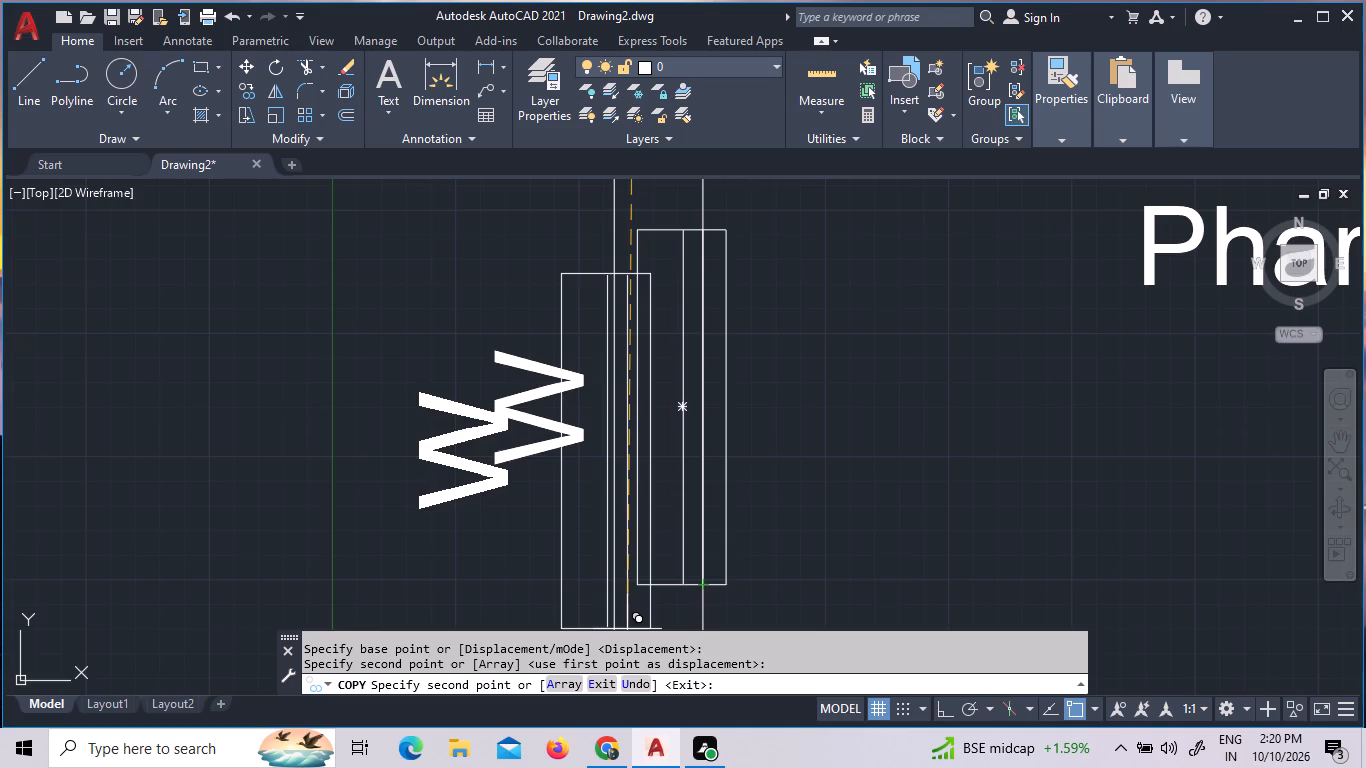
scroll(759, 439, "down", 2)
scroll(863, 693, "down", 4)
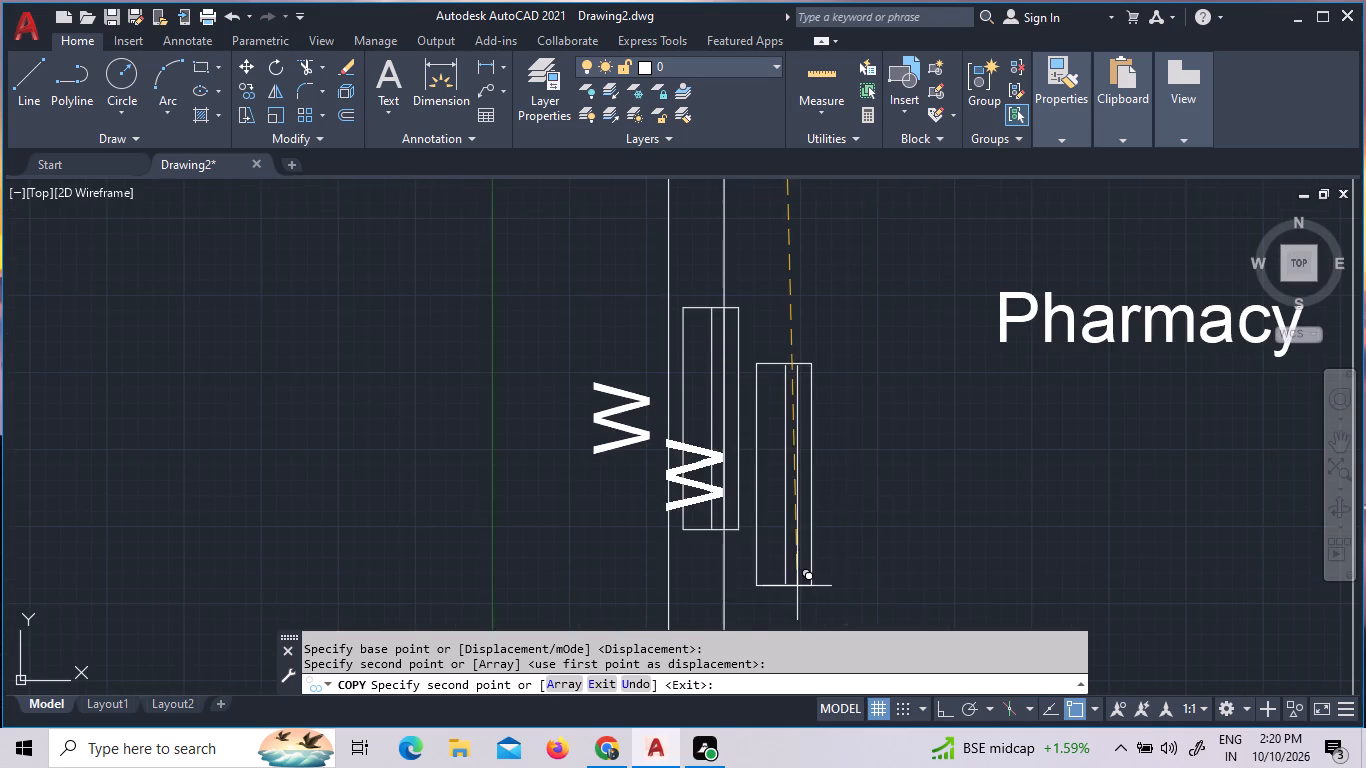
scroll(797, 586, "down", 1)
key("Escape")
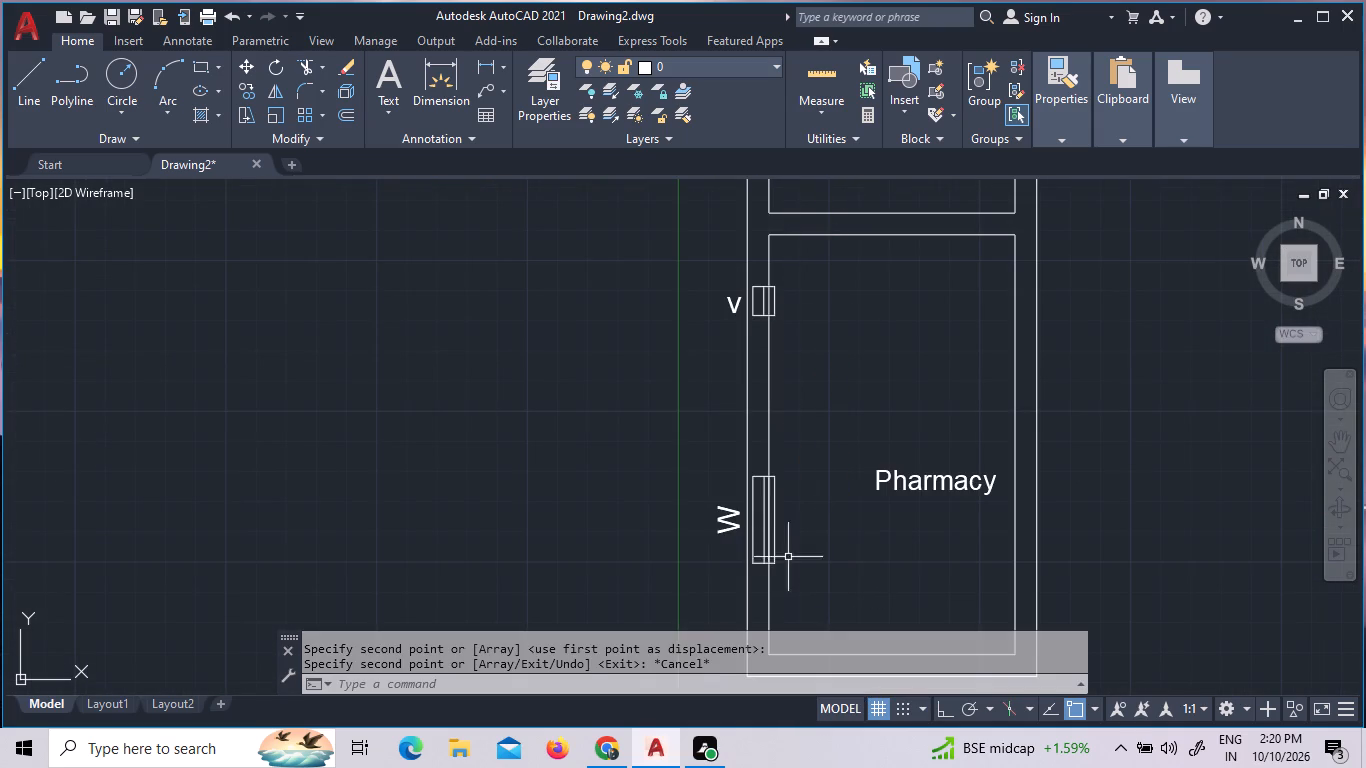
Move the Pharmacy's window outline with its W label and its ventilator with its V label west together, aligning them with the west wall's inner line.
scroll(775, 586, "up", 5)
left_click(808, 464)
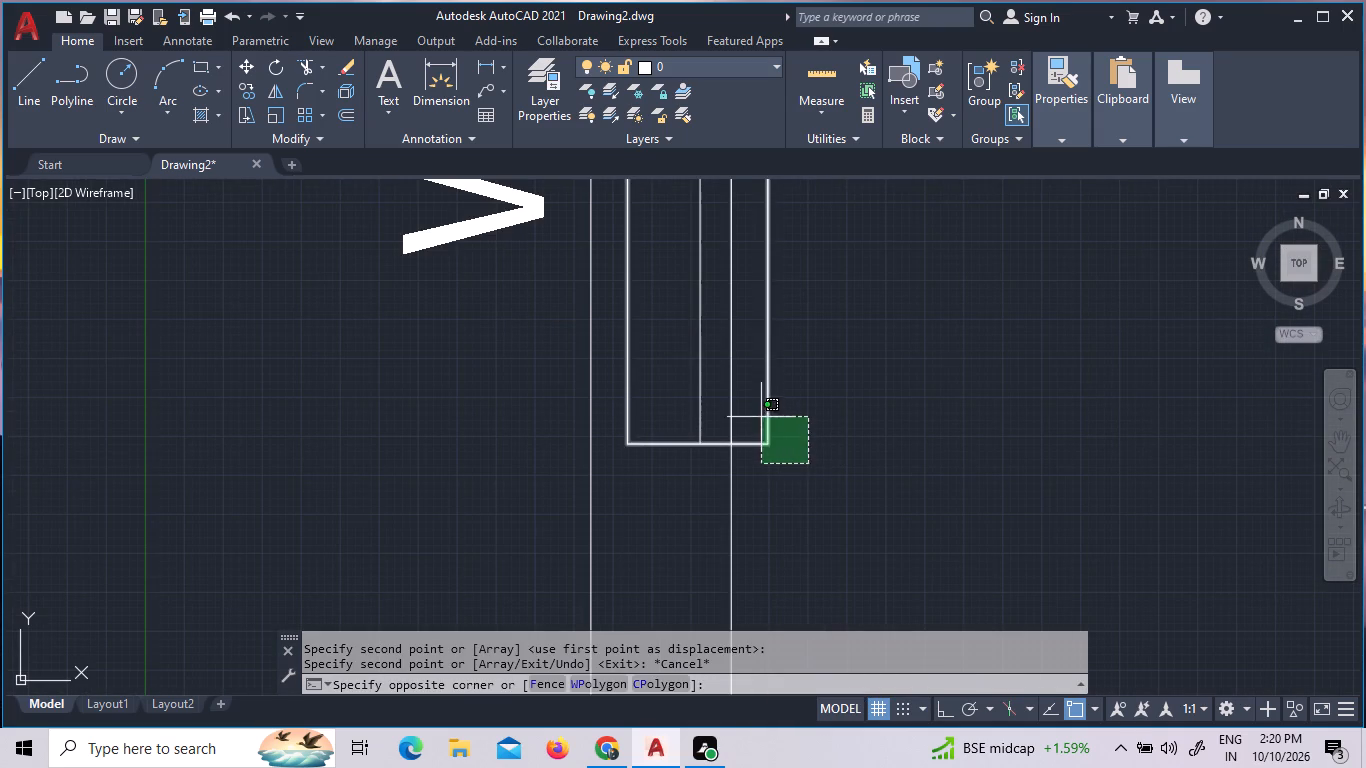
left_click(759, 413)
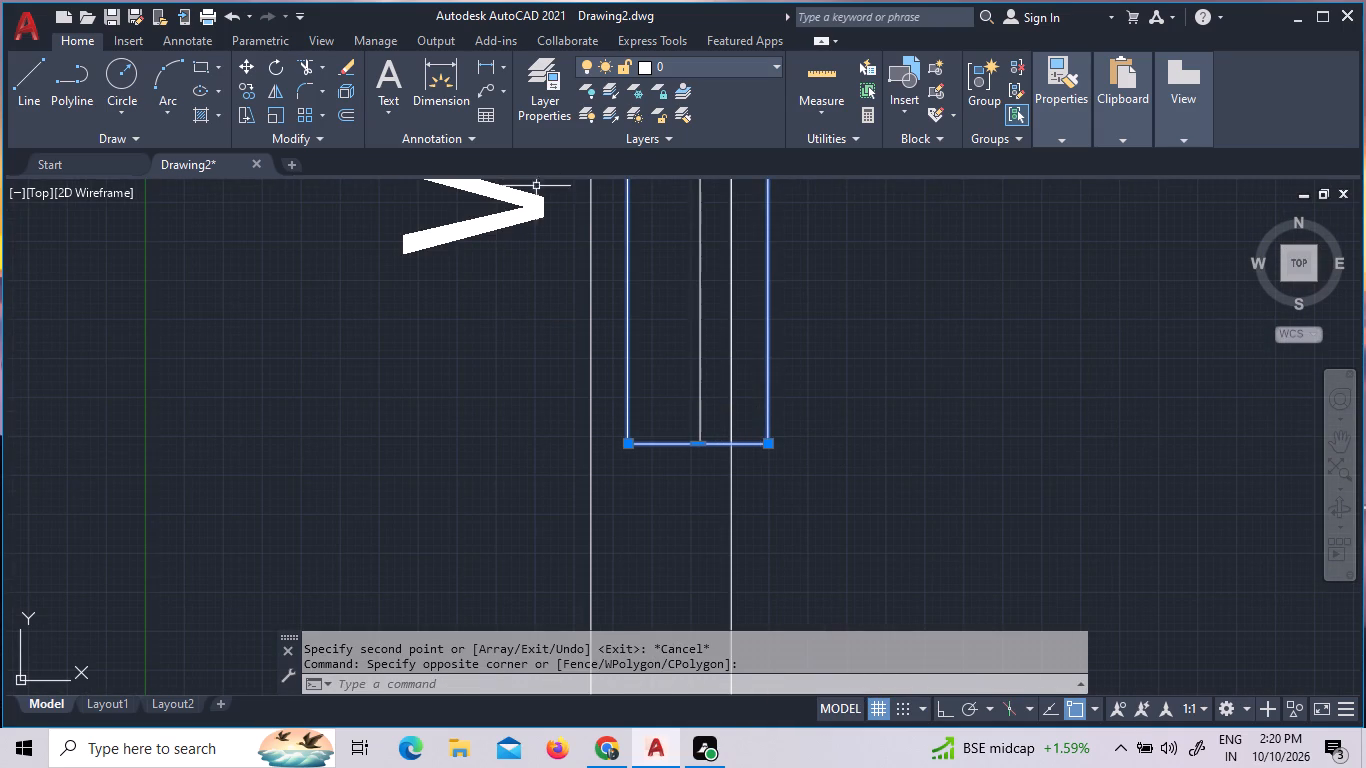
left_click(536, 210)
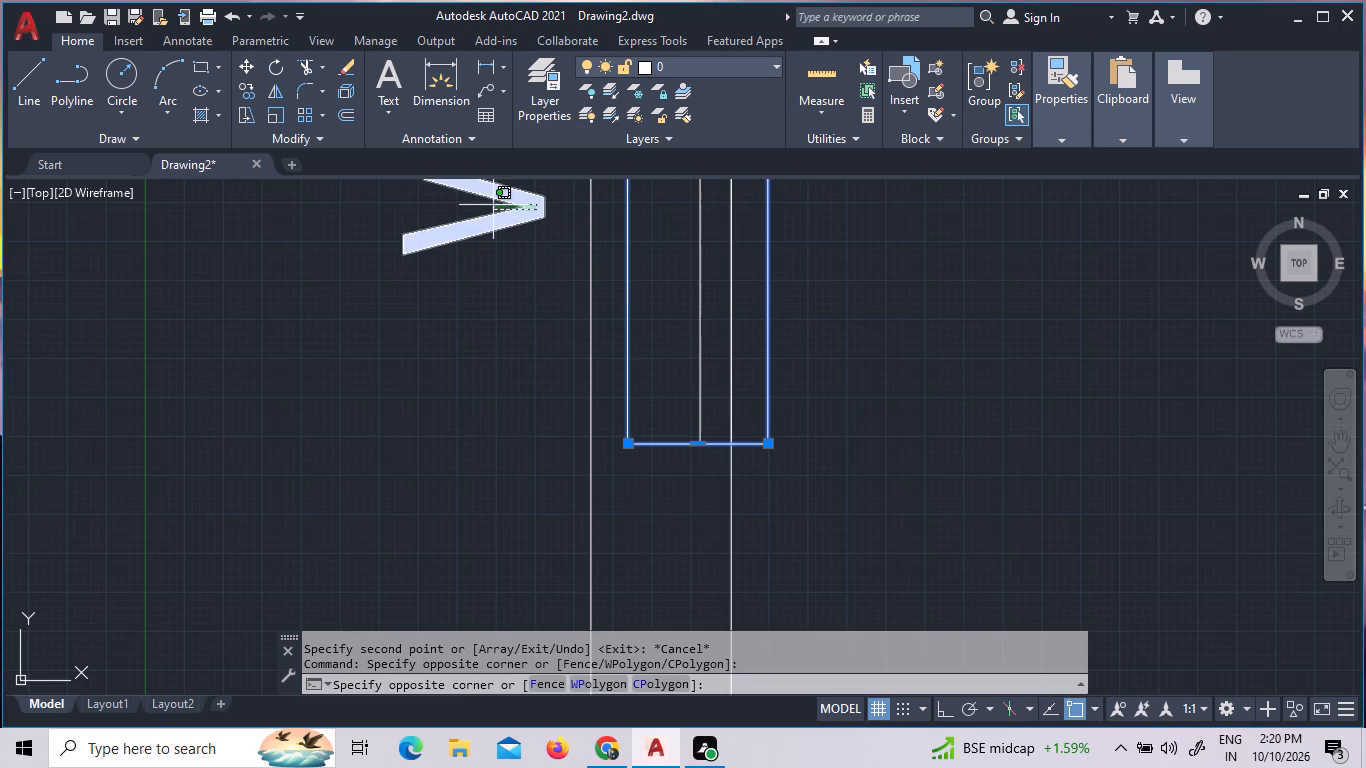
left_click(493, 205)
scroll(672, 476, "down", 3)
scroll(667, 394, "down", 2)
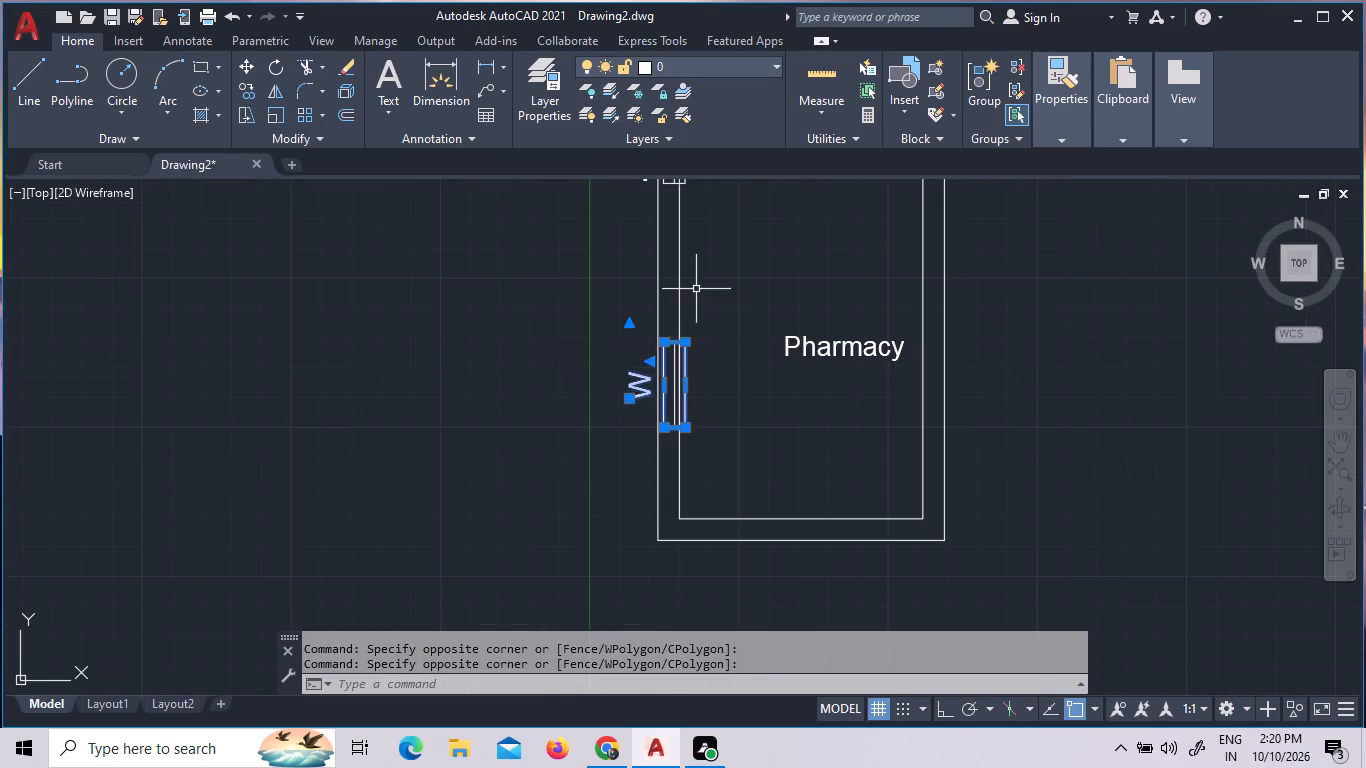
middle_click_drag(697, 289, 708, 460)
scroll(698, 348, "up", 6)
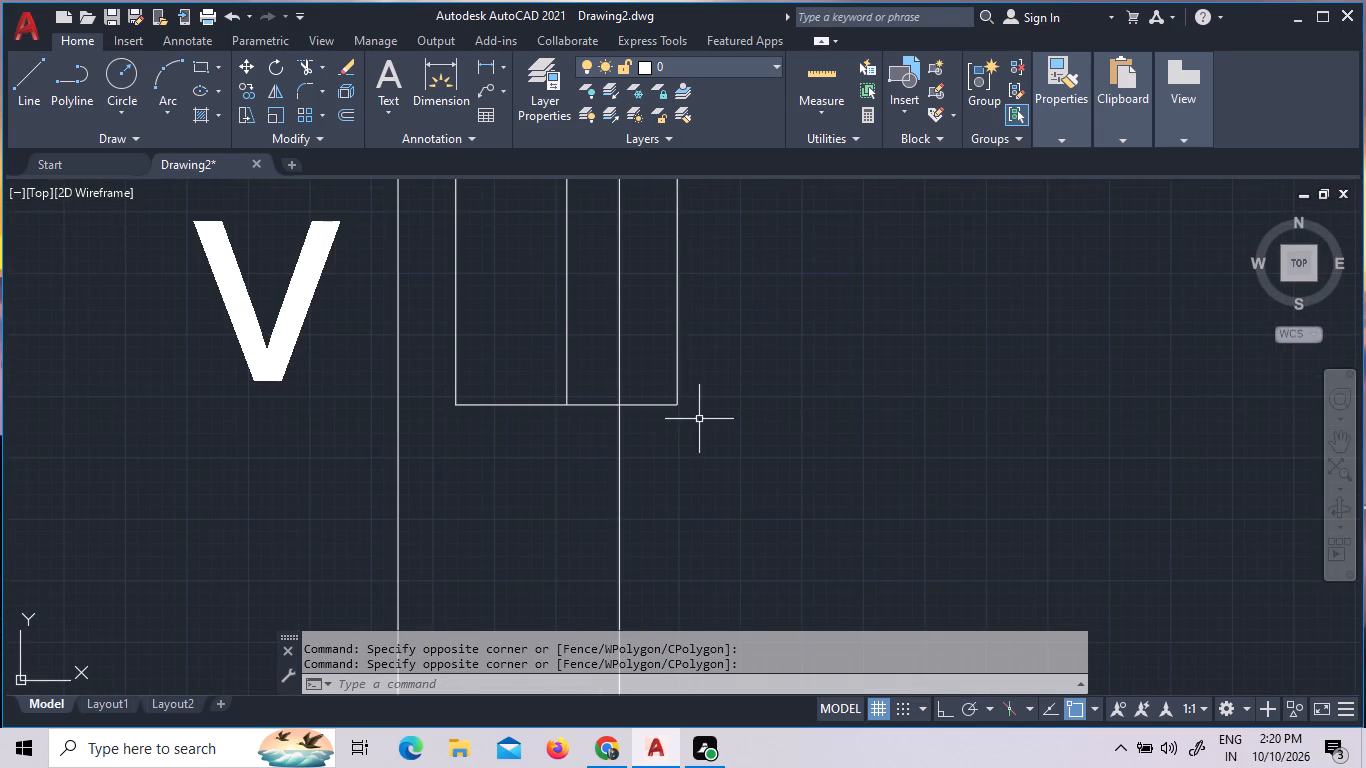
left_click(698, 420)
left_click(666, 348)
left_click(577, 358)
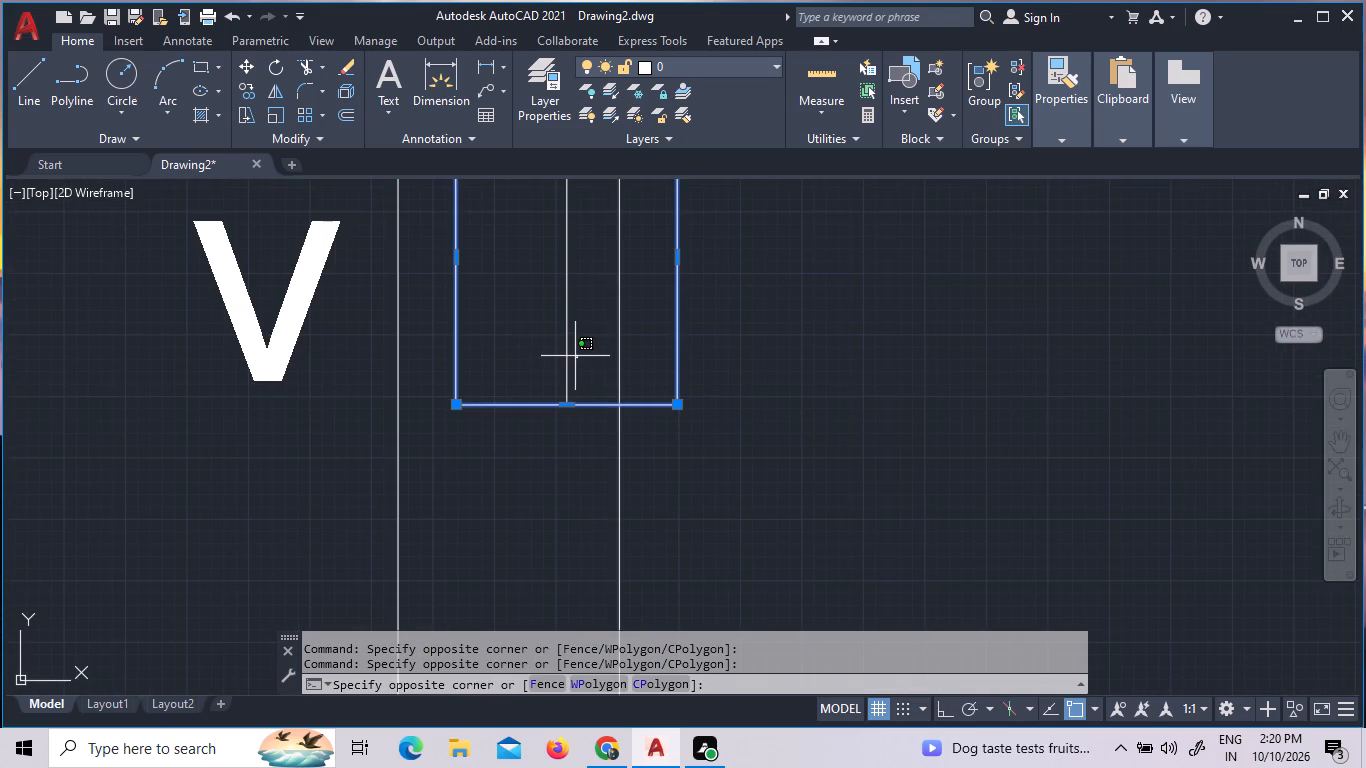
left_click(545, 328)
left_click(330, 274)
left_click(275, 234)
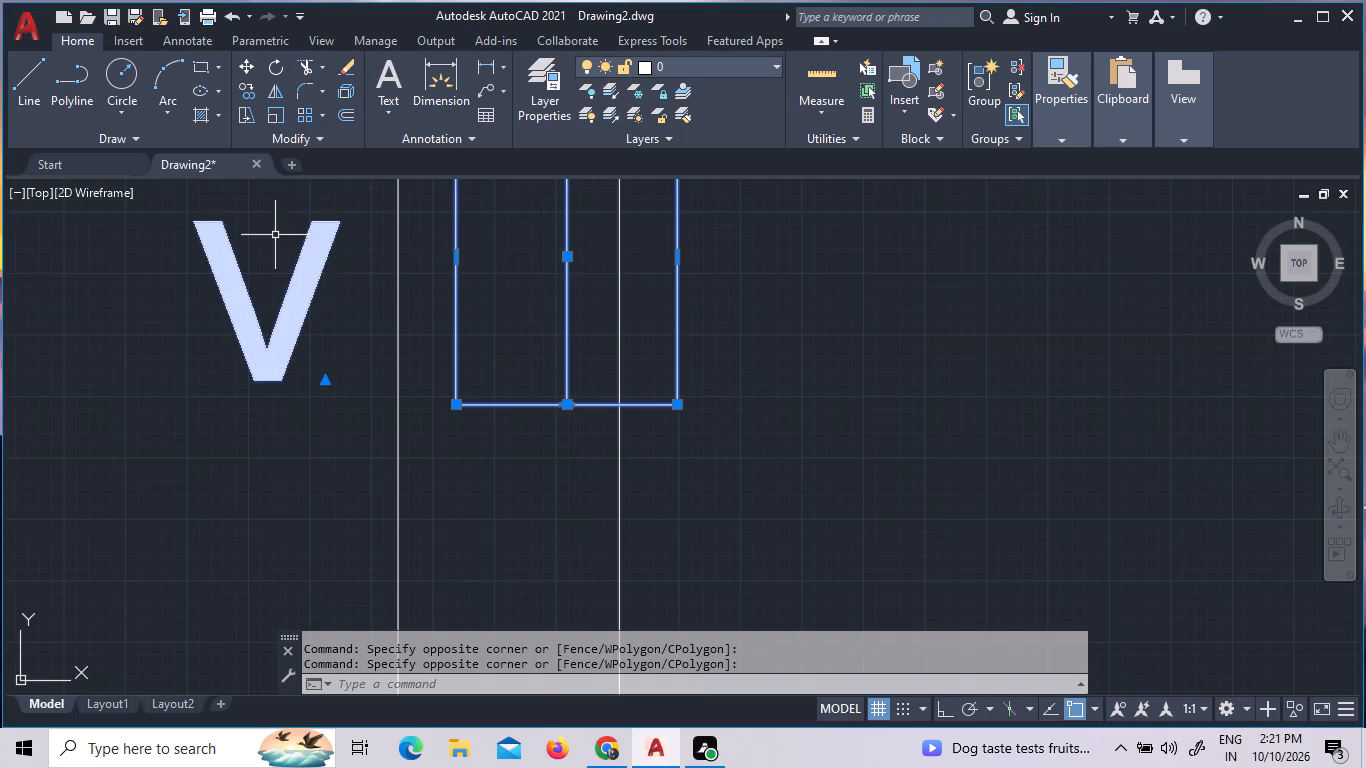
right_click(322, 274)
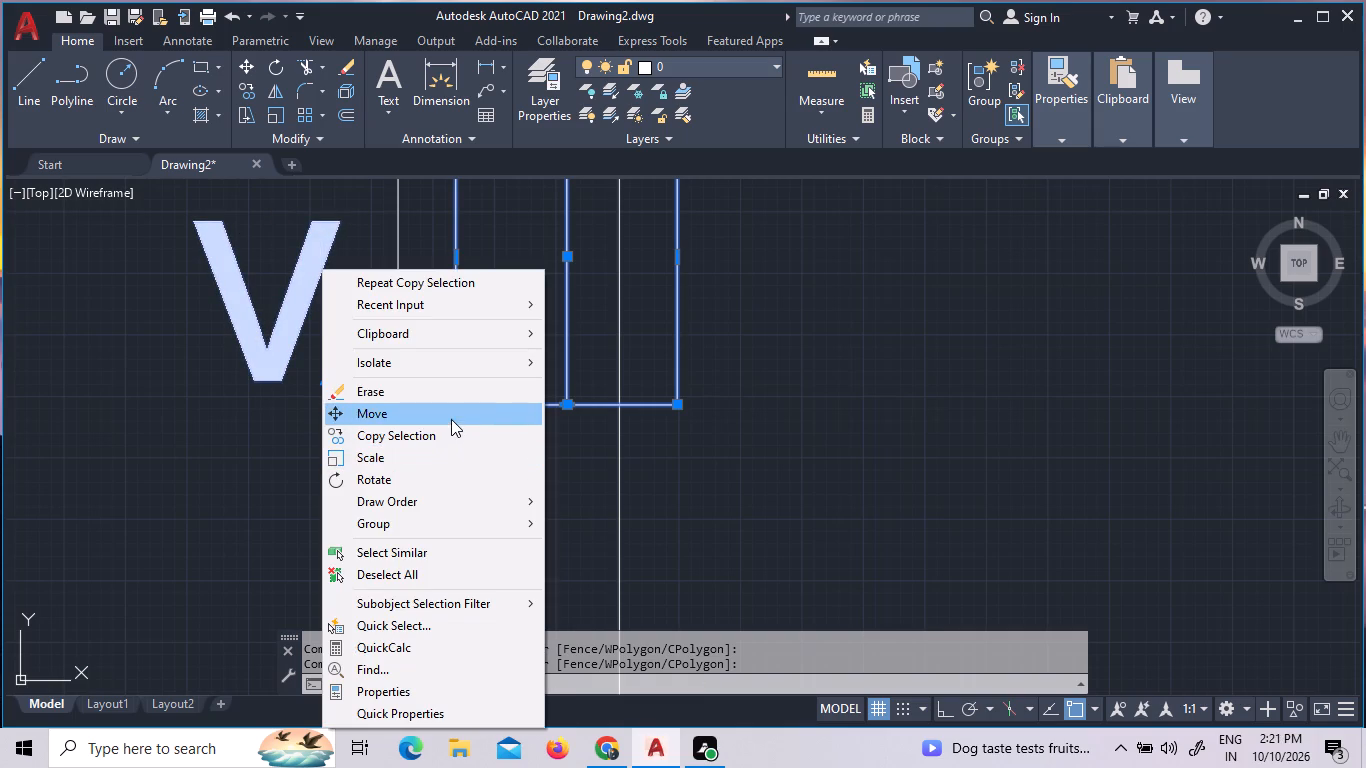
left_click(451, 419)
left_click(680, 406)
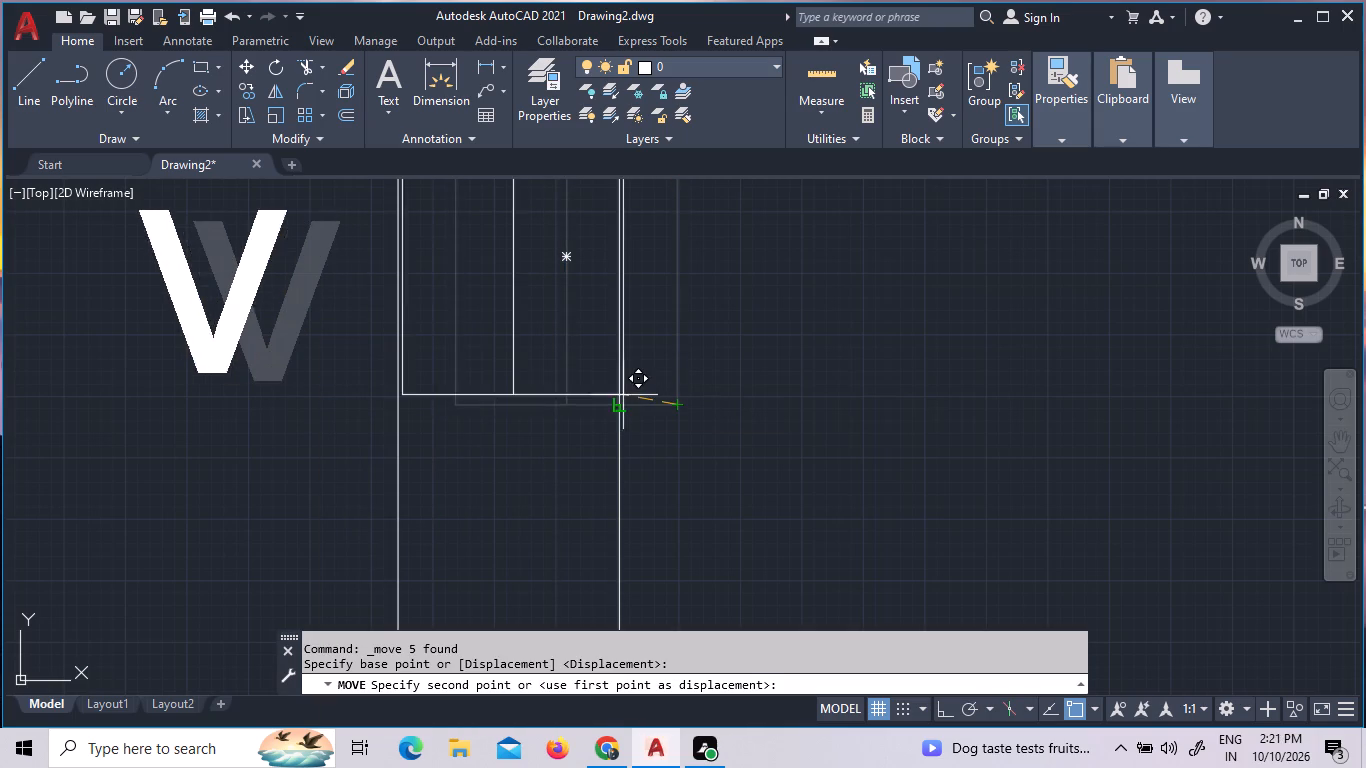
left_click(616, 407)
scroll(620, 412, "down", 6)
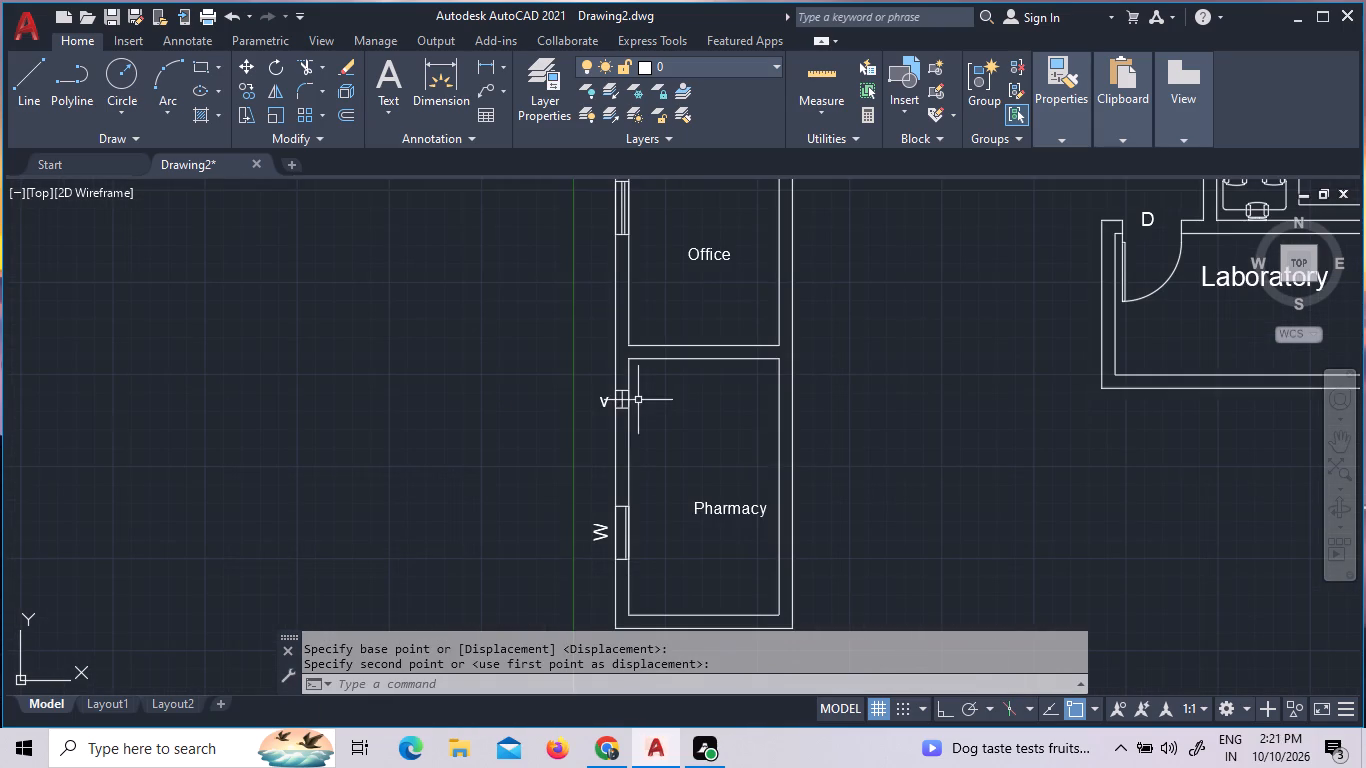
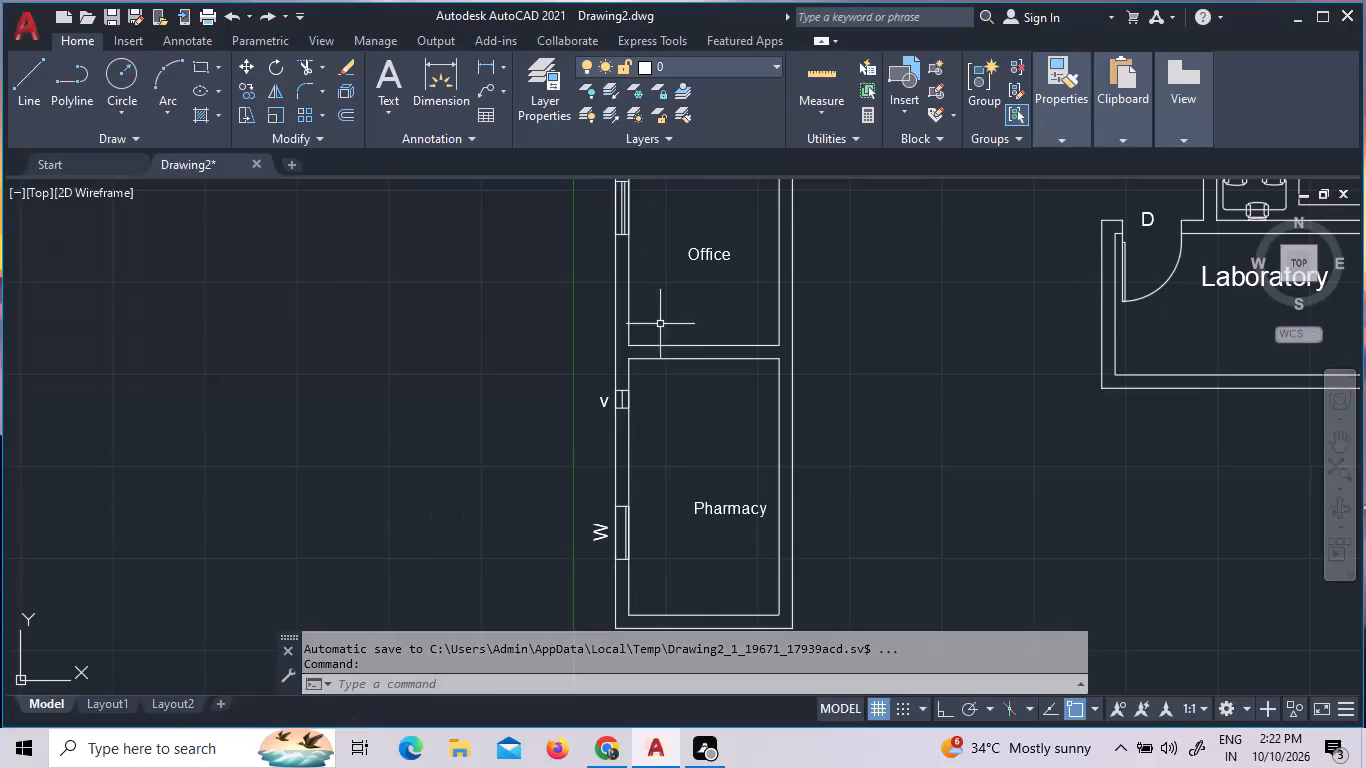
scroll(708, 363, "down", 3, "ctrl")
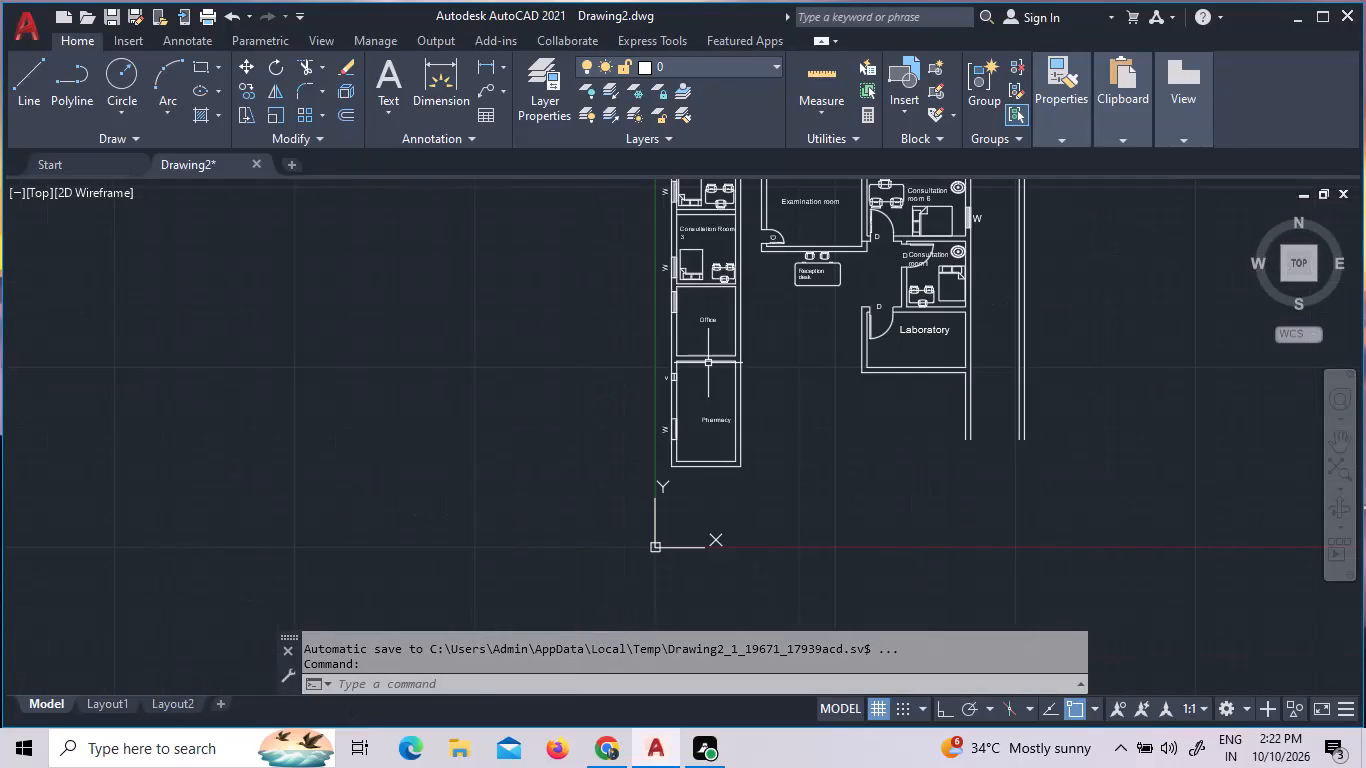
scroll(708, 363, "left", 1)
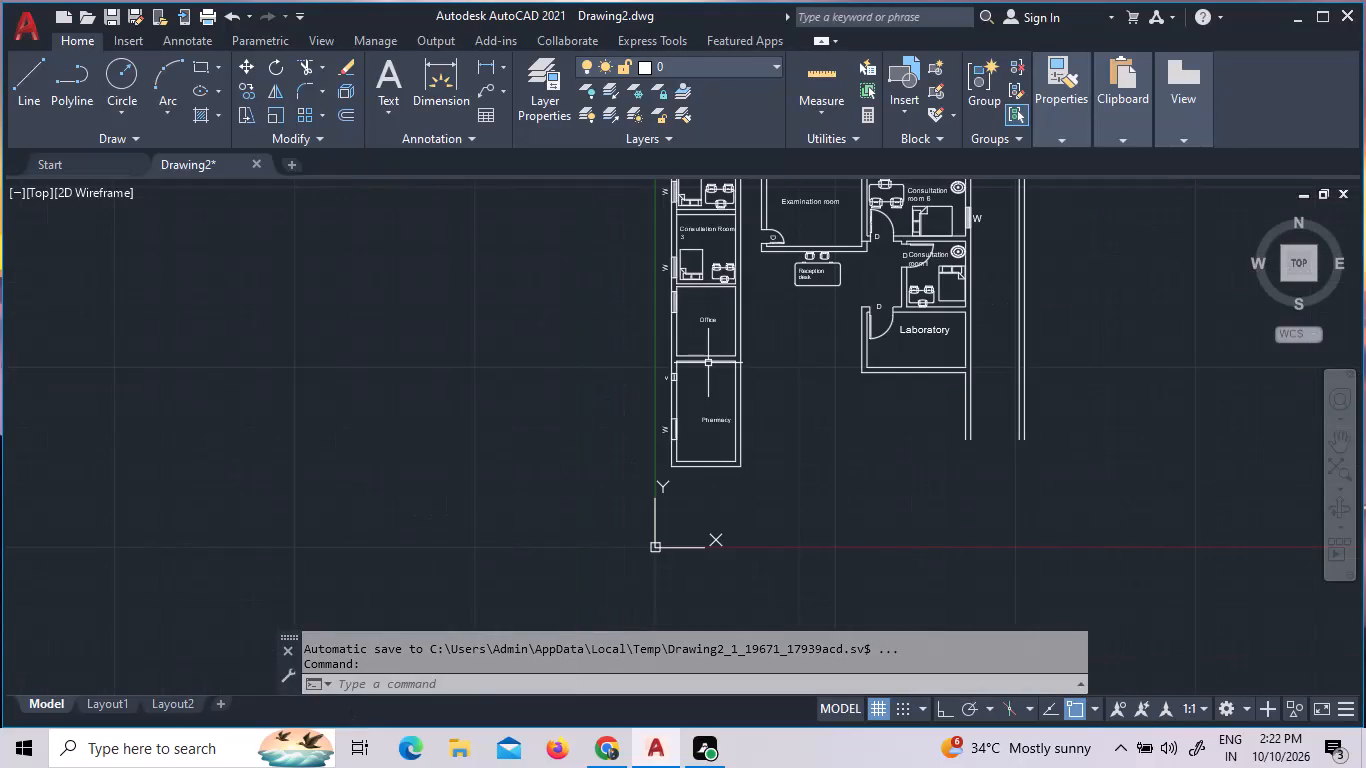
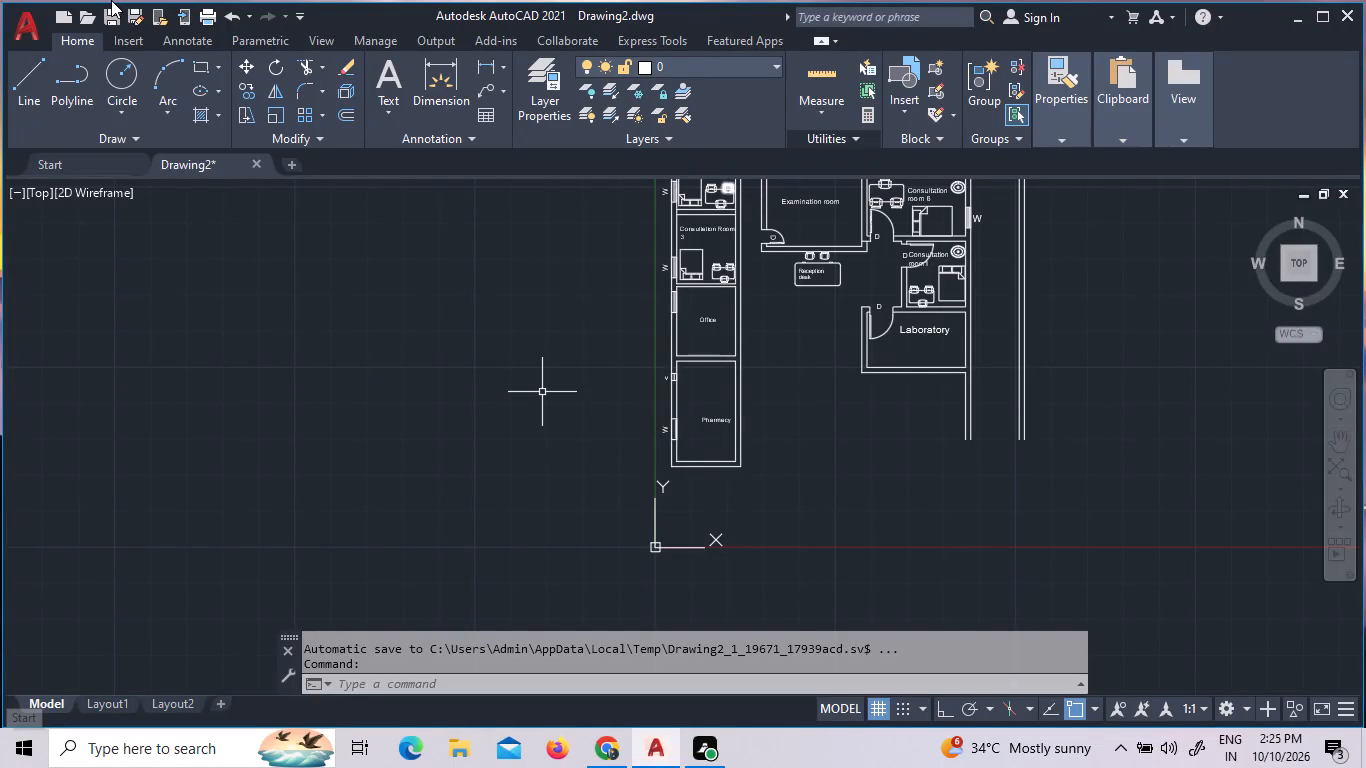
Examine the clinic floor plan from the consultation rooms down to the Pharmacy, Laboratory and the open wall ends at the south.
scroll(112, 0, "down", 2)
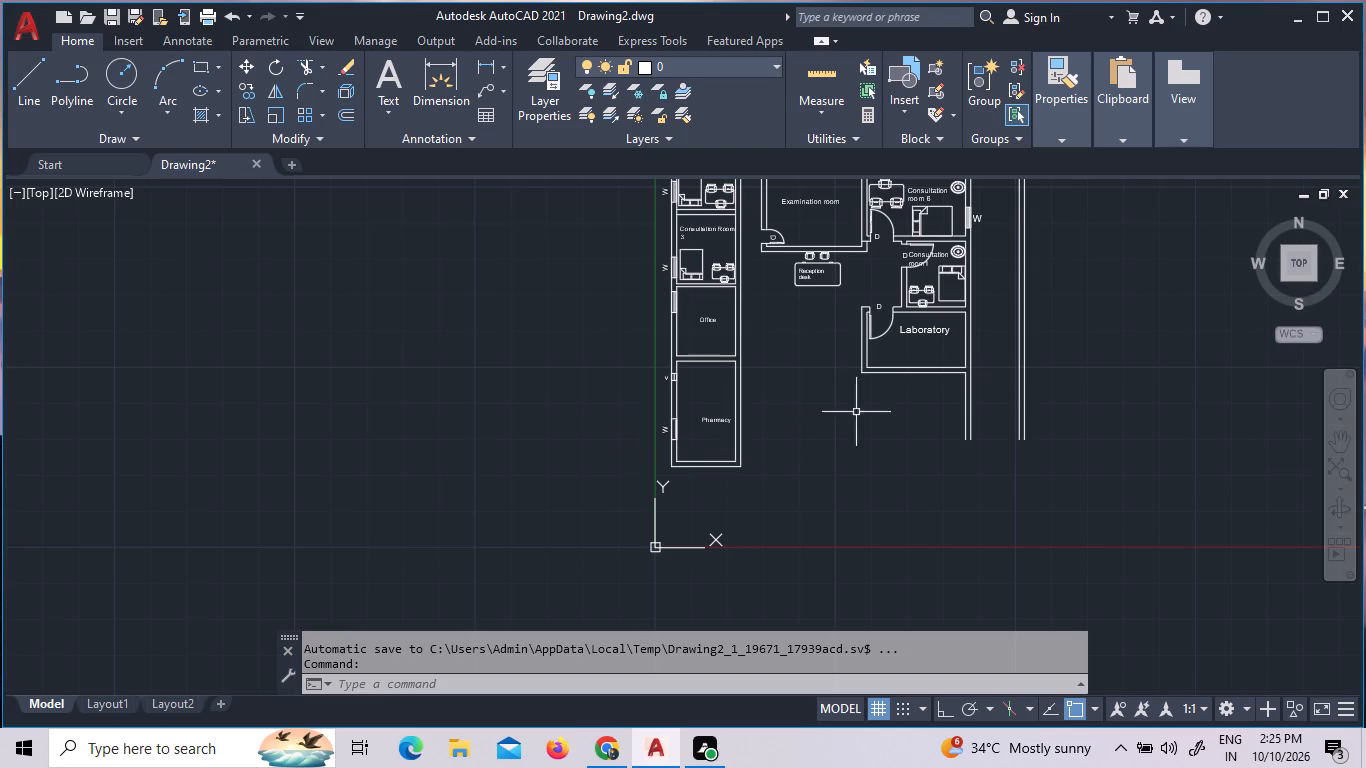
scroll(946, 447, "up", 2)
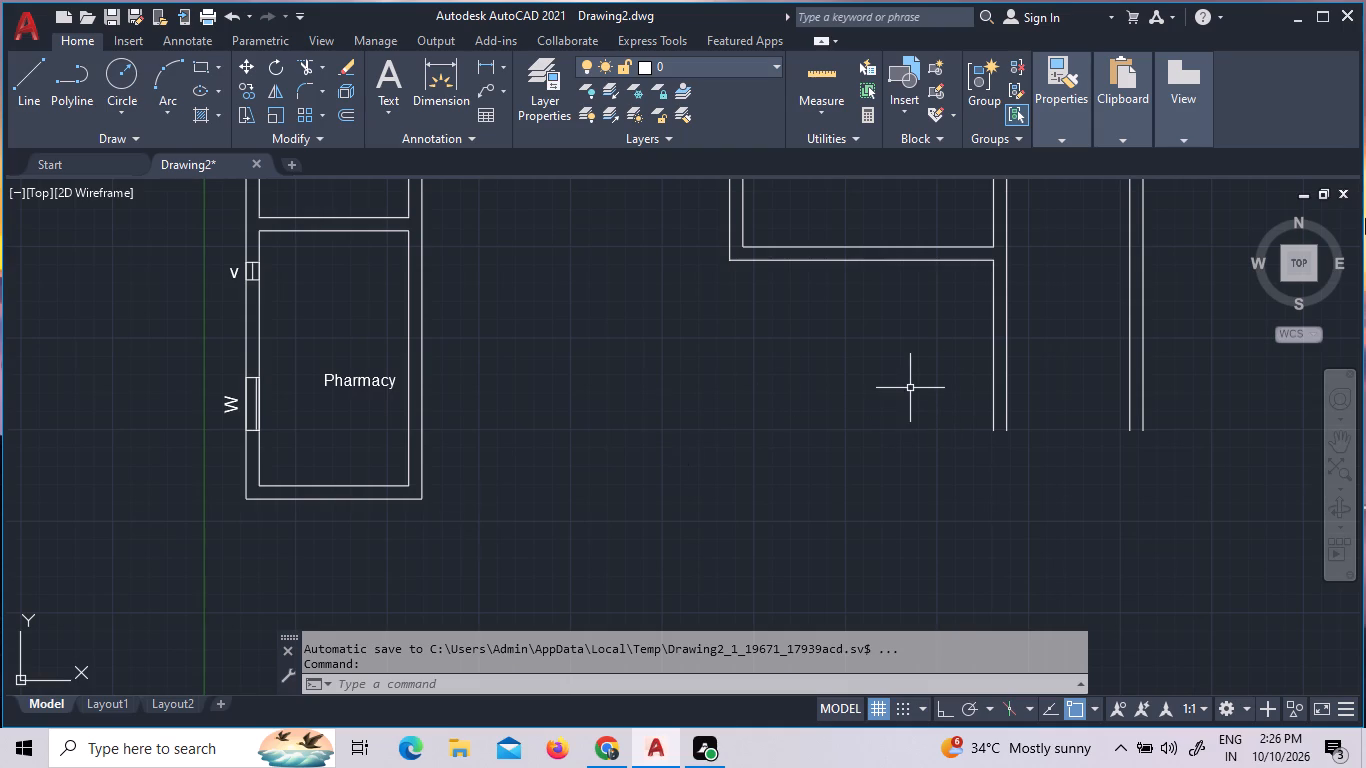
scroll(350, 464, "down", 3)
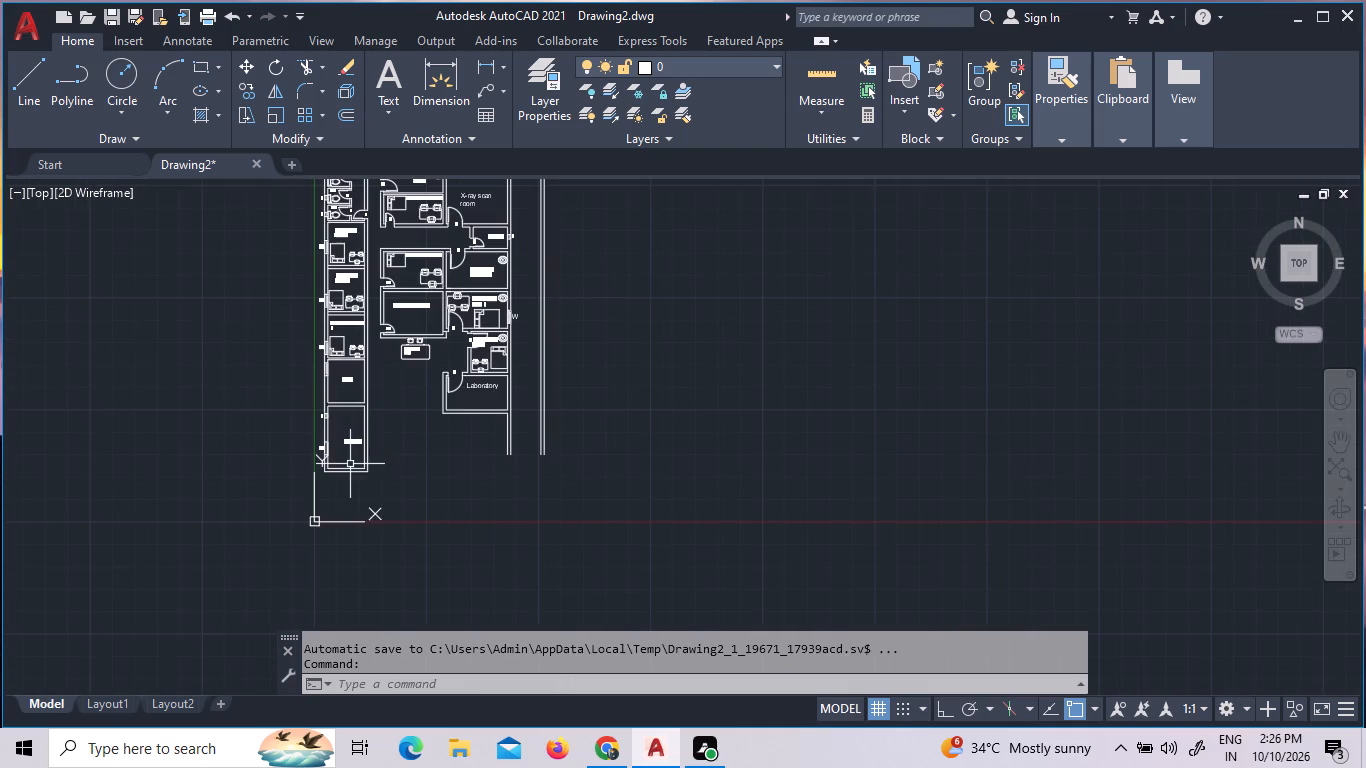
scroll(346, 479, "up", 4)
scroll(346, 479, "down", 2)
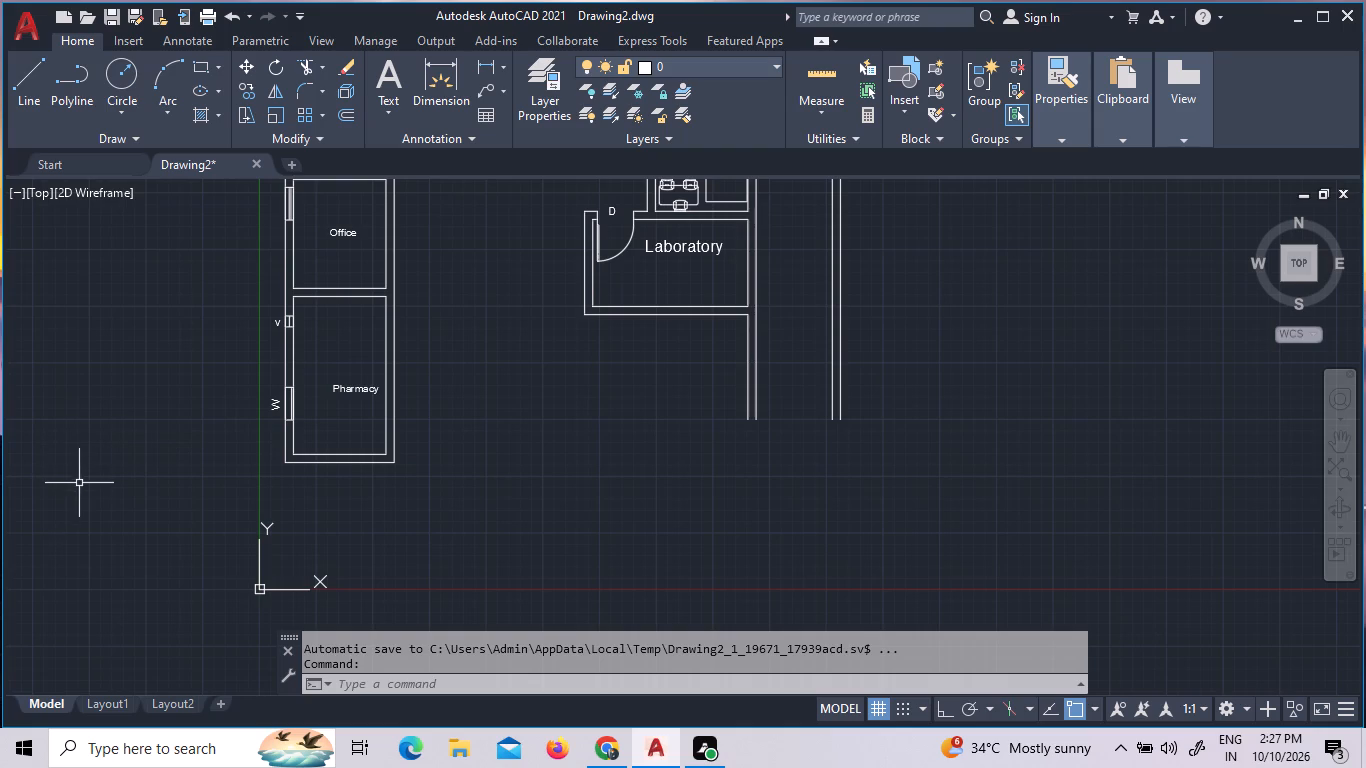
scroll(325, 473, "up", 1)
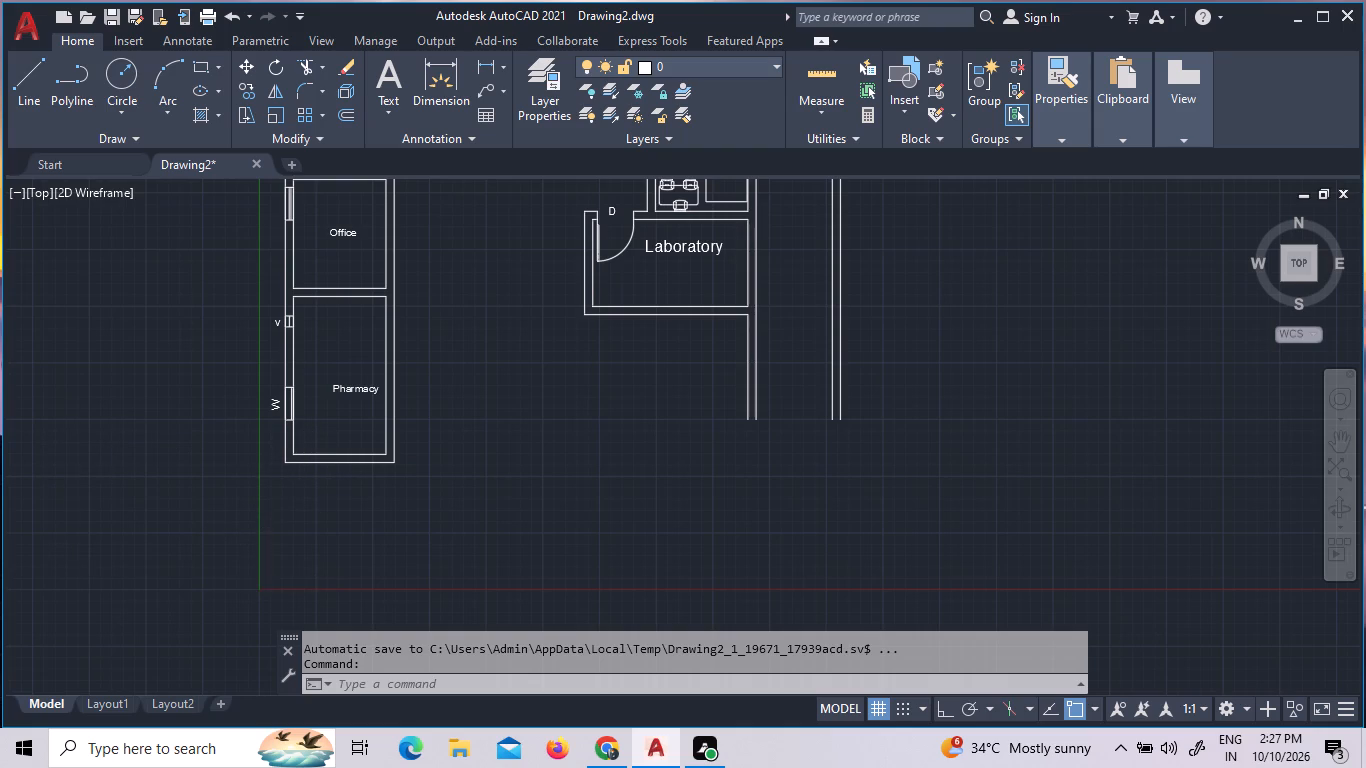
scroll(325, 473, "down", 3)
scroll(356, 204, "up", 3)
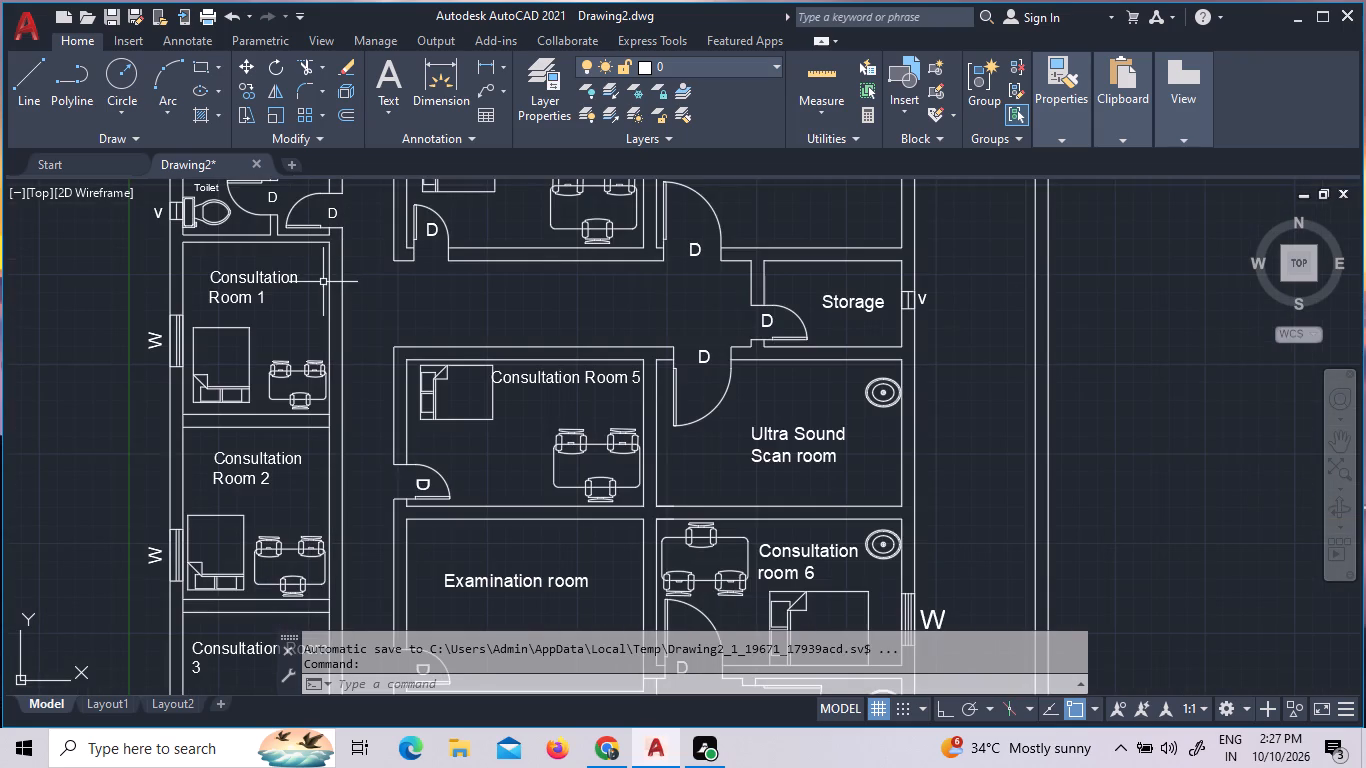
scroll(323, 282, "down", 1)
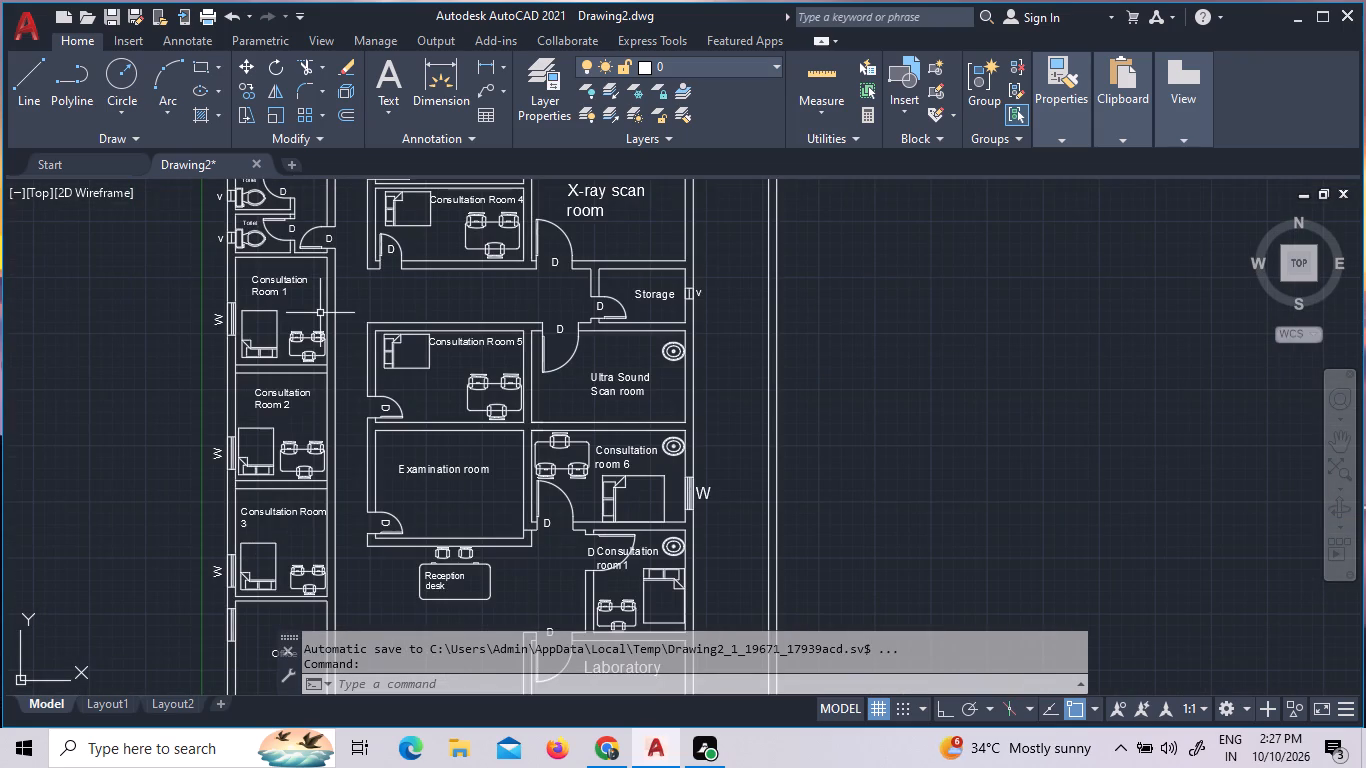
scroll(320, 313, "down", 1)
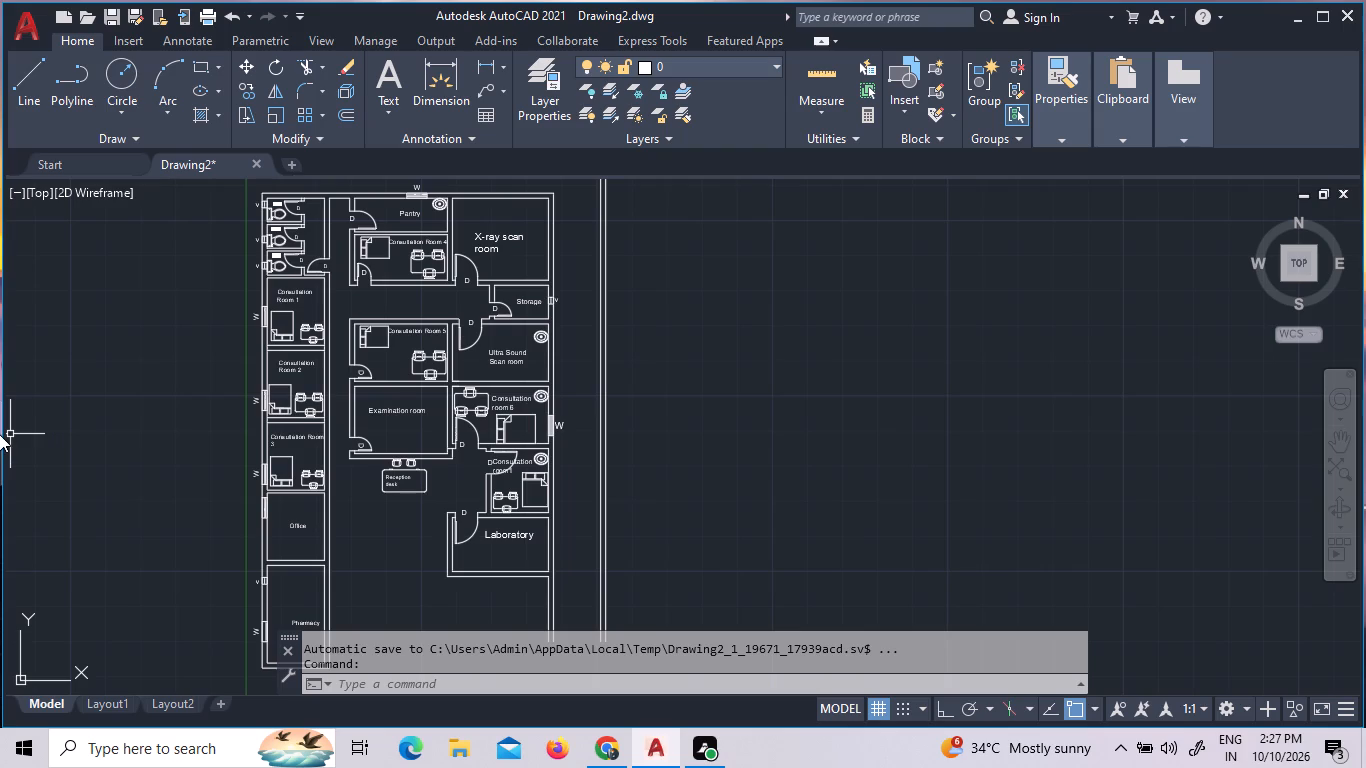
scroll(453, 521, "down", 2)
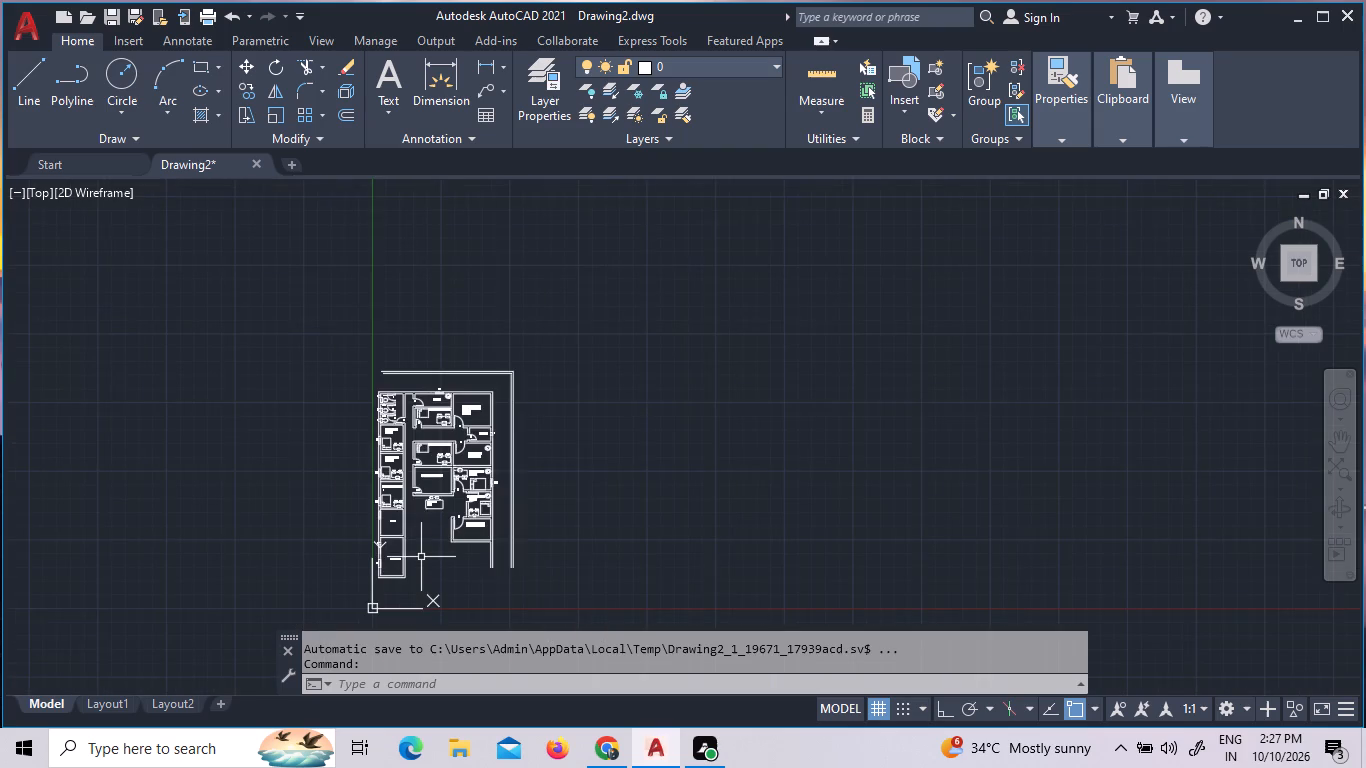
scroll(421, 559, "up", 2)
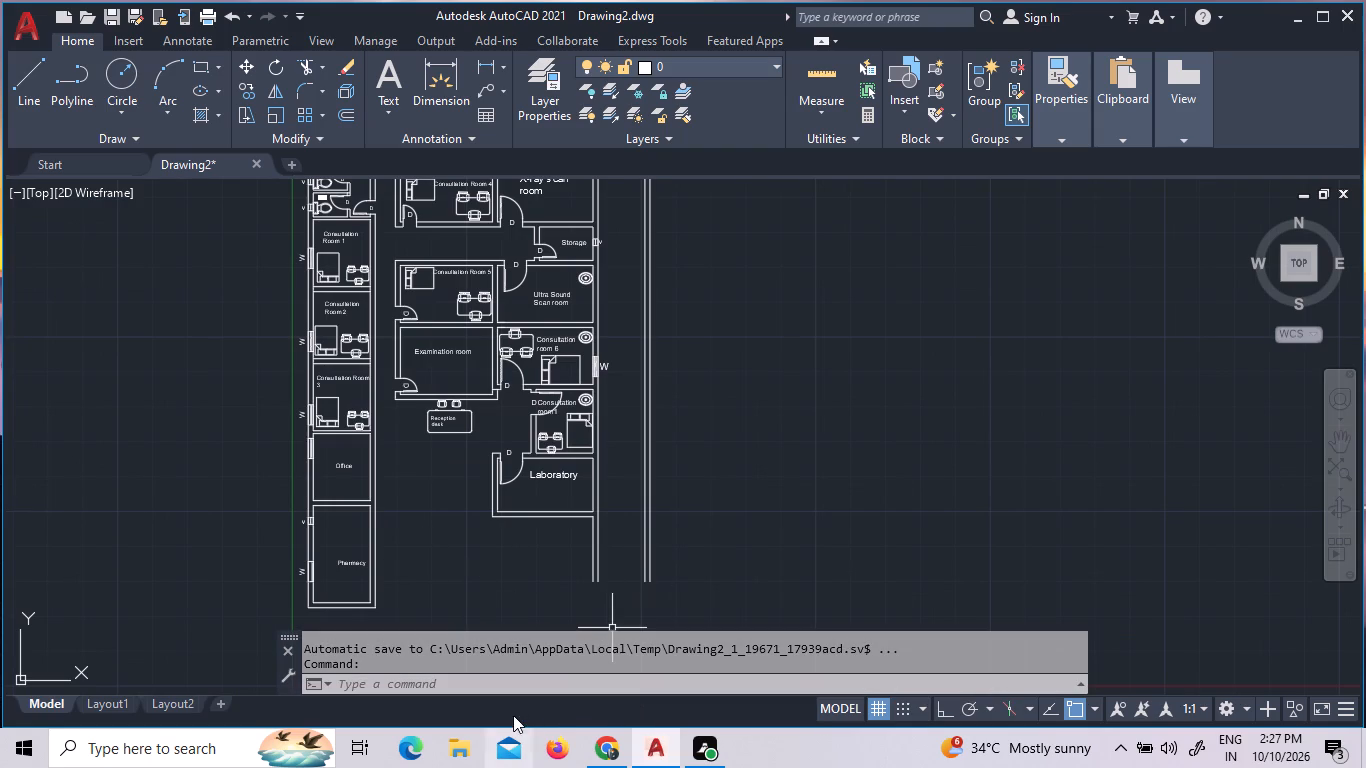
scroll(420, 569, "down", 2)
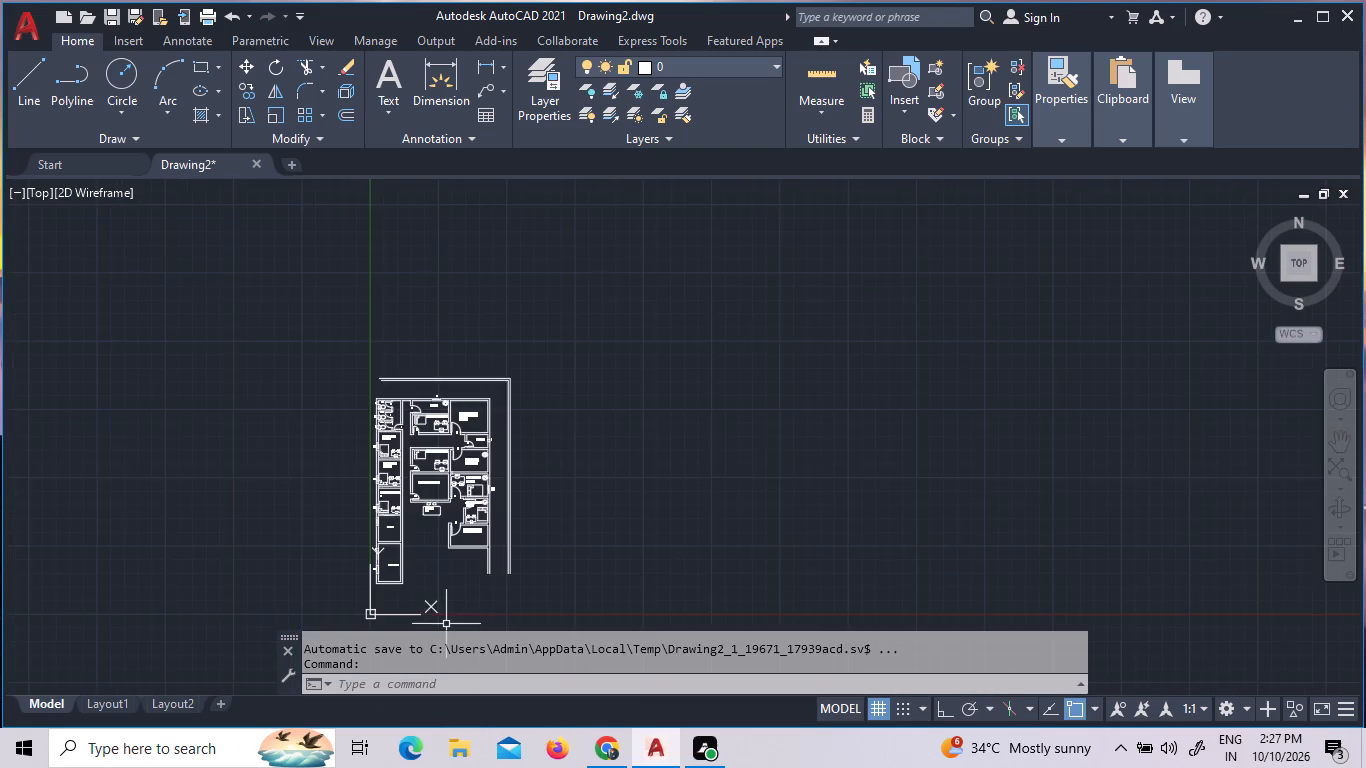
scroll(440, 620, "up", 4)
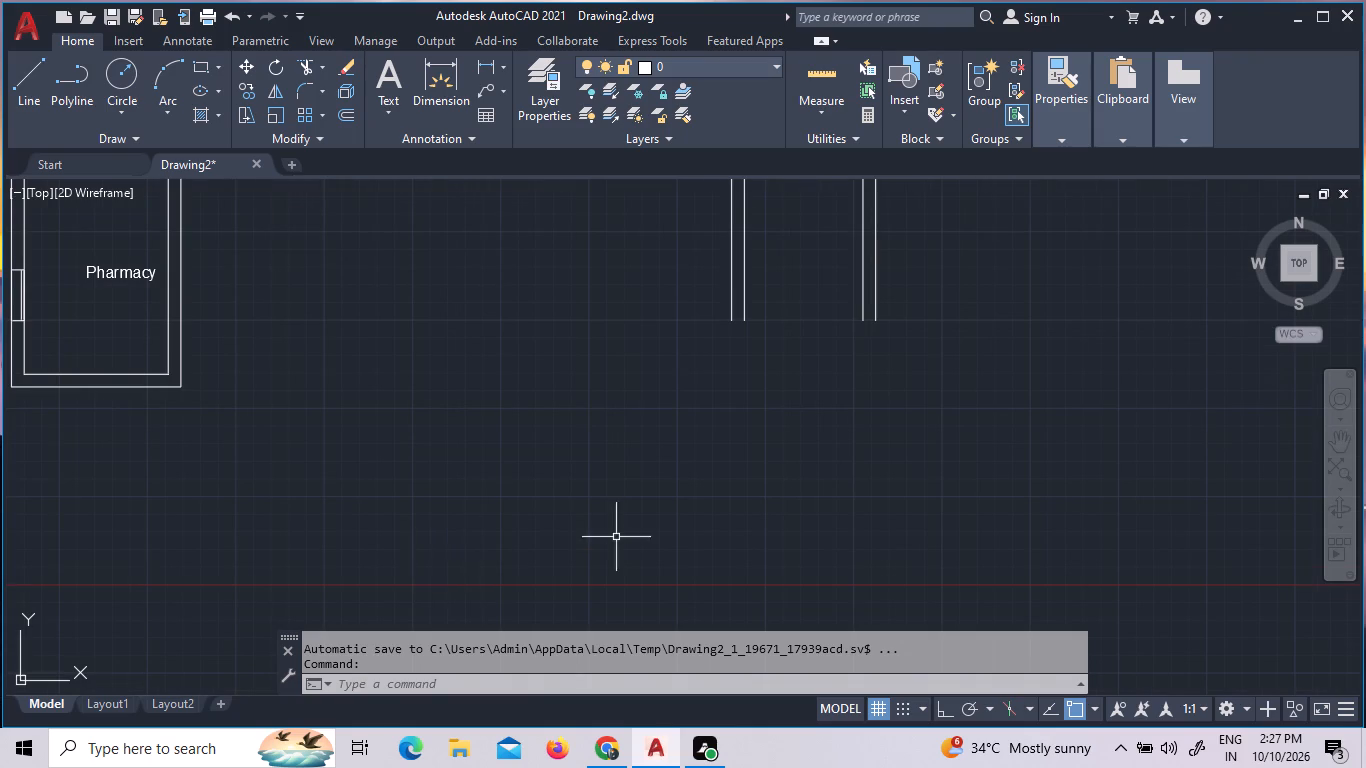
scroll(616, 537, "down", 3)
scroll(677, 486, "up", 2)
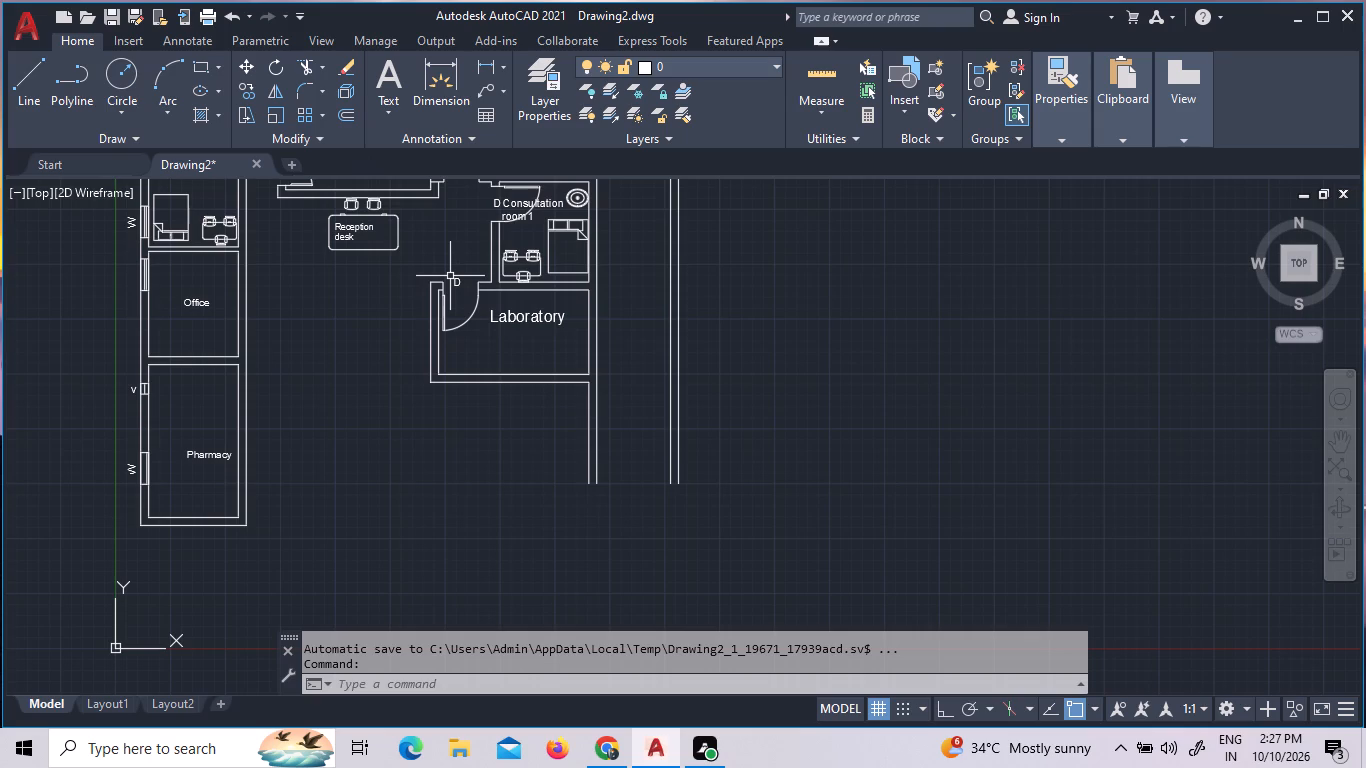
scroll(308, 352, "down", 1)
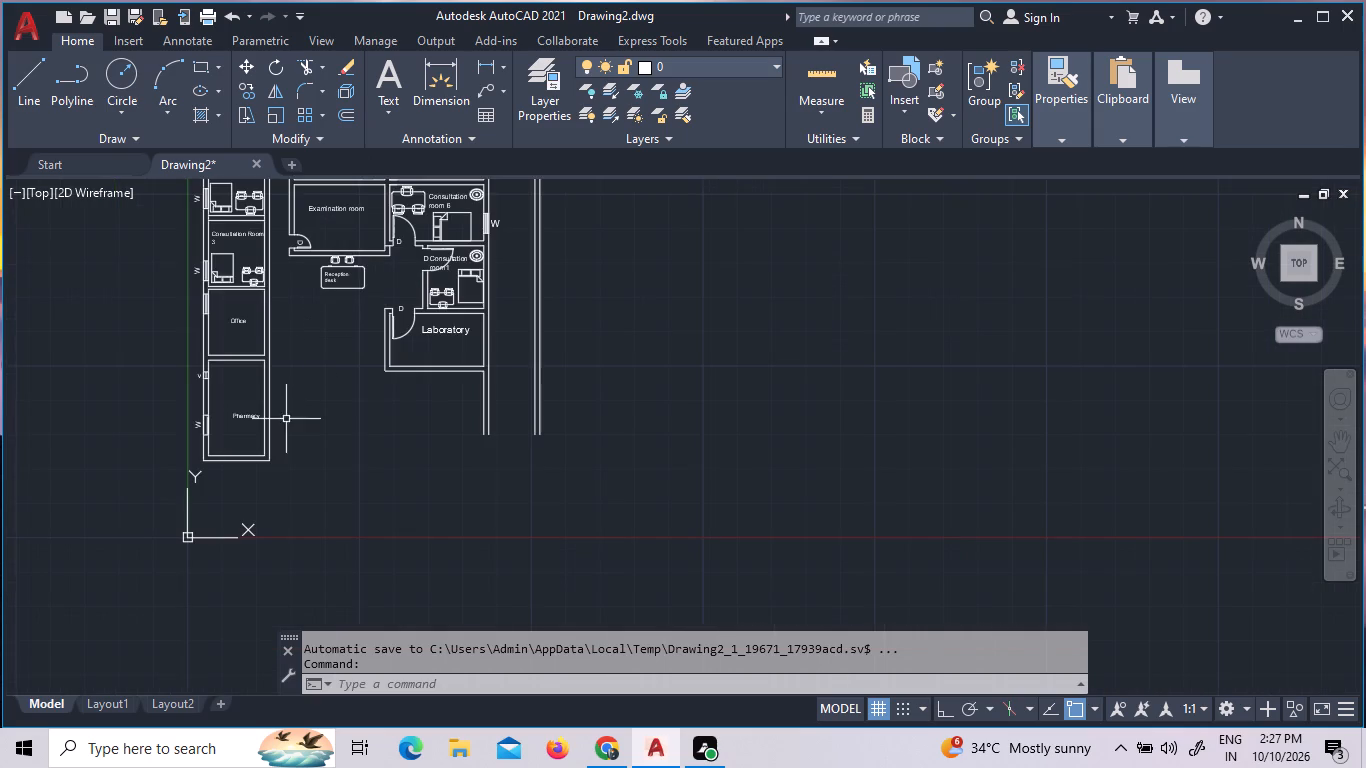
Offset the Pharmacy's outer south wall line 10' southward.
scroll(252, 531, "up", 2)
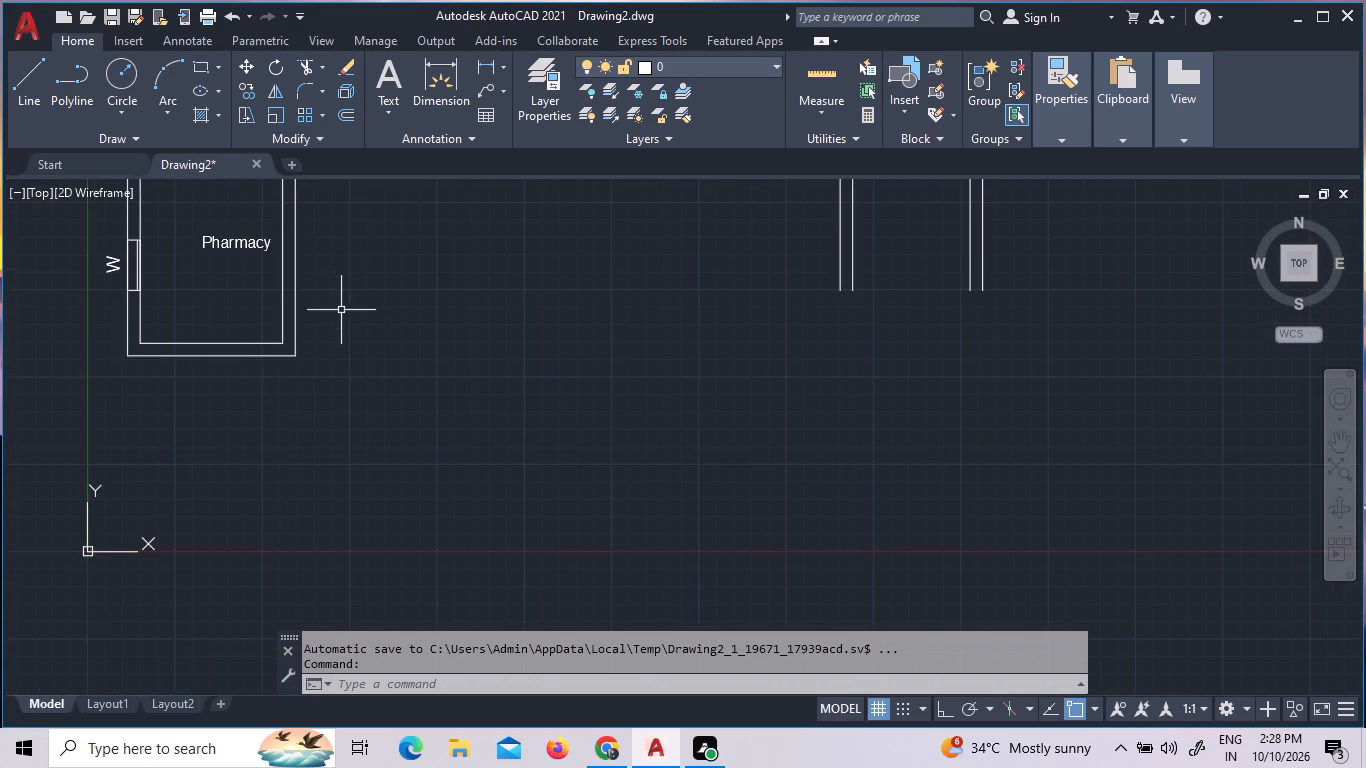
key("o")
key("Return")
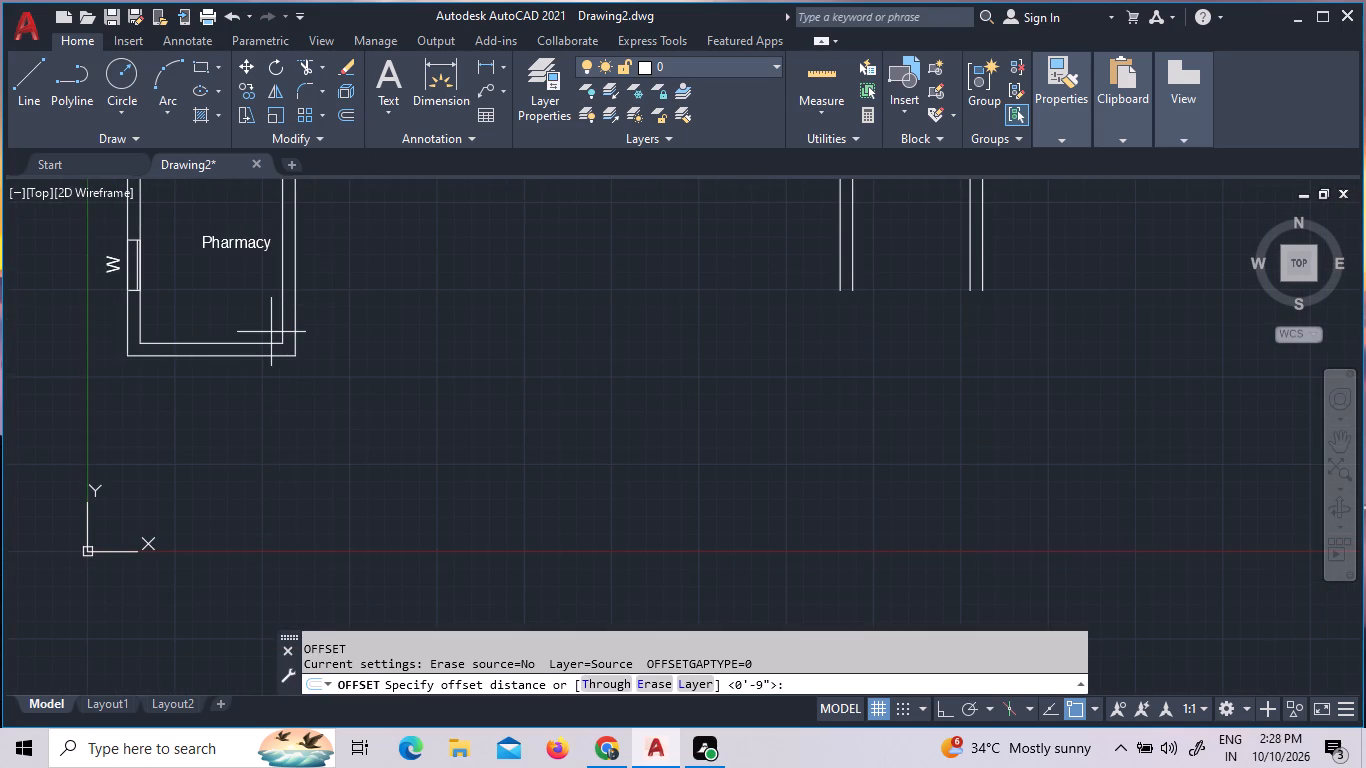
key("1")
key("0")
key("apostrophe")
key("Return")
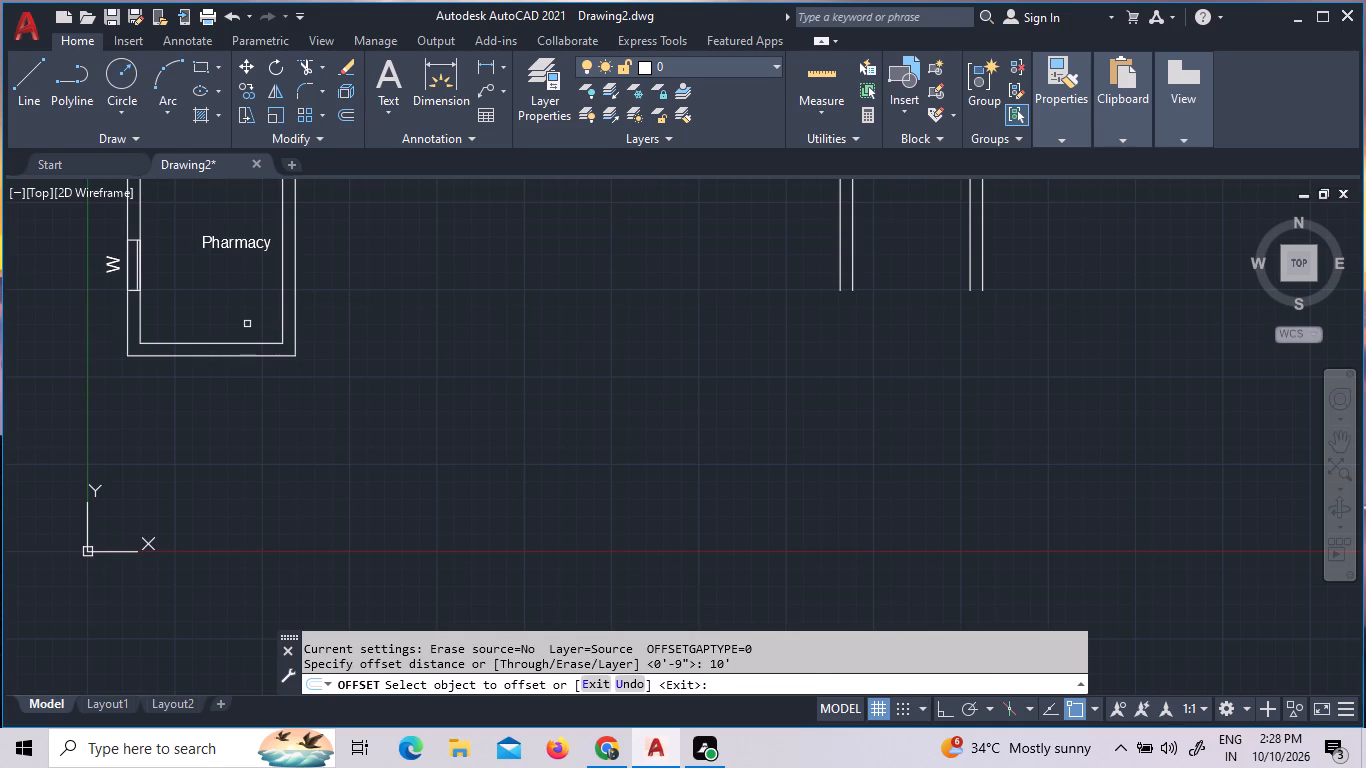
left_click(163, 360)
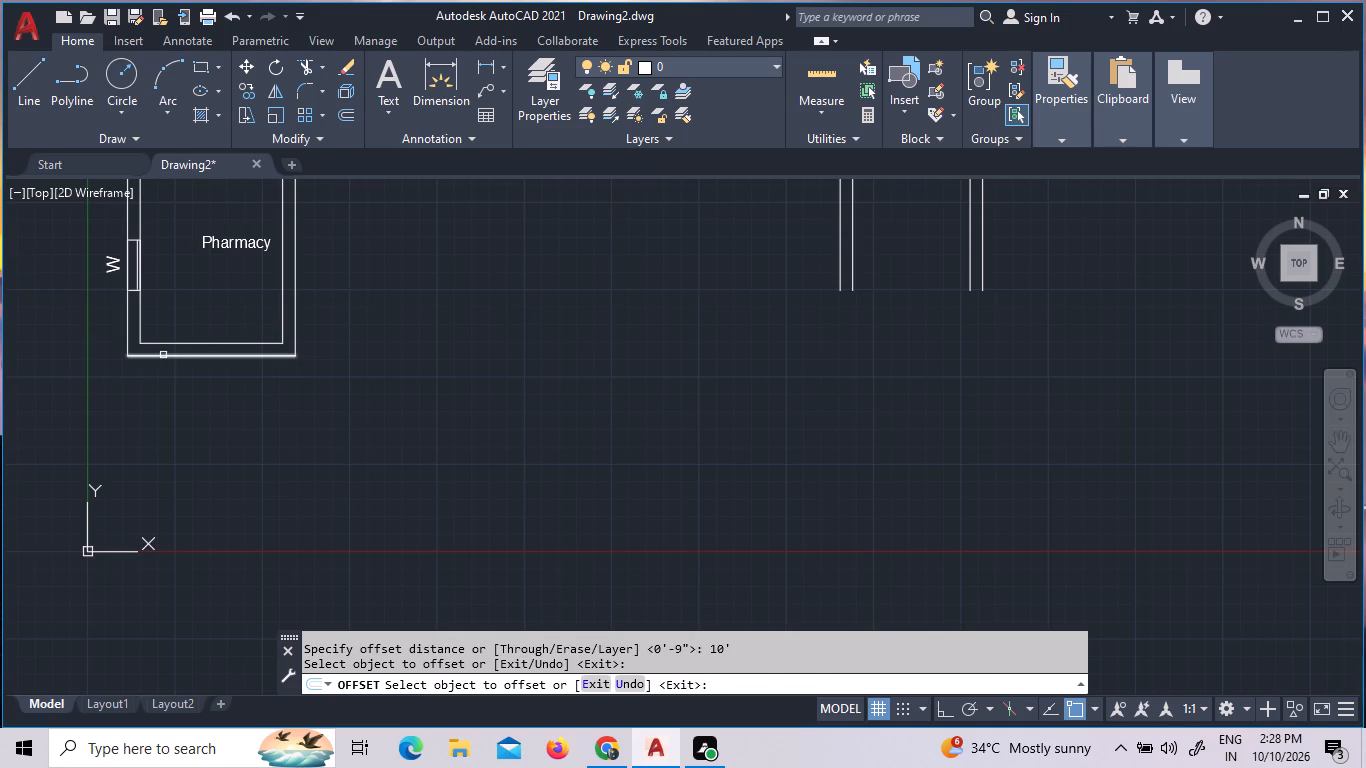
left_click(163, 355)
left_click(162, 445)
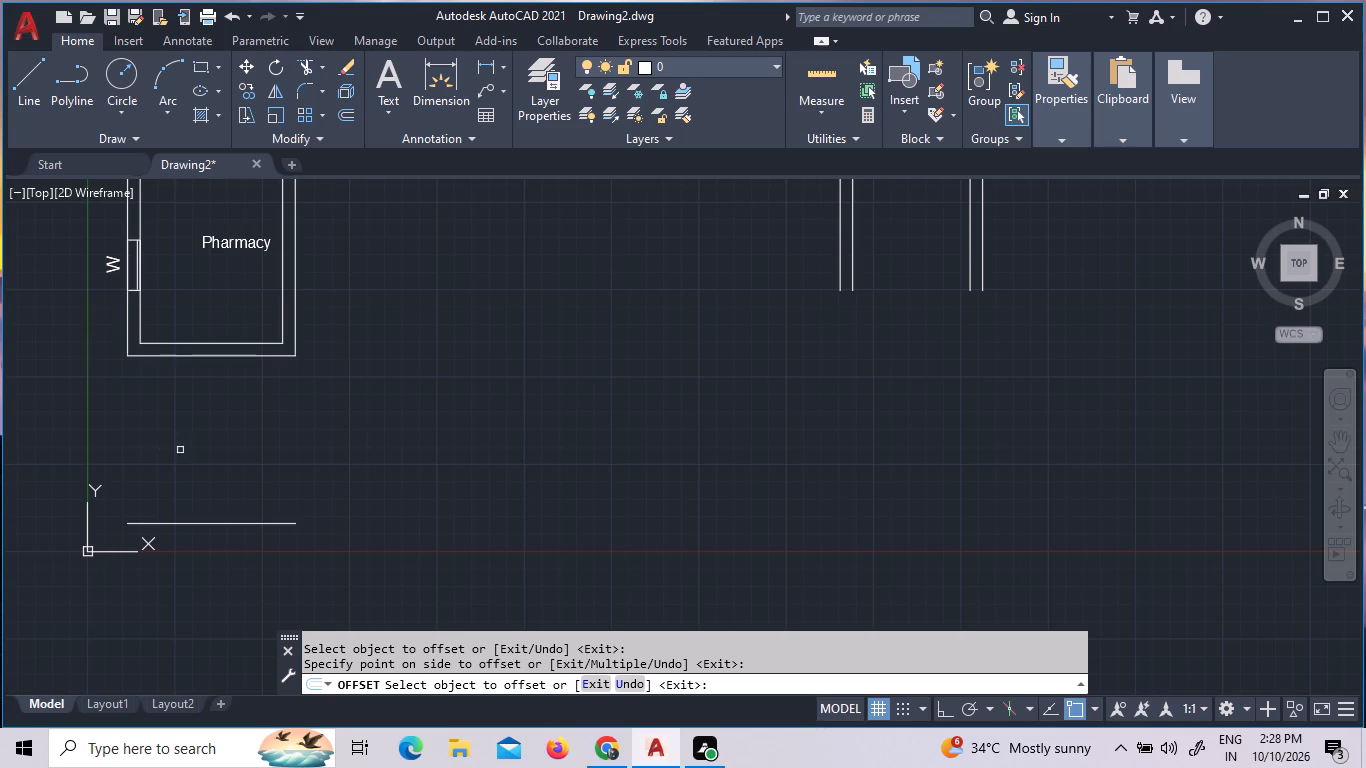
key("Escape")
Offset the new line below the Pharmacy 9" southward to form a double wall line.
key("o")
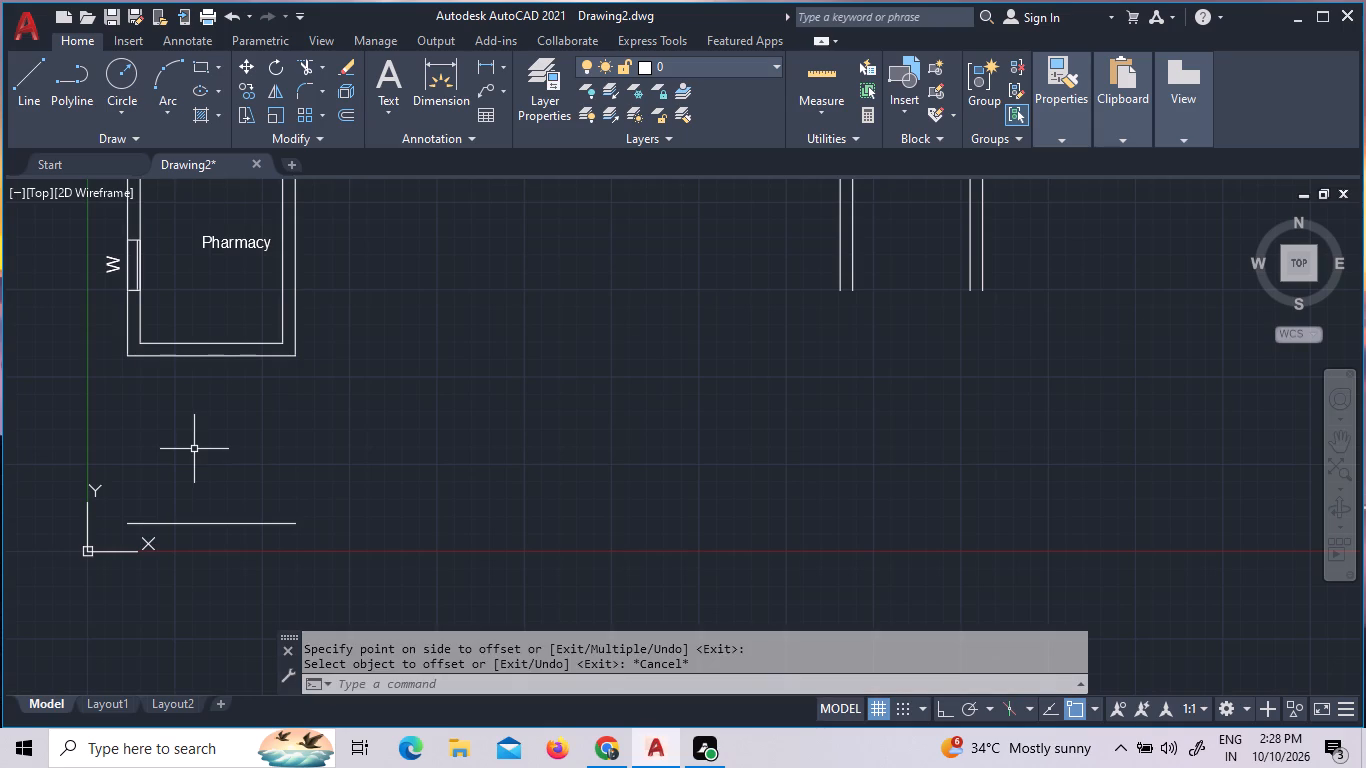
key("Return")
key("9")
key("shift+quotedbl")
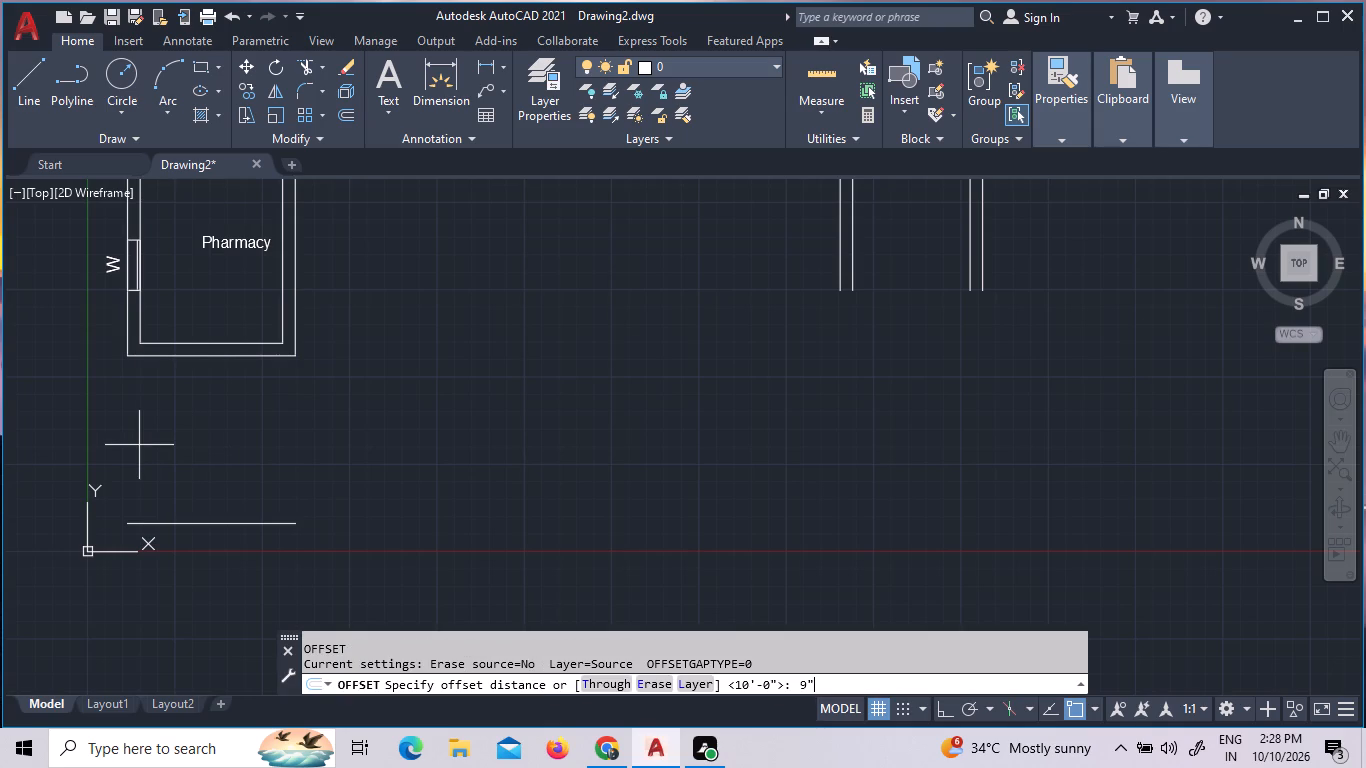
key("Return")
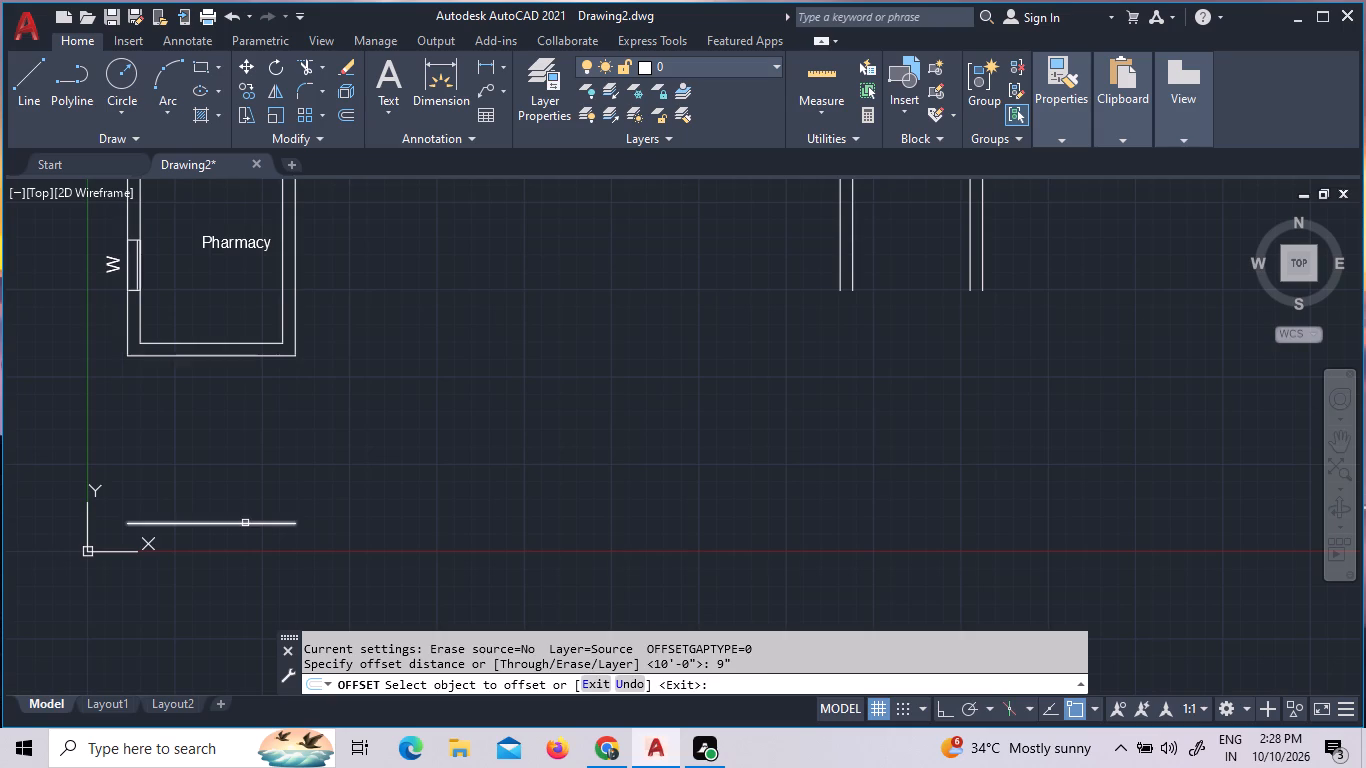
left_click(245, 523)
left_click(236, 539)
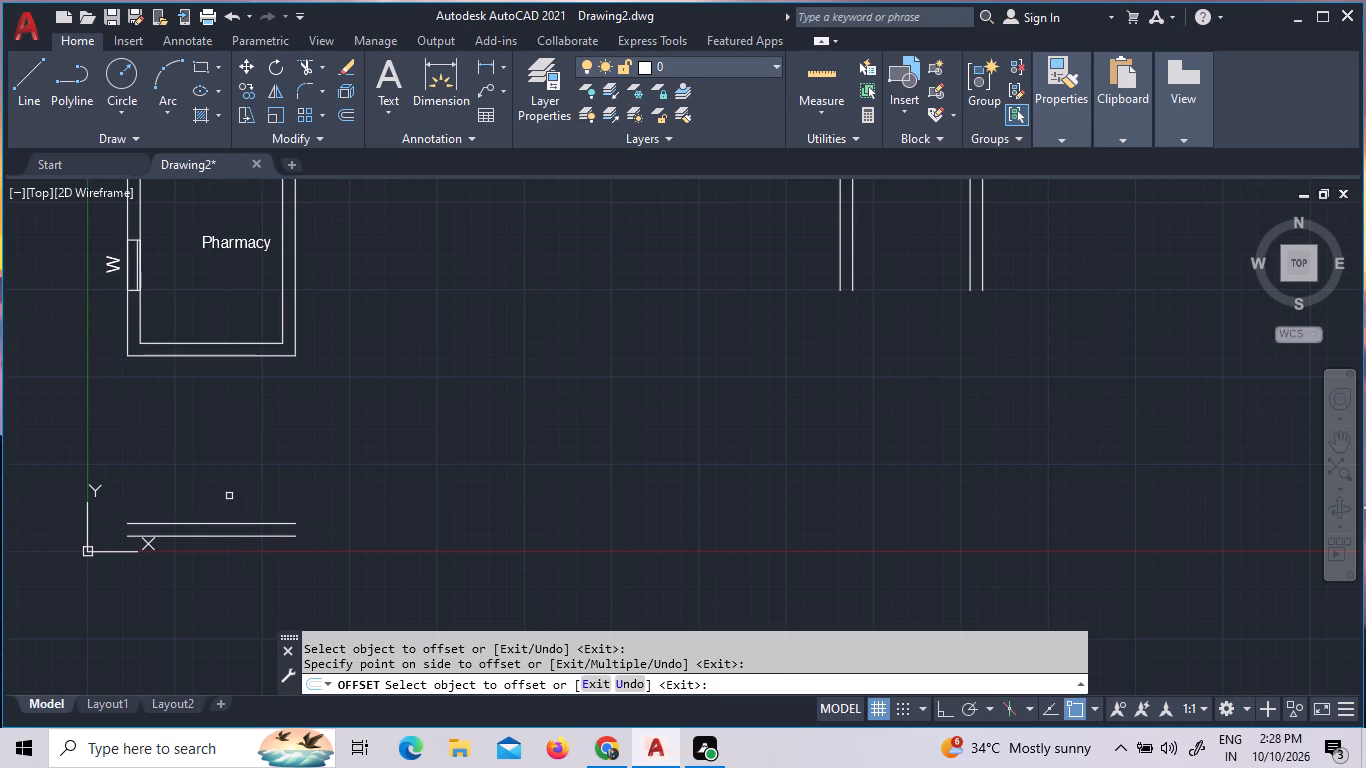
key("Escape")
key("Escape")
Extend the Pharmacy's outer and inner west wall lines south to the outer line of the new double wall.
type("ex")
key("space")
key("space")
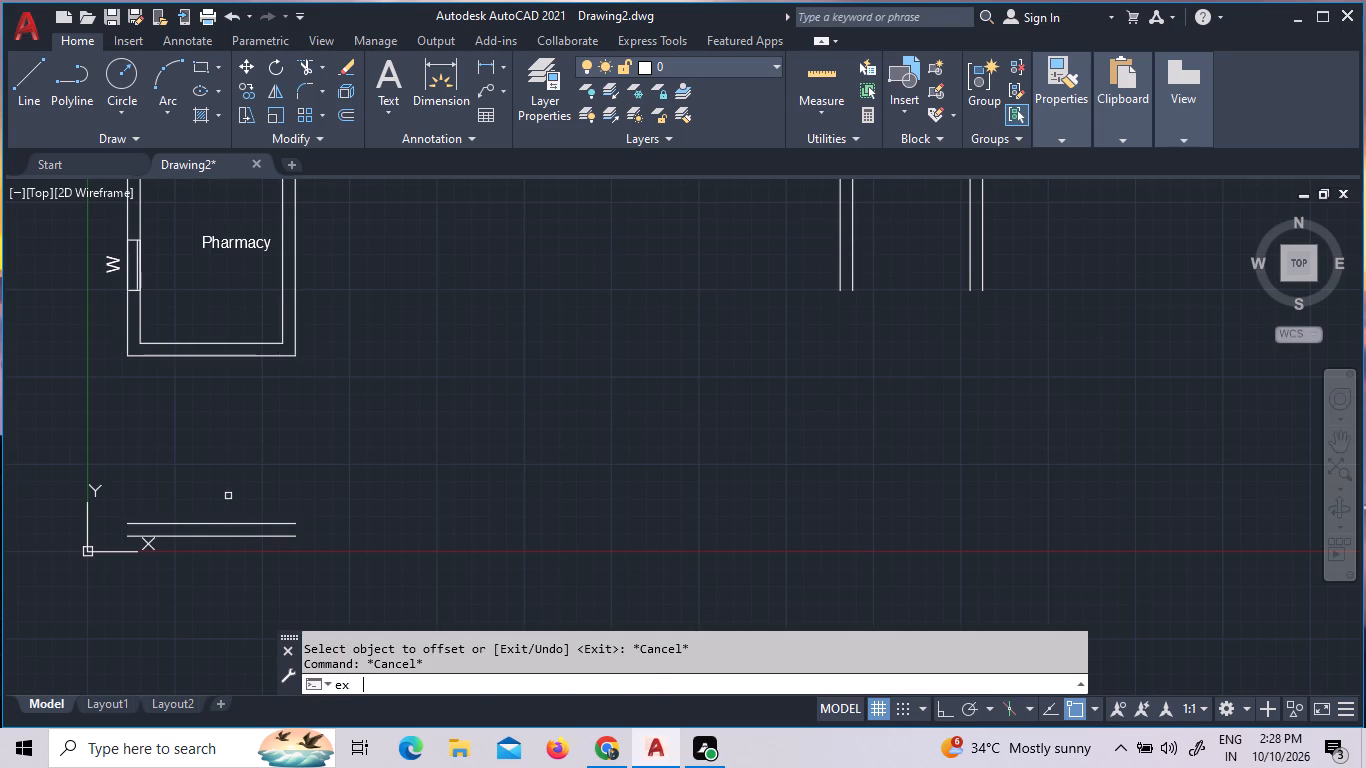
left_click(128, 347)
left_click(128, 416)
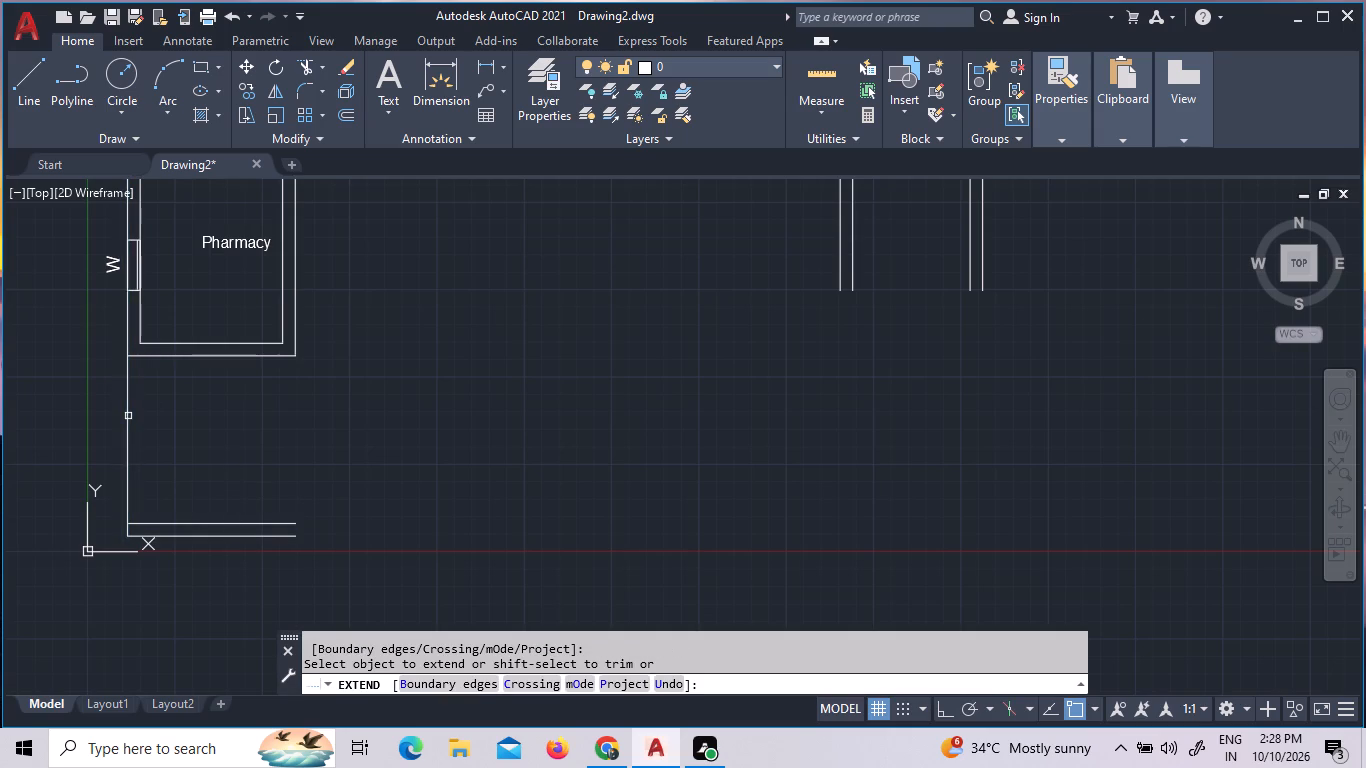
left_click(142, 325)
scroll(141, 356, "up", 3)
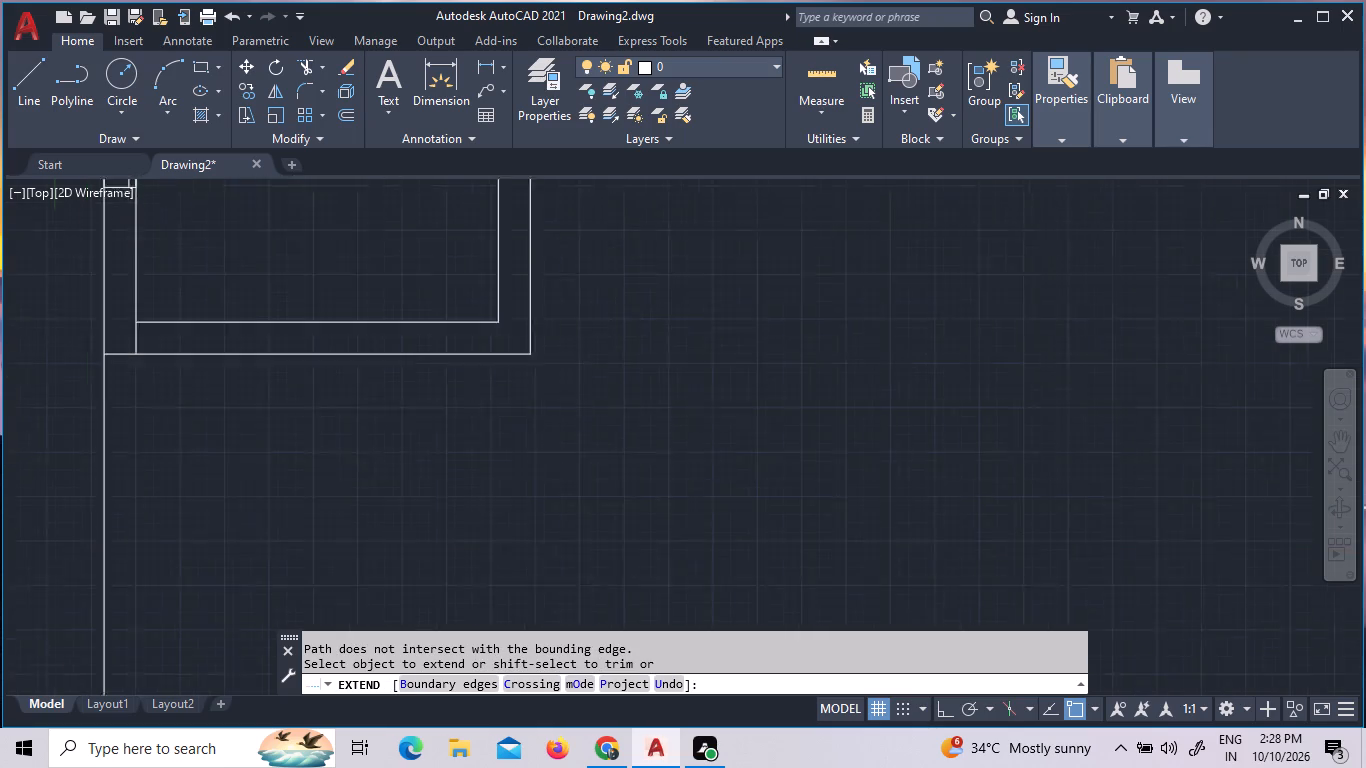
left_click(131, 340)
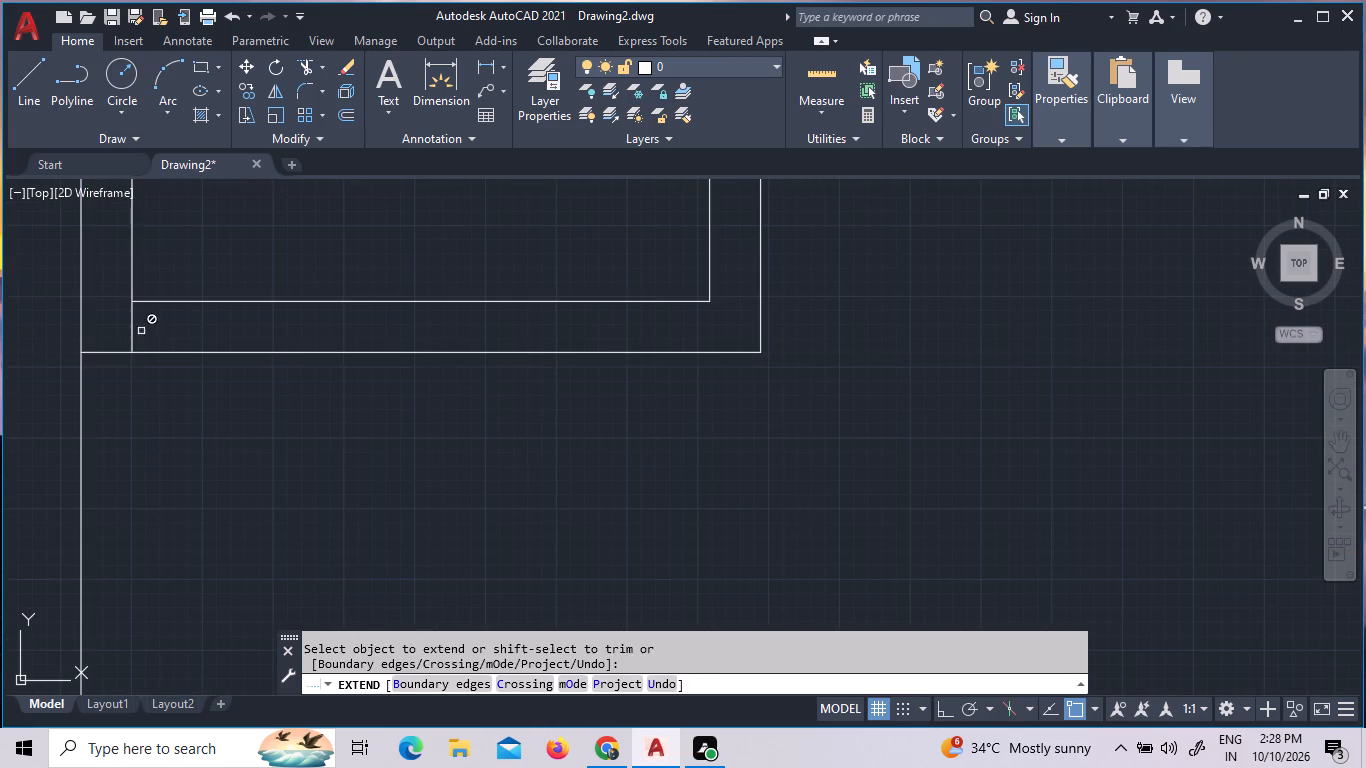
scroll(136, 343, "down", 2)
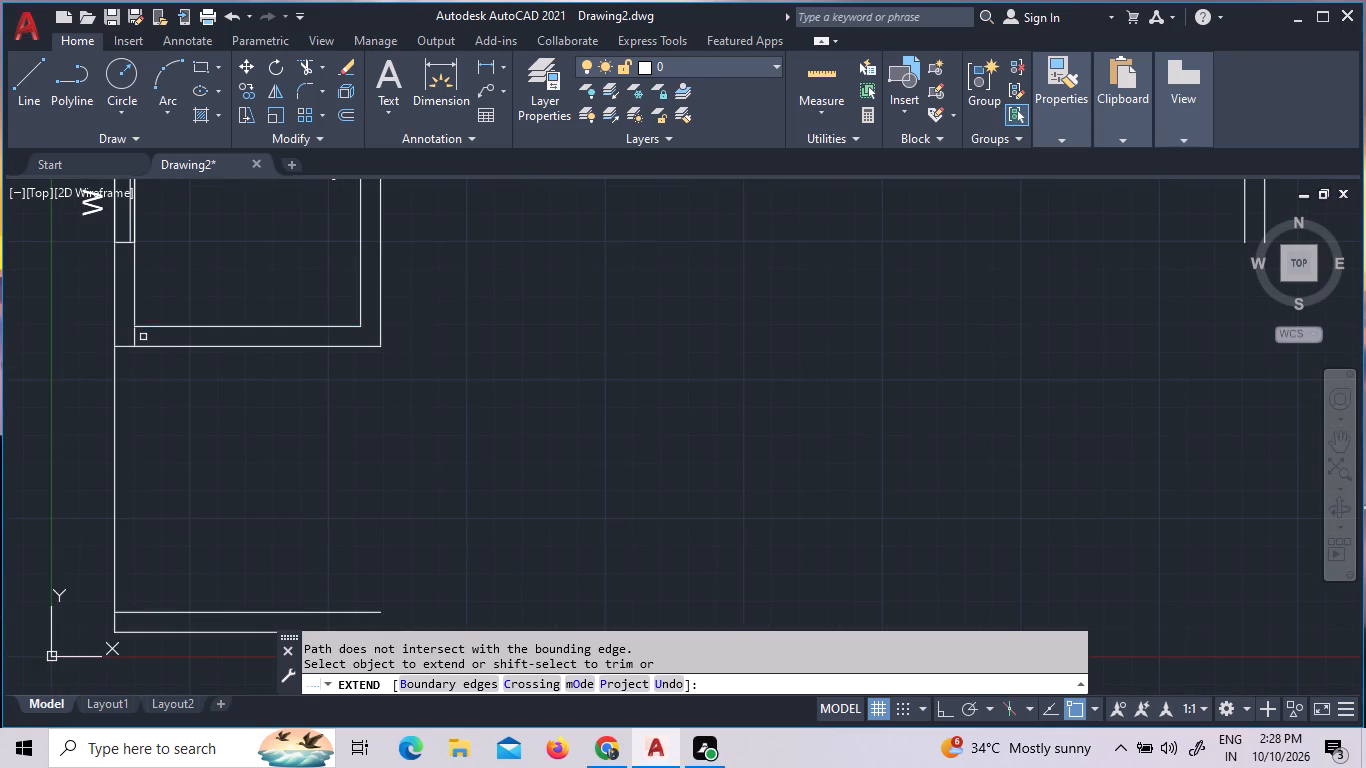
left_click(135, 340)
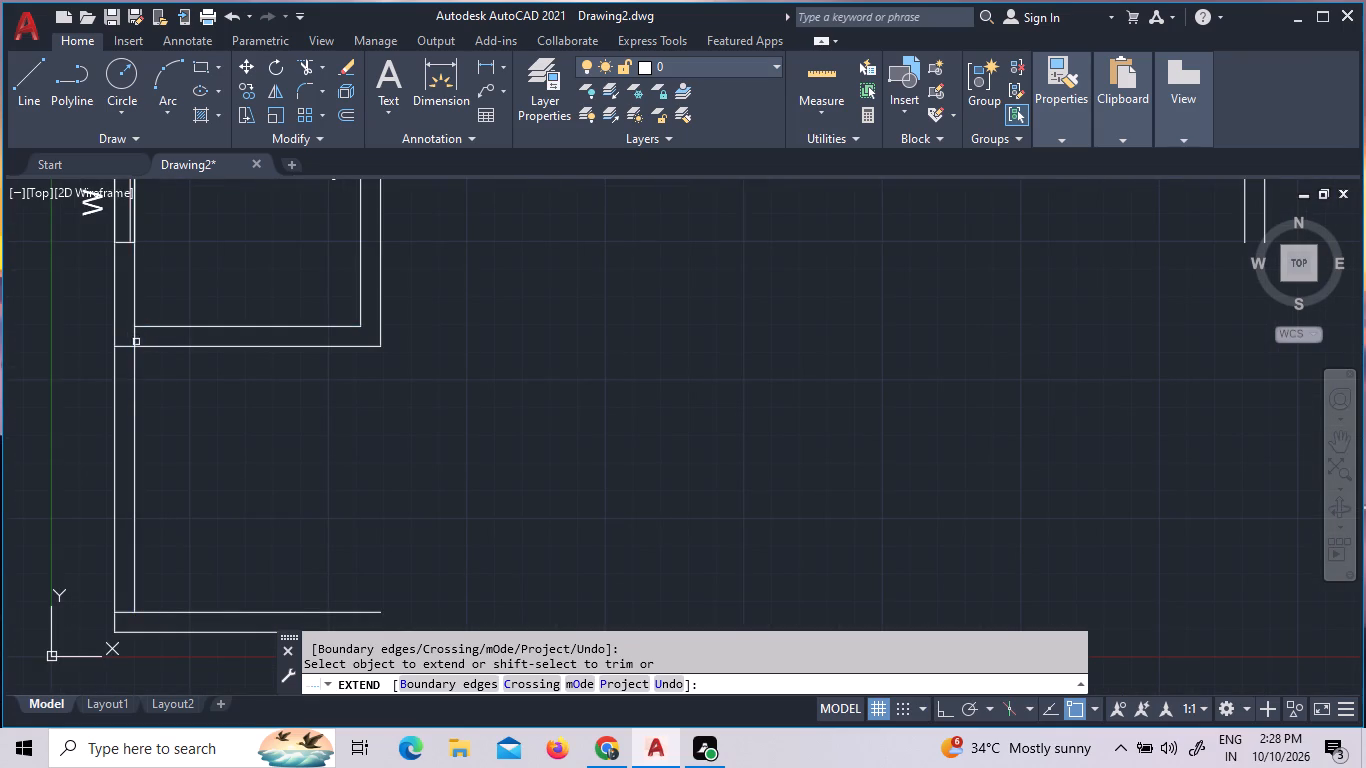
left_click(138, 436)
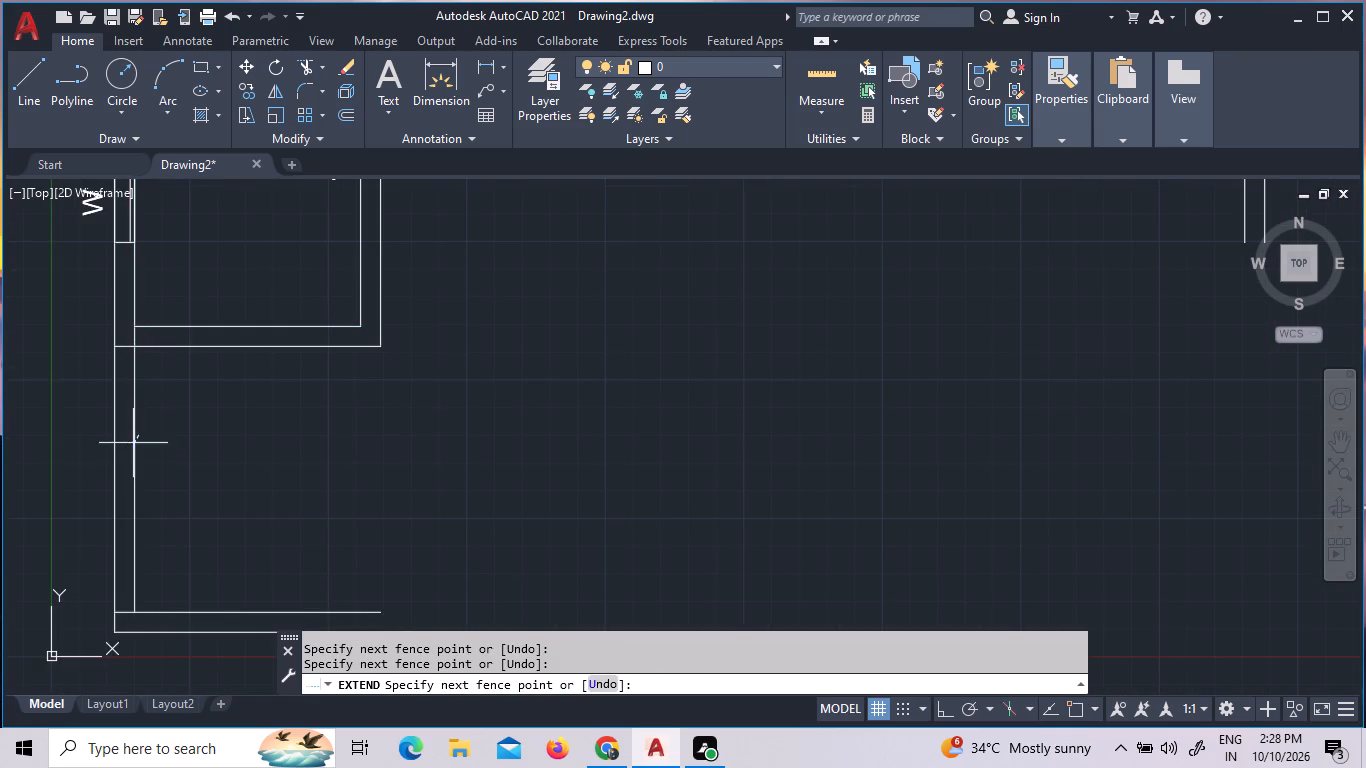
left_click(122, 436)
scroll(256, 392, "down", 2)
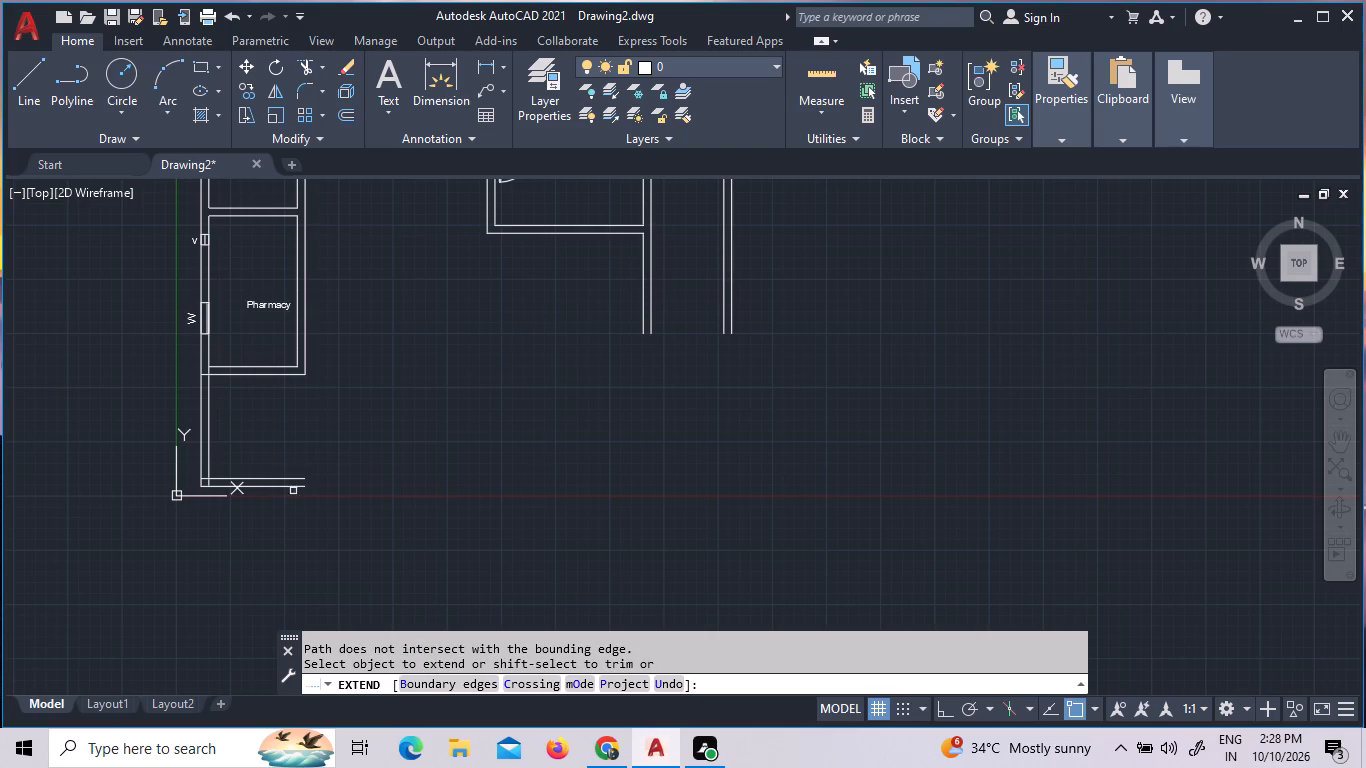
key("Escape")
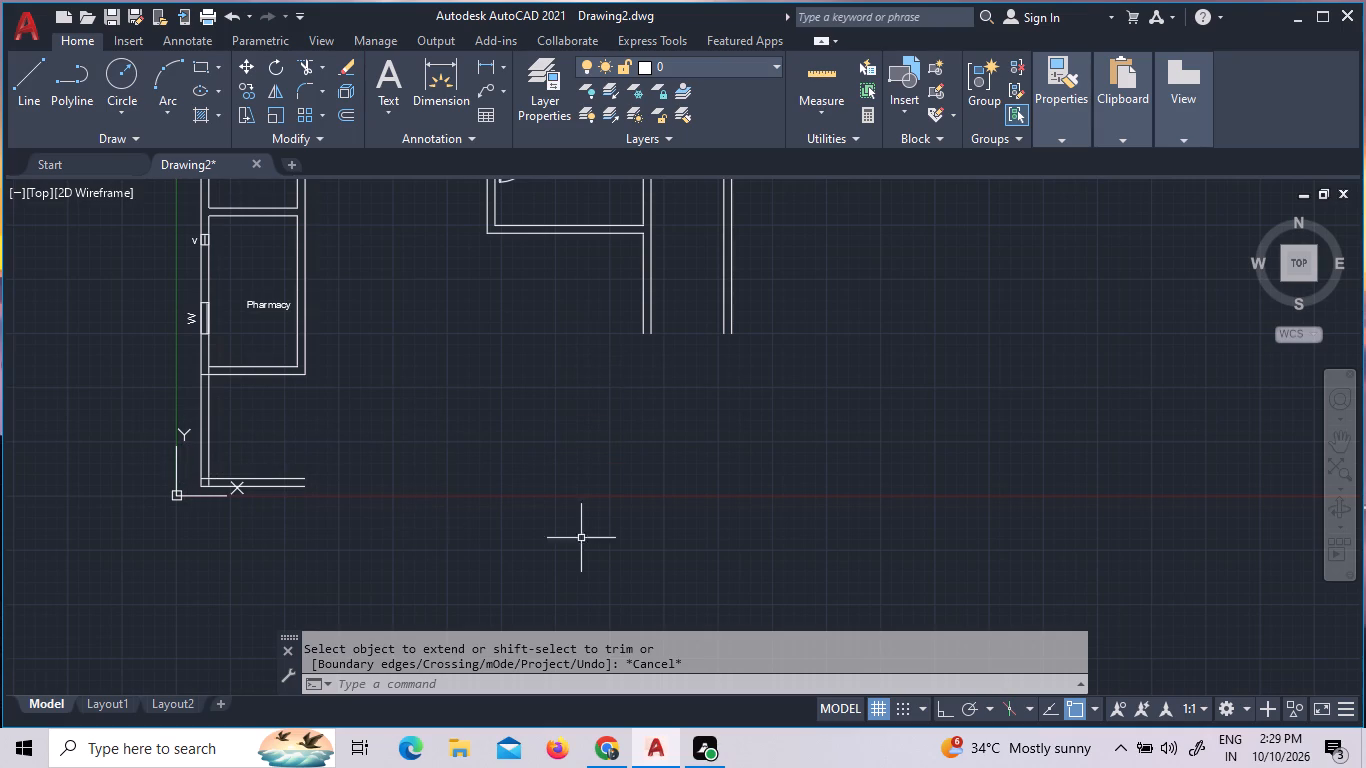
Draw a horizontal line about 41' long with Ortho on, south of the open ends of the two eastern double walls.
key("l")
key("Return")
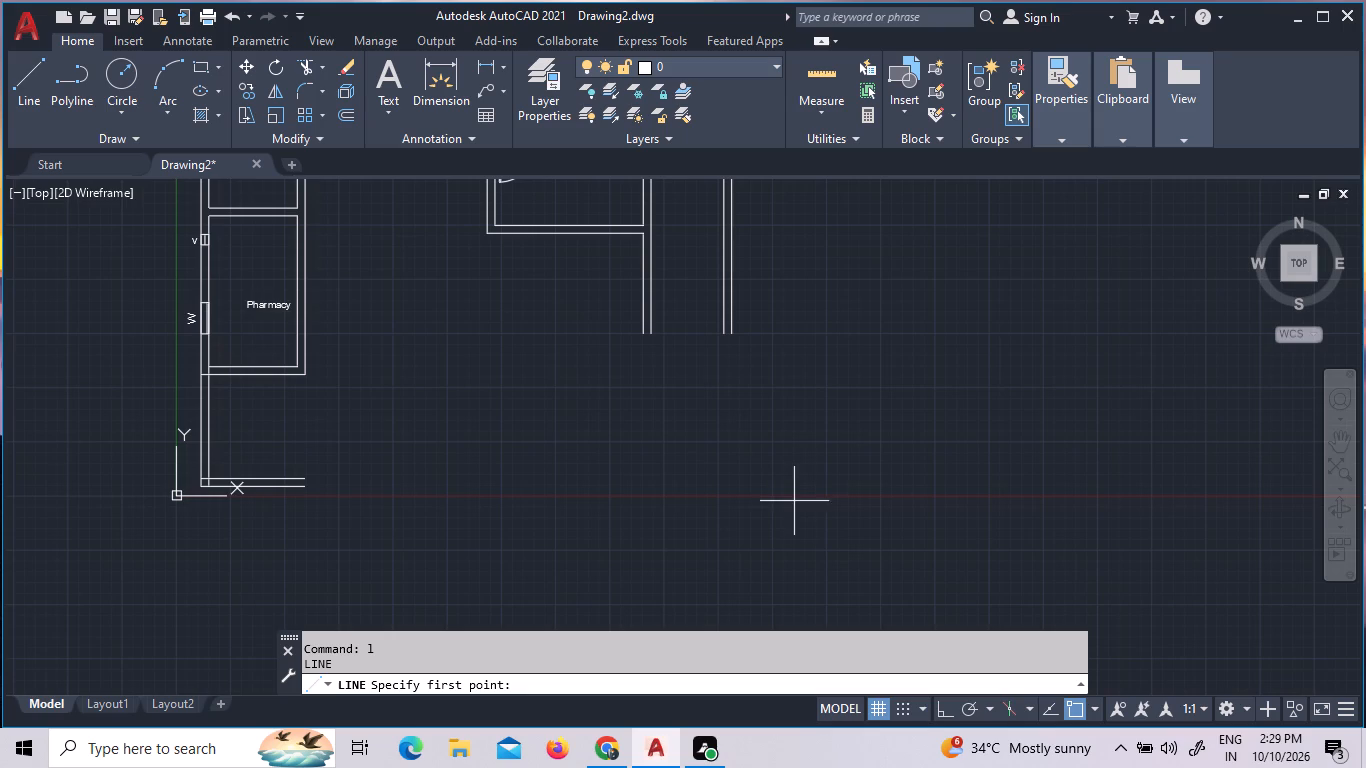
left_click(782, 464)
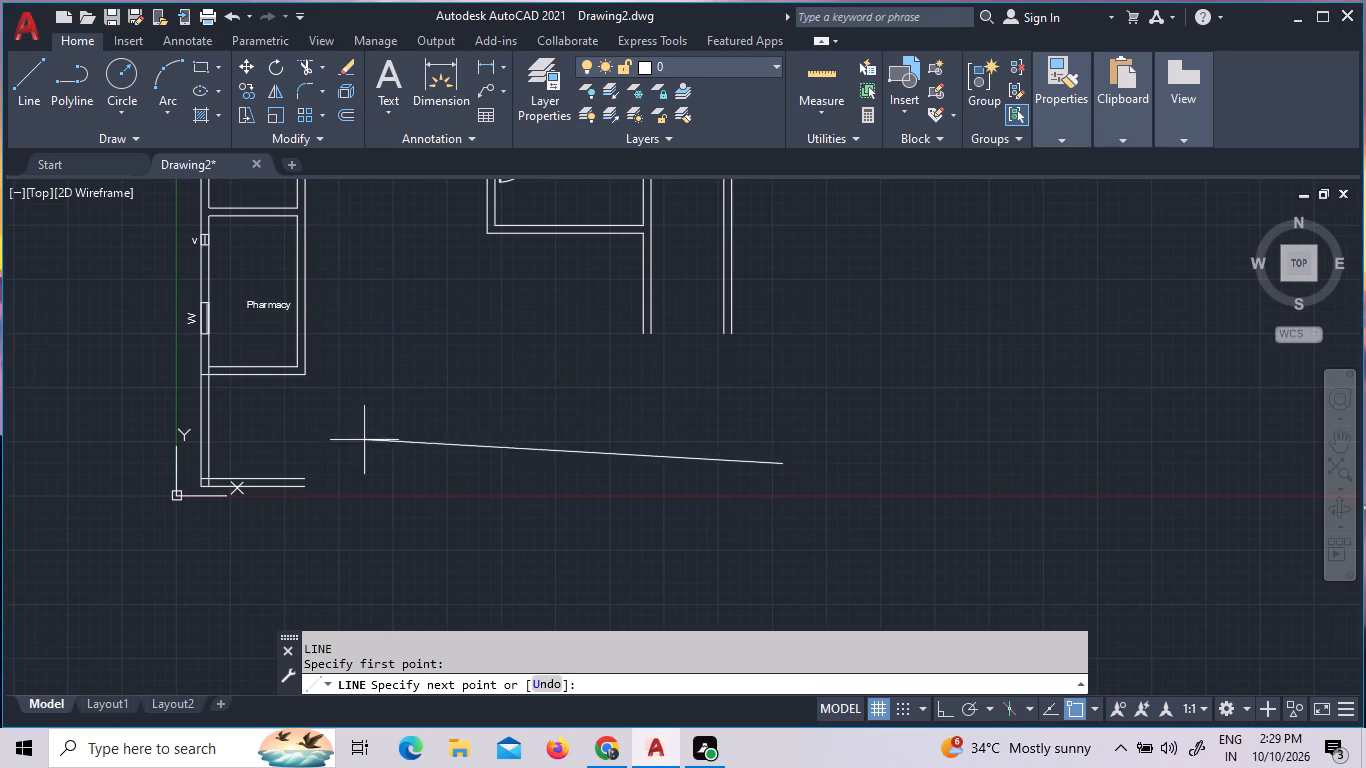
key("F8")
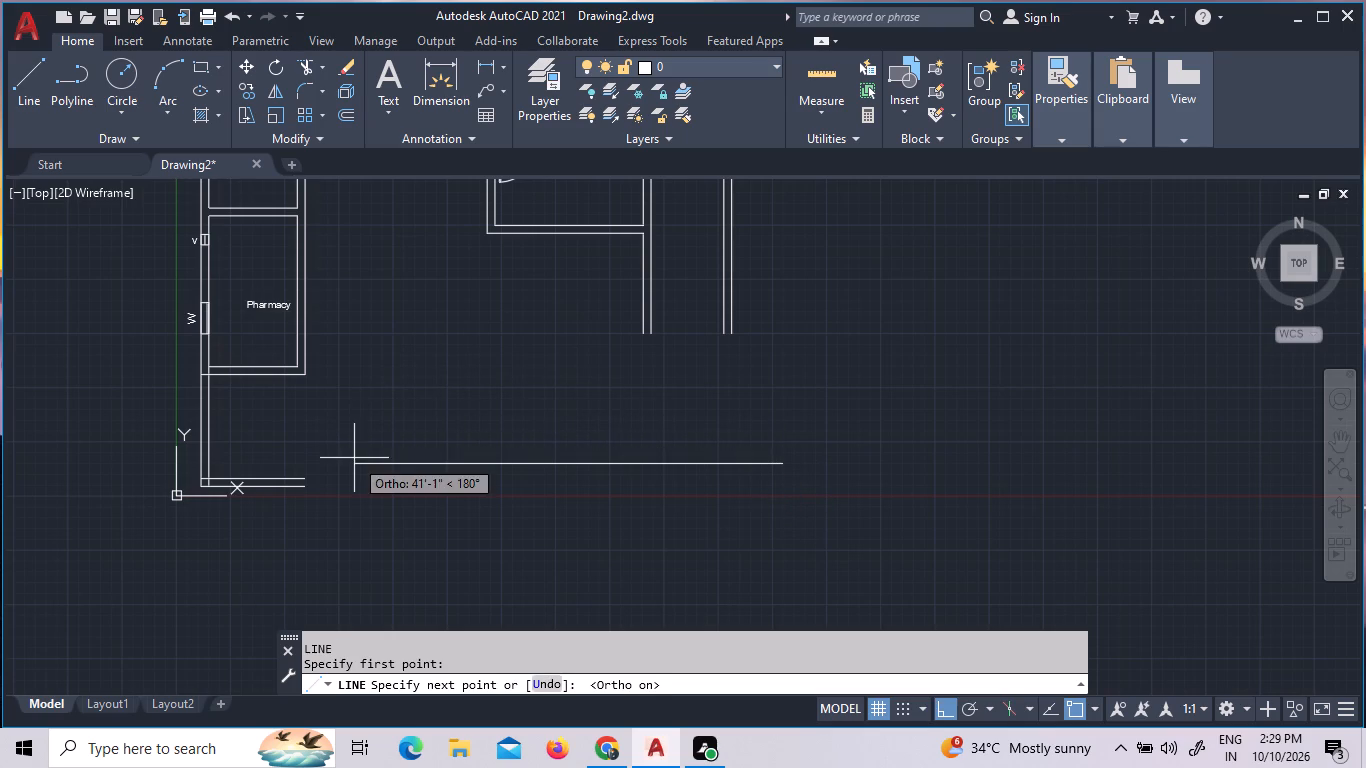
left_click(354, 461)
key("Escape")
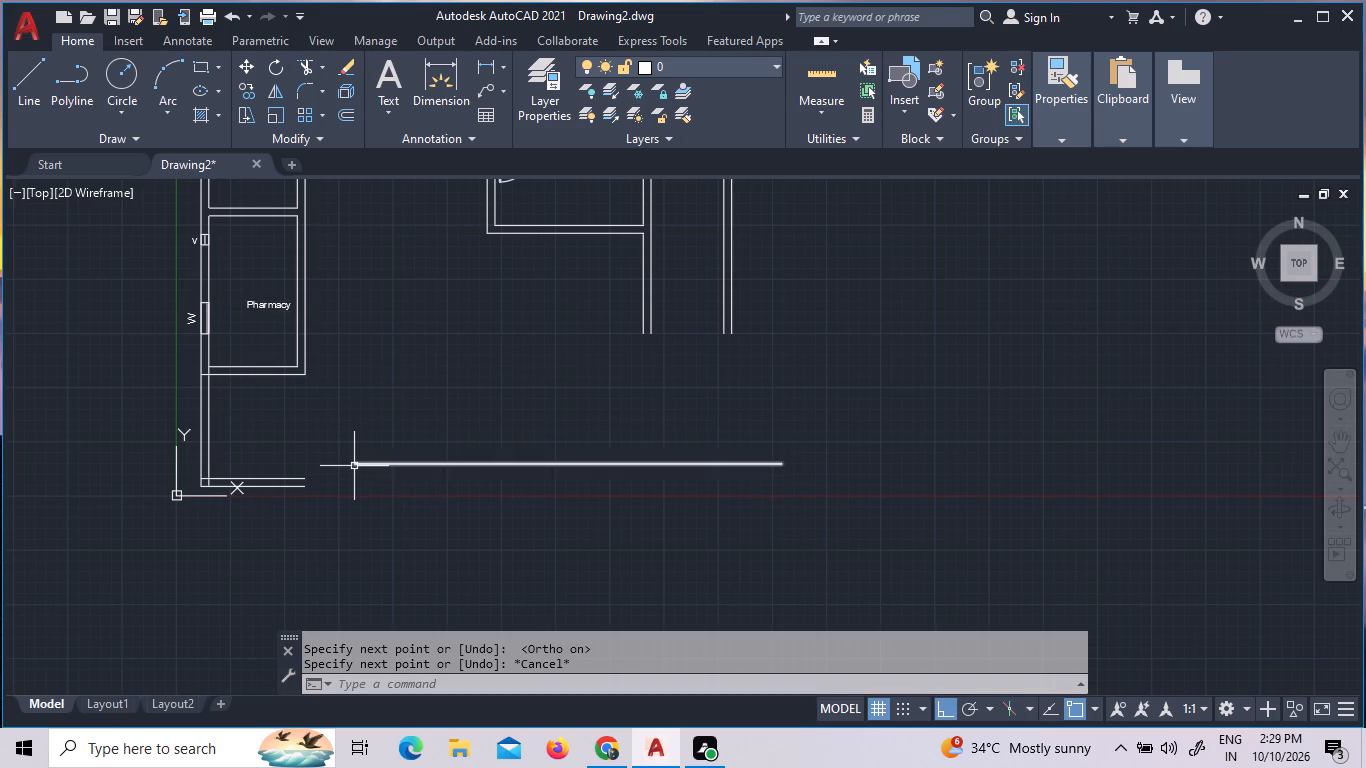
Extend the four lines of the two eastern double walls south to the new horizontal line.
type("ex")
key("space")
key("space")
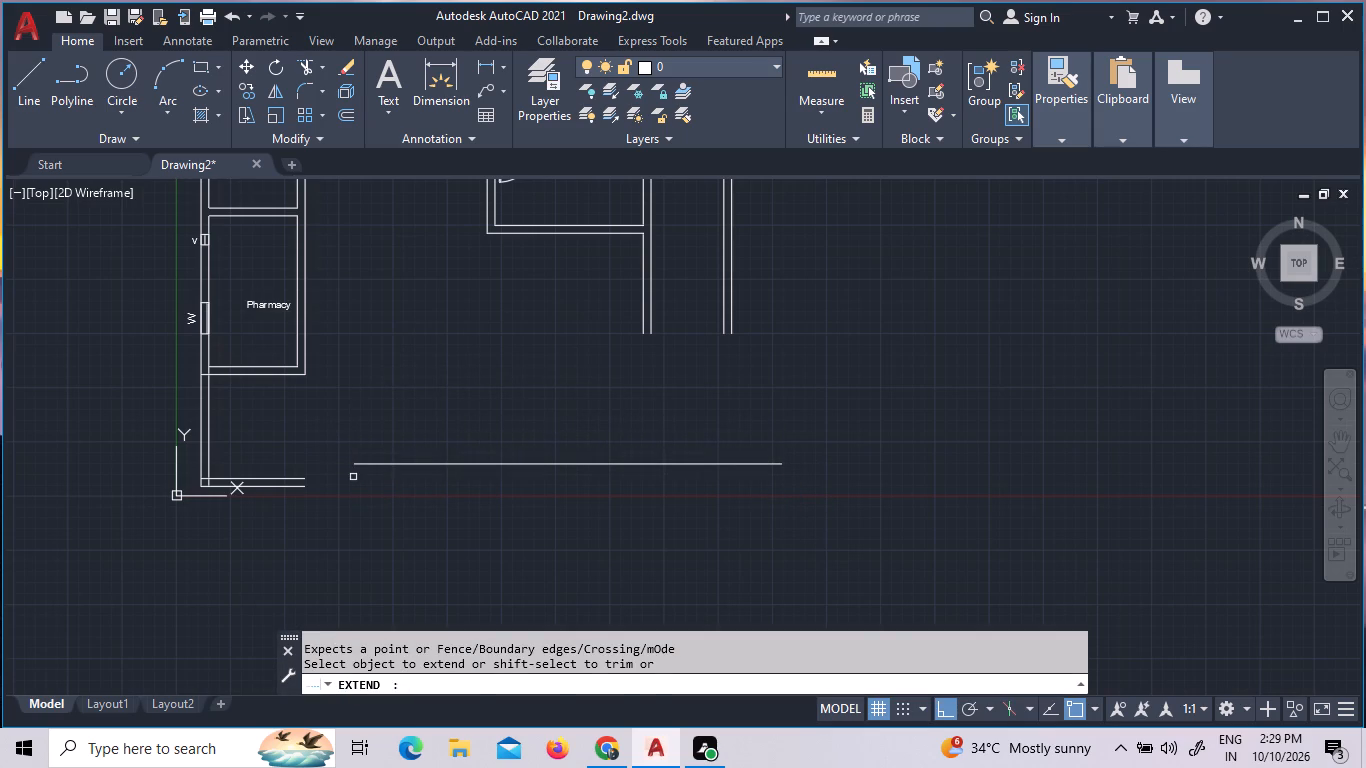
left_click(644, 324)
left_click(652, 325)
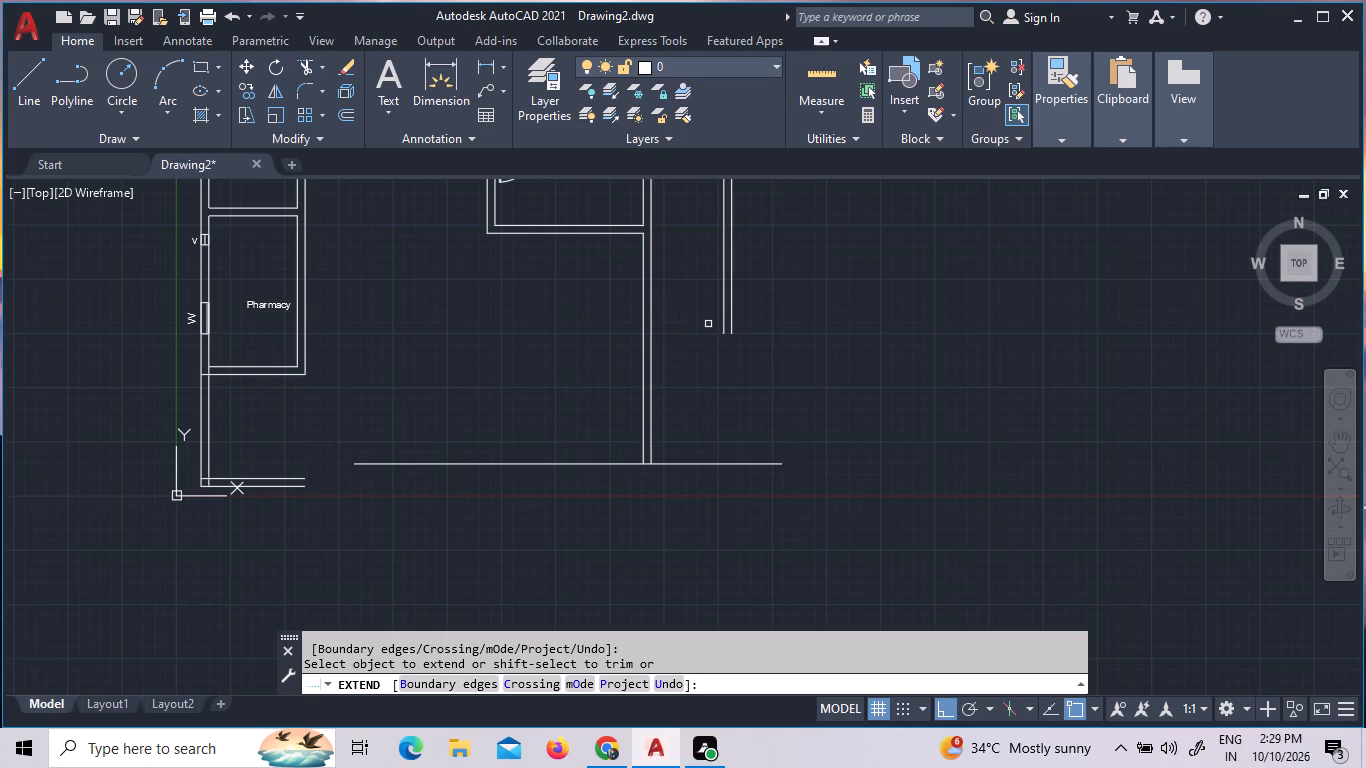
left_click(723, 323)
left_click(735, 325)
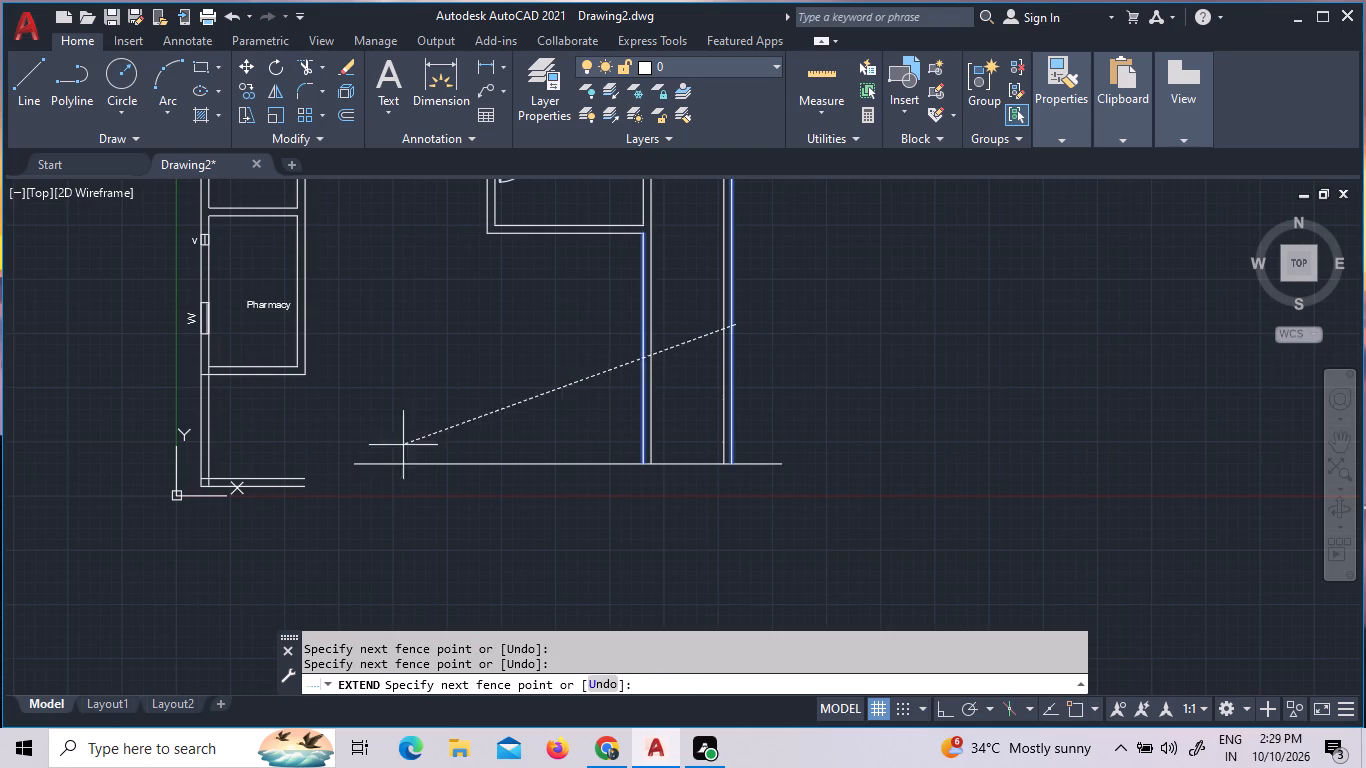
left_click(679, 265)
key("Escape")
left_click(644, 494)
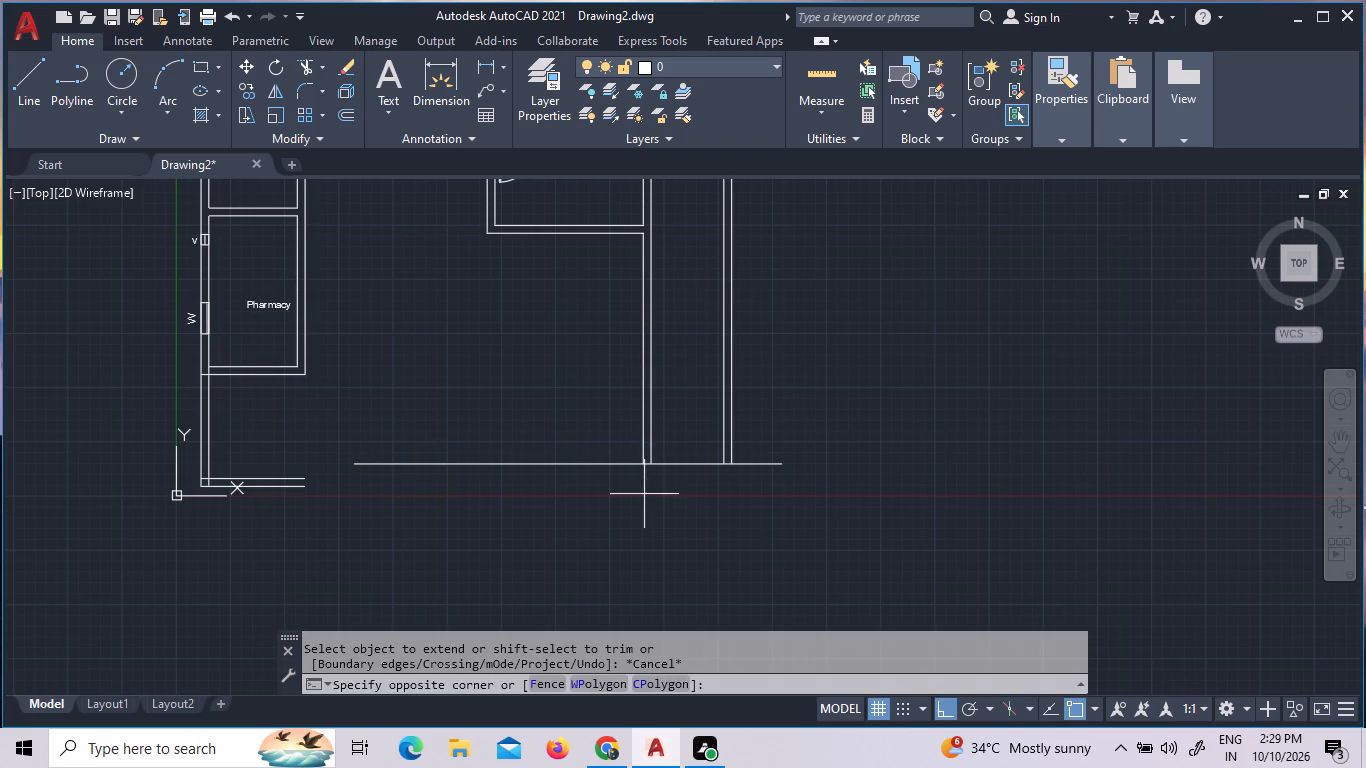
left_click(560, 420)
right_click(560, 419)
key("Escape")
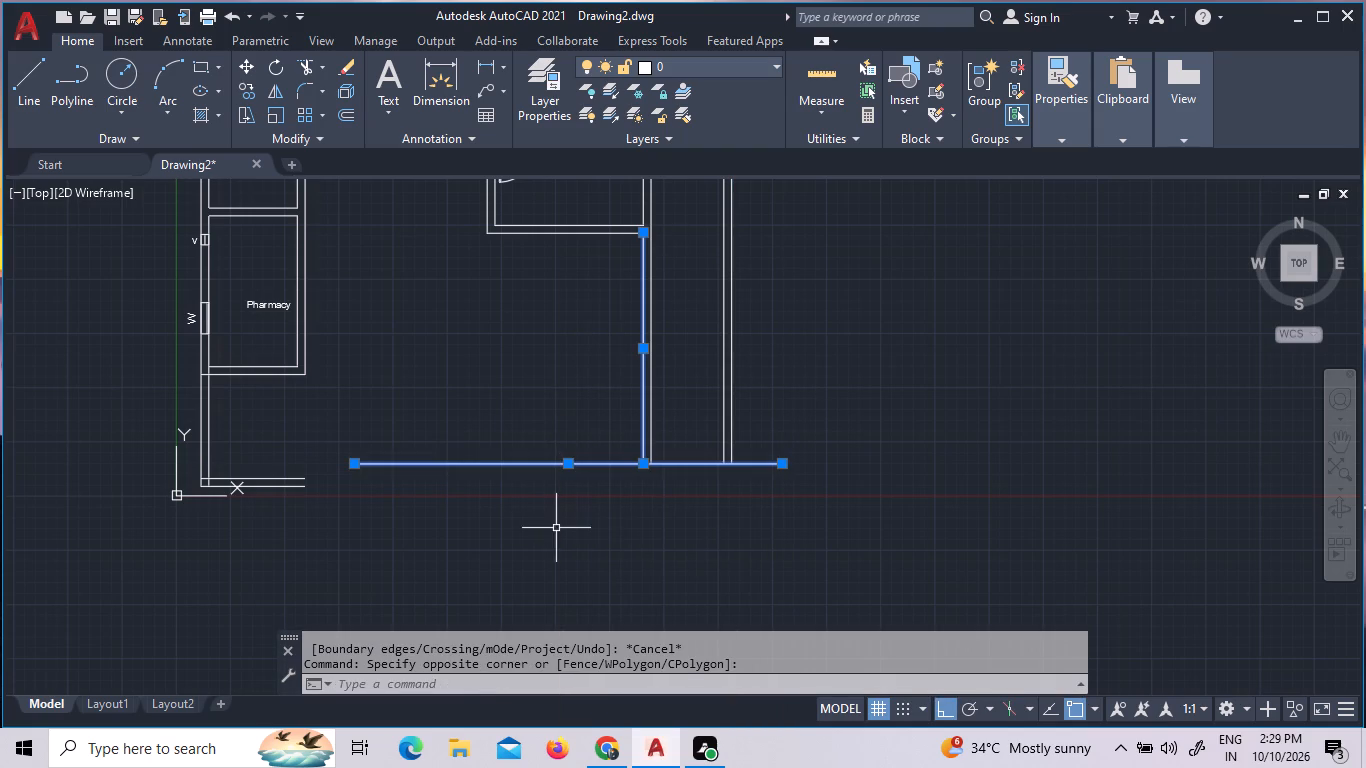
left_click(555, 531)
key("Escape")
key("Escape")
Rotate the horizontal helper line 90° so it stands vertically between the Pharmacy and the eastern double walls.
left_click(563, 519)
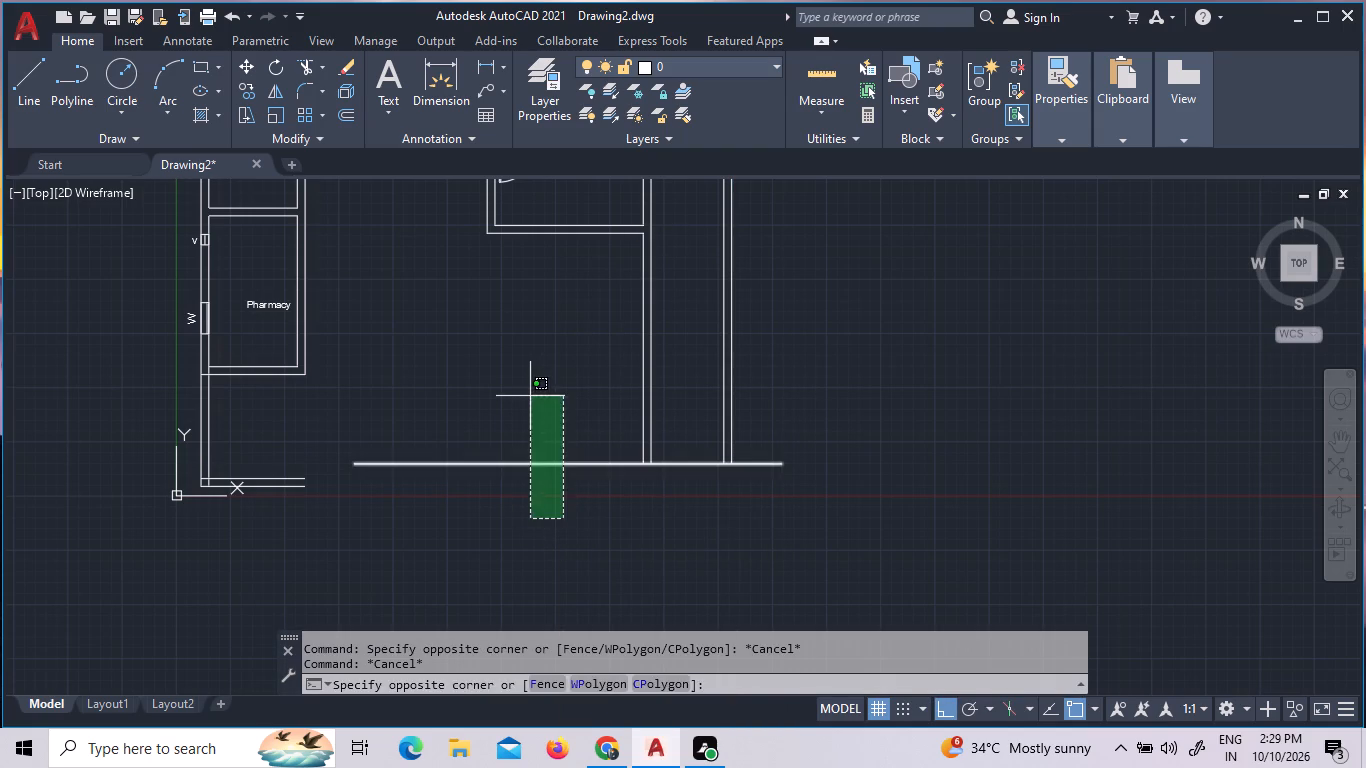
left_click(530, 396)
right_click(530, 396)
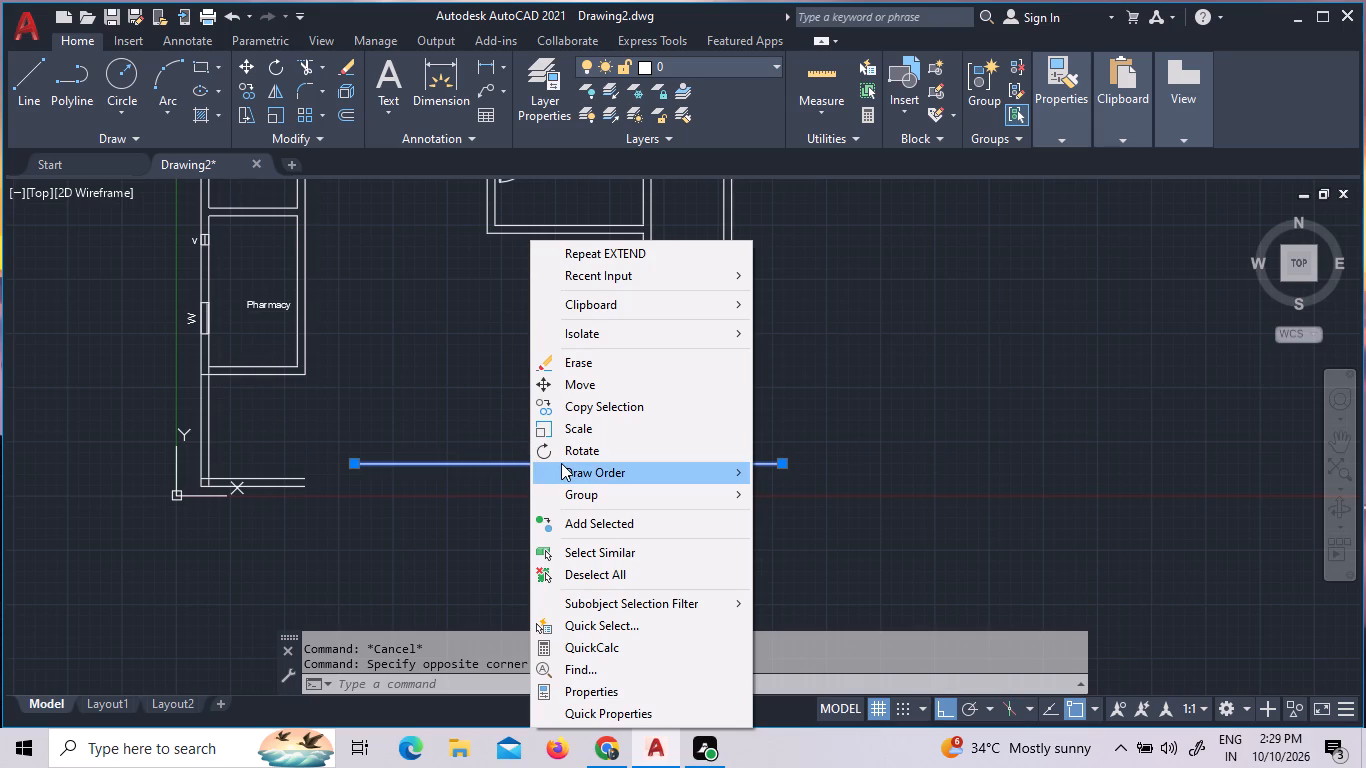
left_click(561, 459)
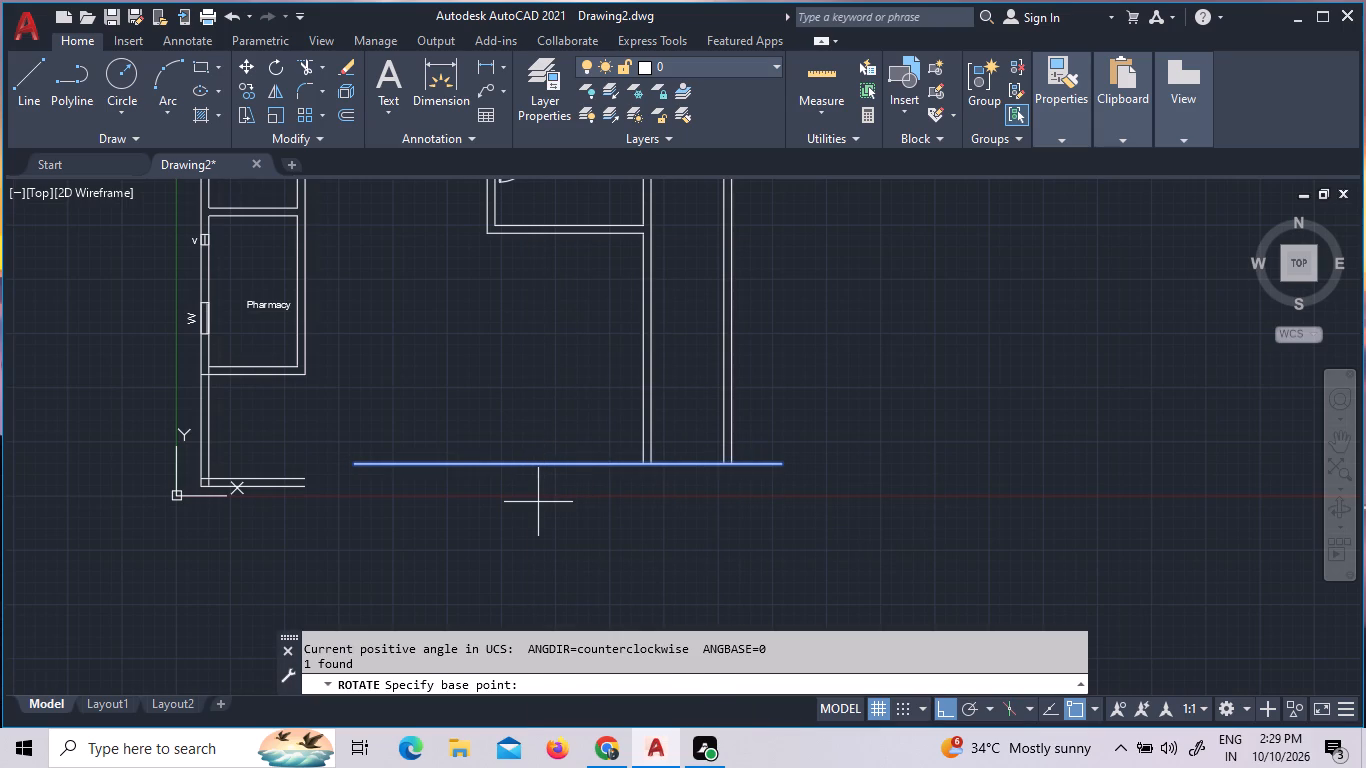
left_click(538, 502)
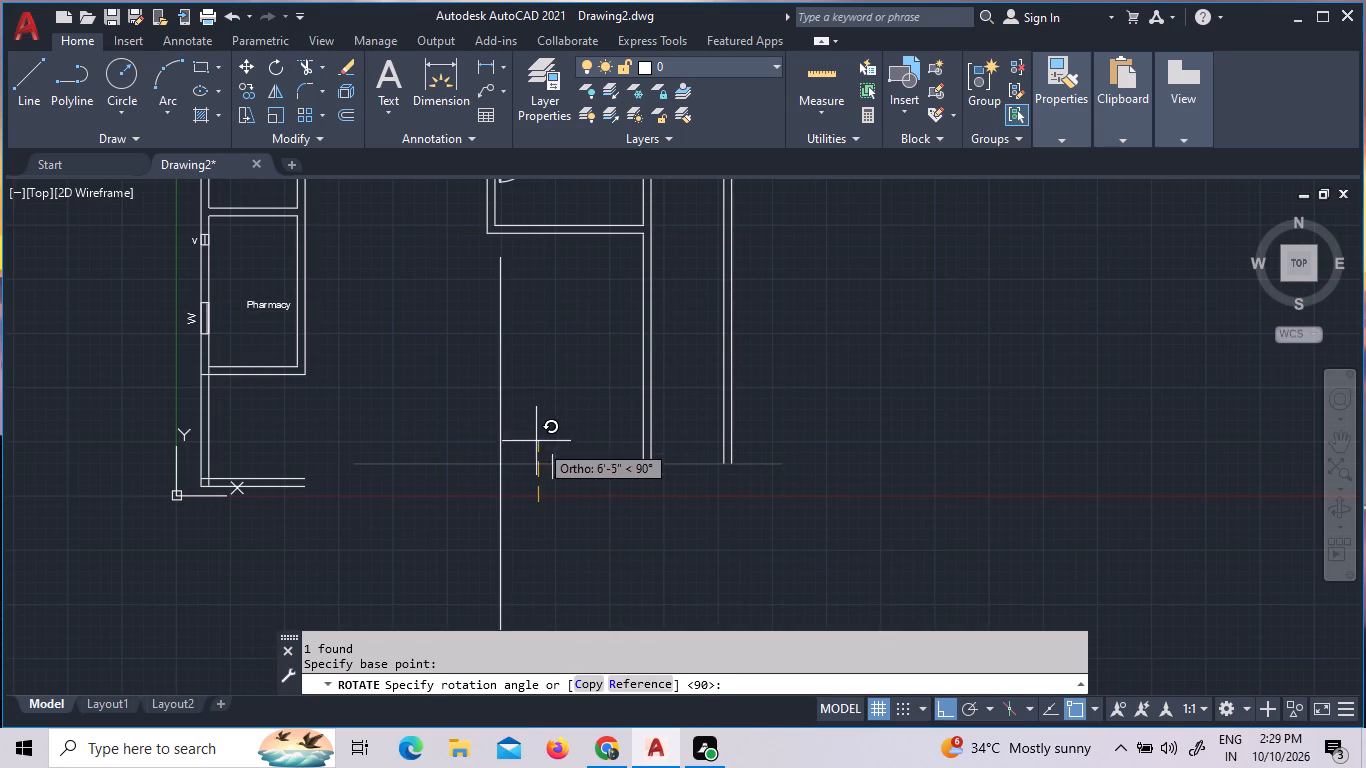
left_click(546, 413)
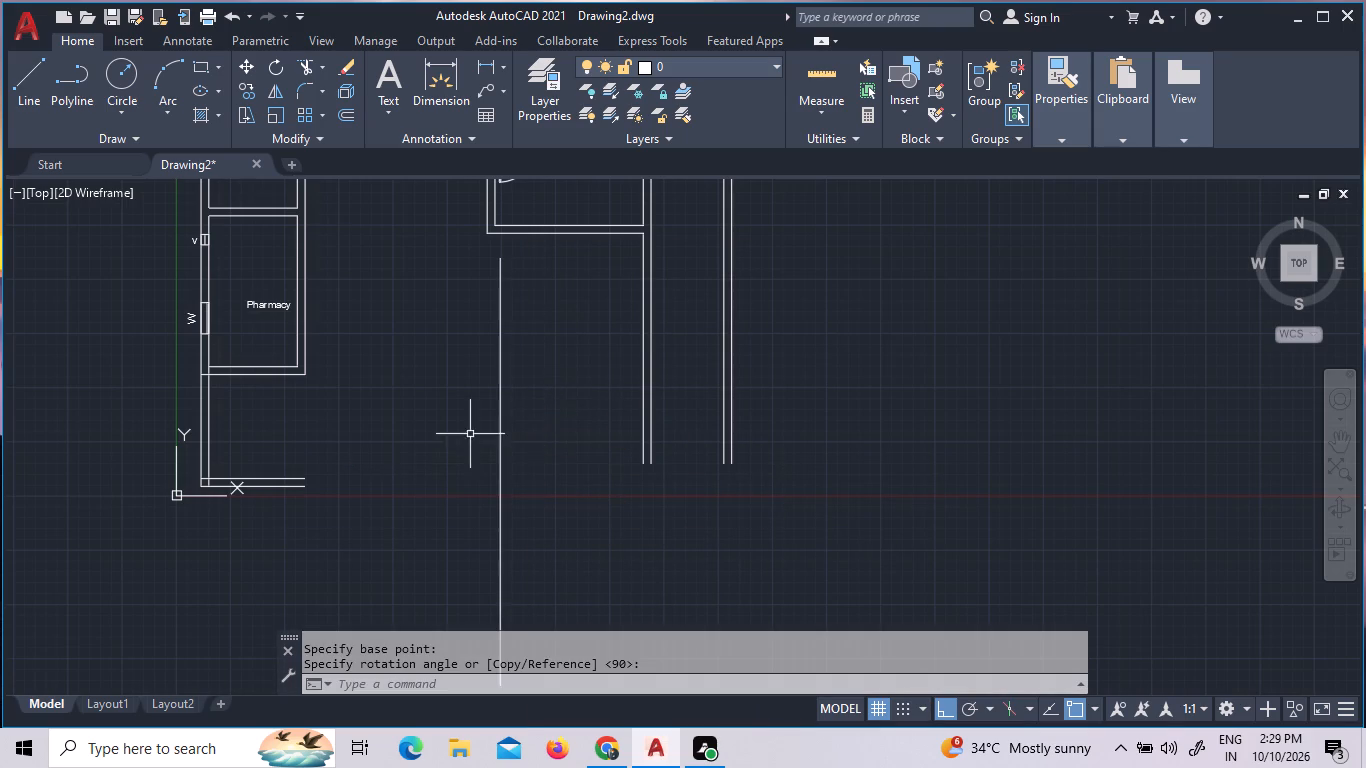
Extend both lines of the south double wall below the Pharmacy east to the vertical helper line.
type("ex")
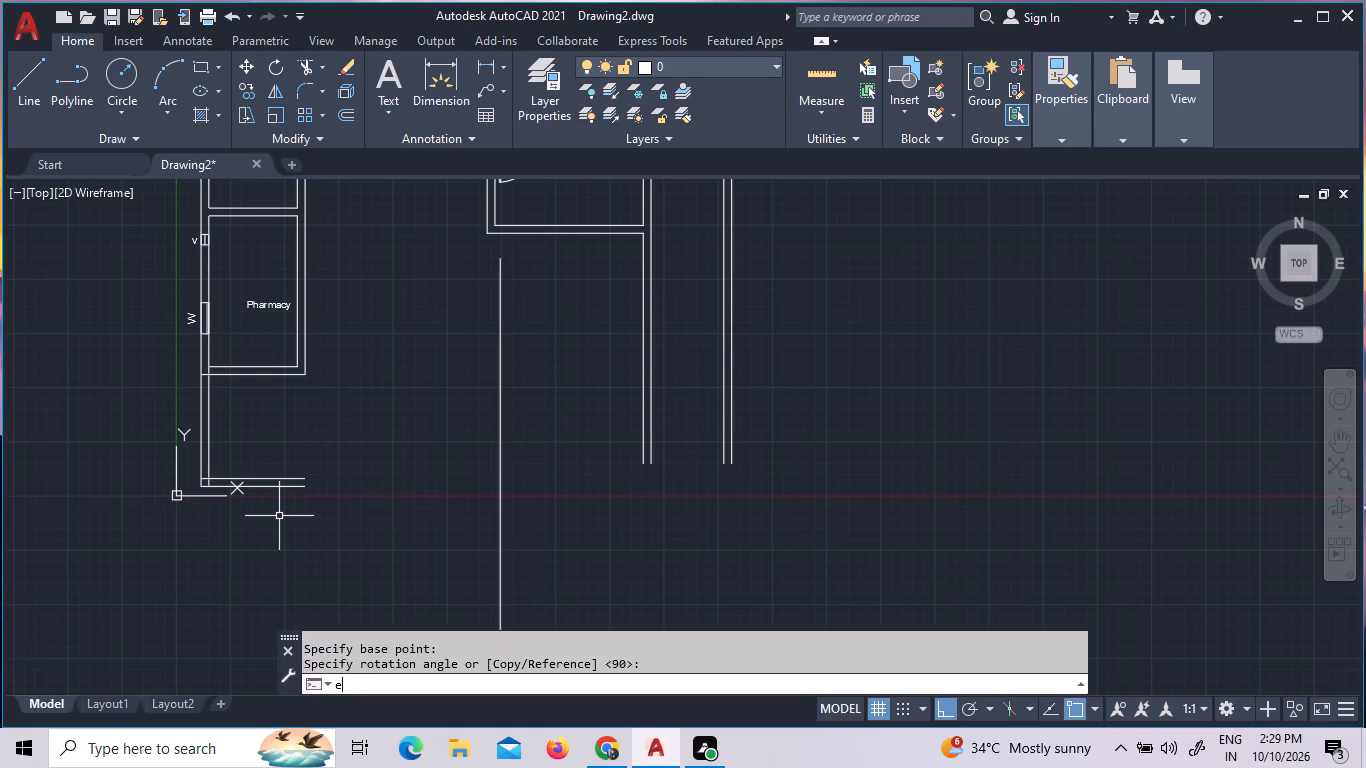
key("space")
key("space")
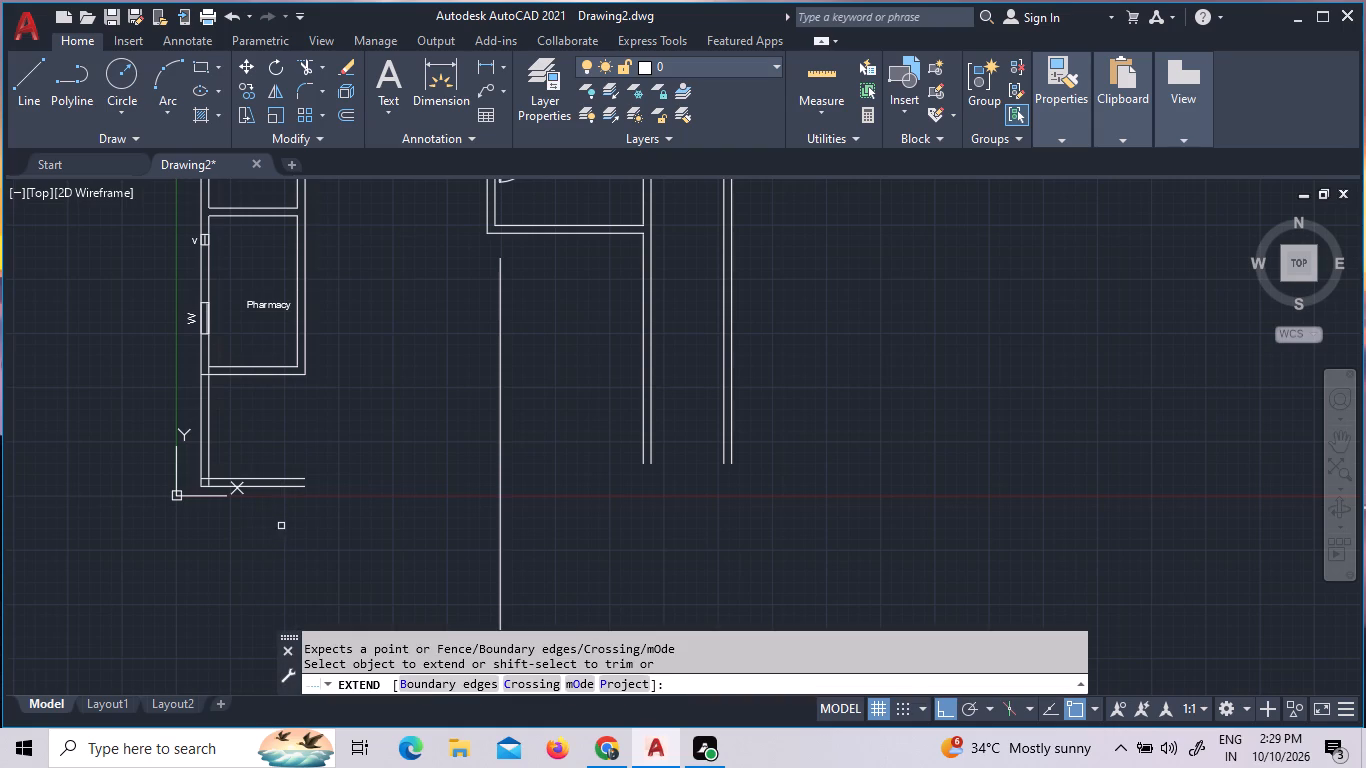
left_click(281, 526)
left_click(290, 449)
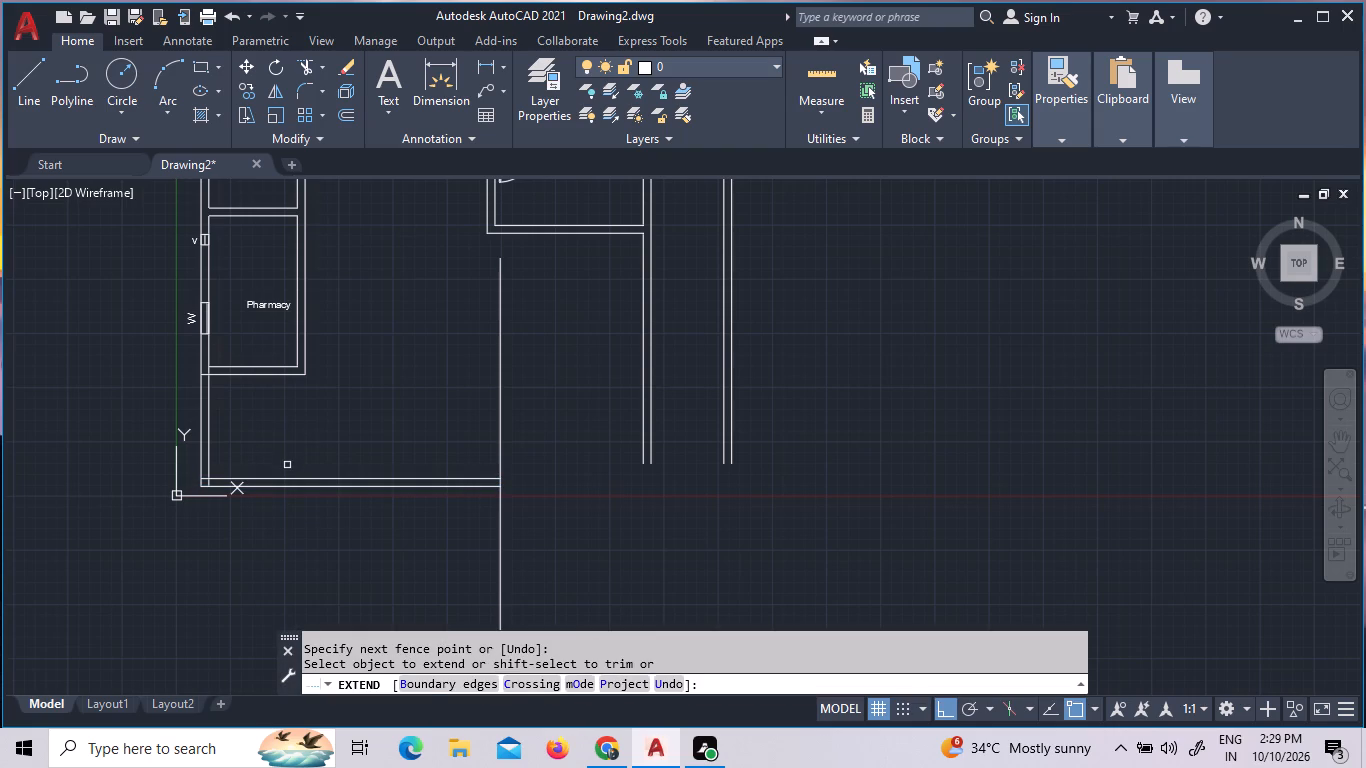
key("Escape")
Move the vertical helper line east to just outside the easternmost double wall.
left_click(529, 439)
left_click(377, 365)
right_click(377, 365)
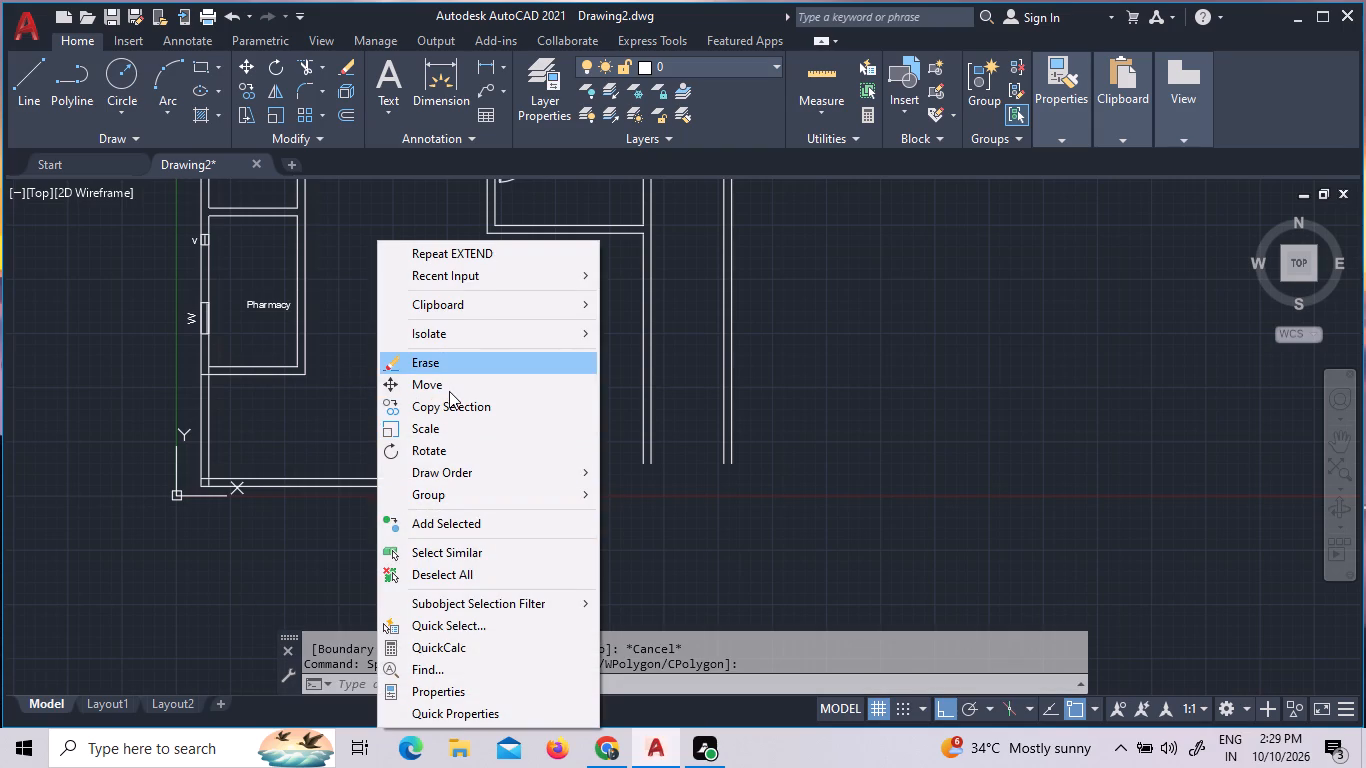
left_click(449, 391)
left_click(462, 420)
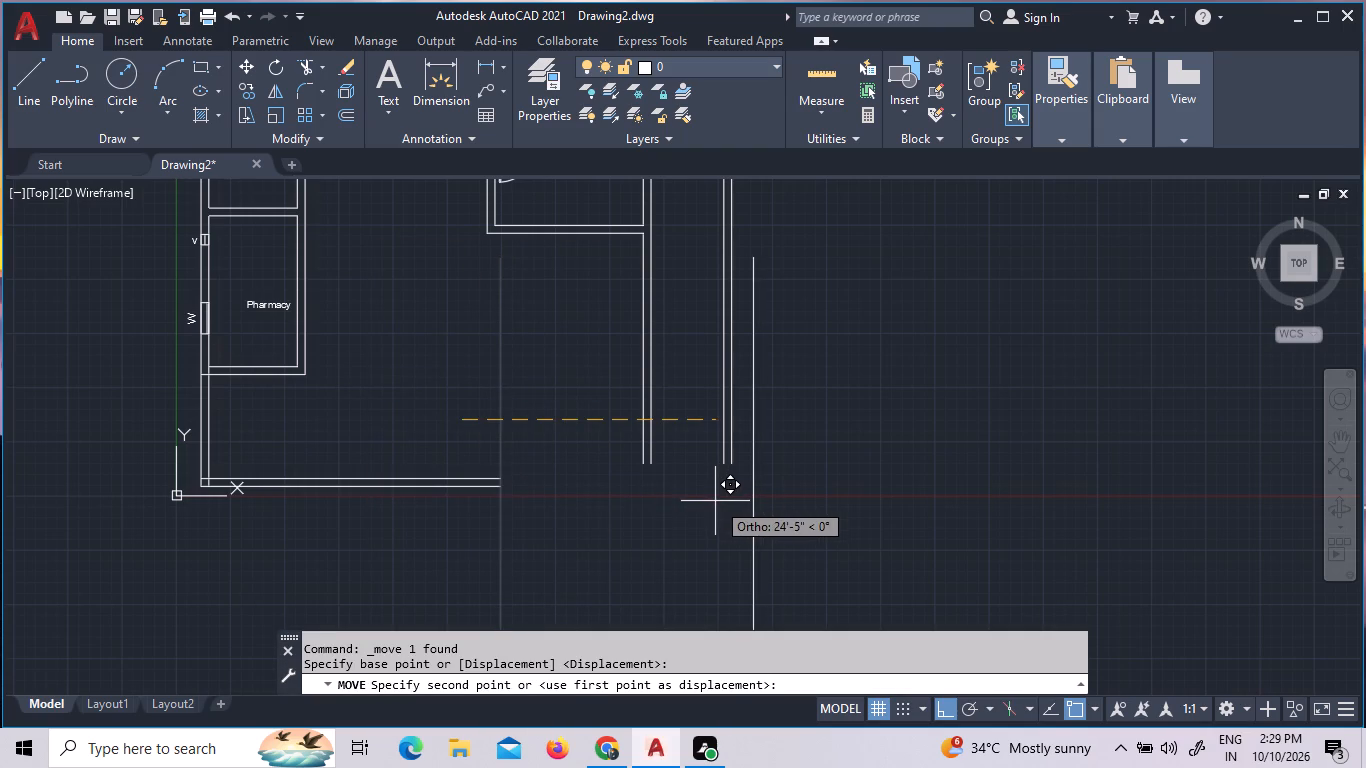
left_click(700, 508)
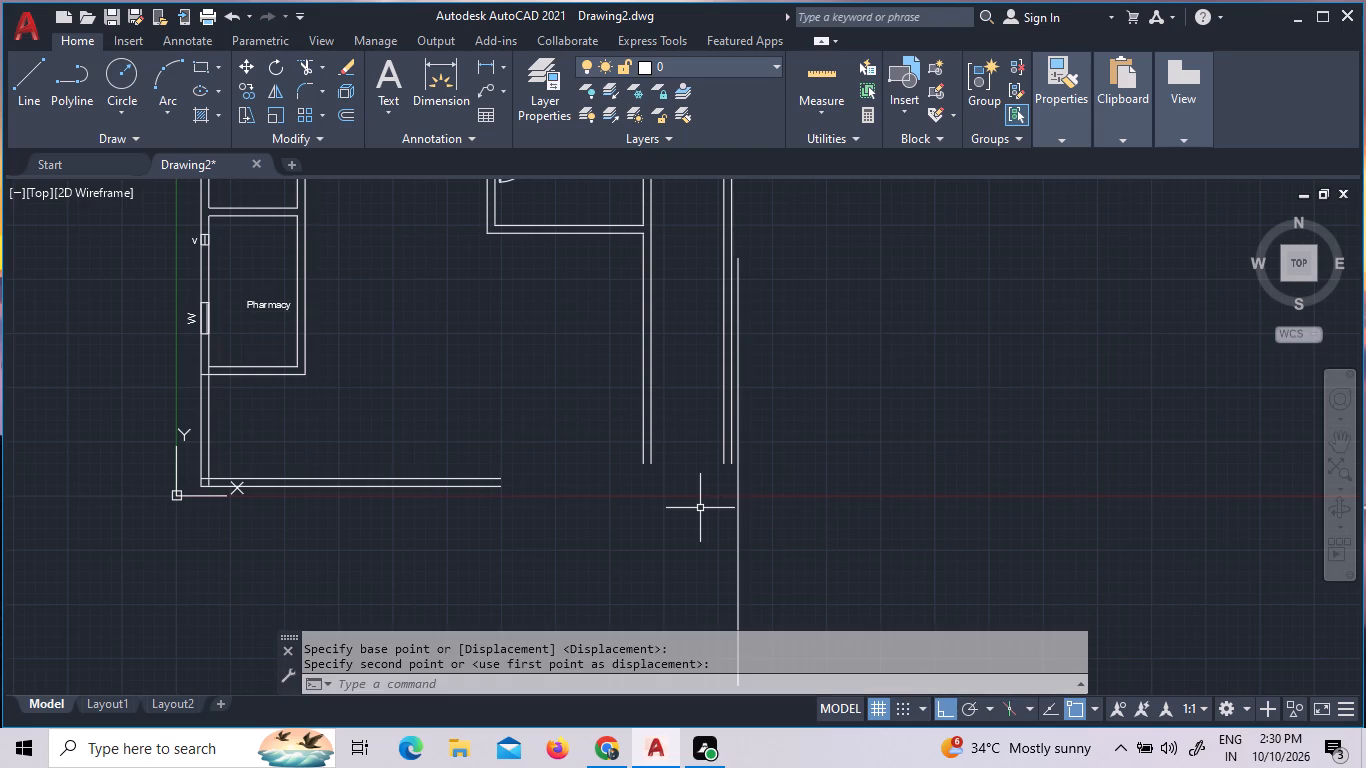
Move the vertical helper line about 1'-0" west, between the two lines of the easternmost wall.
left_click(752, 545)
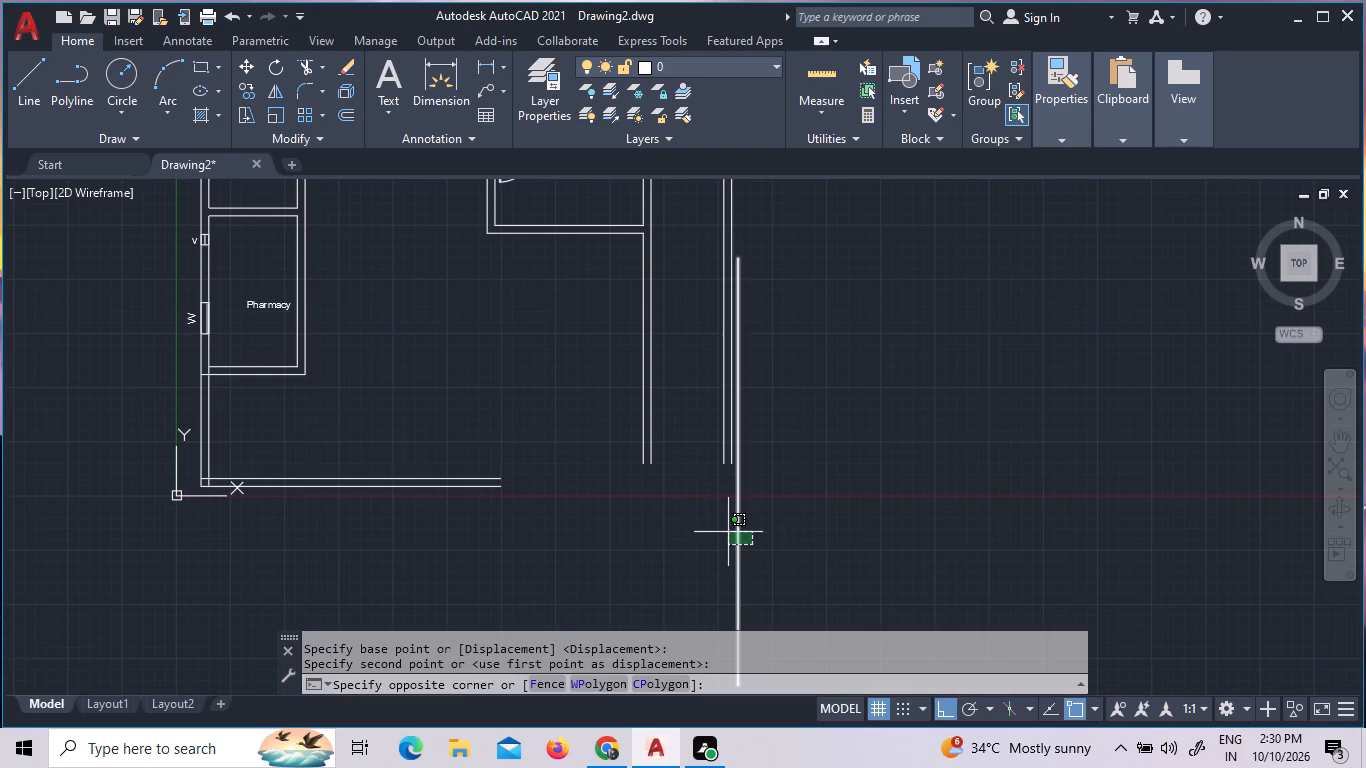
left_click(728, 532)
right_click(728, 532)
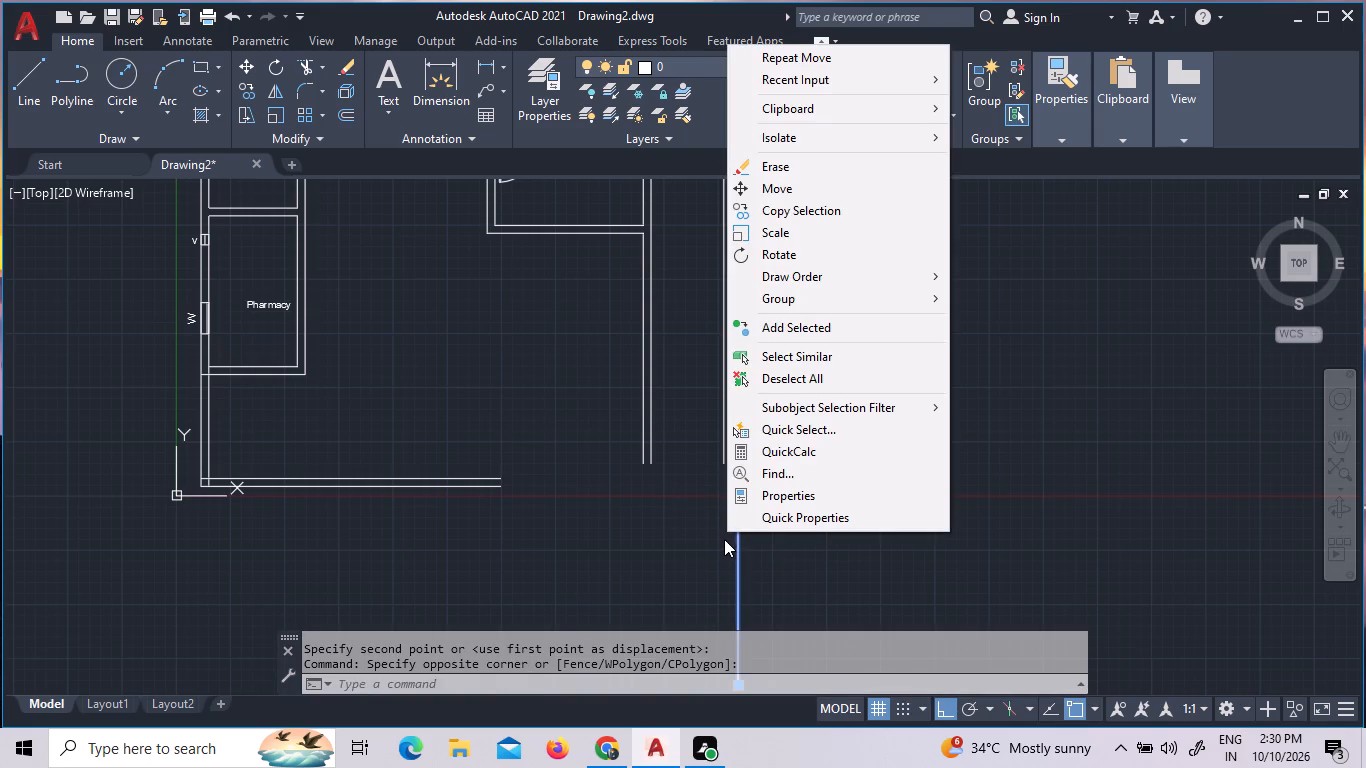
left_click(774, 193)
left_click(746, 425)
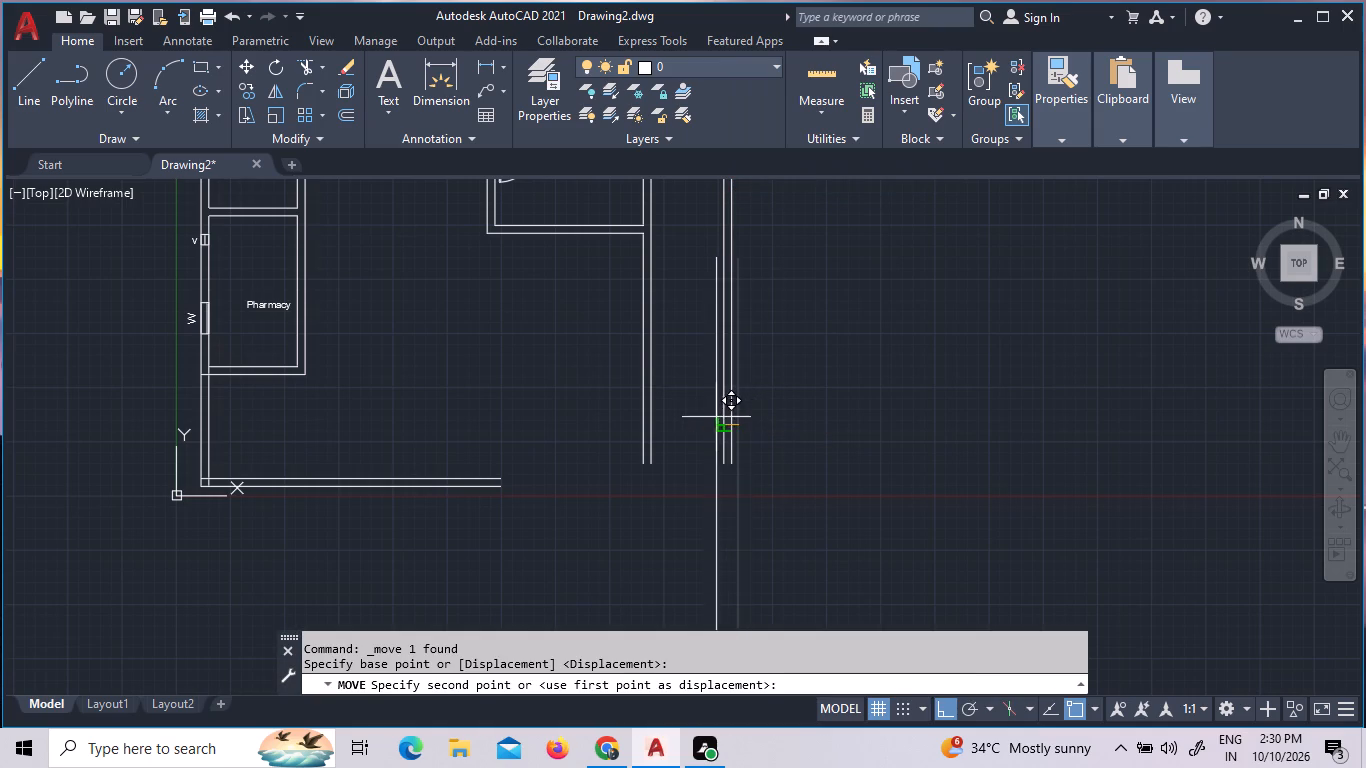
scroll(715, 420, "up", 3)
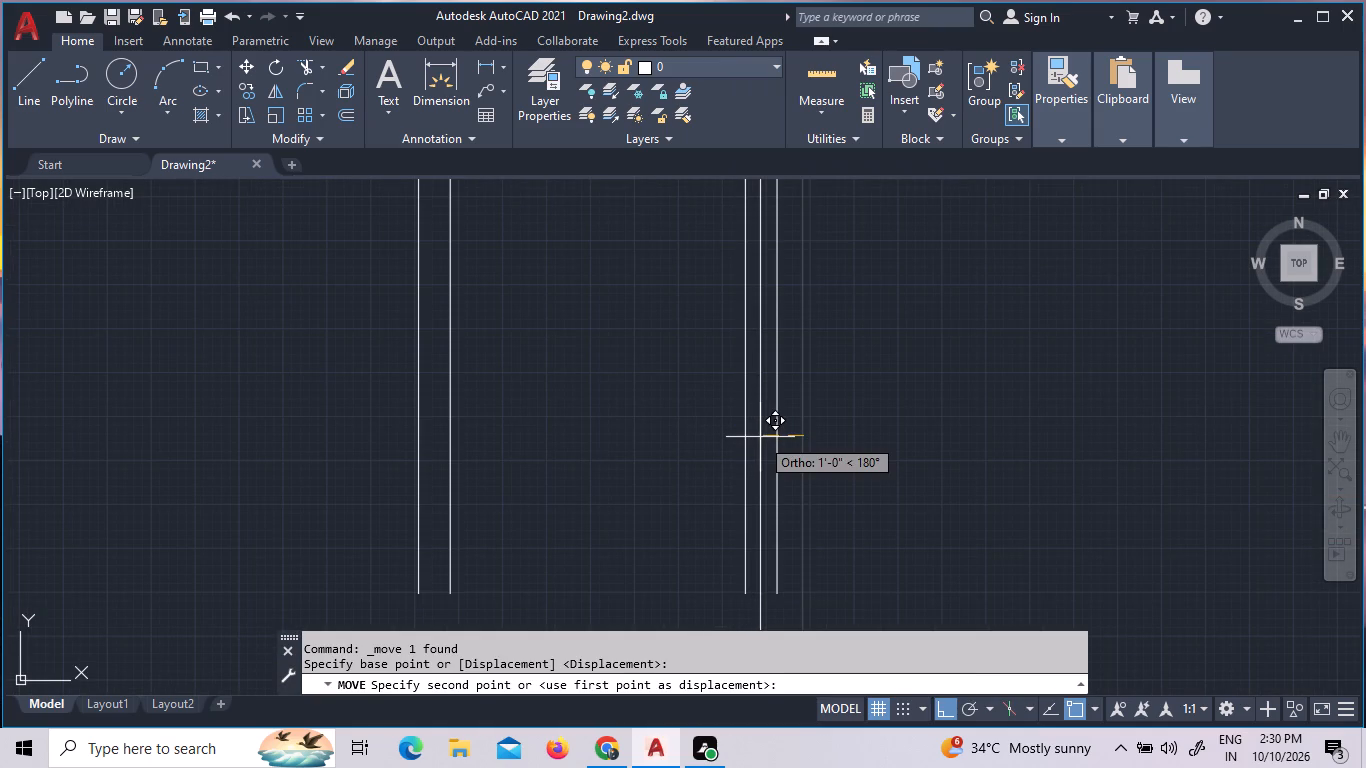
left_click(760, 437)
scroll(760, 437, "down", 2)
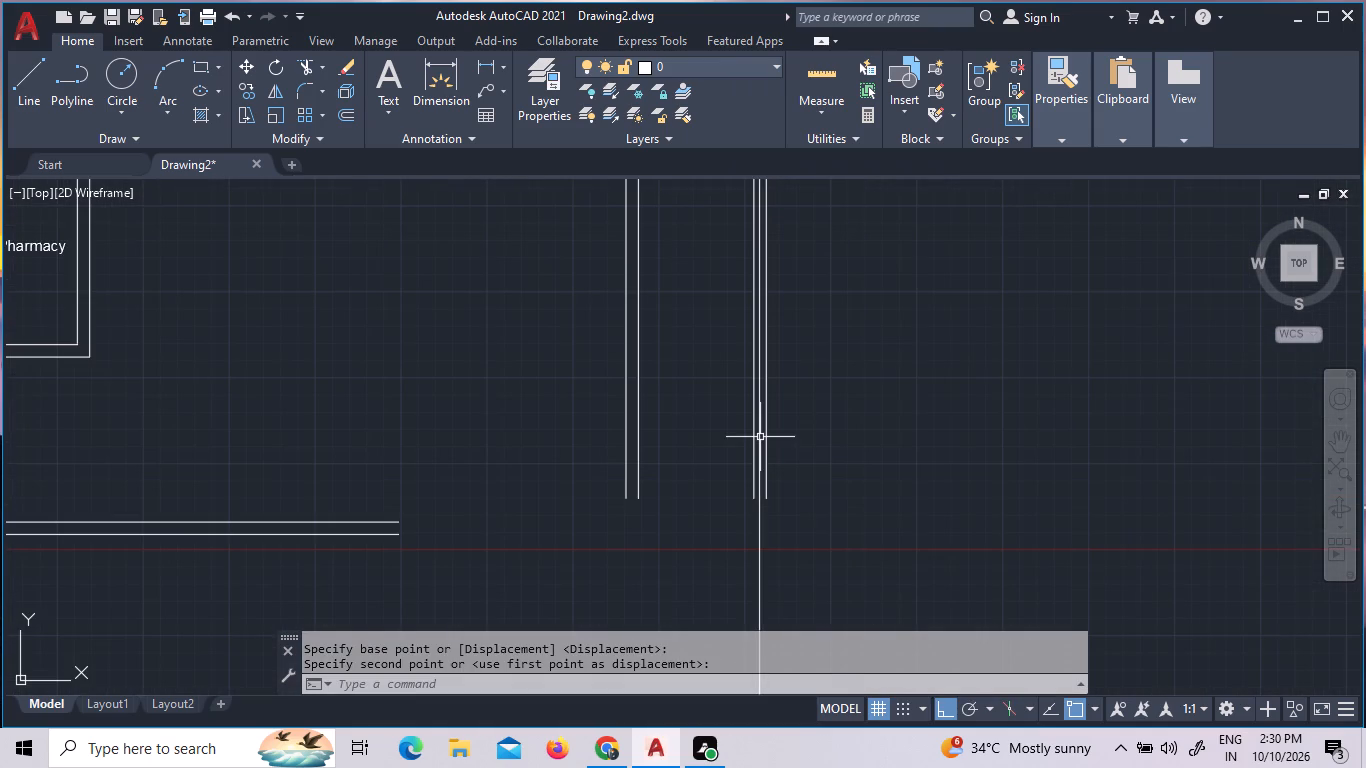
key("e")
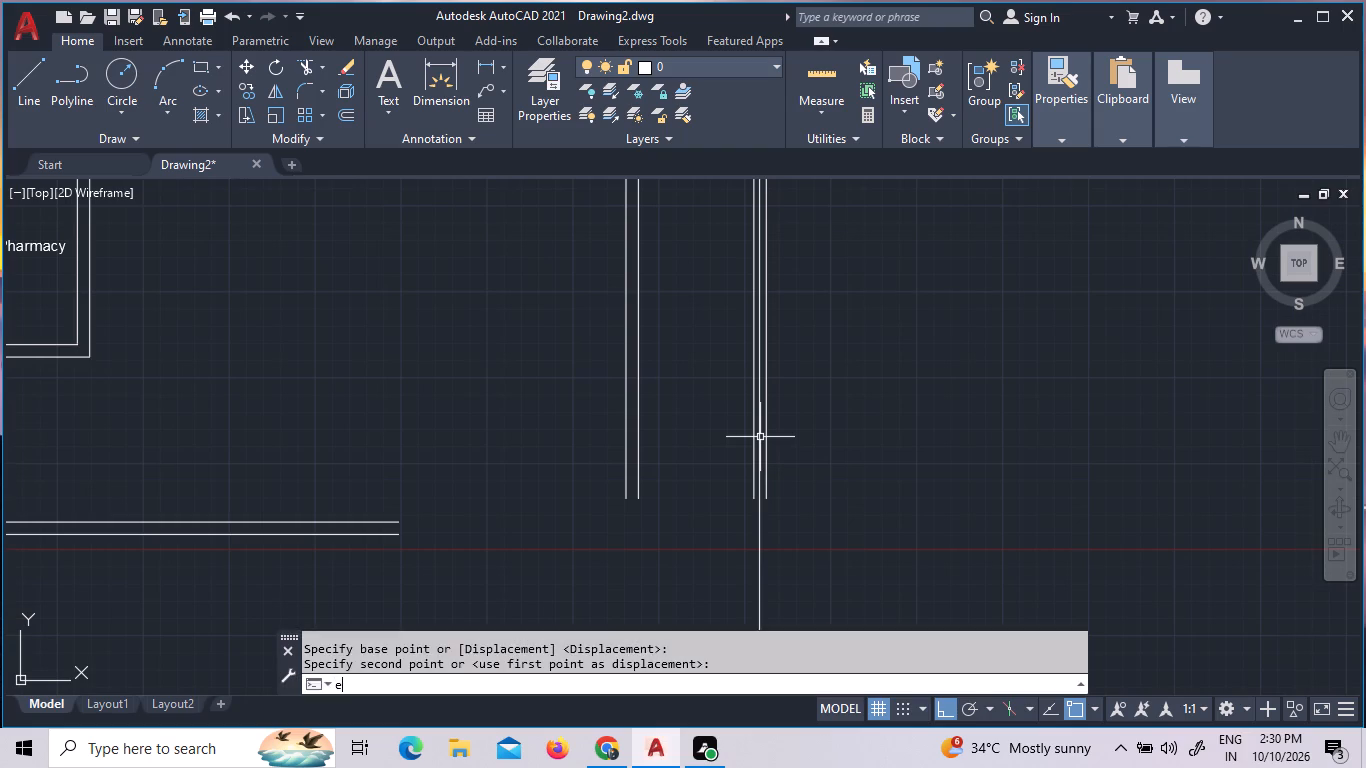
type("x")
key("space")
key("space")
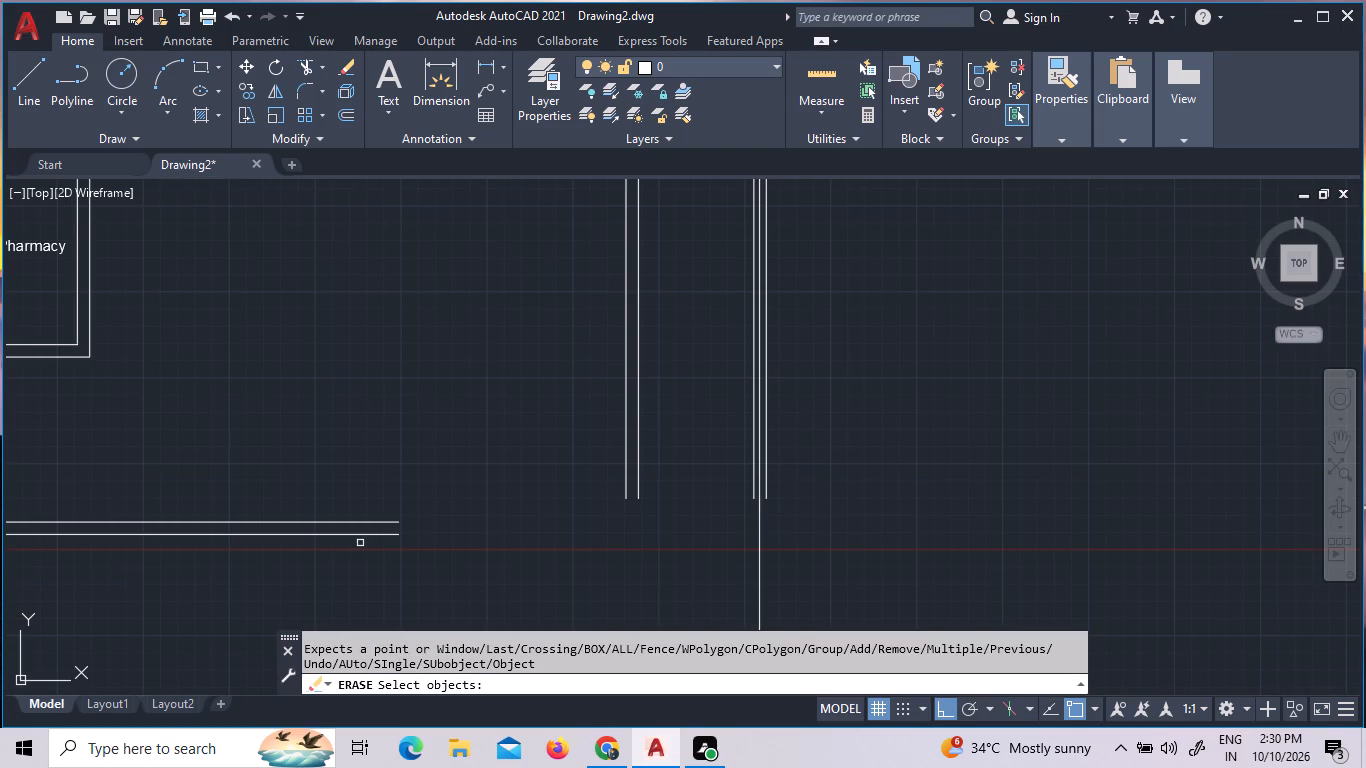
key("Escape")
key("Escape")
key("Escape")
Extend both lines of the south double wall east to the vertical helper line at the easternmost wall.
key("e")
type("x")
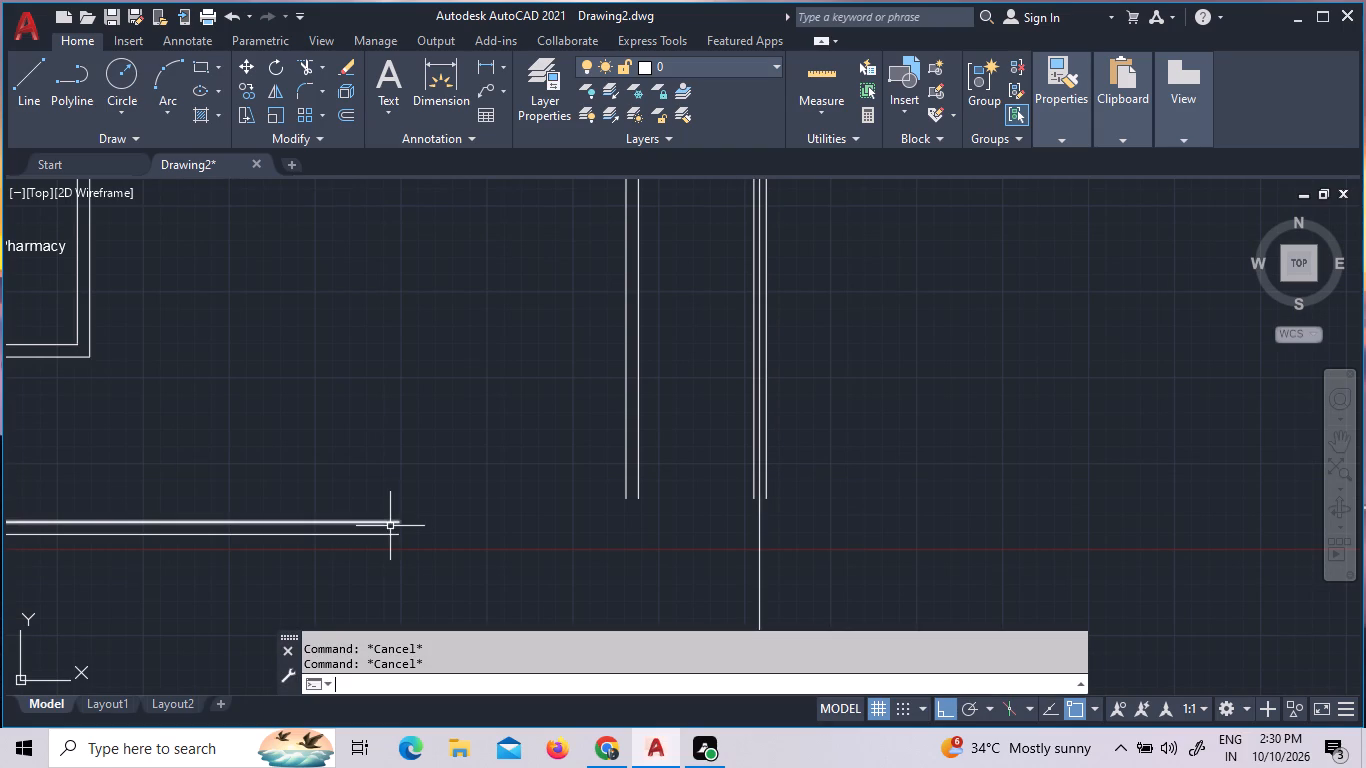
key("space")
key("space")
left_click(346, 581)
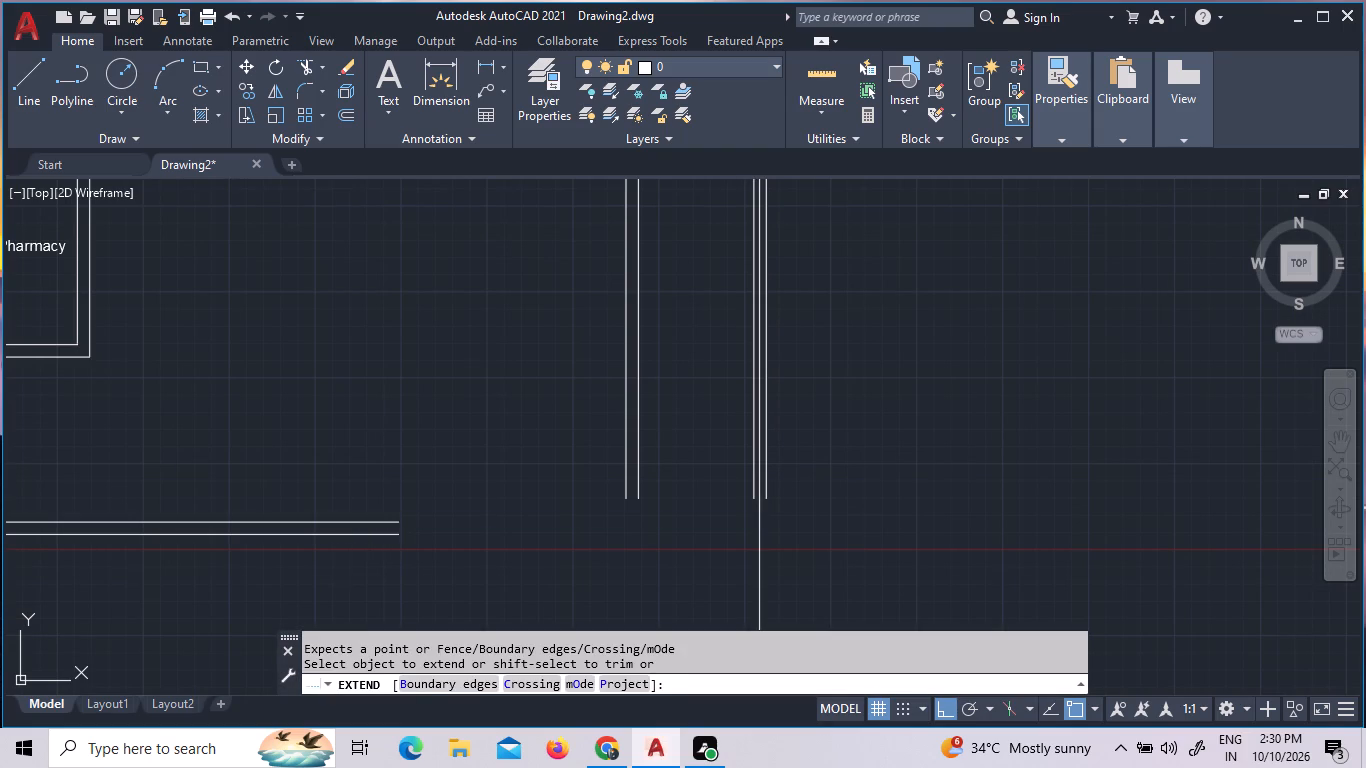
left_click(303, 366)
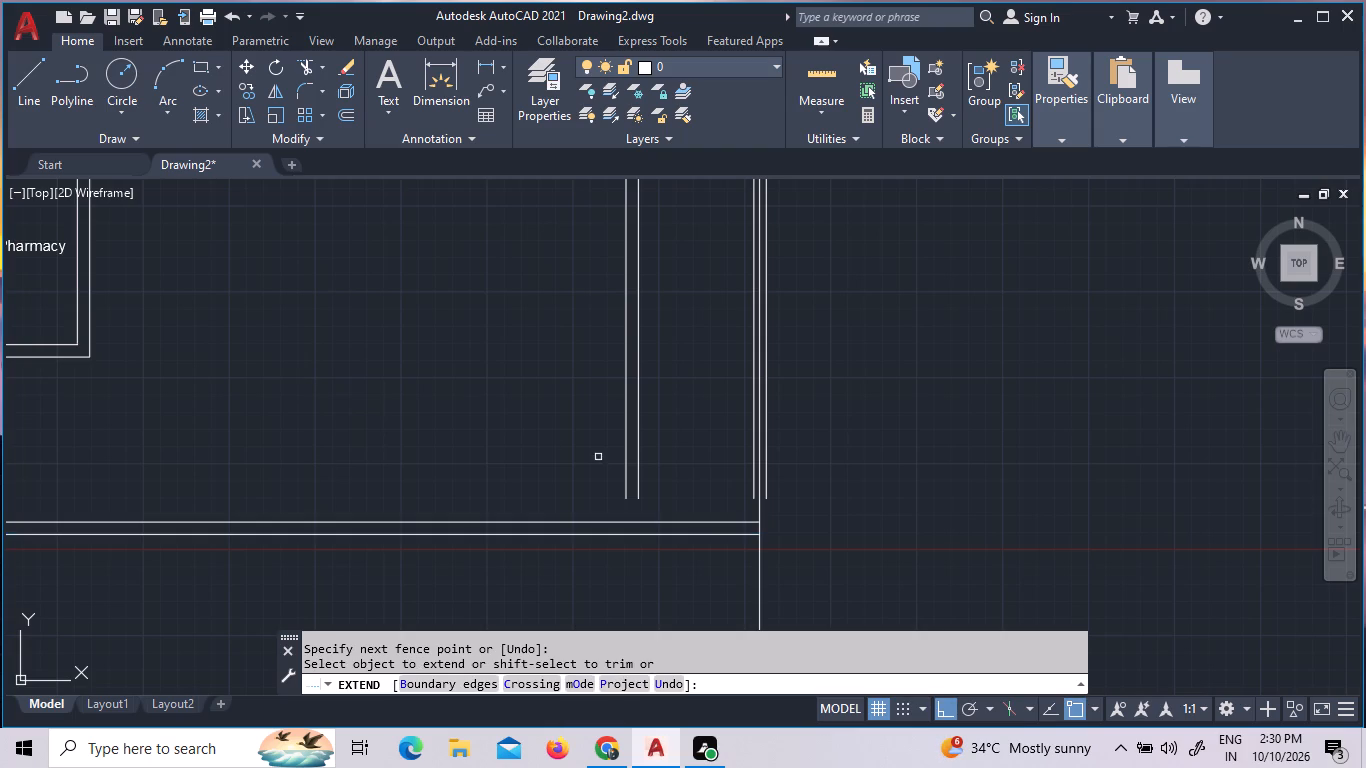
Extend both lines of the inner eastern wall and the easternmost wall's inner line south to the south wall's outer line.
left_click(671, 452)
left_click(405, 382)
left_click(699, 490)
left_click(359, 420)
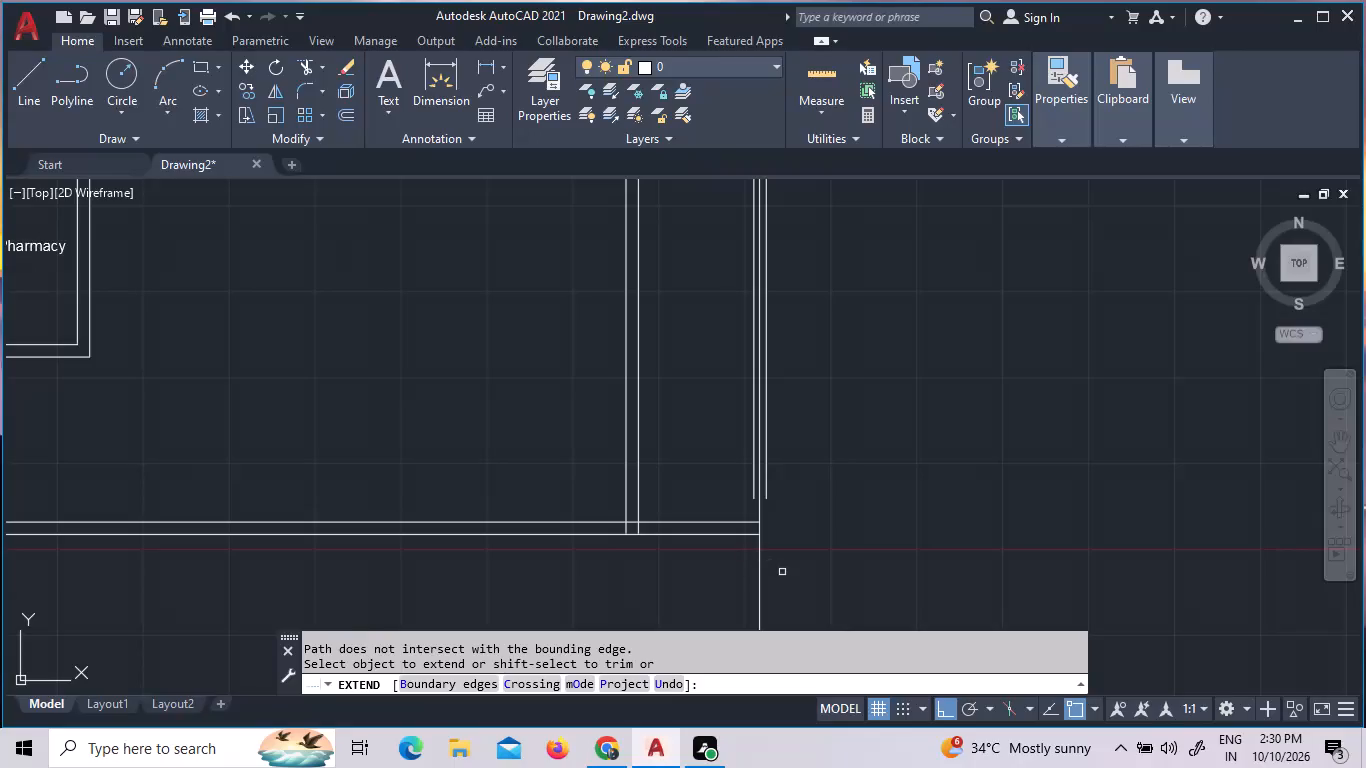
left_click(779, 473)
left_click(709, 429)
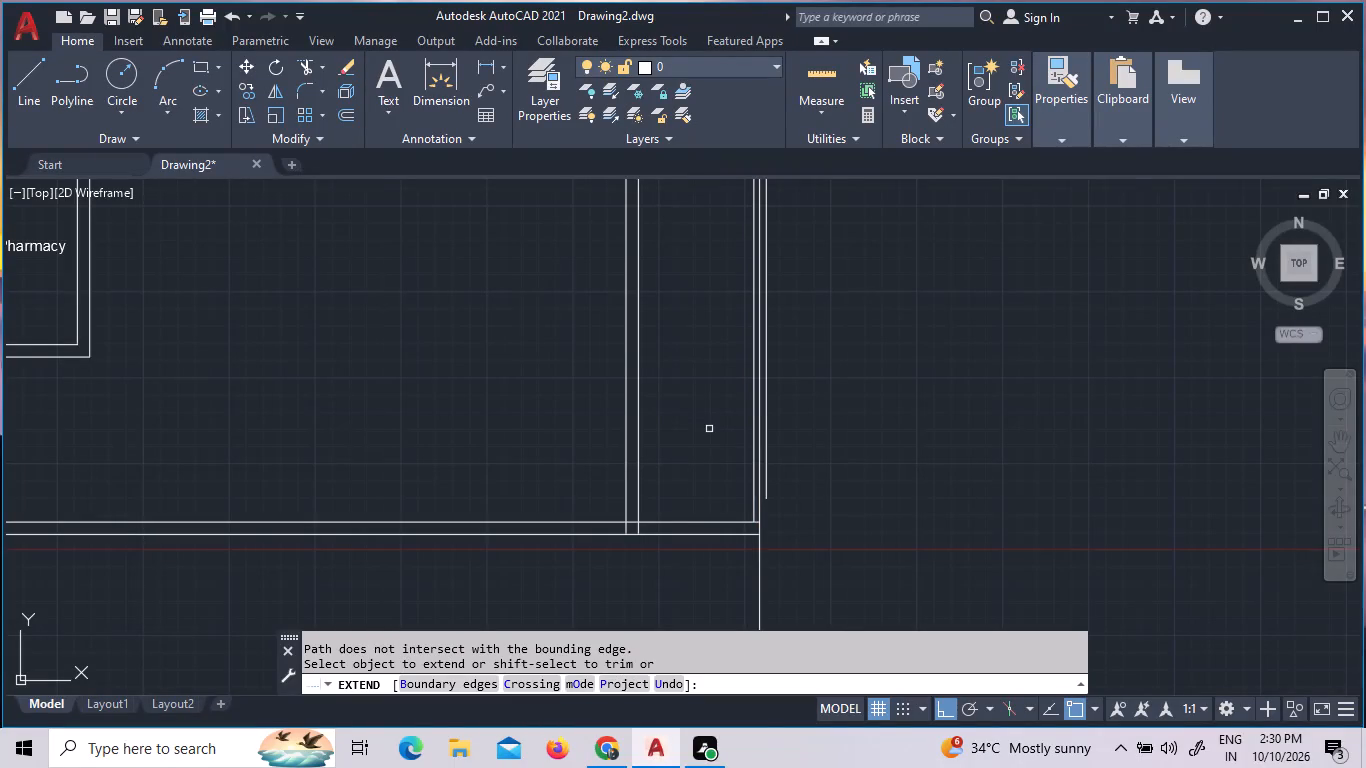
left_click(776, 459)
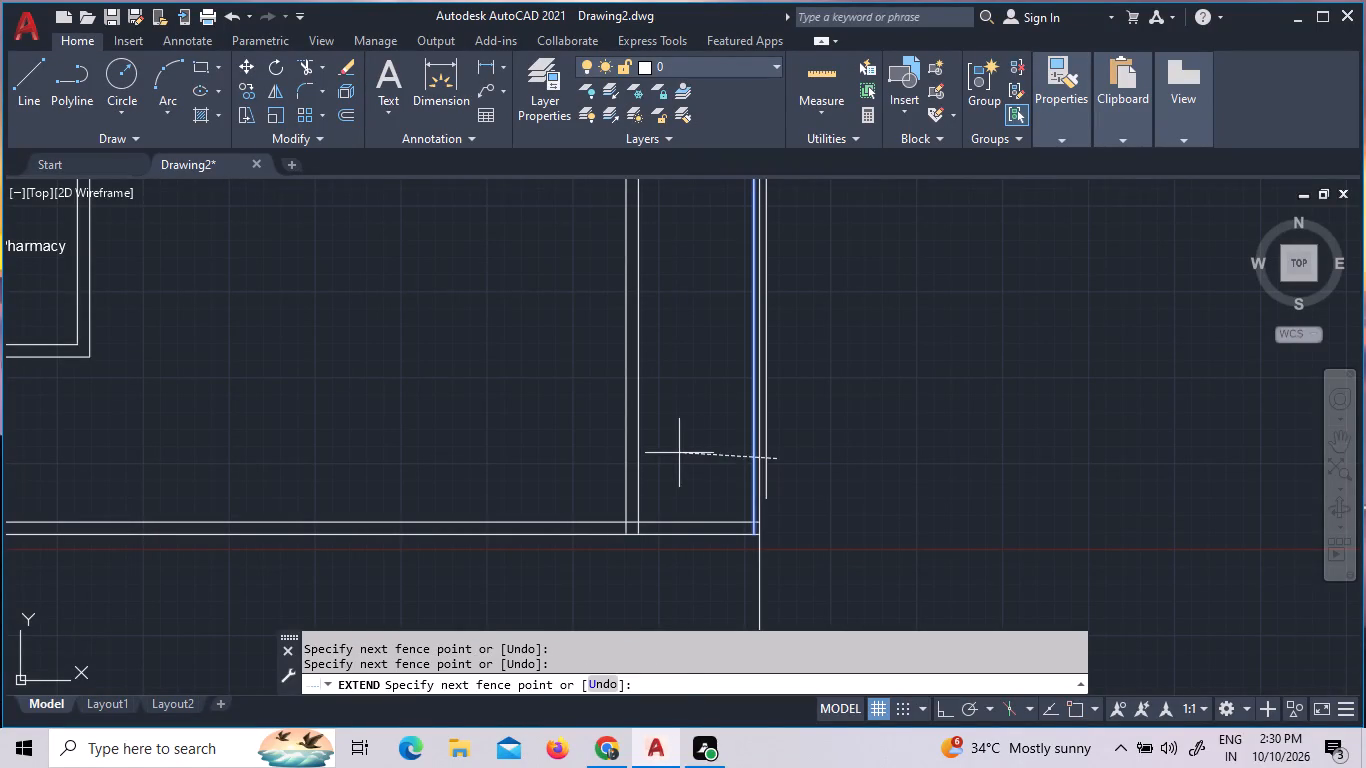
left_click(679, 453)
key("Escape")
Delete the vertical helper line at the easternmost double wall.
left_click(804, 587)
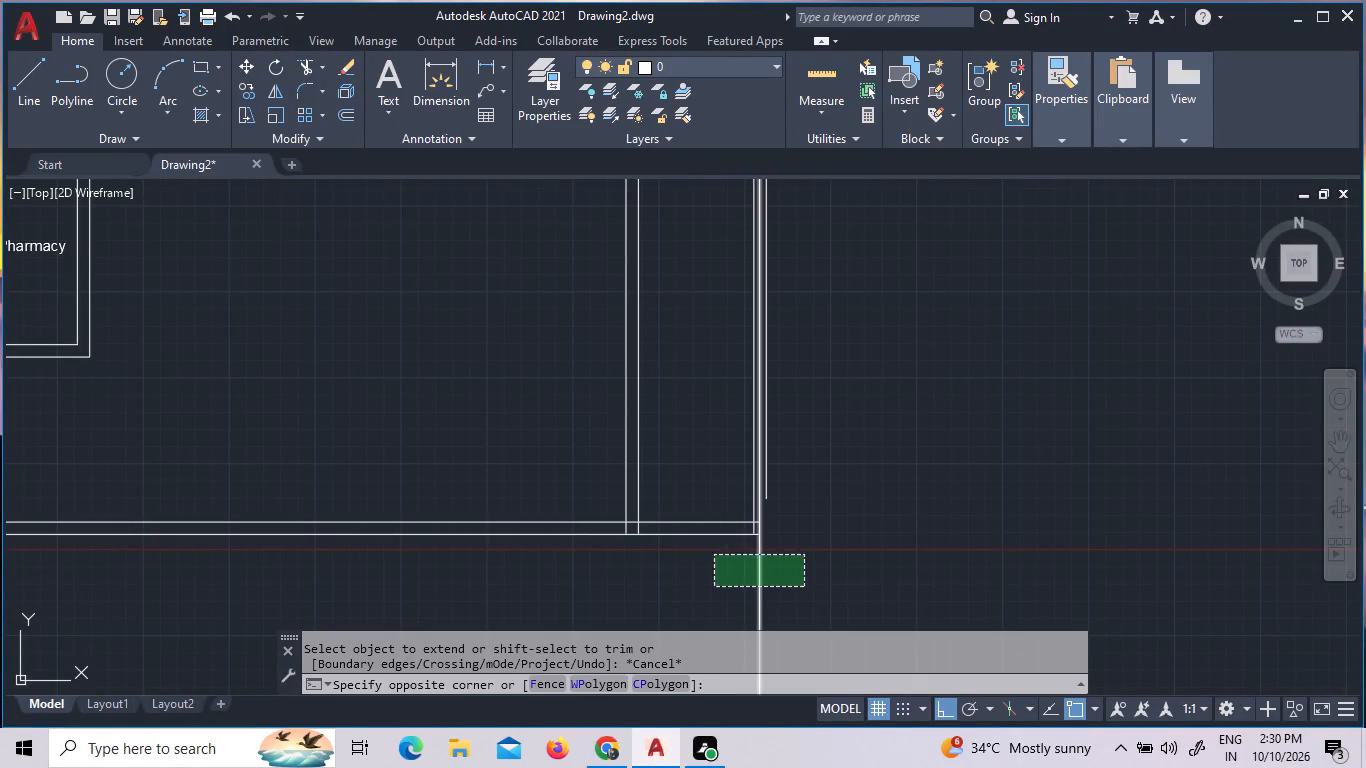
left_click(714, 555)
key("Delete")
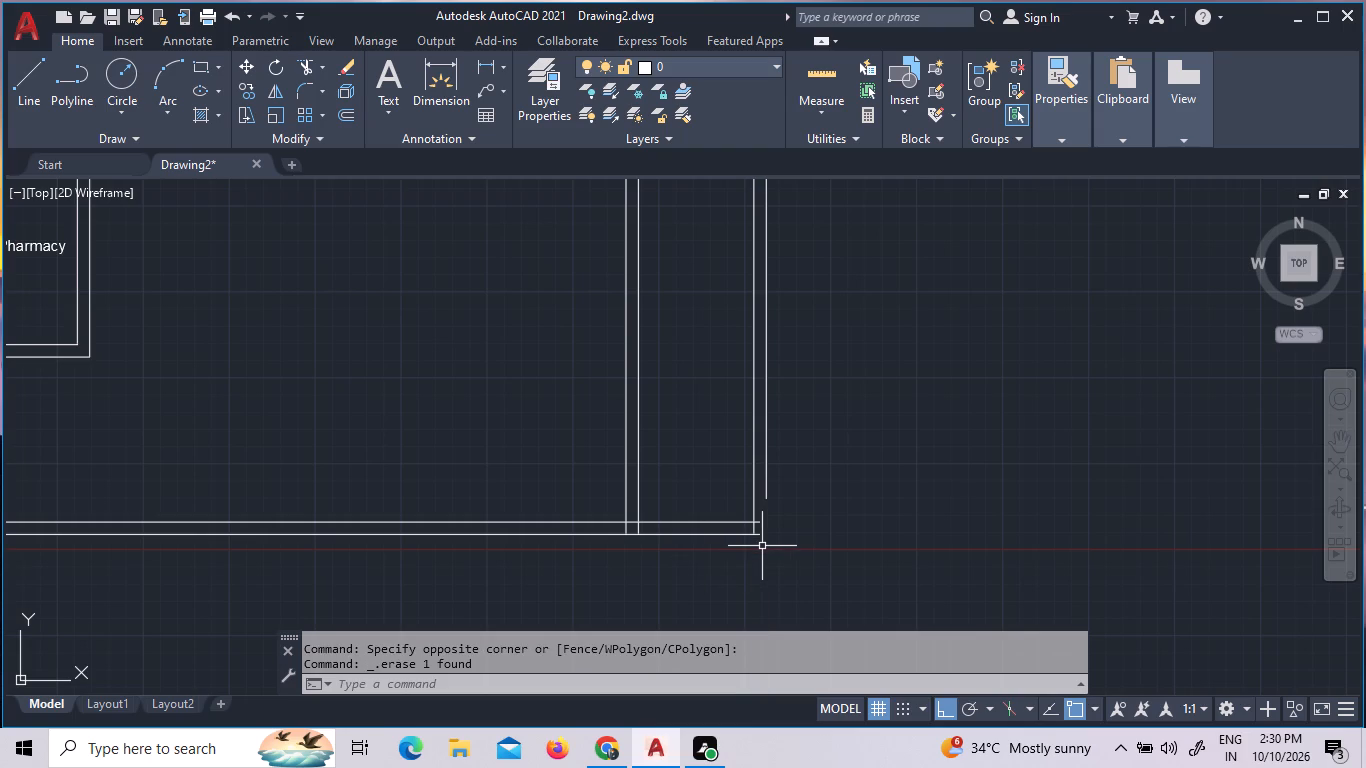
Fillet the easternmost wall's outer line with the south wall's outer line into a sharp corner at radius 0.
type("f")
key("space")
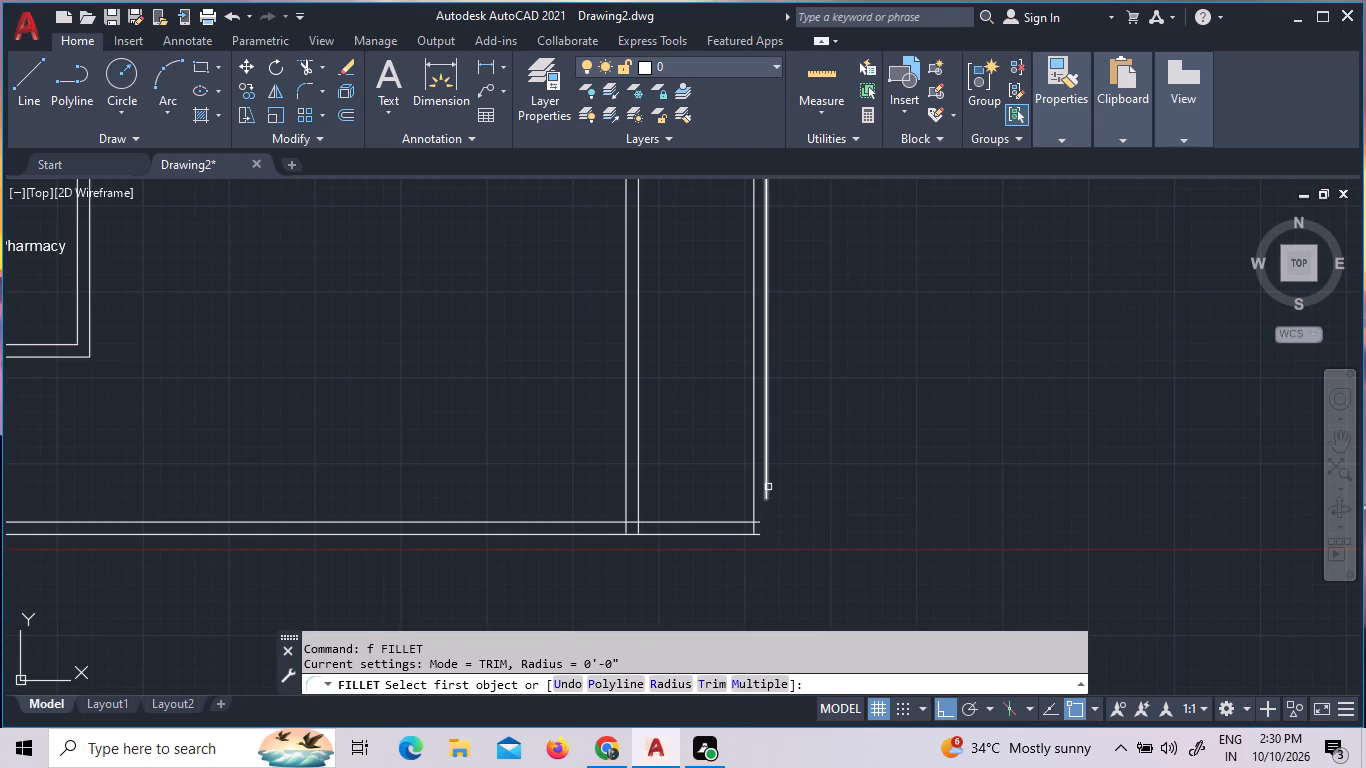
left_click(768, 487)
left_click(747, 535)
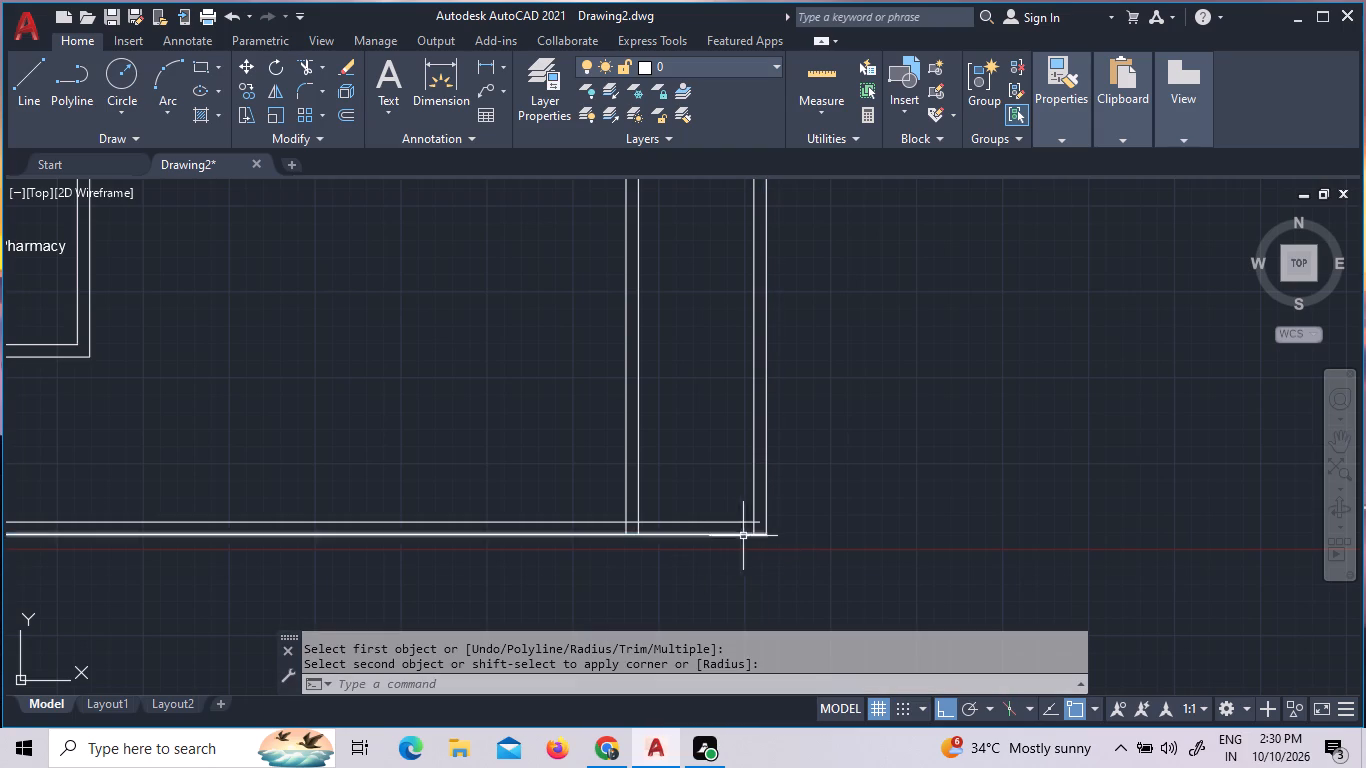
Measure the open space between the pharmacy's south wall and the building's south wall.
scroll(747, 519, "up", 3)
scroll(747, 519, "down", 4)
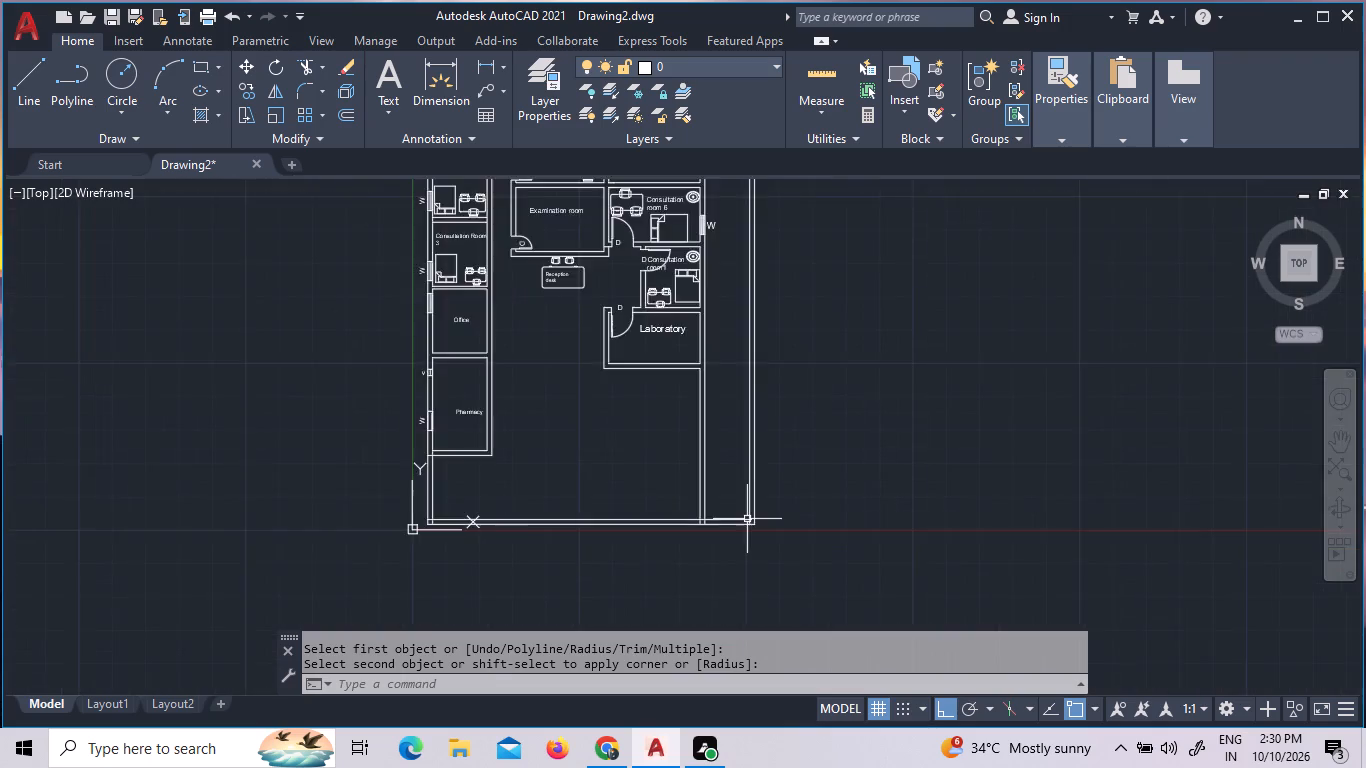
scroll(747, 519, "down", 3)
scroll(732, 521, "up", 3)
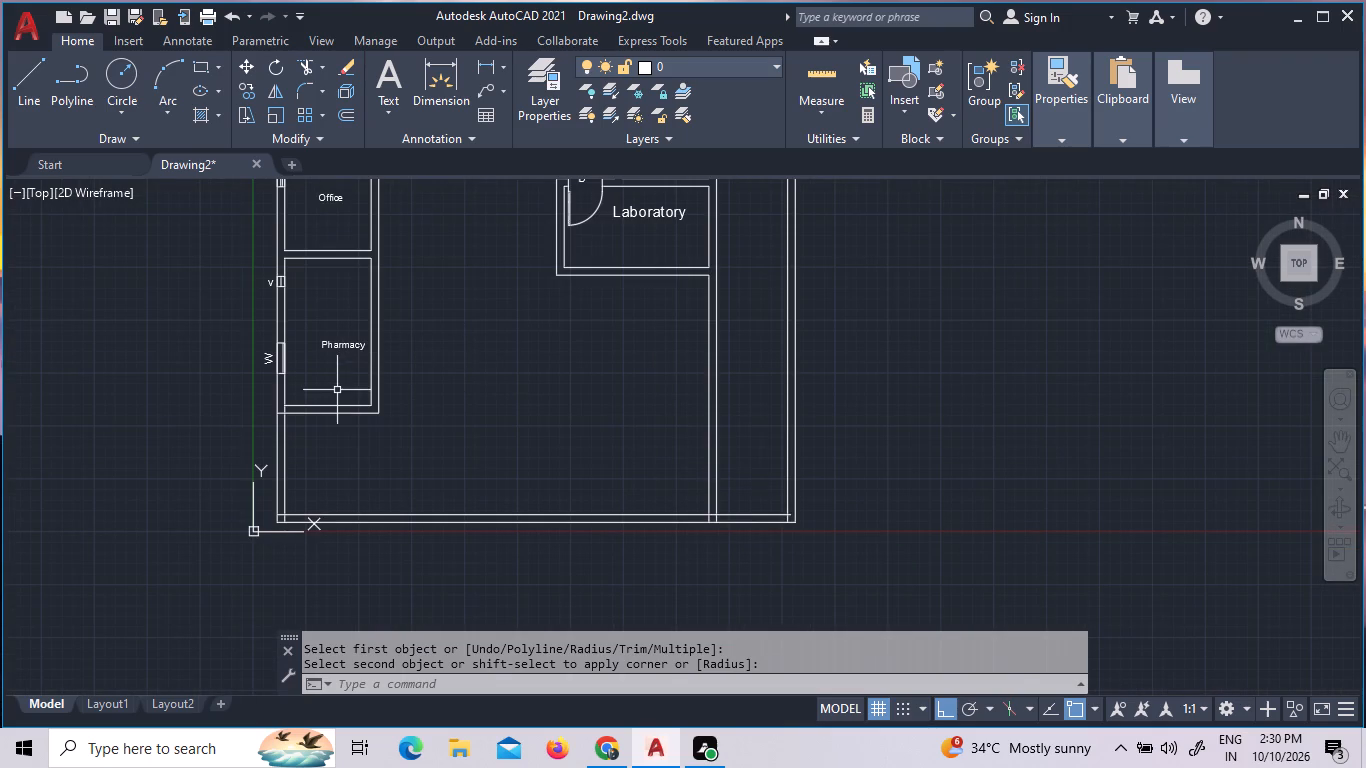
left_click(822, 74)
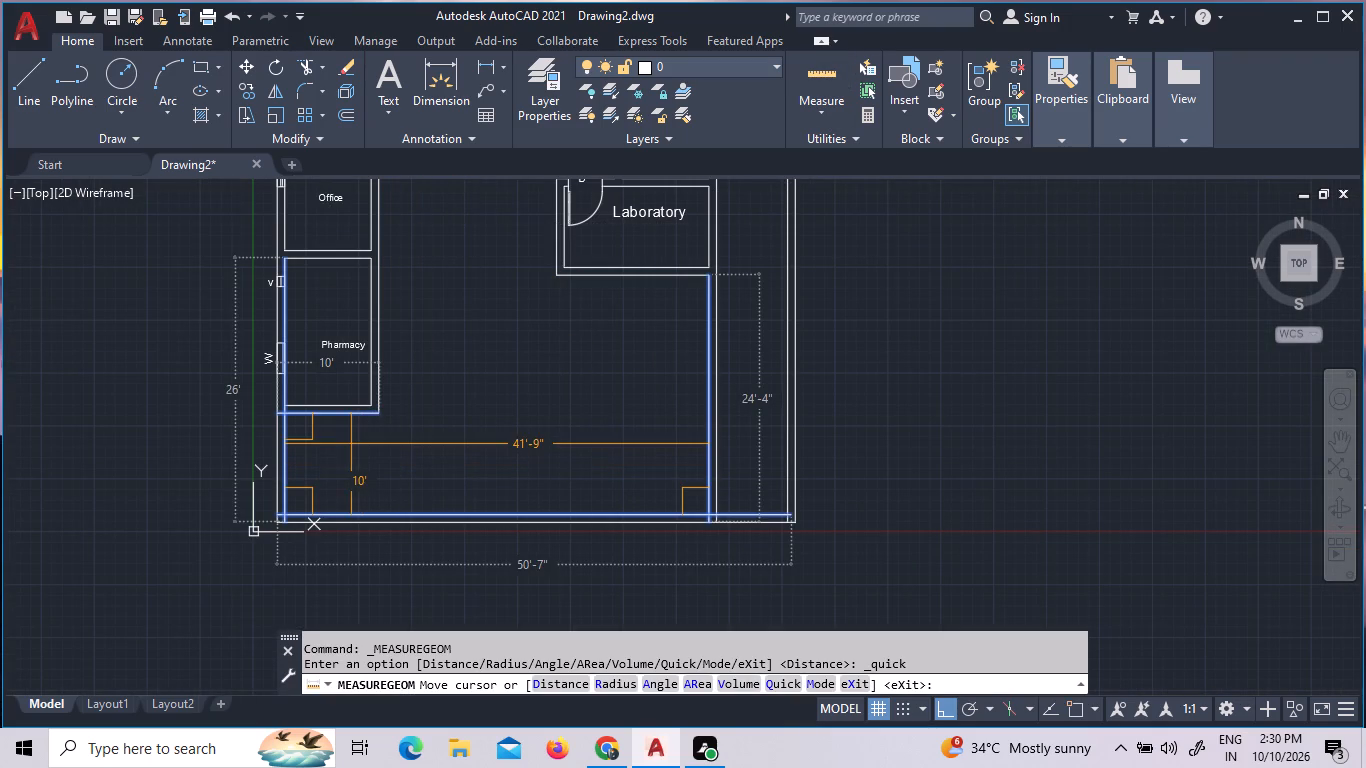
left_click(351, 444)
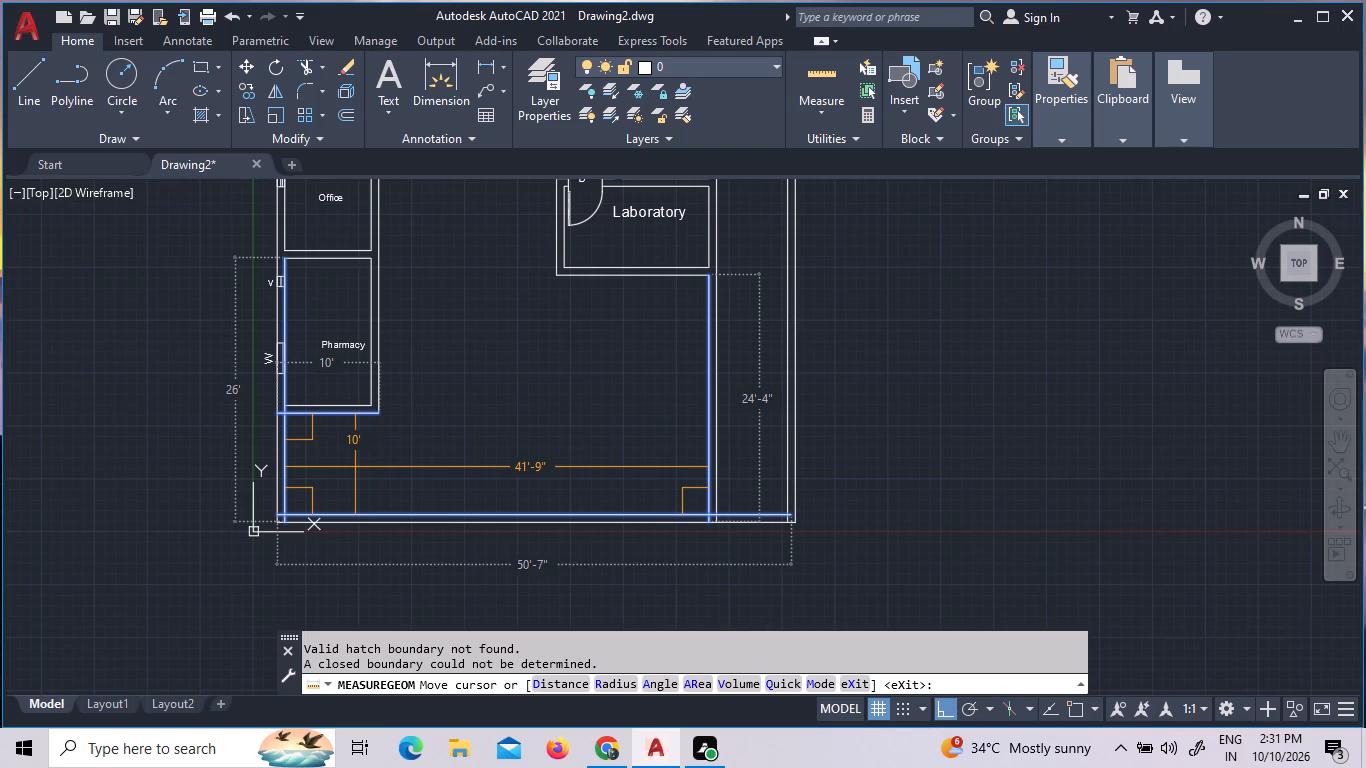
key("Escape")
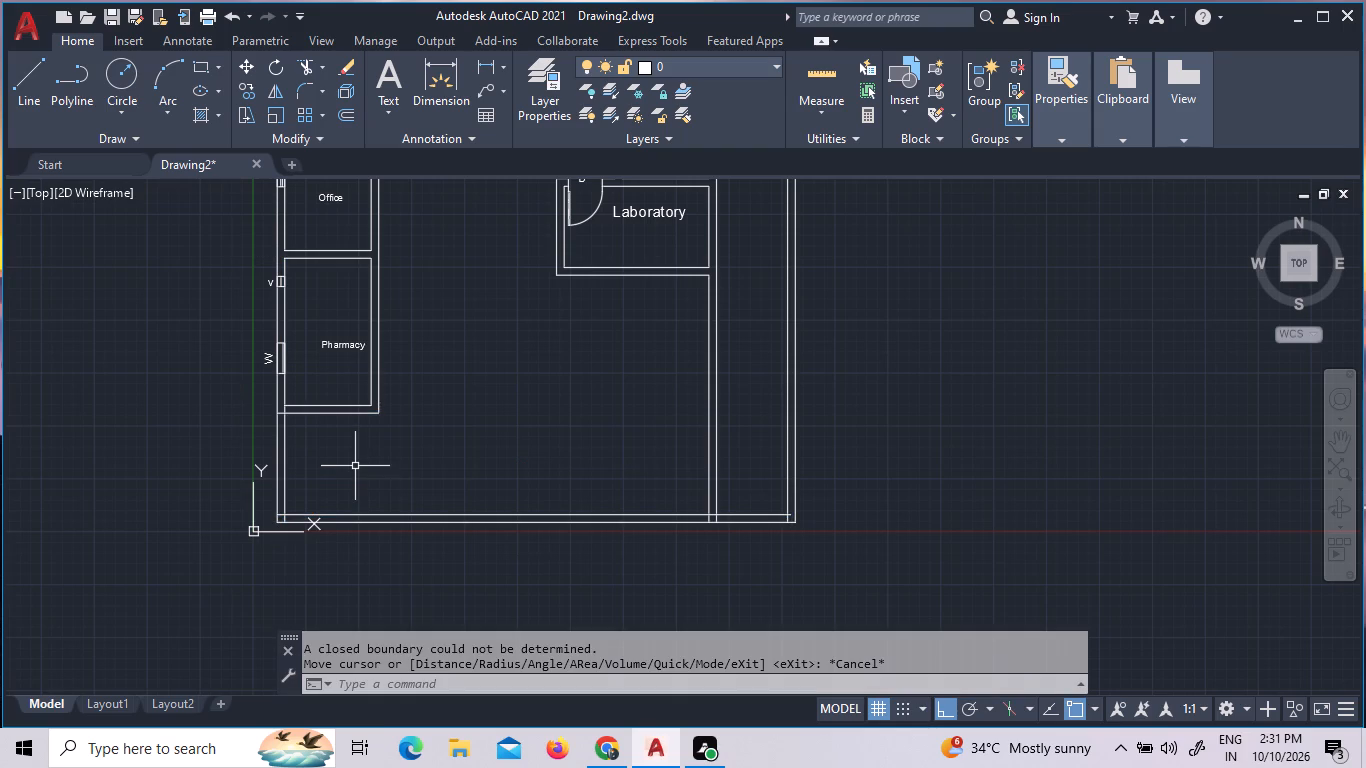
Extend both lines of the pharmacy's south wall east to the outer line of the inner eastern wall.
type("ex")
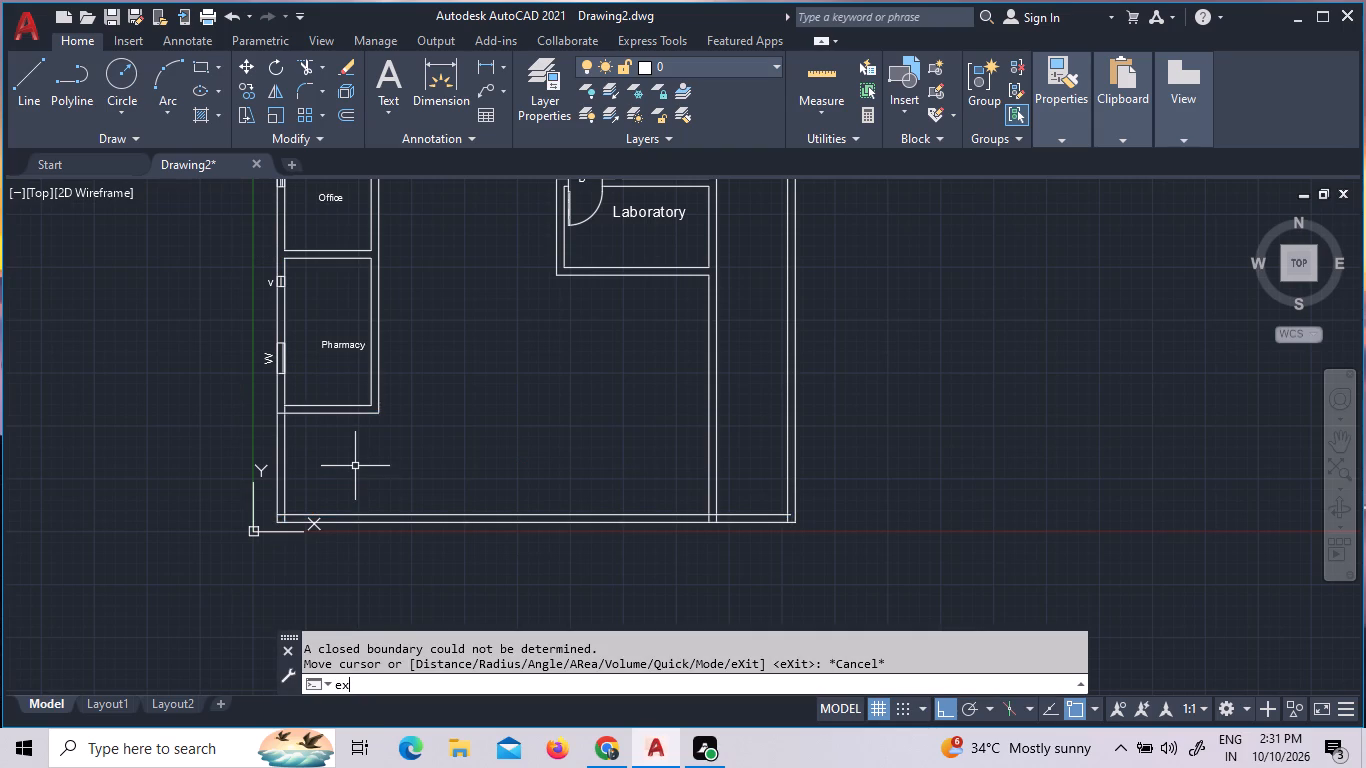
key("space")
key("space")
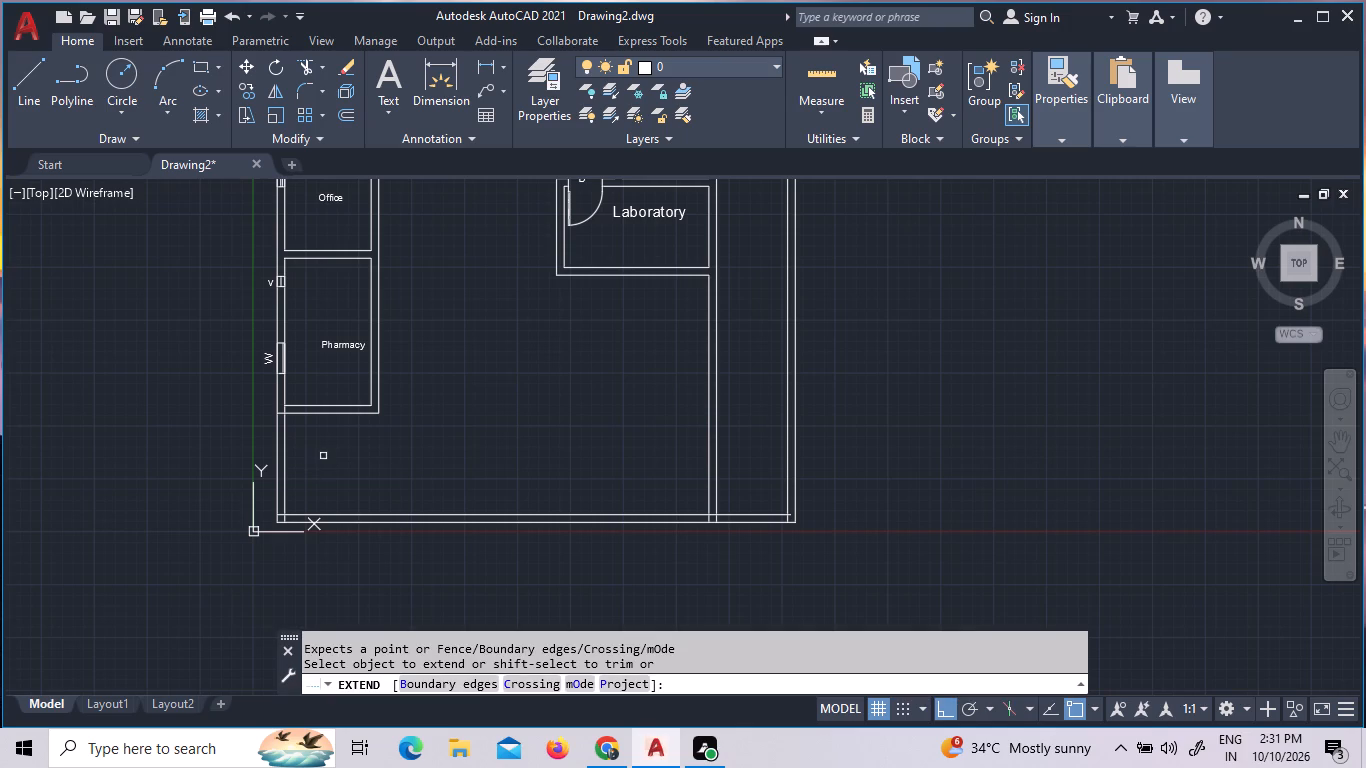
left_click(325, 461)
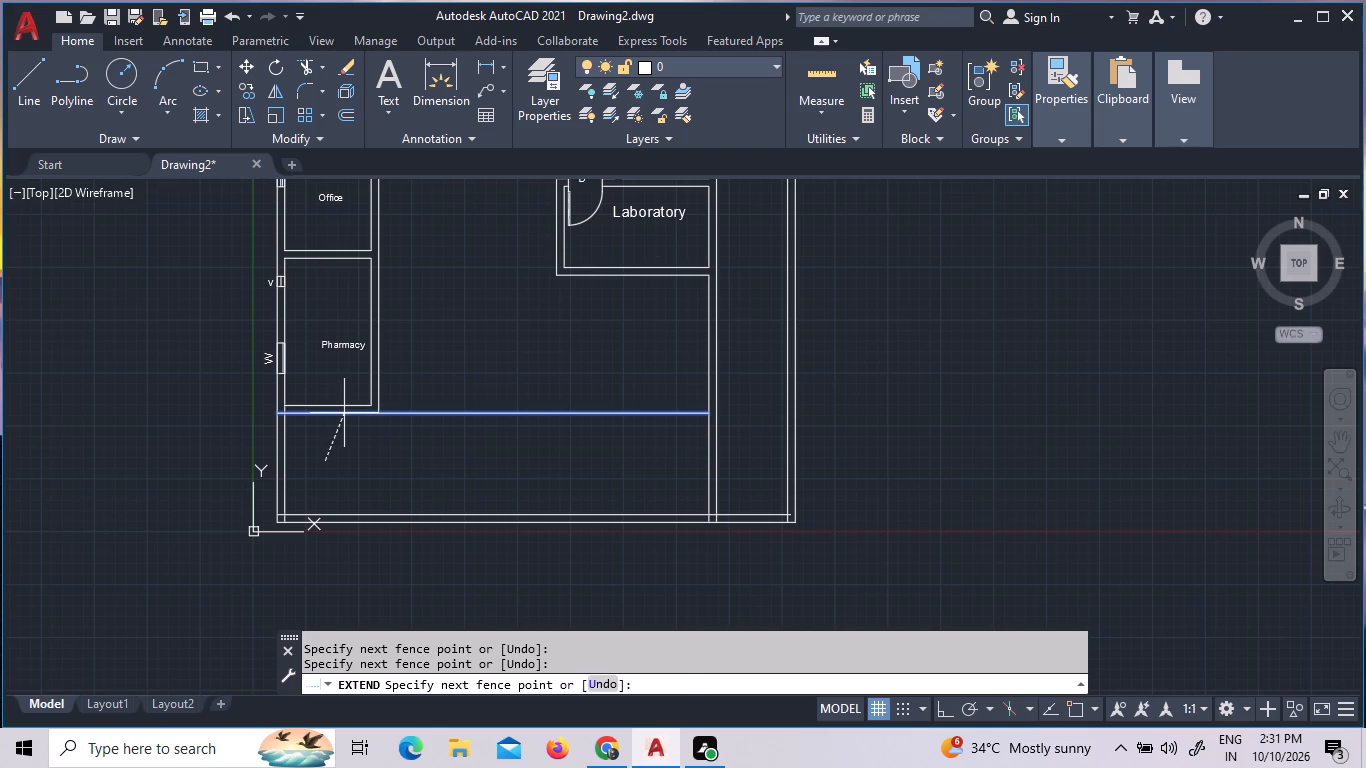
left_click(344, 412)
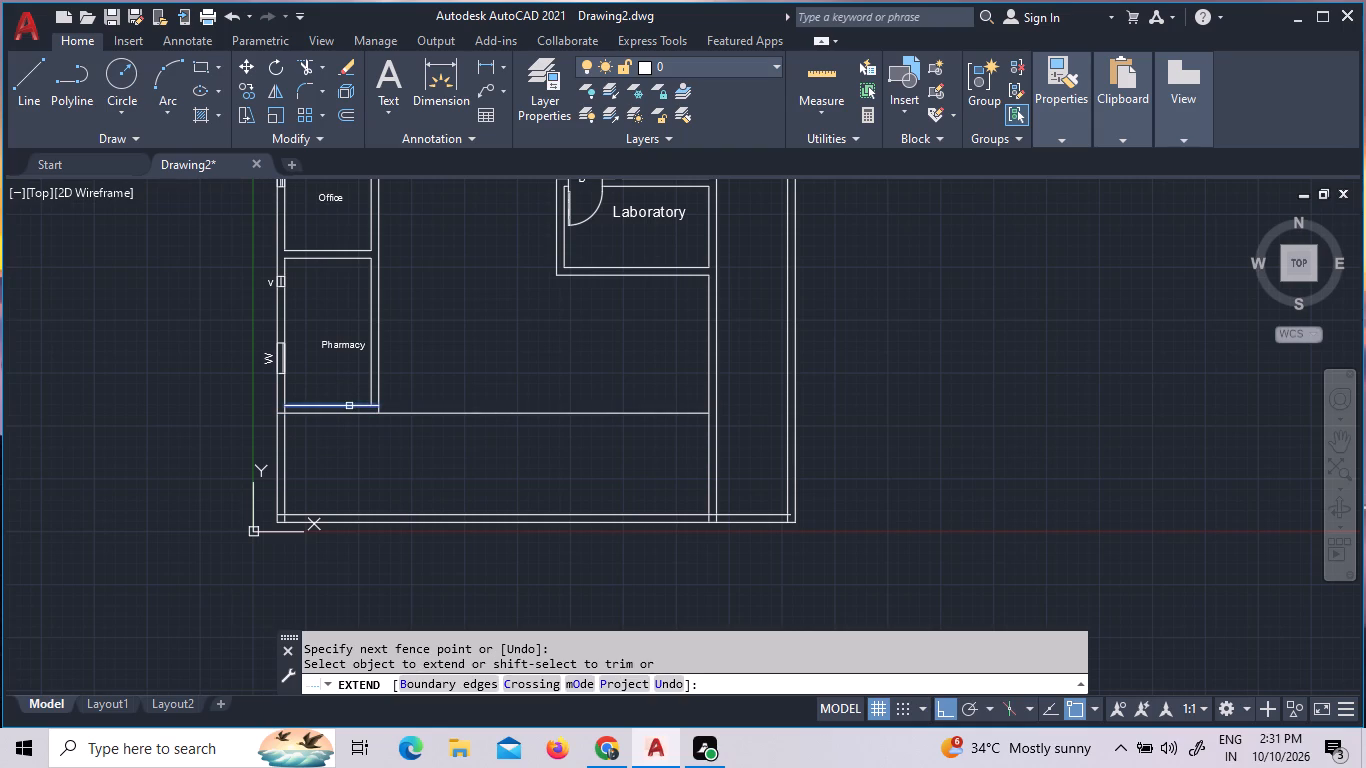
left_click(349, 406)
left_click(369, 404)
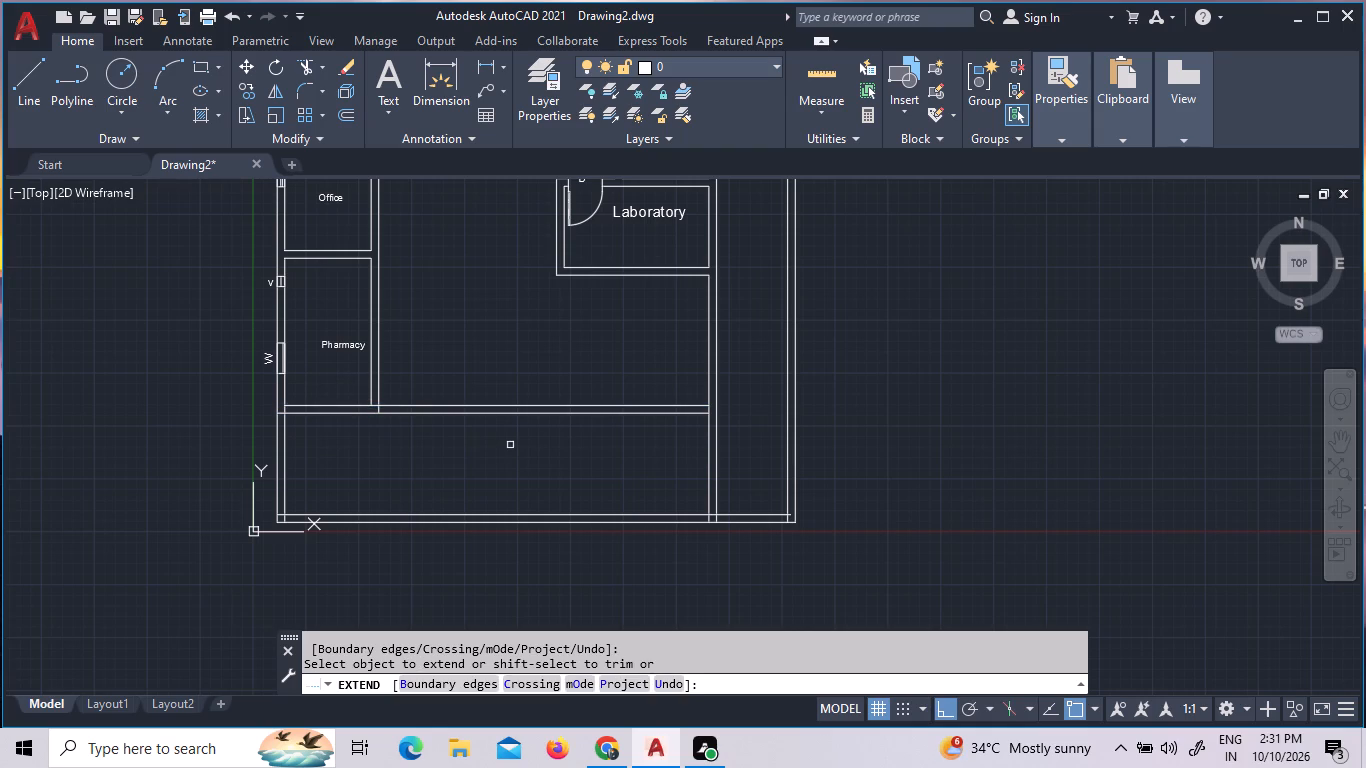
left_click(607, 466)
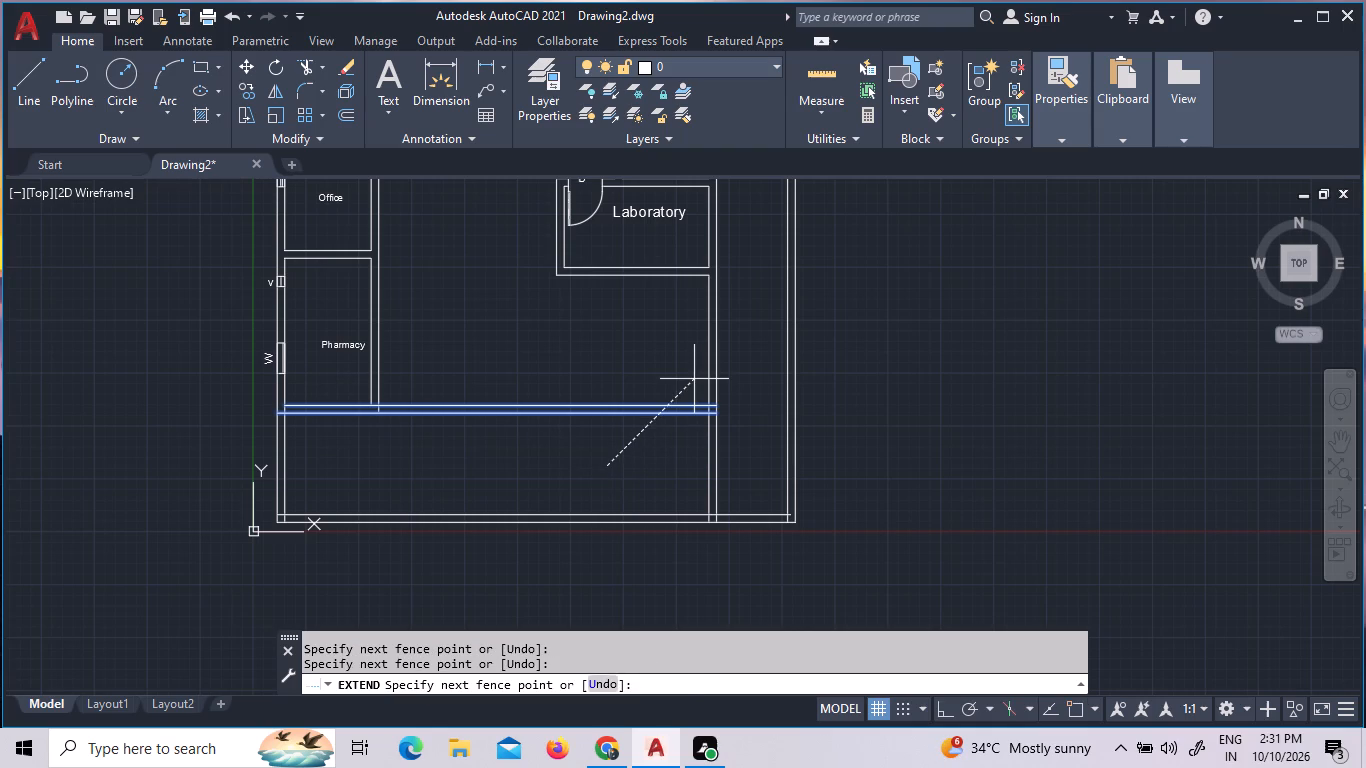
left_click(694, 379)
key("Escape")
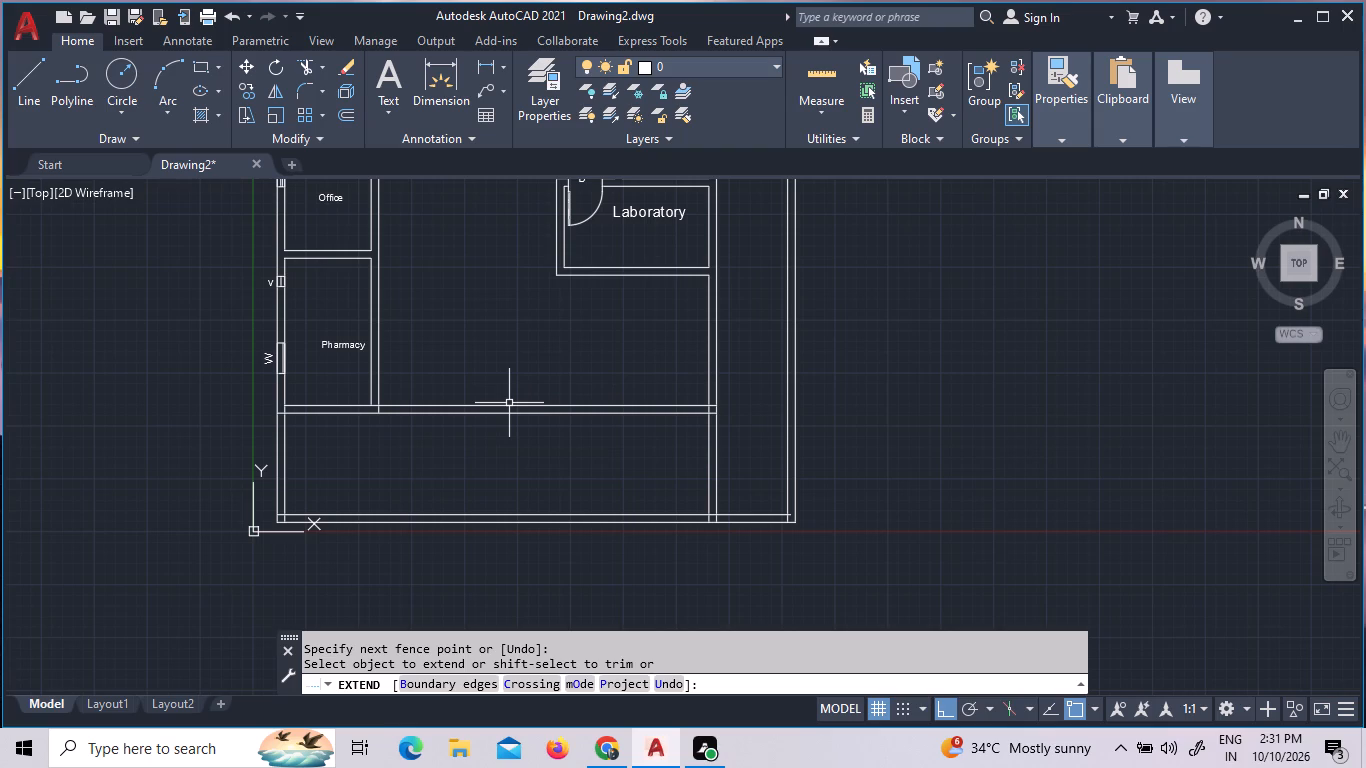
Trim the overlapping segments where the pharmacy's south wall meets the west exterior wall to form an open junction.
key("t")
key("r")
key("space")
key("space")
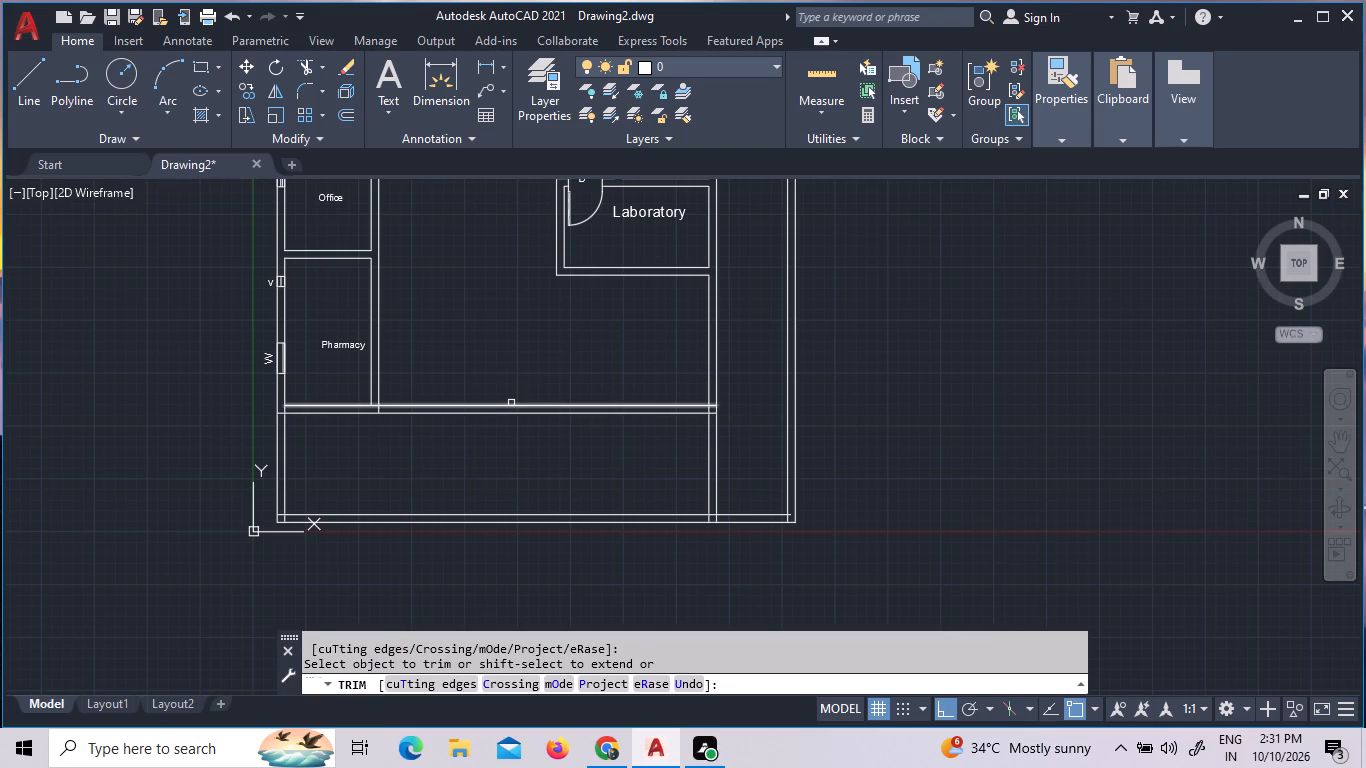
scroll(282, 418, "up", 2)
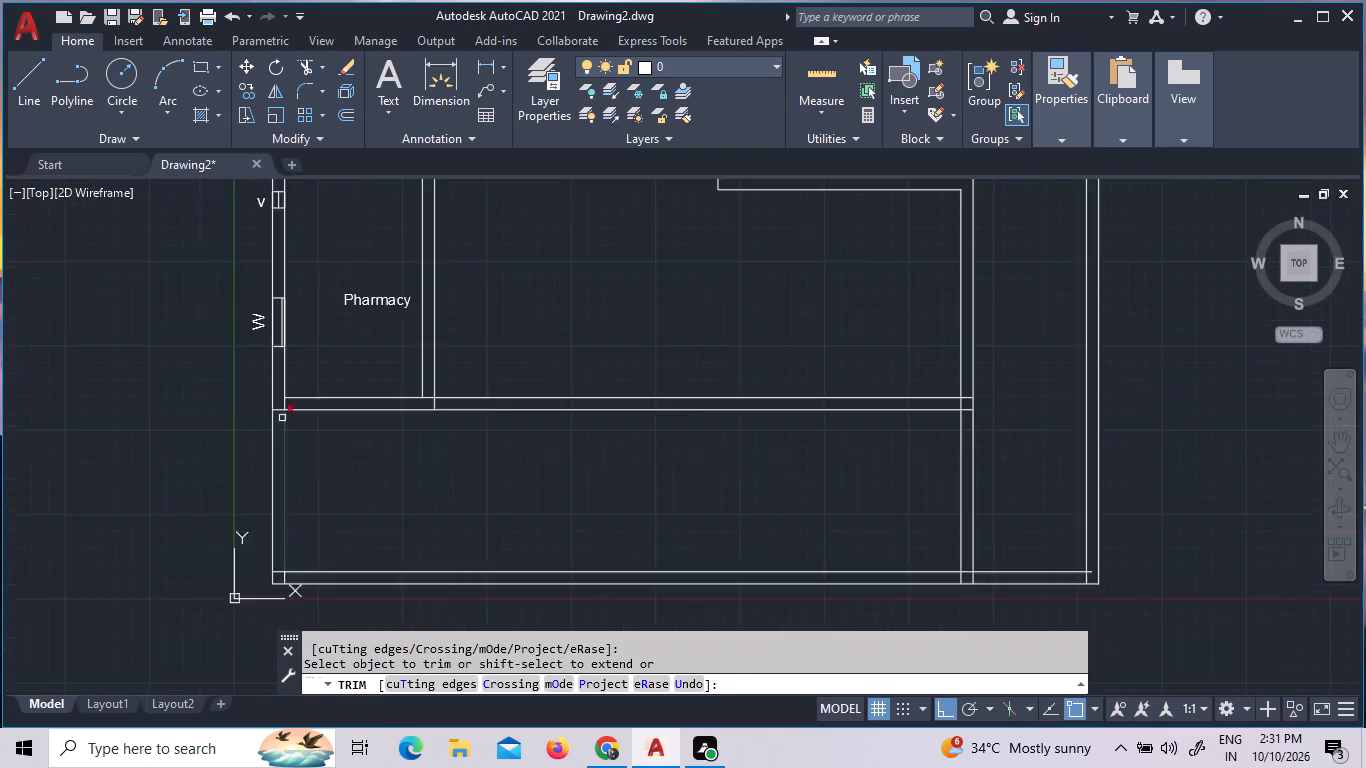
scroll(282, 418, "up", 2)
left_click(269, 379)
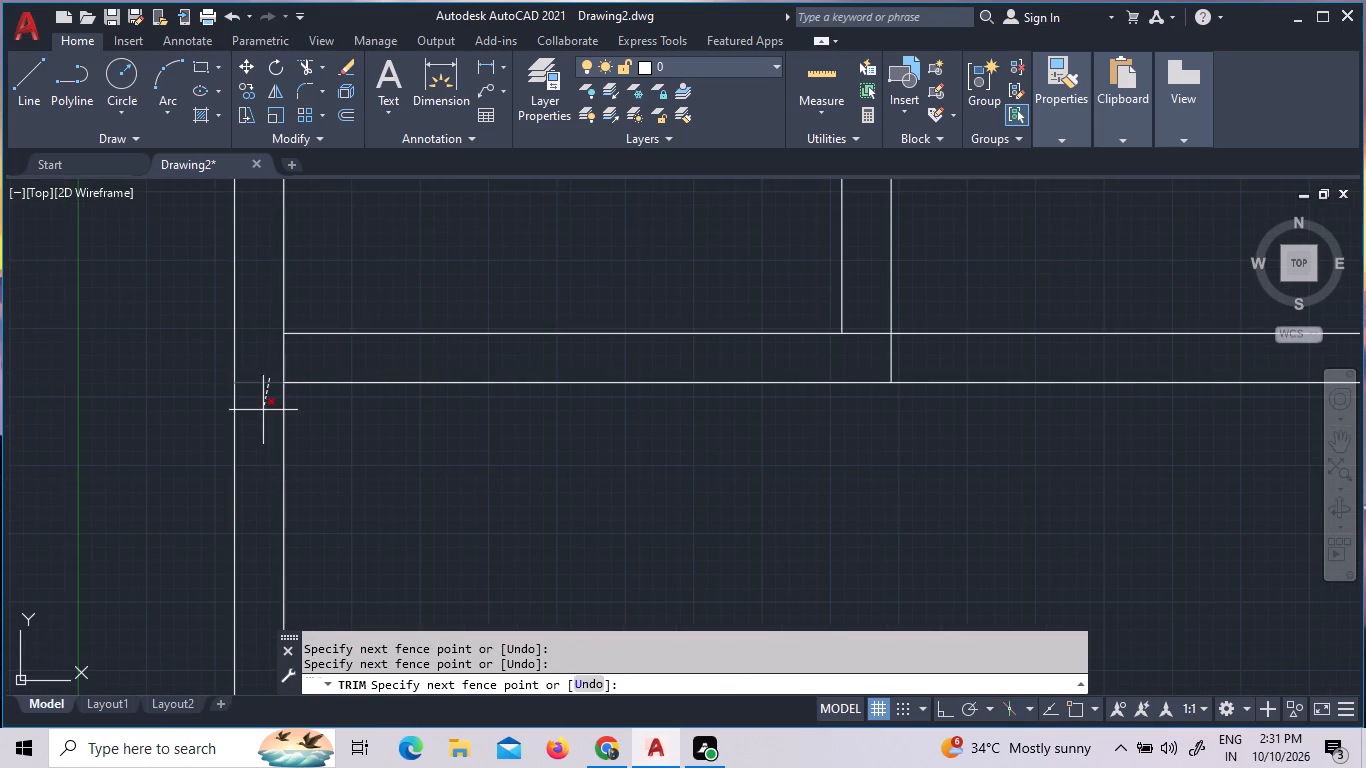
left_click(263, 410)
left_click(293, 364)
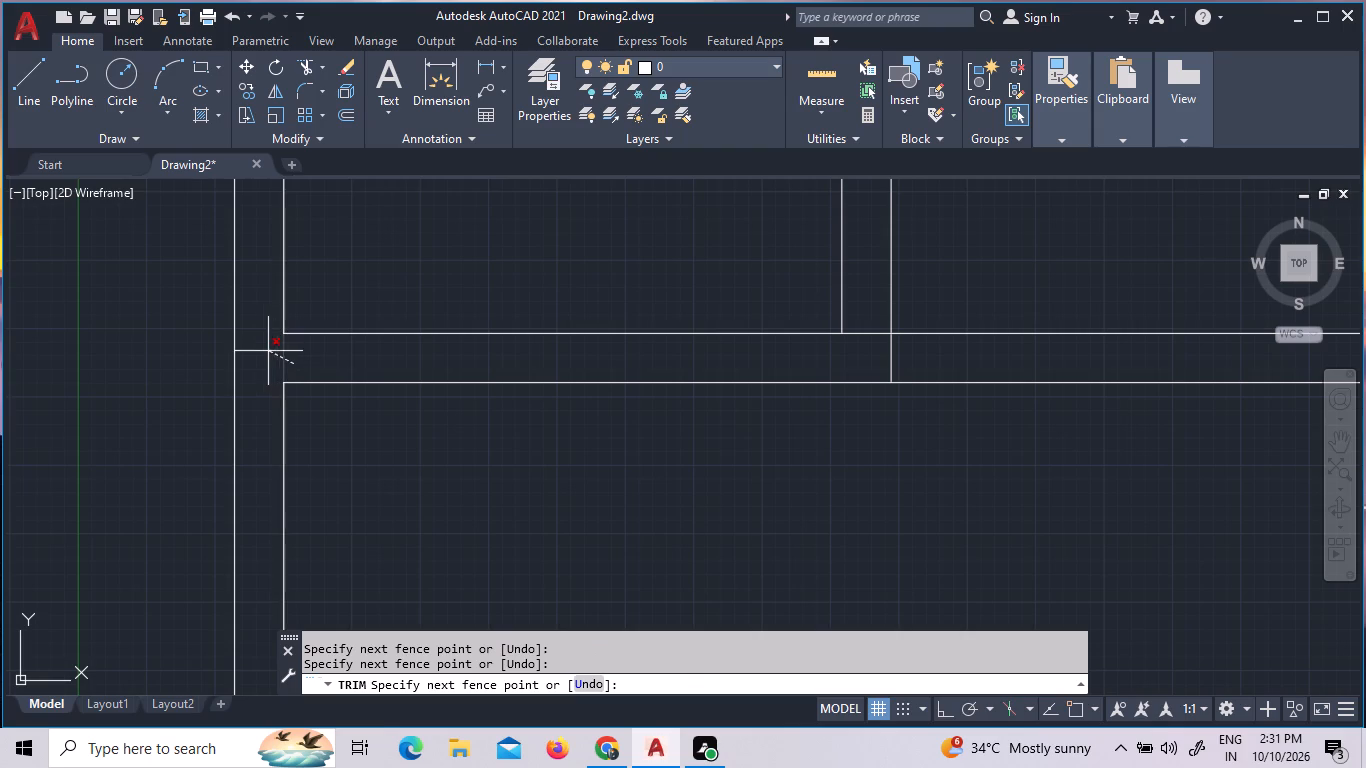
left_click(268, 351)
Trim the overlapping segments where the extended double wall meets the inner eastern wall to form an open junction.
scroll(897, 556, "down", 5)
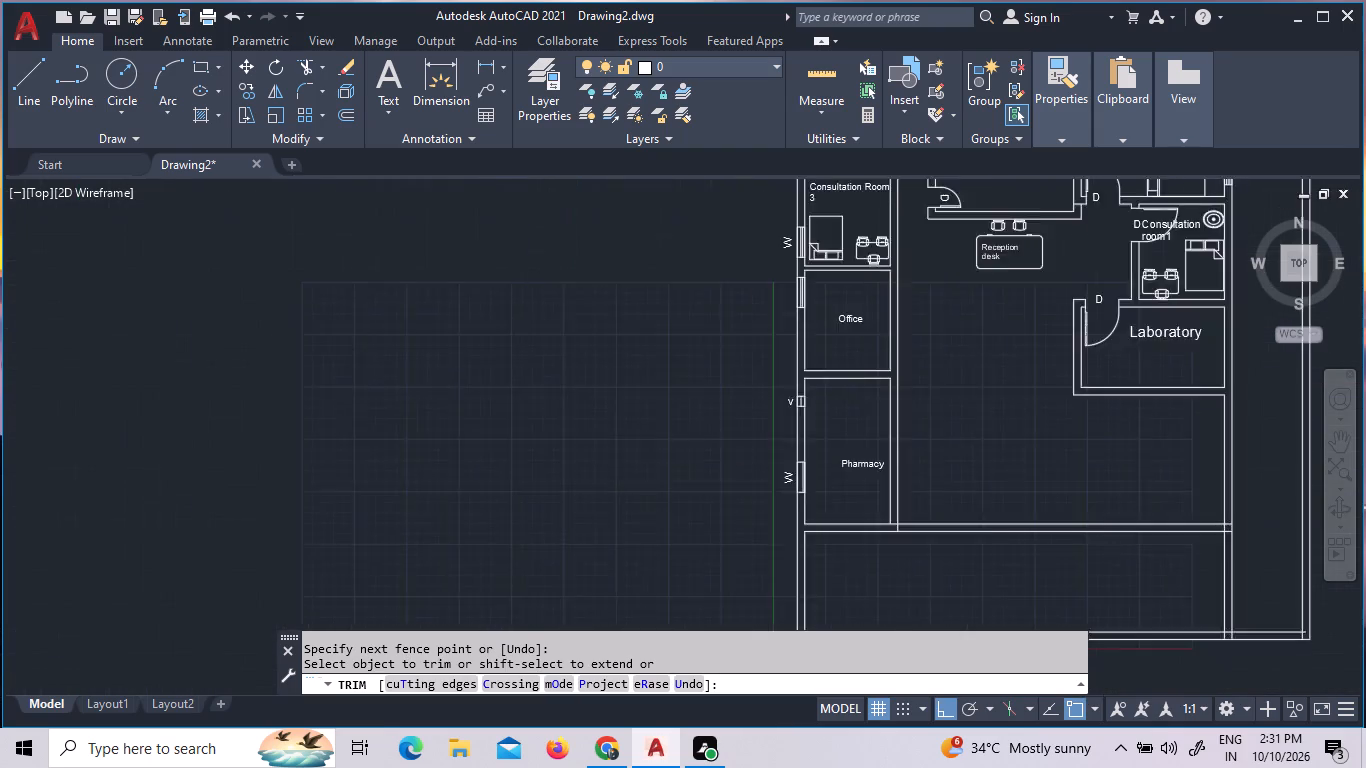
scroll(1144, 588, "up", 2)
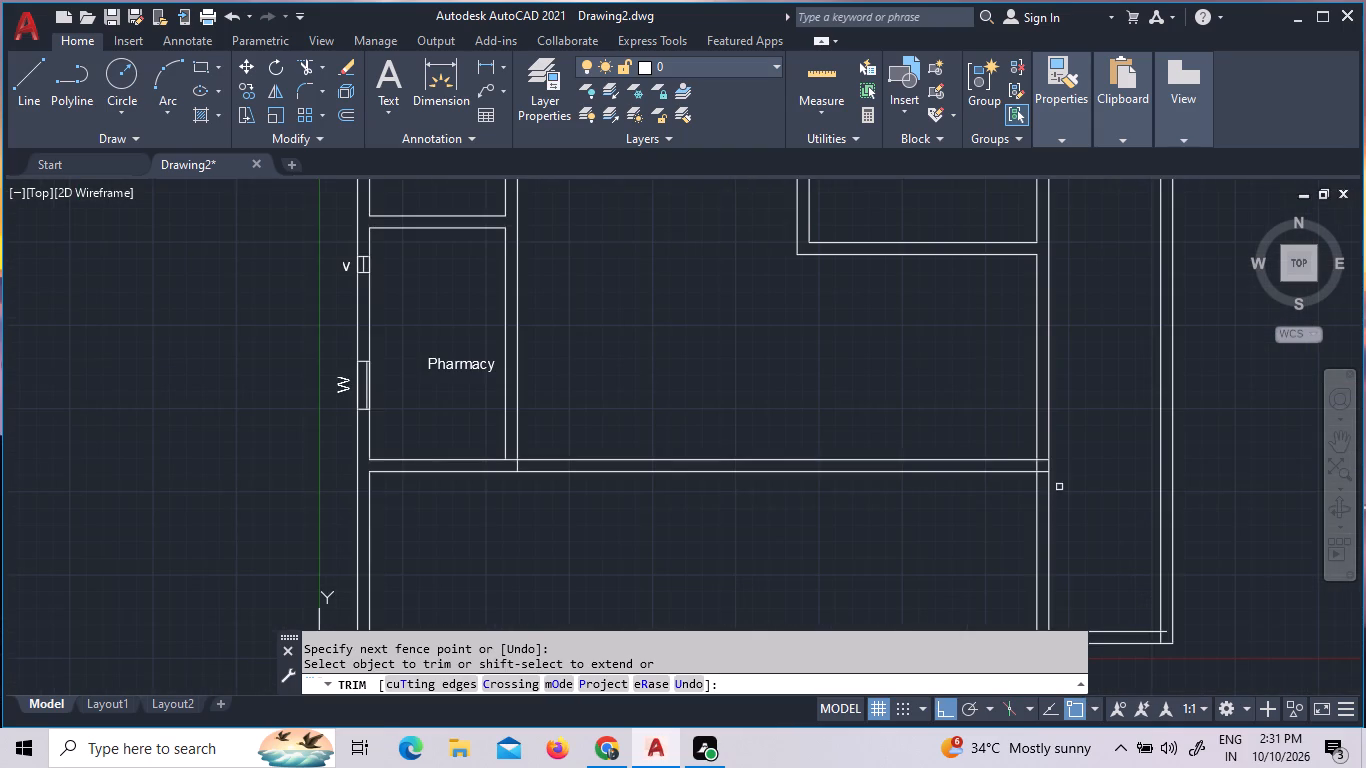
scroll(1063, 483, "up", 3)
left_click(966, 468)
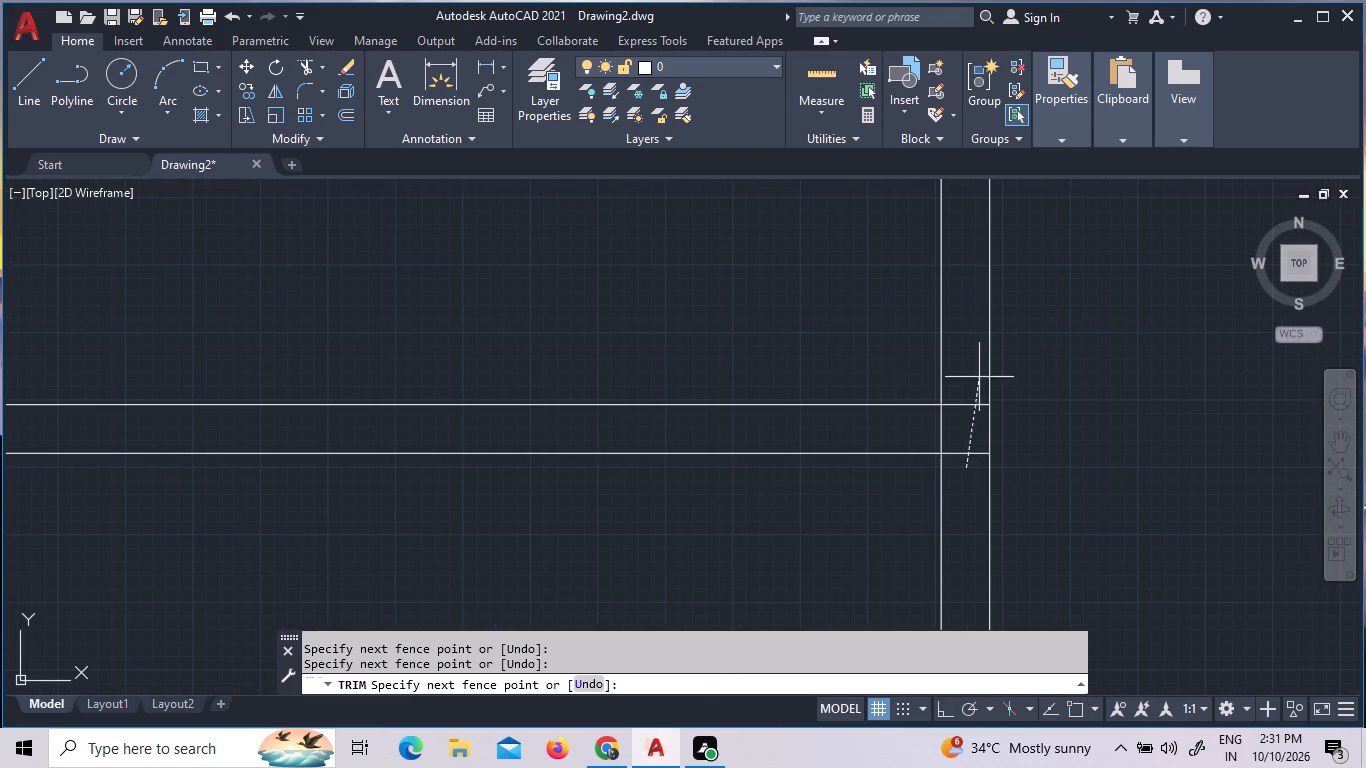
left_click(951, 328)
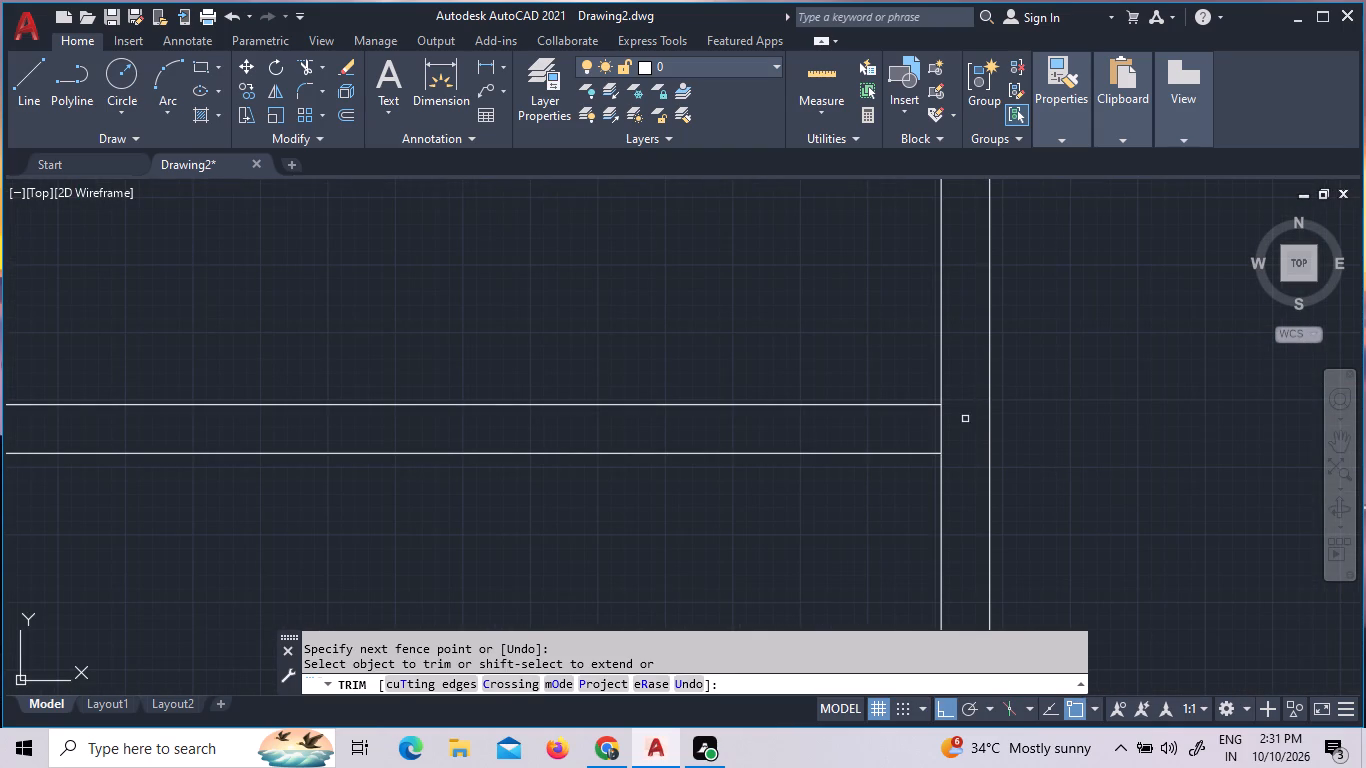
left_click(965, 419)
left_click(873, 435)
Trim the extended wall's upper line between the two lines of the pharmacy's east wall.
scroll(871, 458, "down", 4)
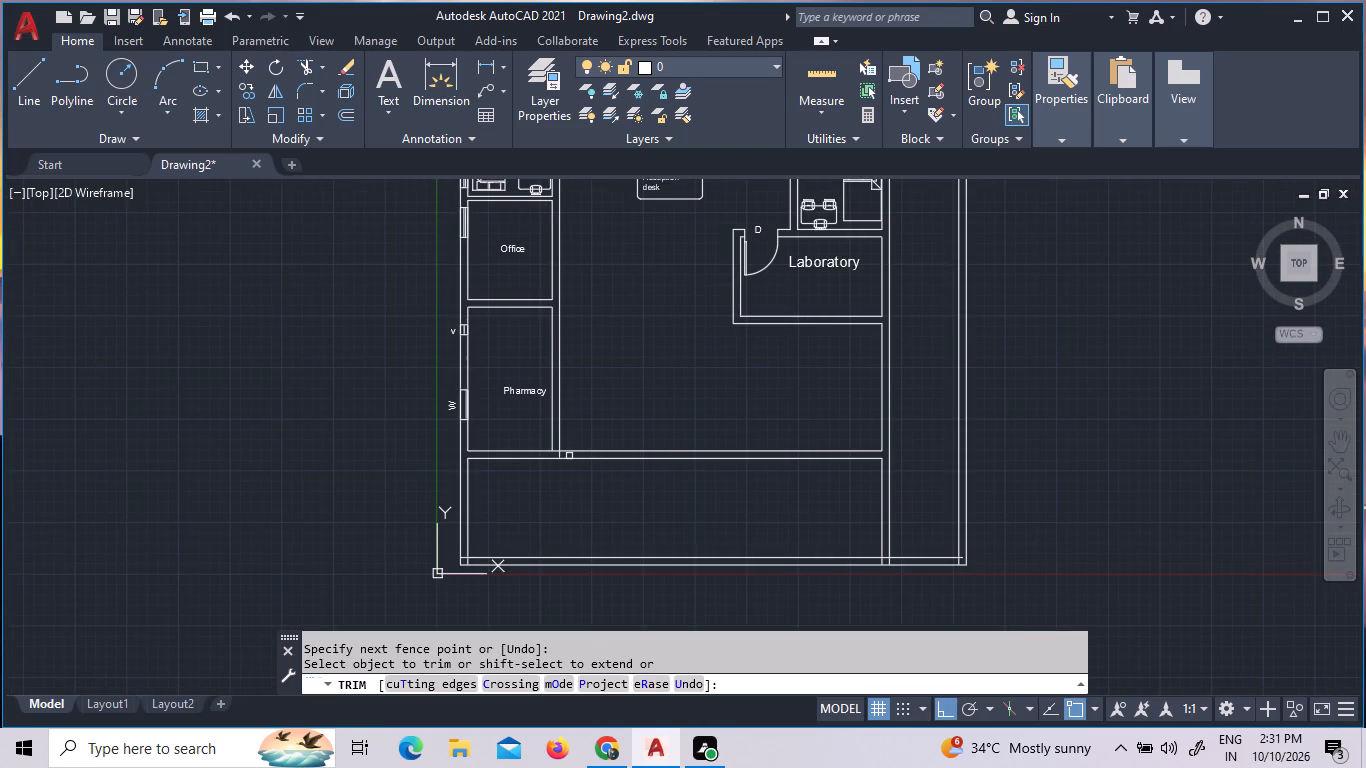
scroll(569, 456, "up", 2)
left_click(533, 450)
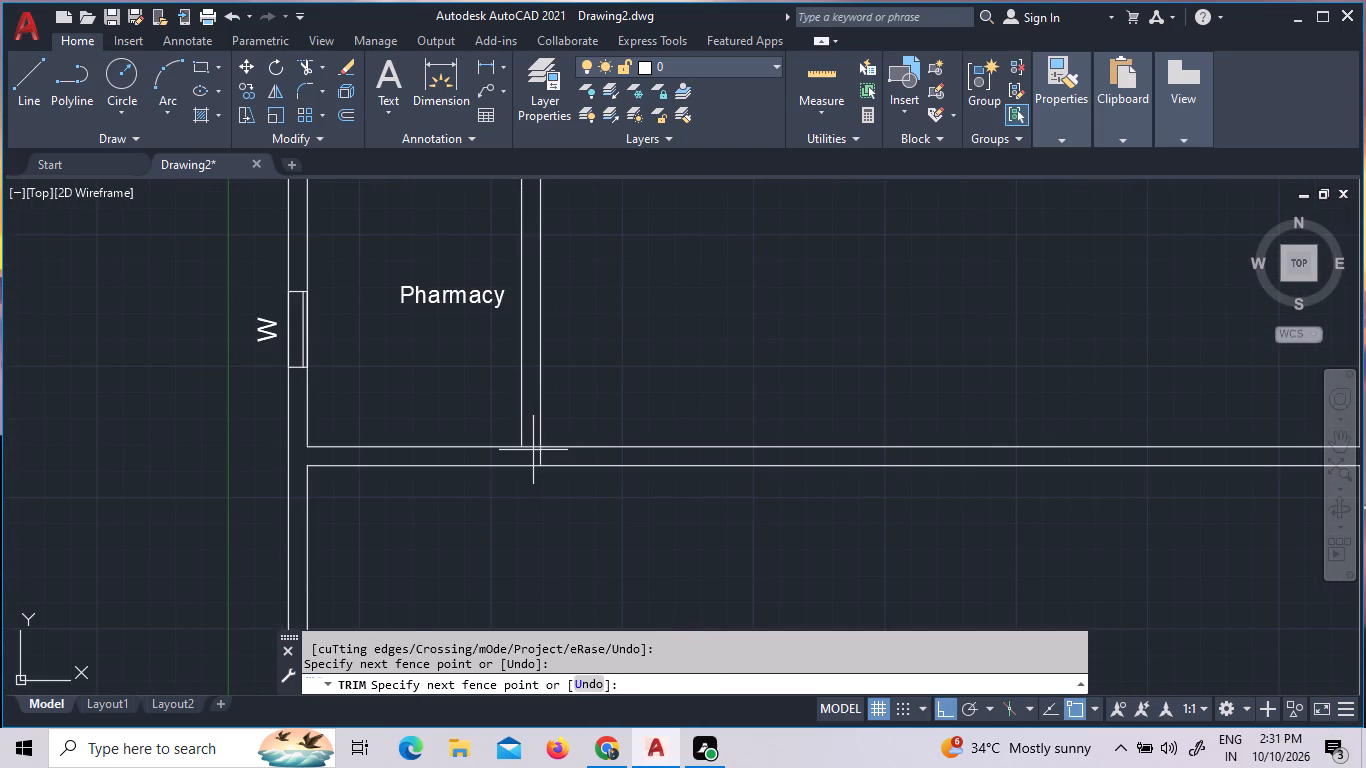
left_click(534, 432)
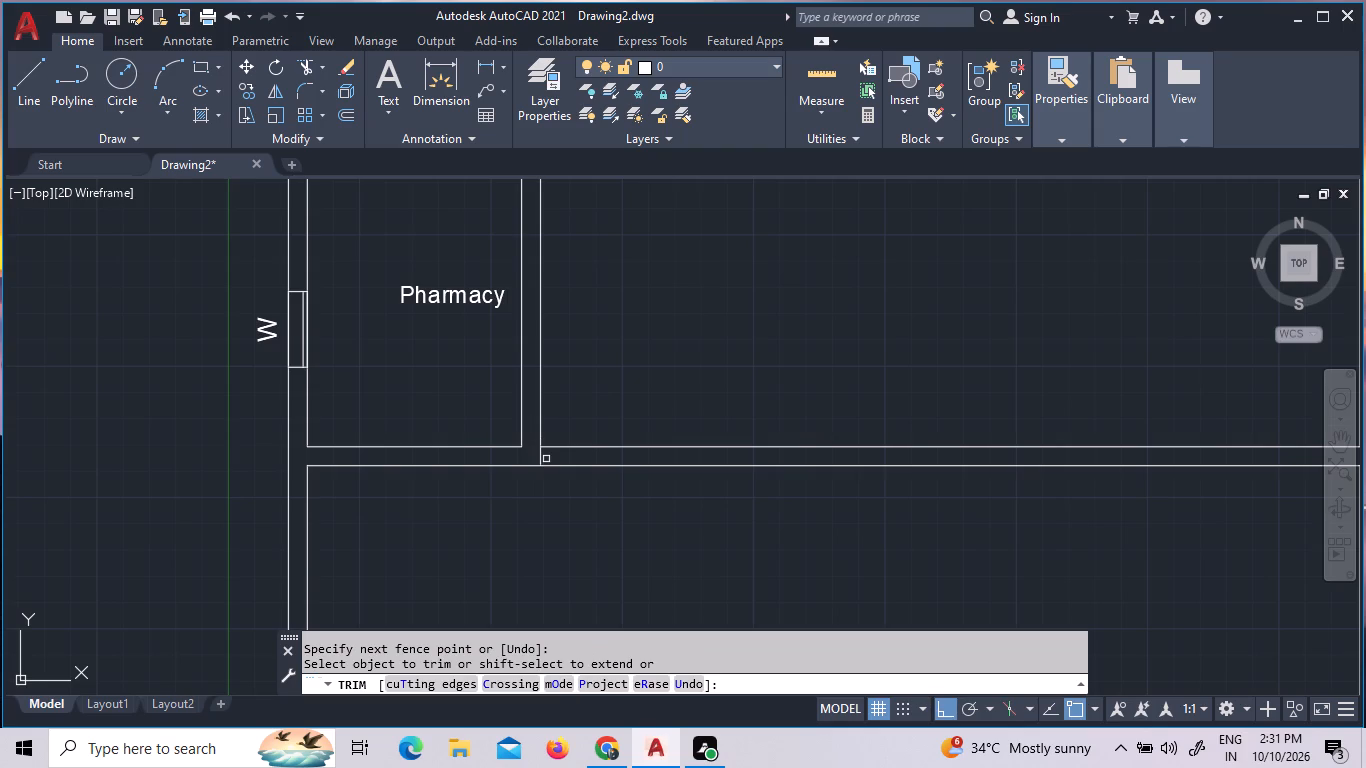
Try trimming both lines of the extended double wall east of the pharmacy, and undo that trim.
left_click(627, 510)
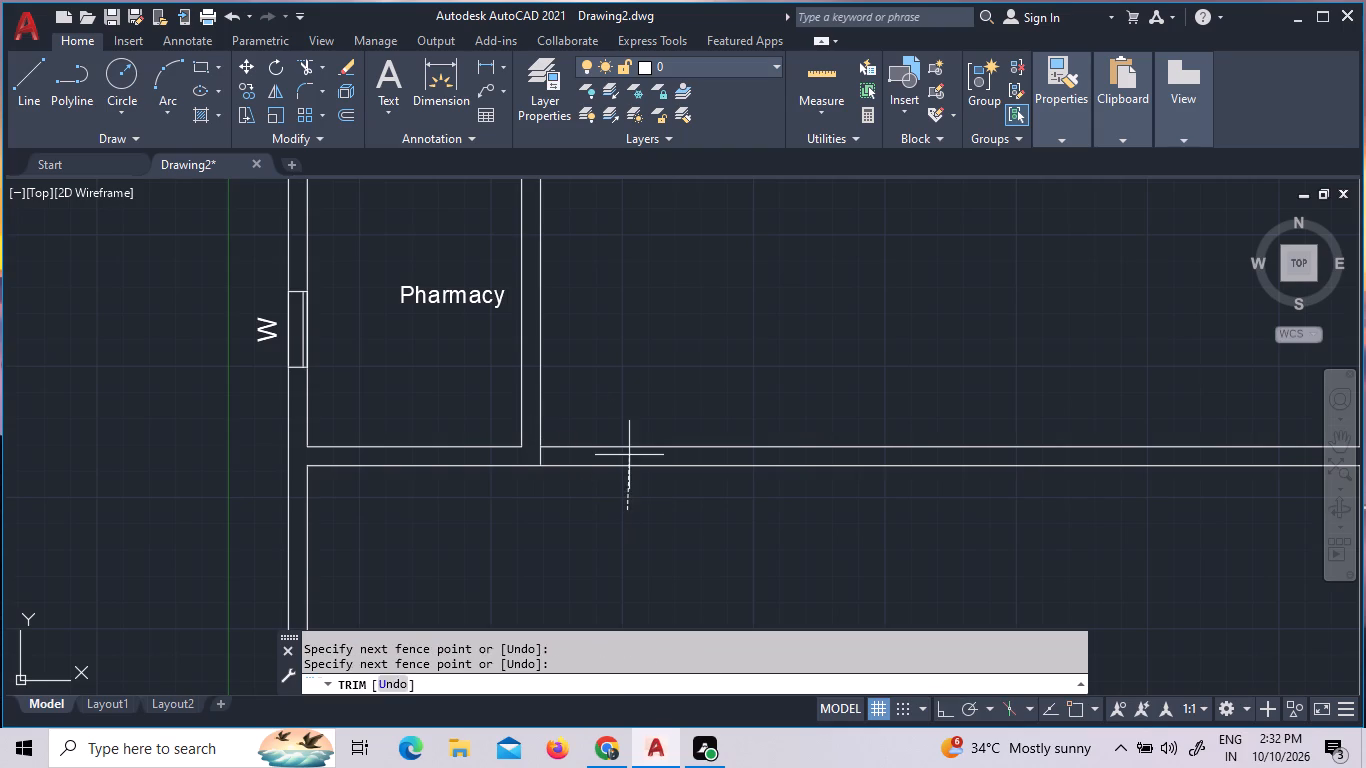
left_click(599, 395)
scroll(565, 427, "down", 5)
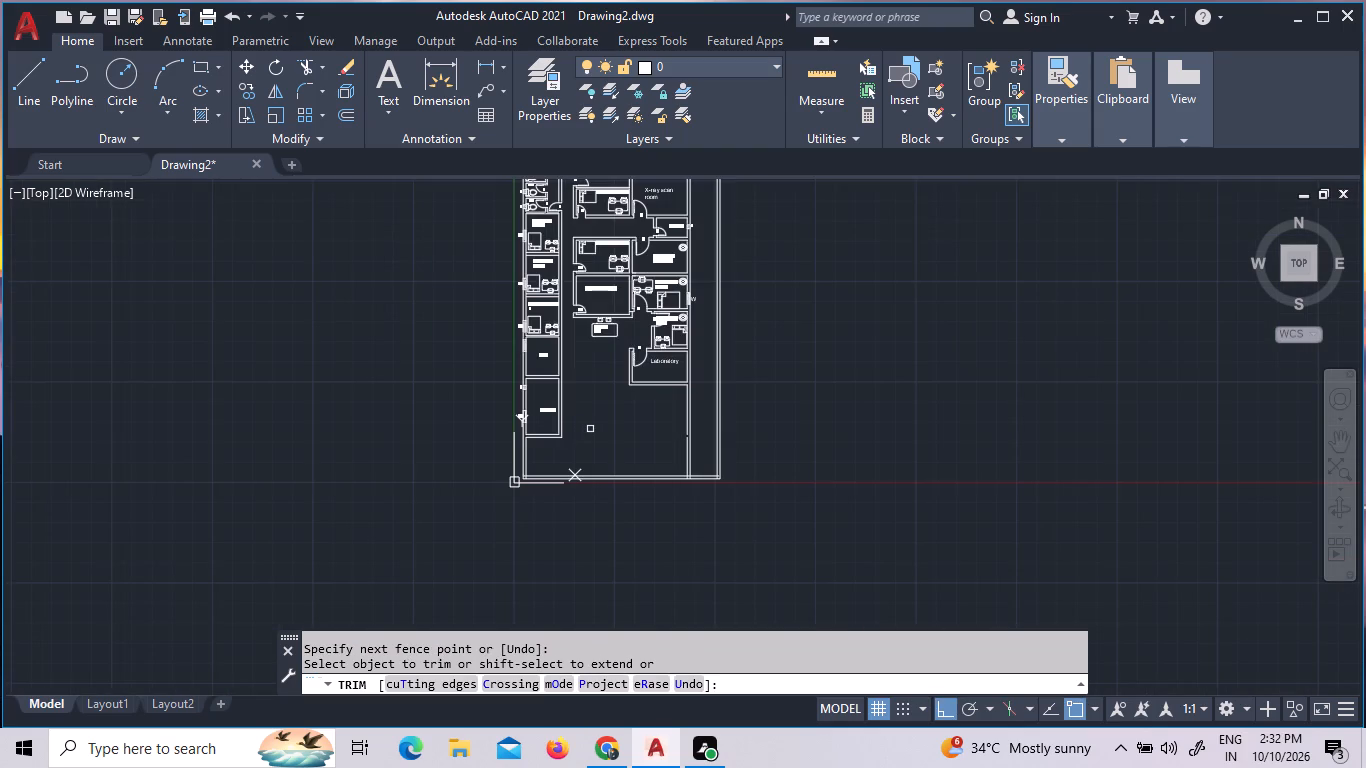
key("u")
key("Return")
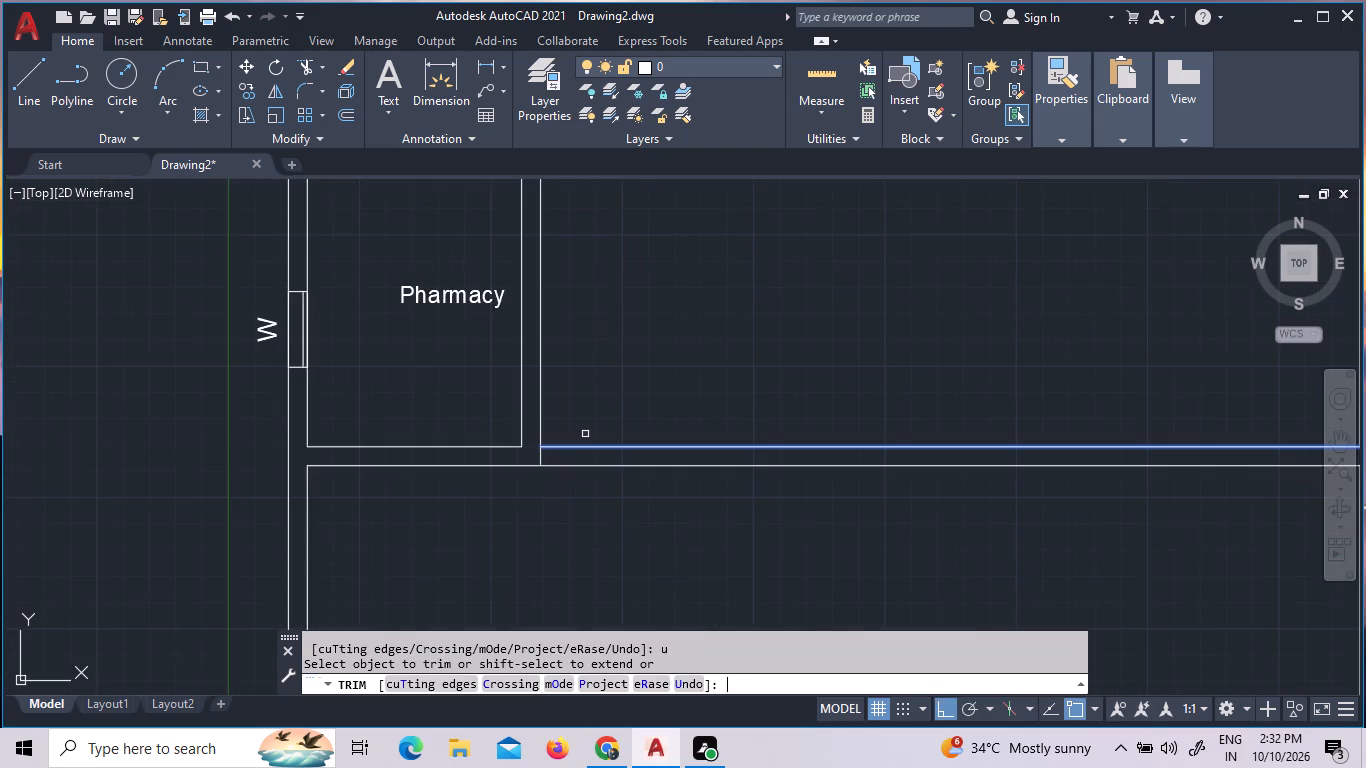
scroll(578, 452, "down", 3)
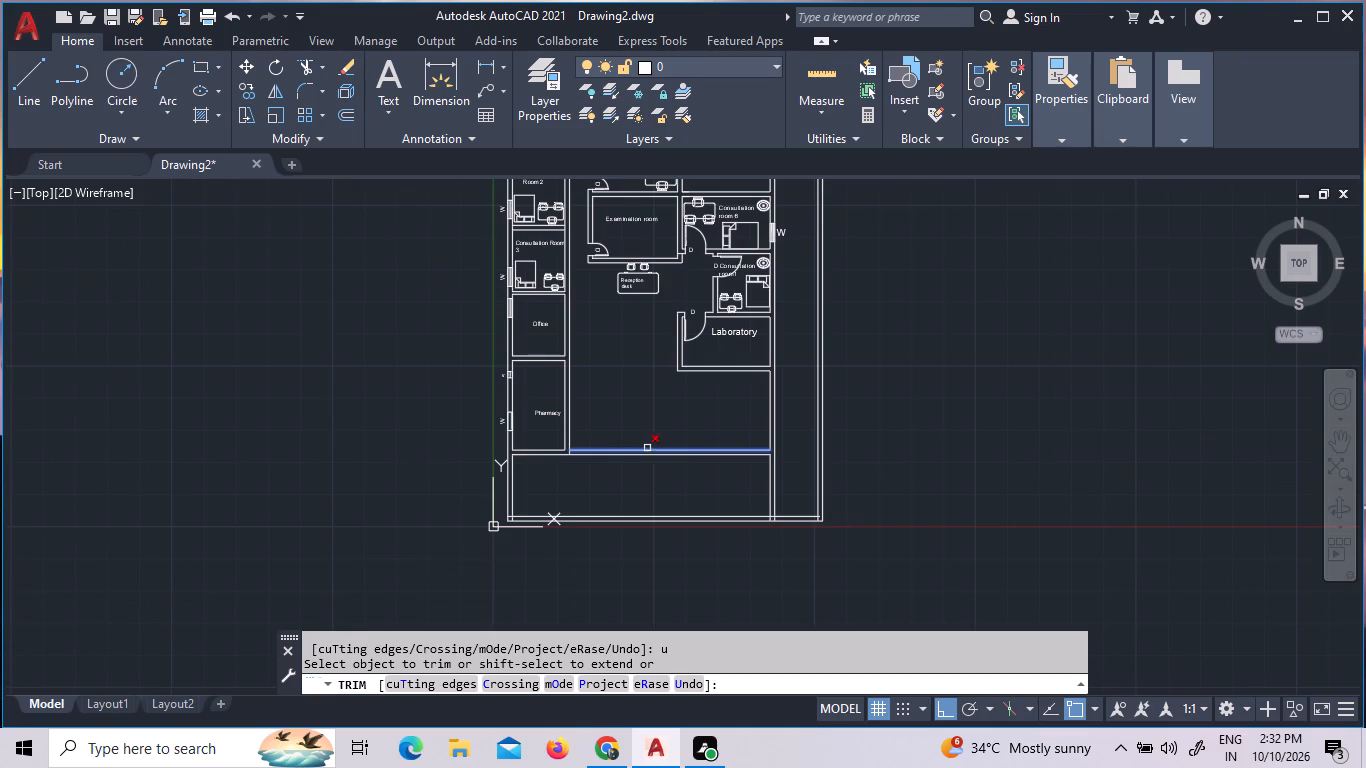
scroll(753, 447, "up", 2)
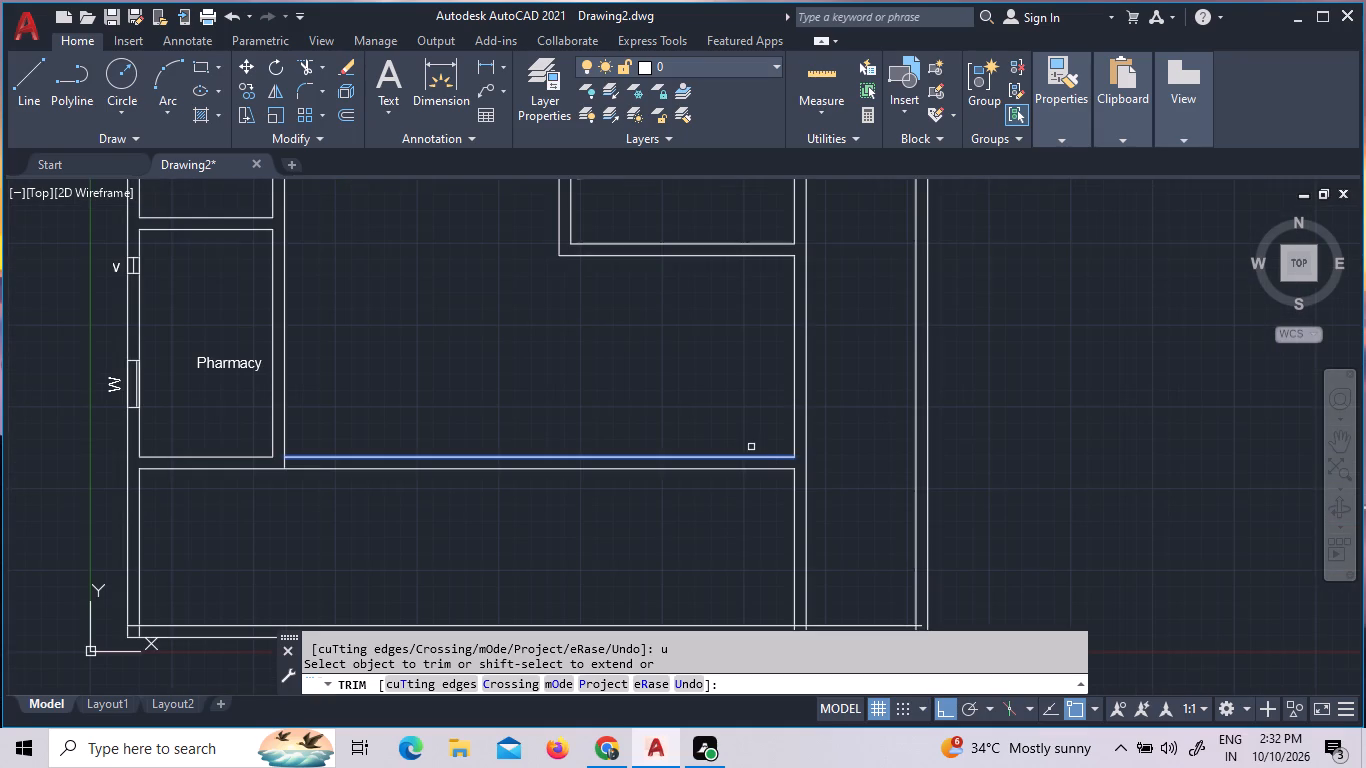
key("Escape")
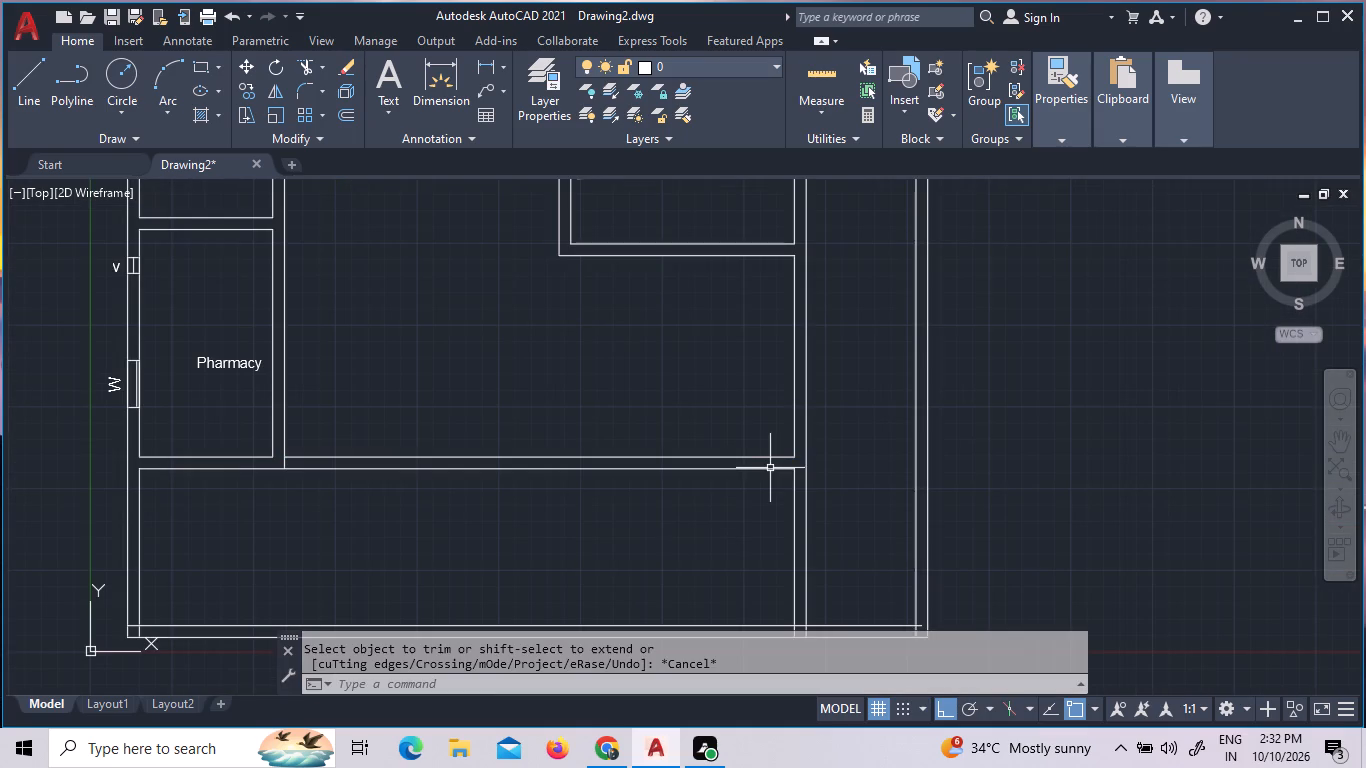
Extend both lines of the partition wall east to the outer line of the inner eastern wall.
type("ex")
key("space")
key("space")
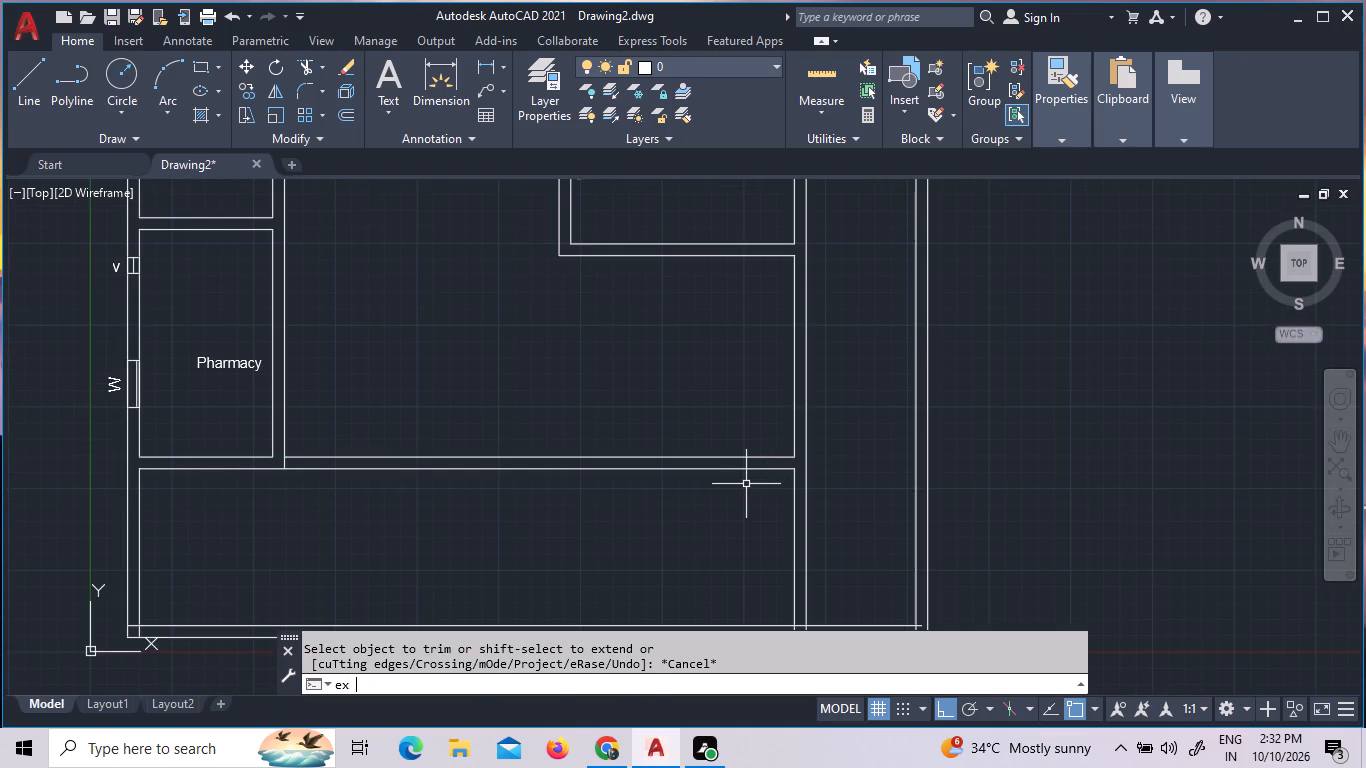
left_click(771, 486)
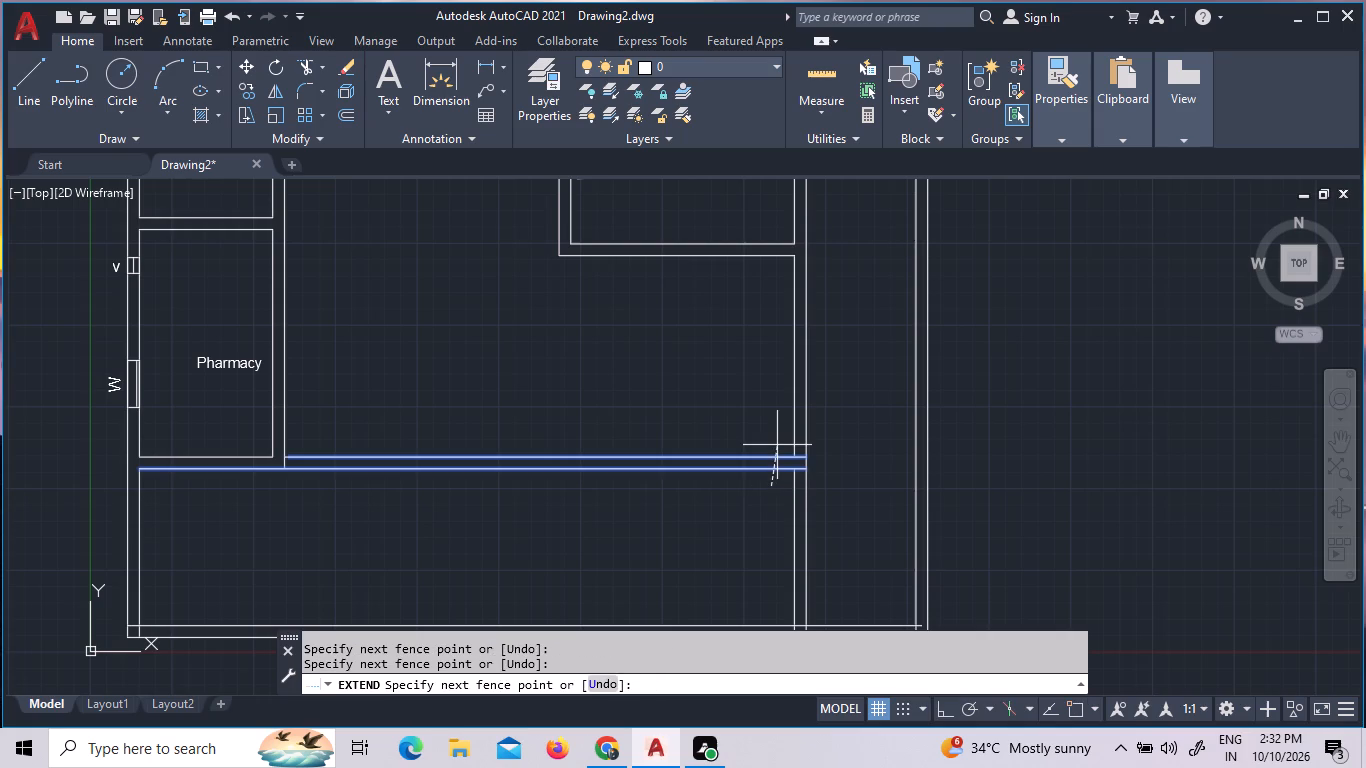
left_click(777, 445)
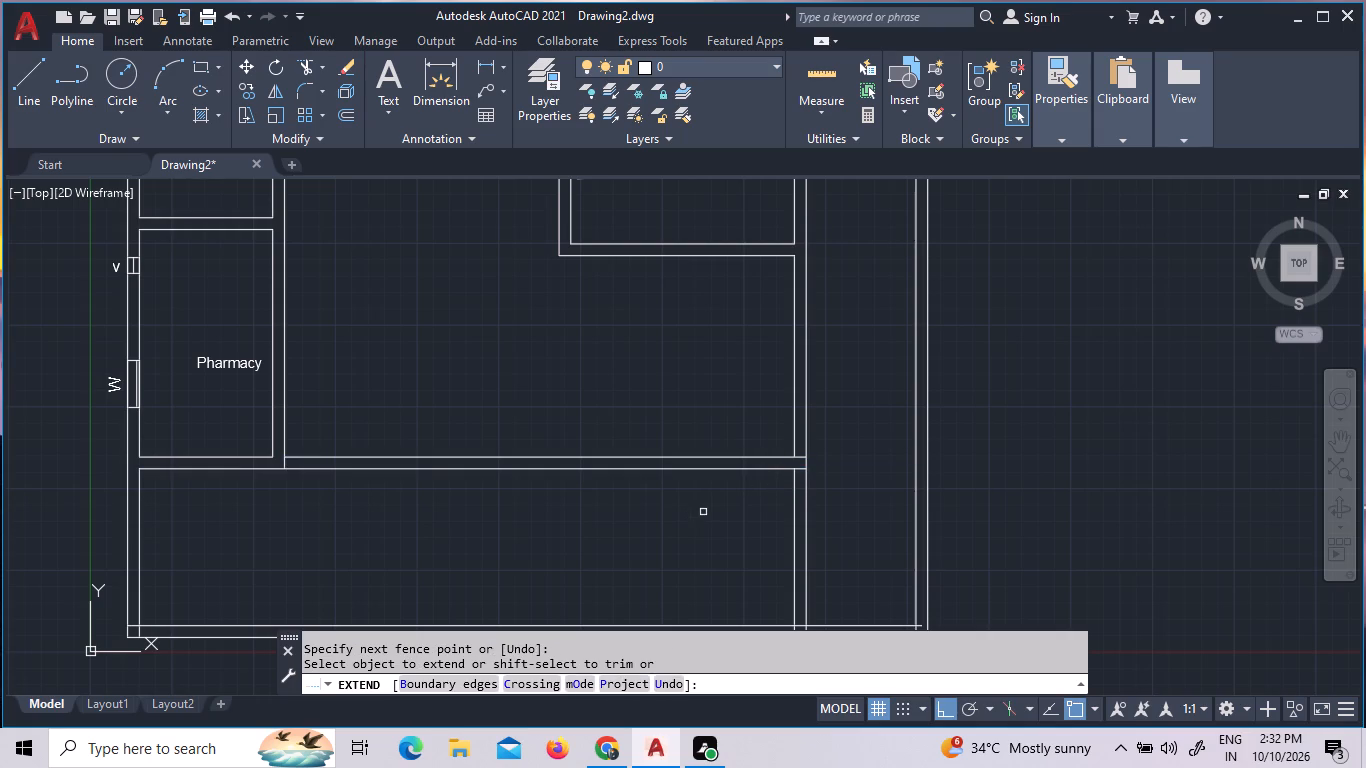
key("Escape")
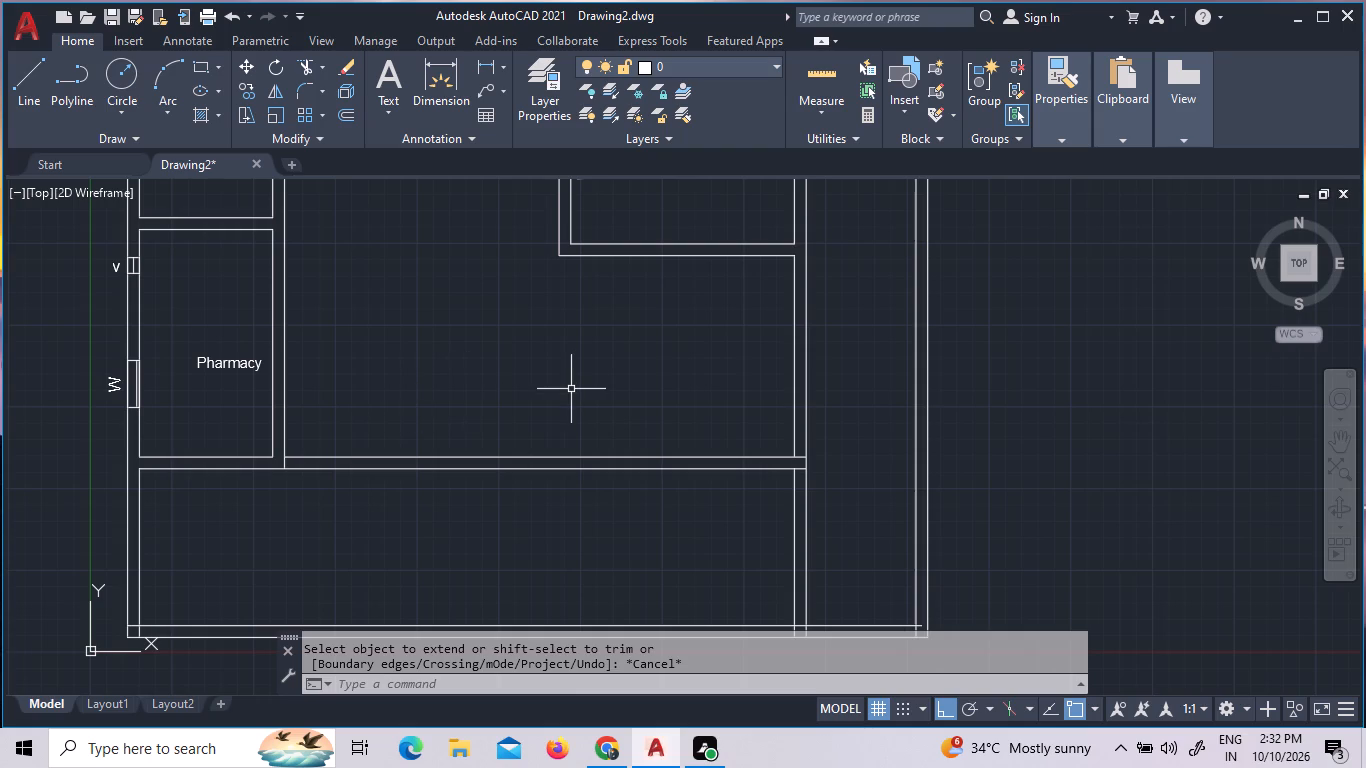
Offset the inner eastern wall's west line 10'6" to the west, between the laboratory and the partition wall.
key("o")
key("Return")
key("1")
type("0'6")
key("shift+quotedbl")
key("Return")
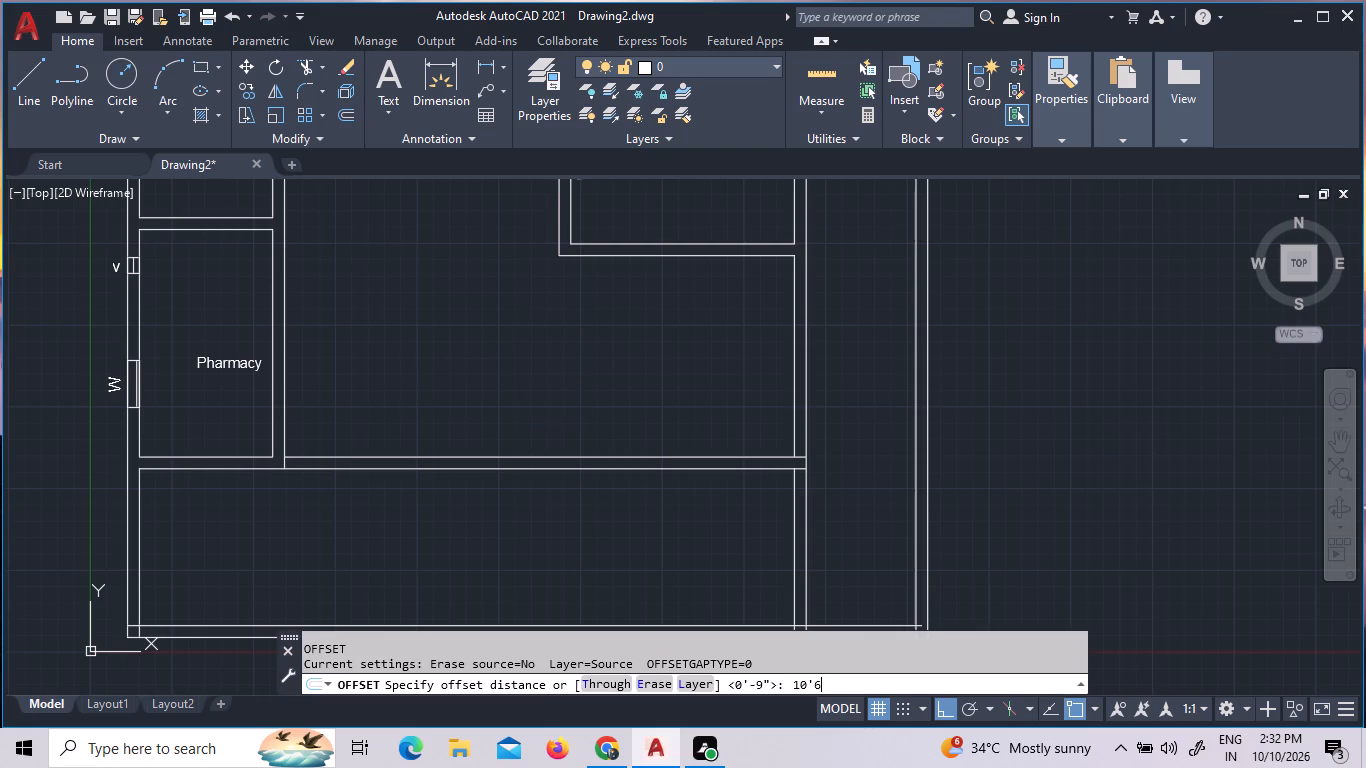
left_click(790, 441)
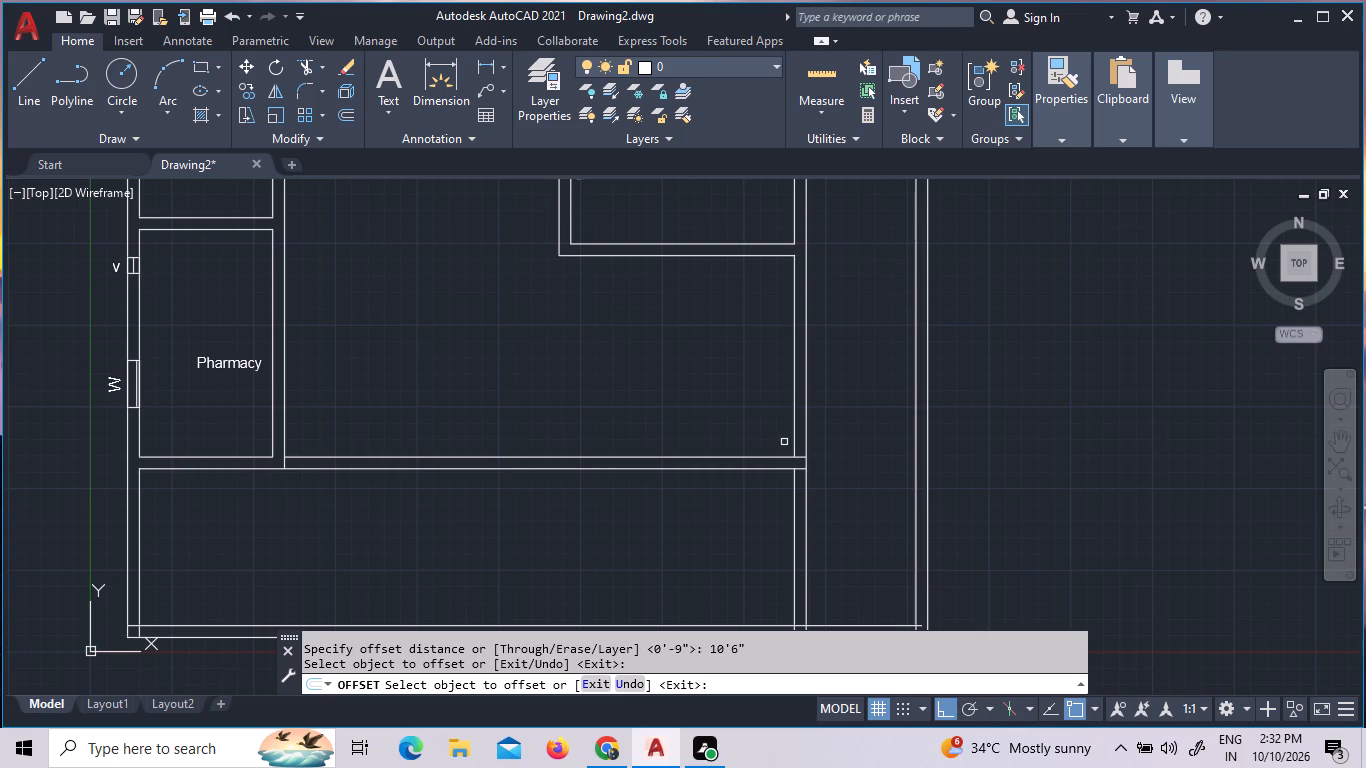
left_click(793, 430)
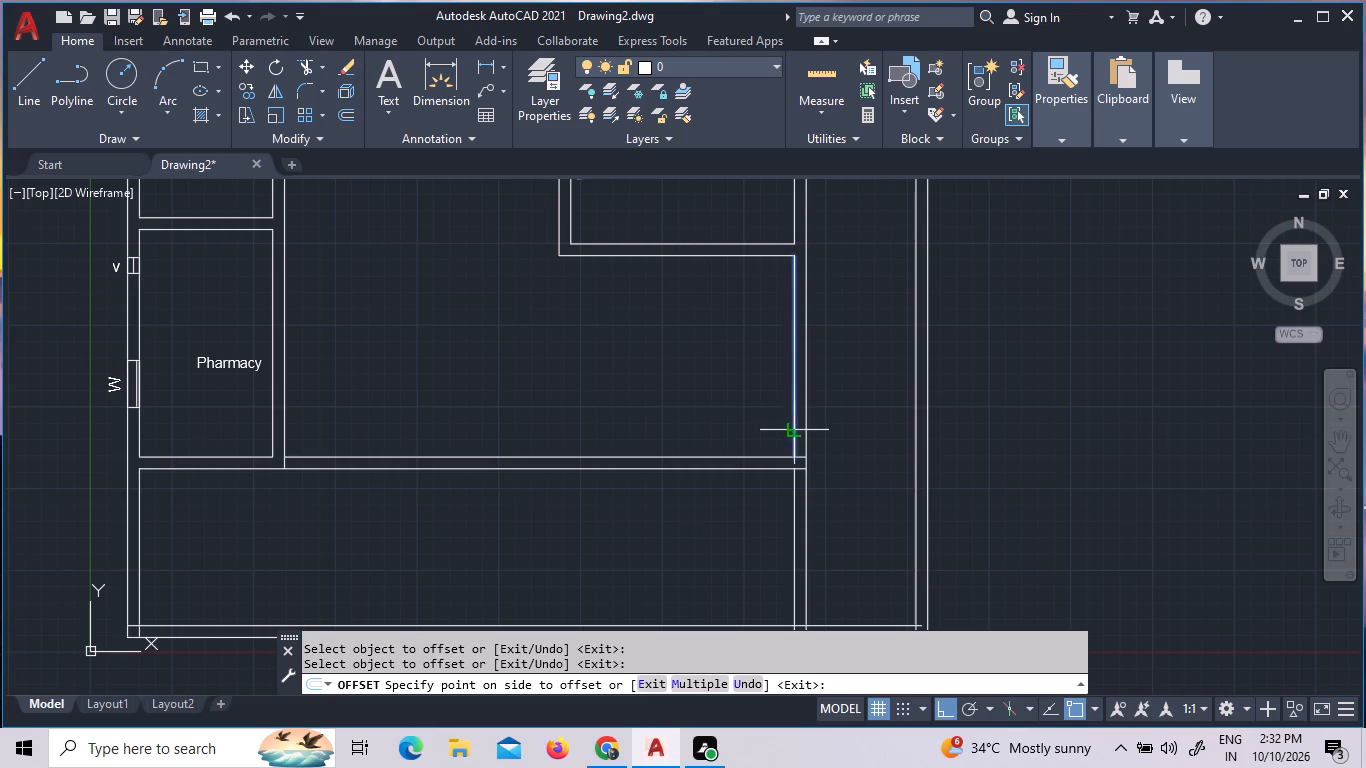
left_click(654, 407)
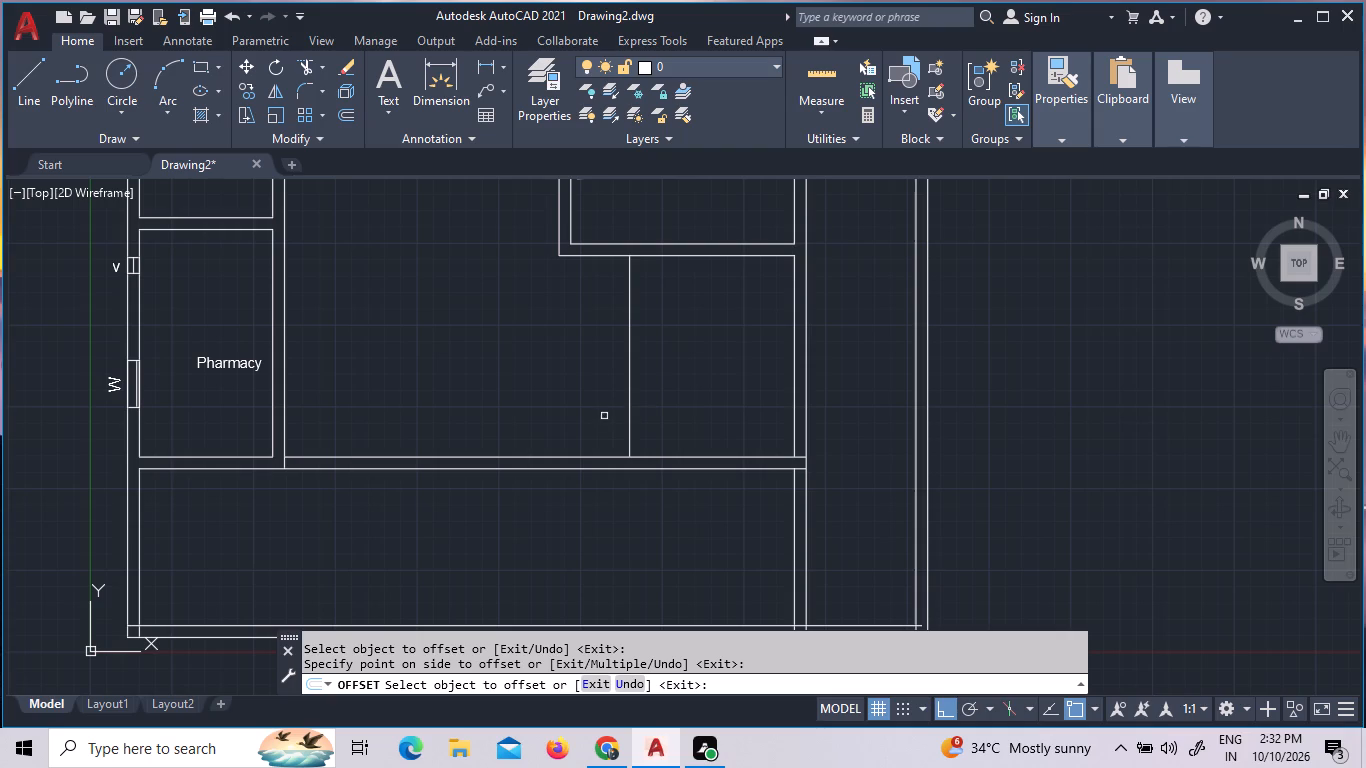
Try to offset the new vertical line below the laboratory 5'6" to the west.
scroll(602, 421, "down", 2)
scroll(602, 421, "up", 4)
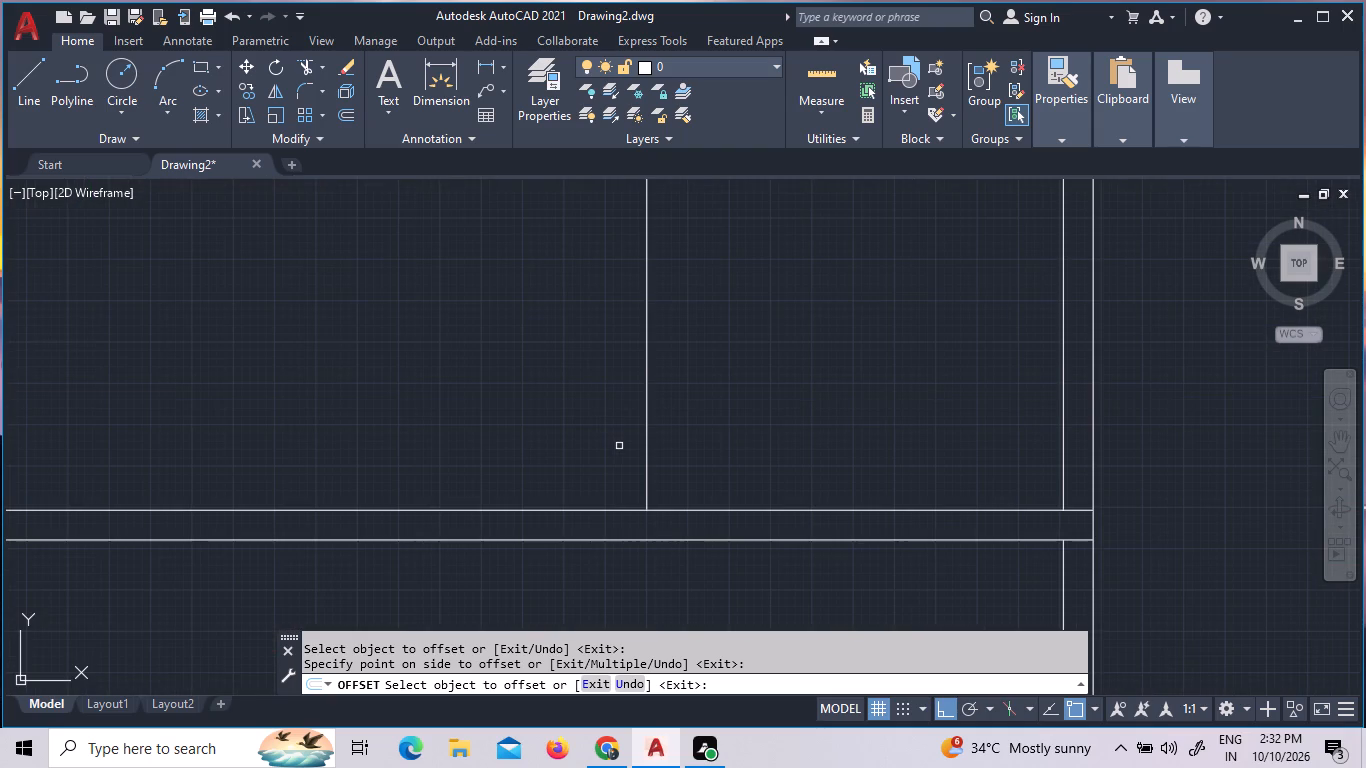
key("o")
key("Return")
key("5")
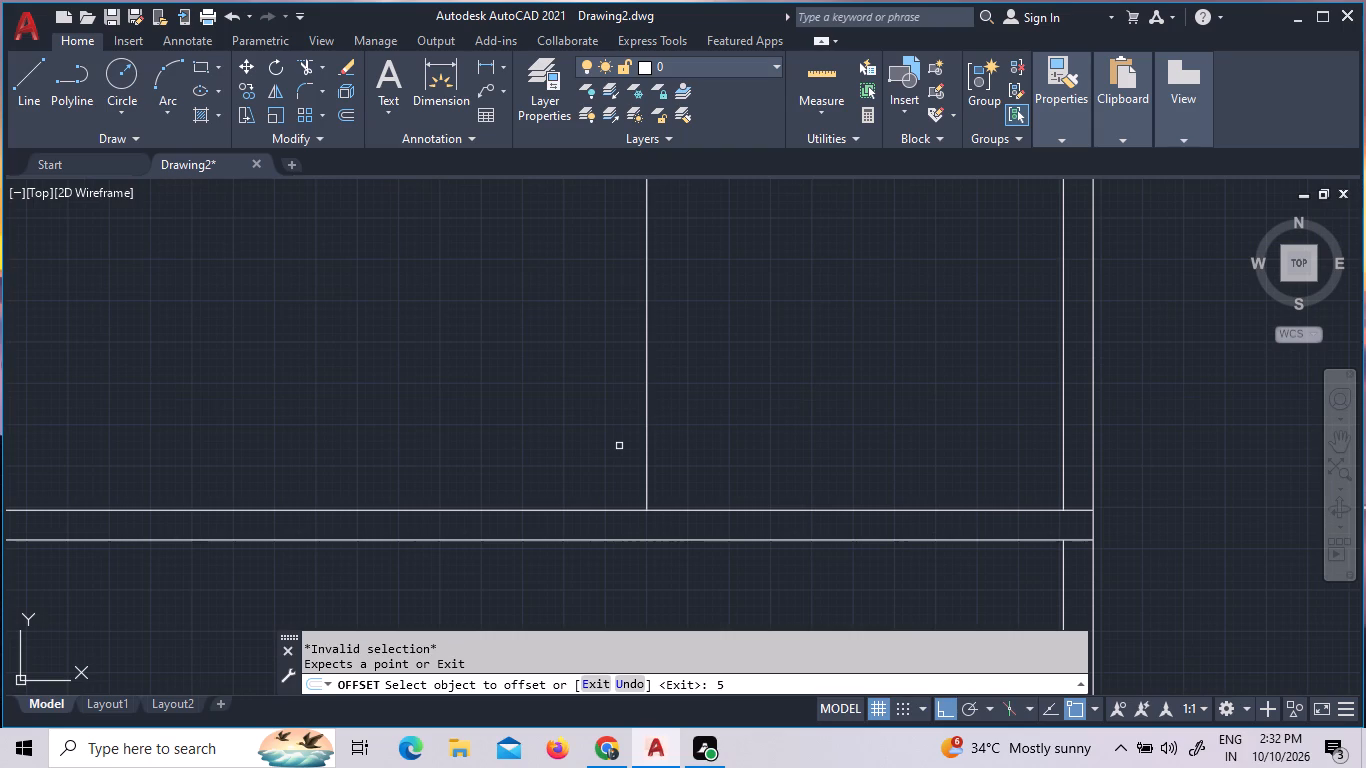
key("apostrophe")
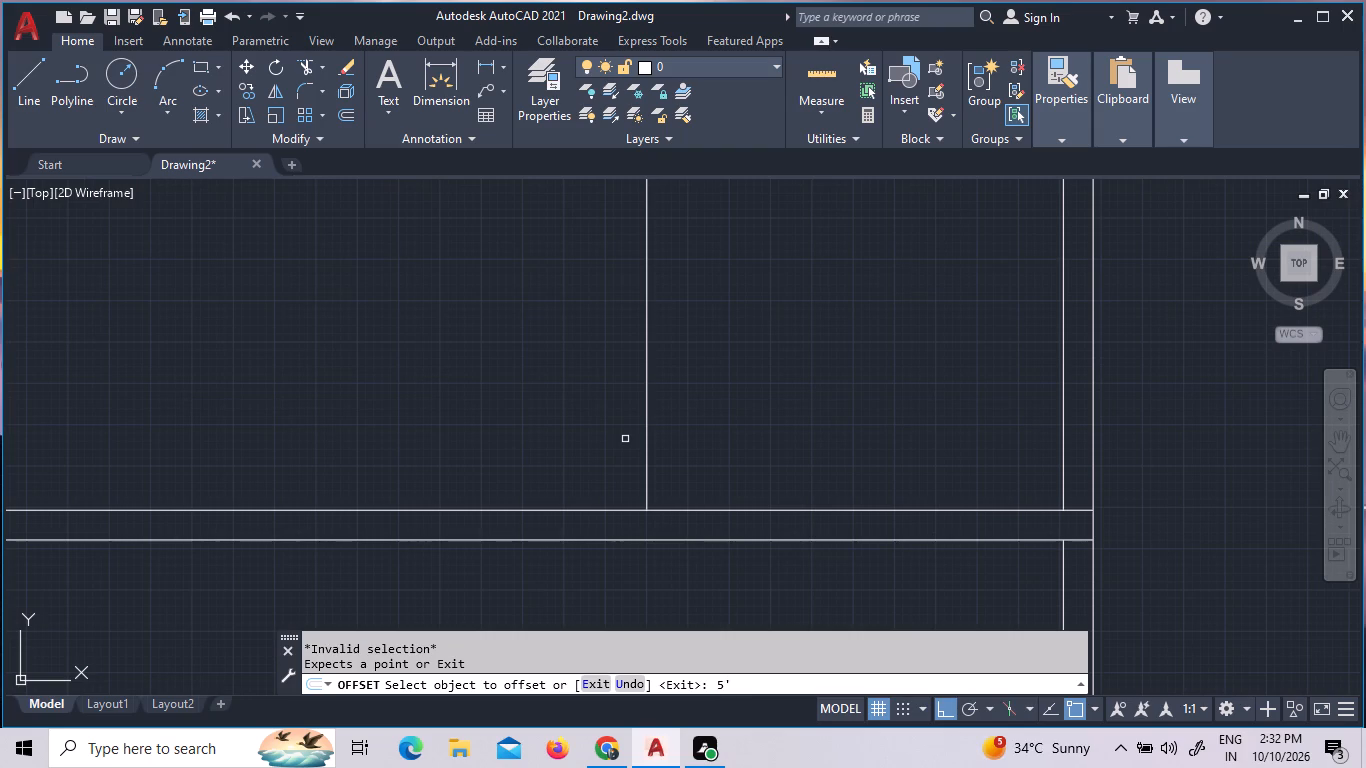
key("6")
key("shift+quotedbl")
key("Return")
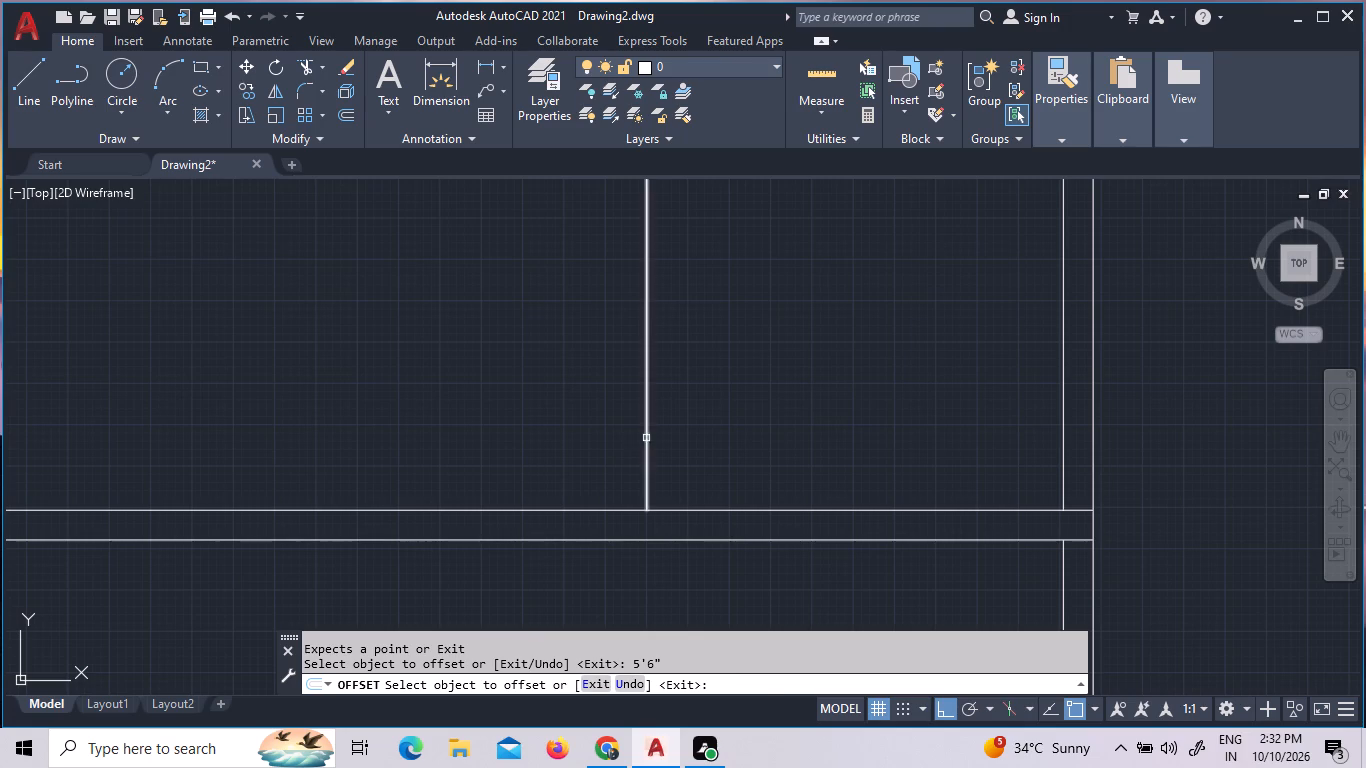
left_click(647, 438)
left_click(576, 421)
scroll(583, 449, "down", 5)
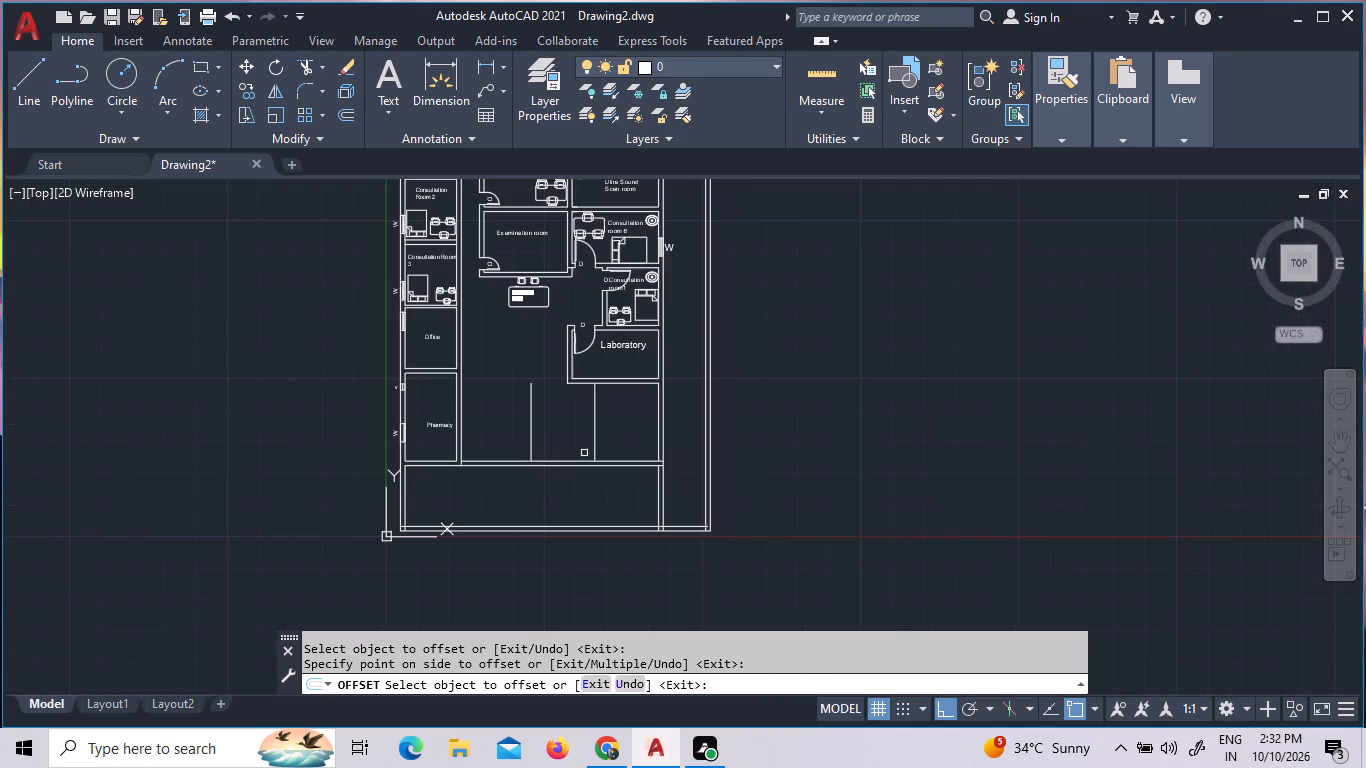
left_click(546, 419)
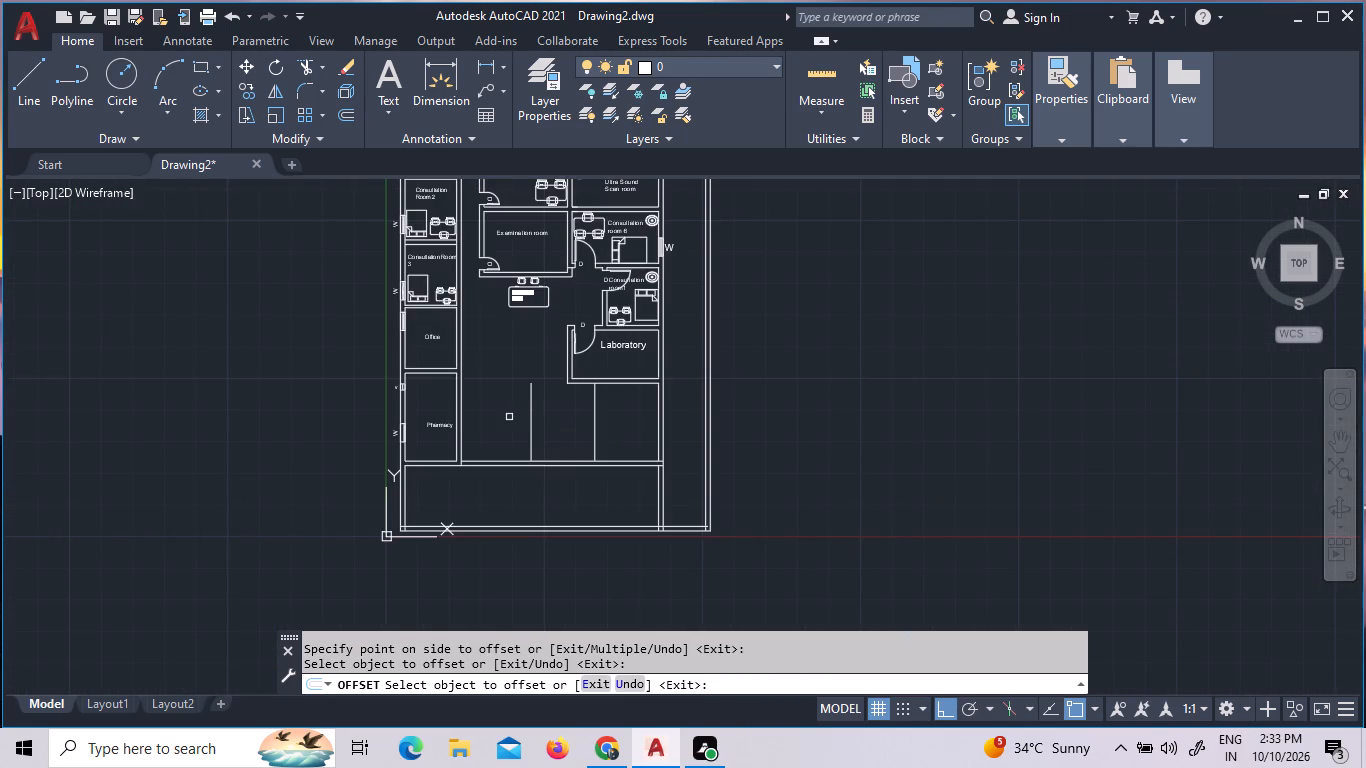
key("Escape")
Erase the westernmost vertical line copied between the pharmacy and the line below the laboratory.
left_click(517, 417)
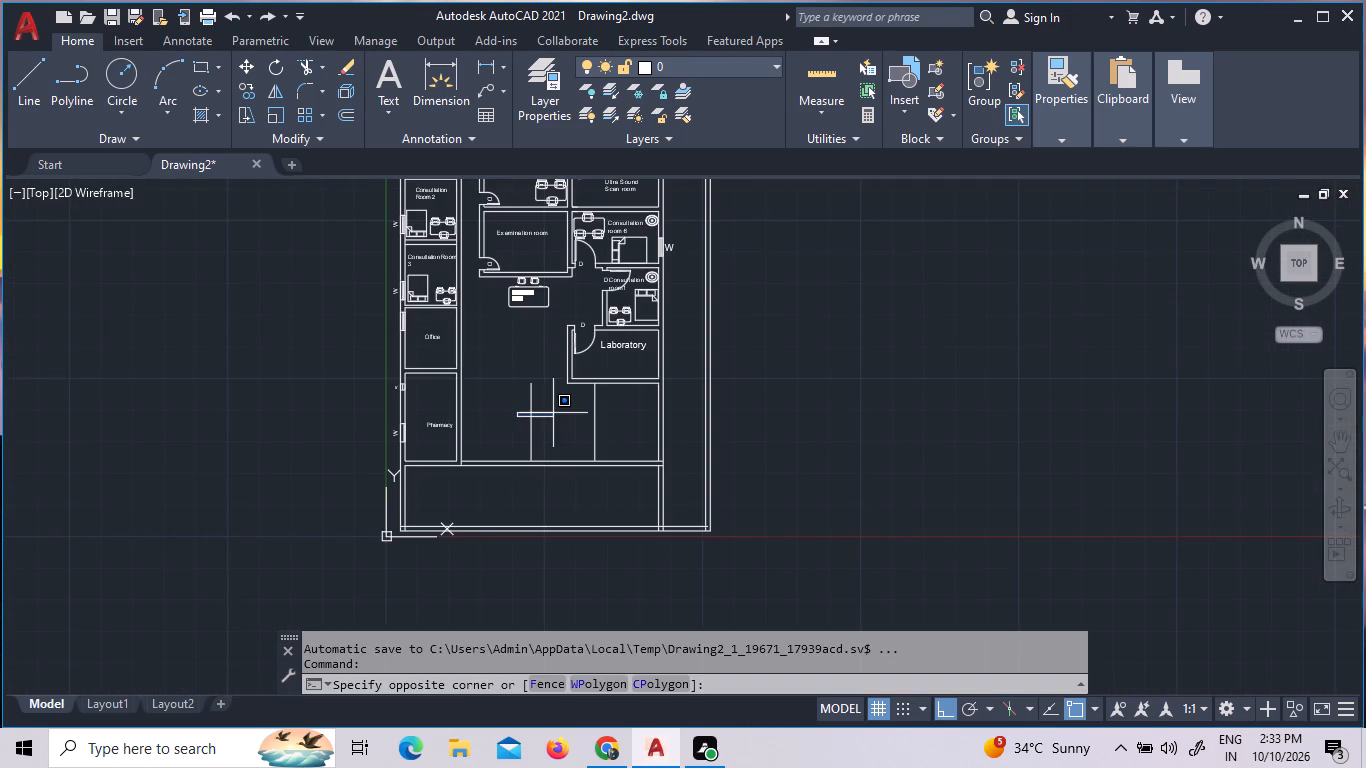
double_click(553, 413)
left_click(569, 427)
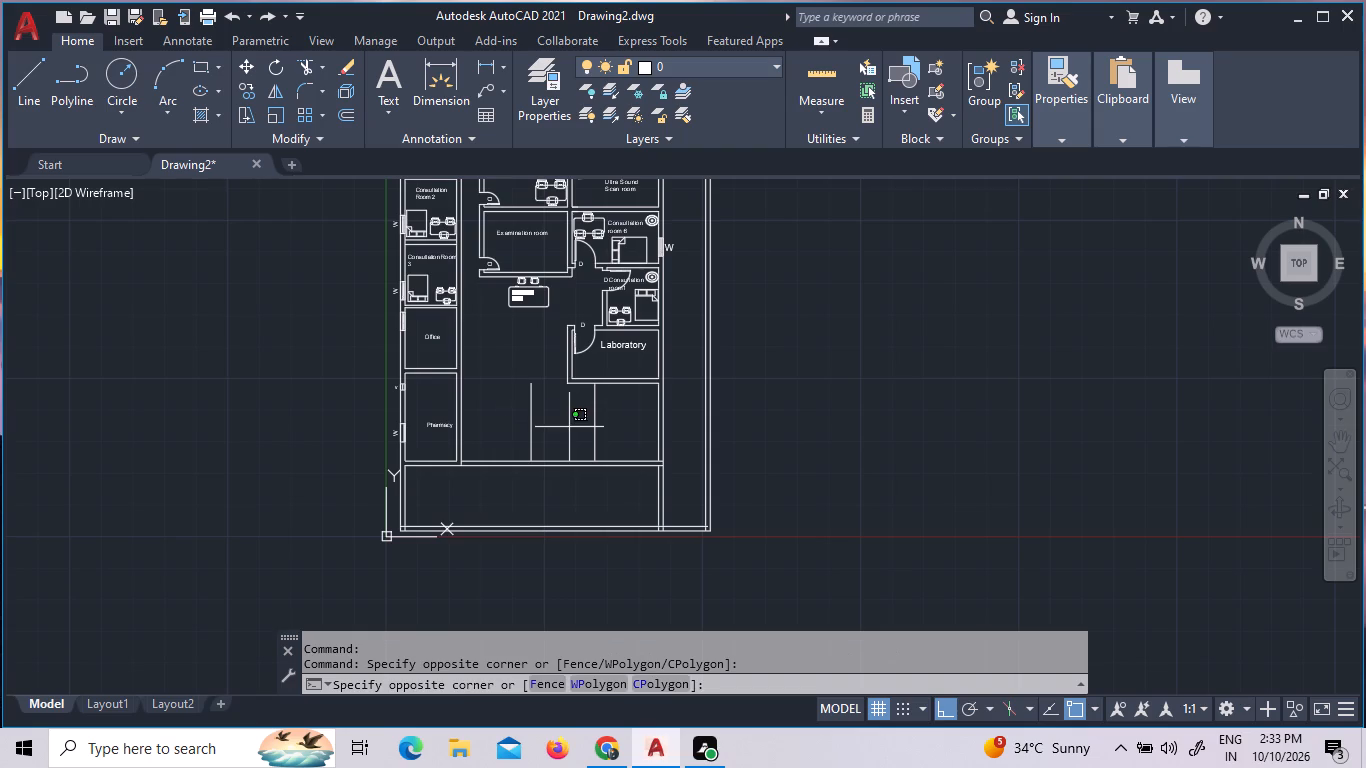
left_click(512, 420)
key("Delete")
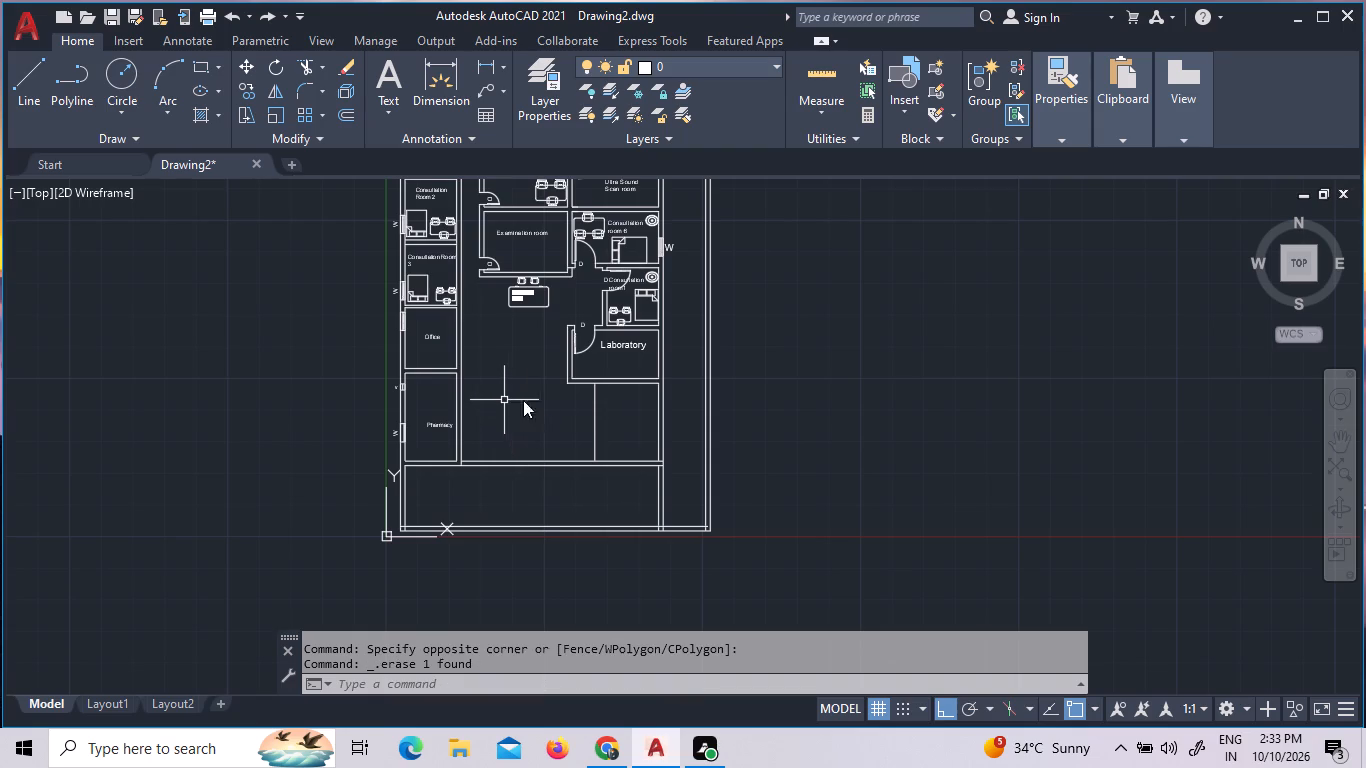
Offset the vertical line below the laboratory 5'6" to the west.
scroll(582, 410, "up", 2)
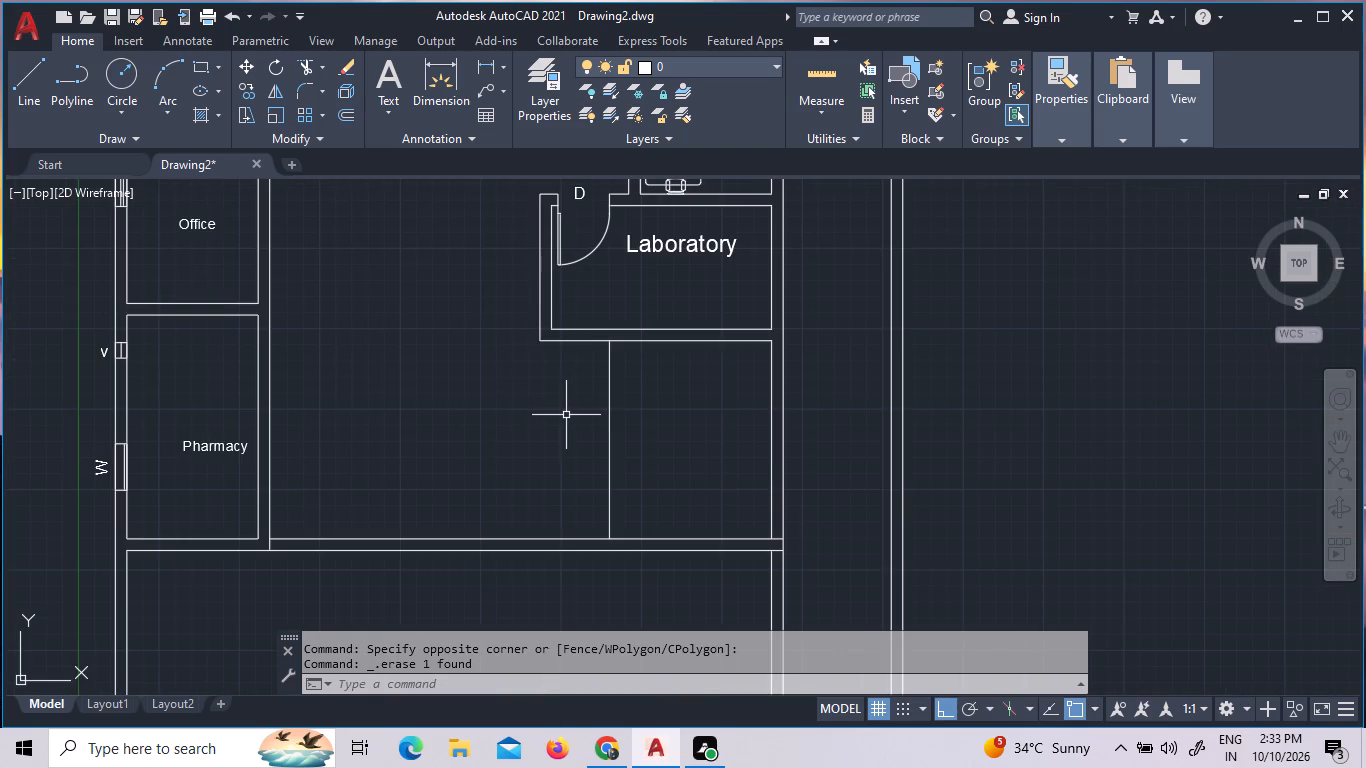
key("o")
key("Return")
key("5")
key("apostrophe")
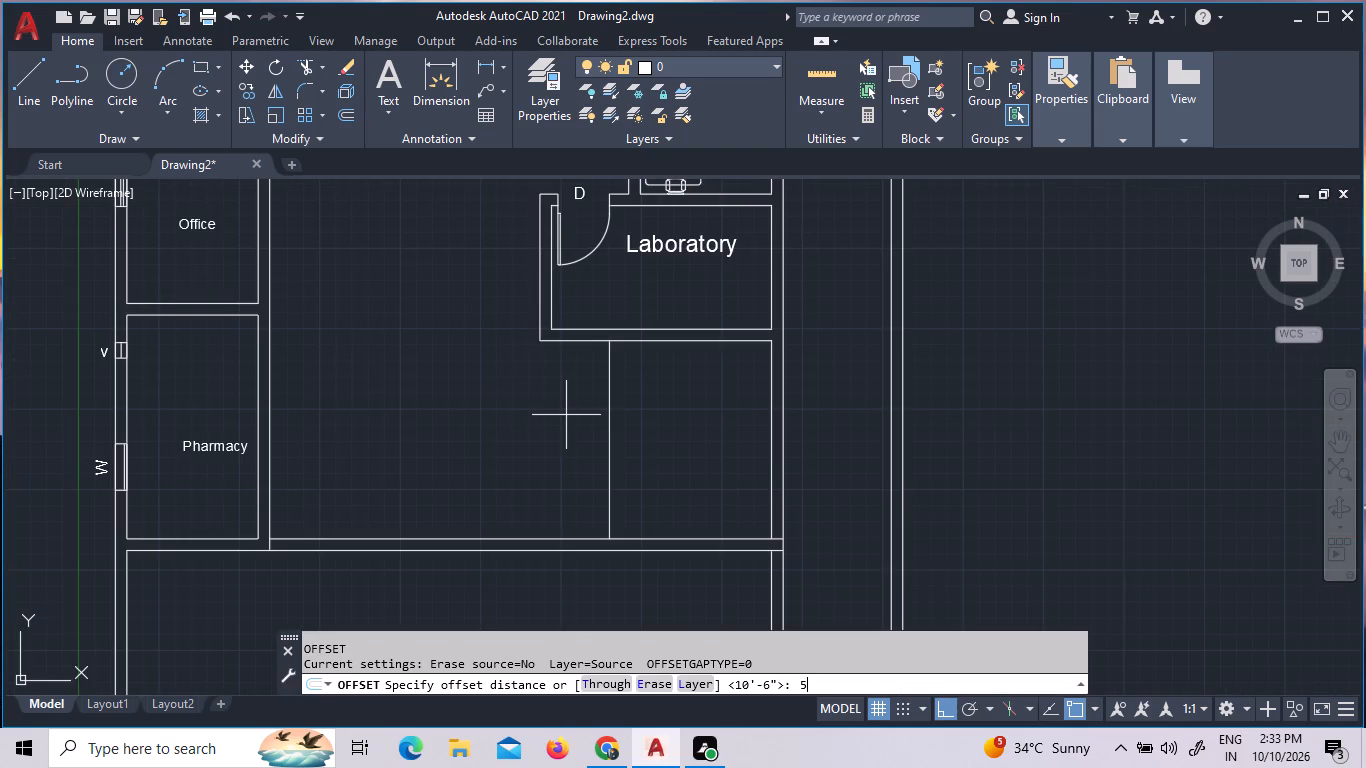
key("6")
key("shift+quotedbl")
key("Return")
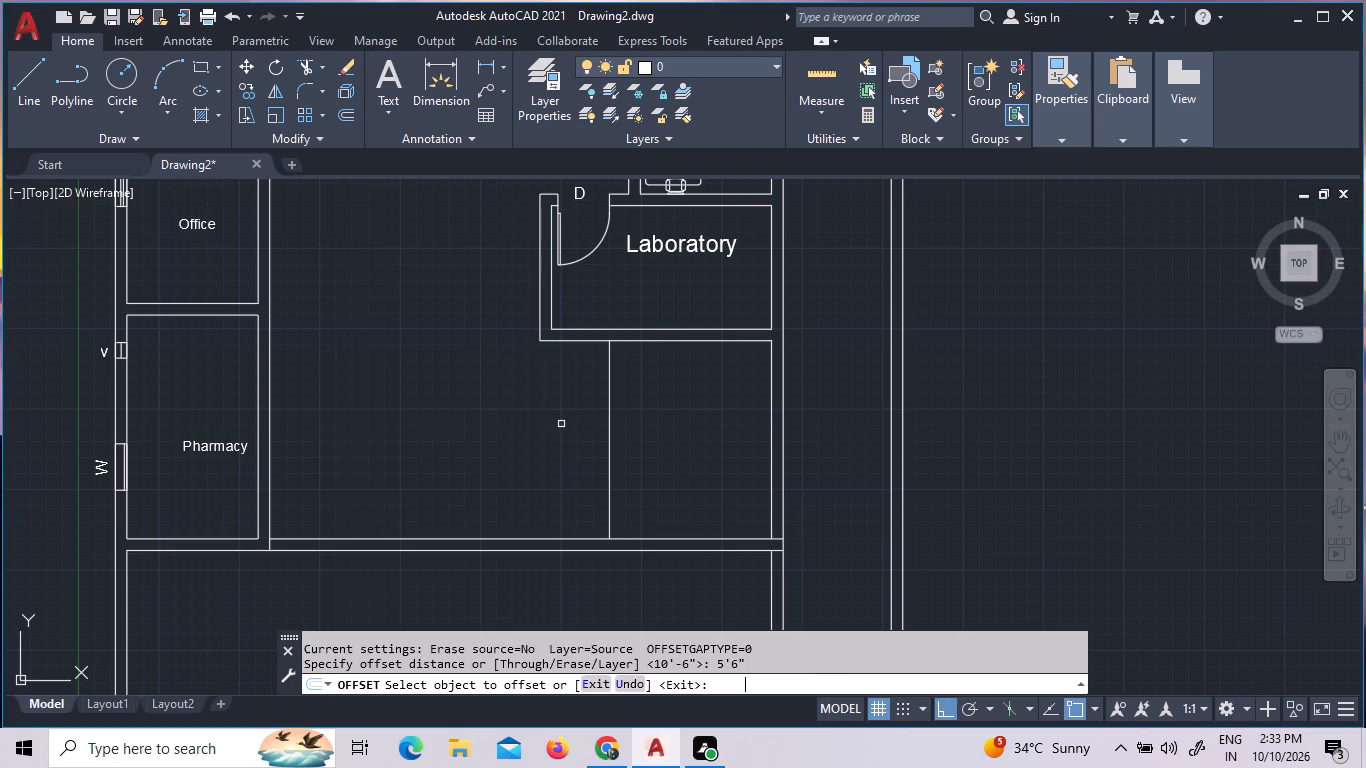
left_click(607, 423)
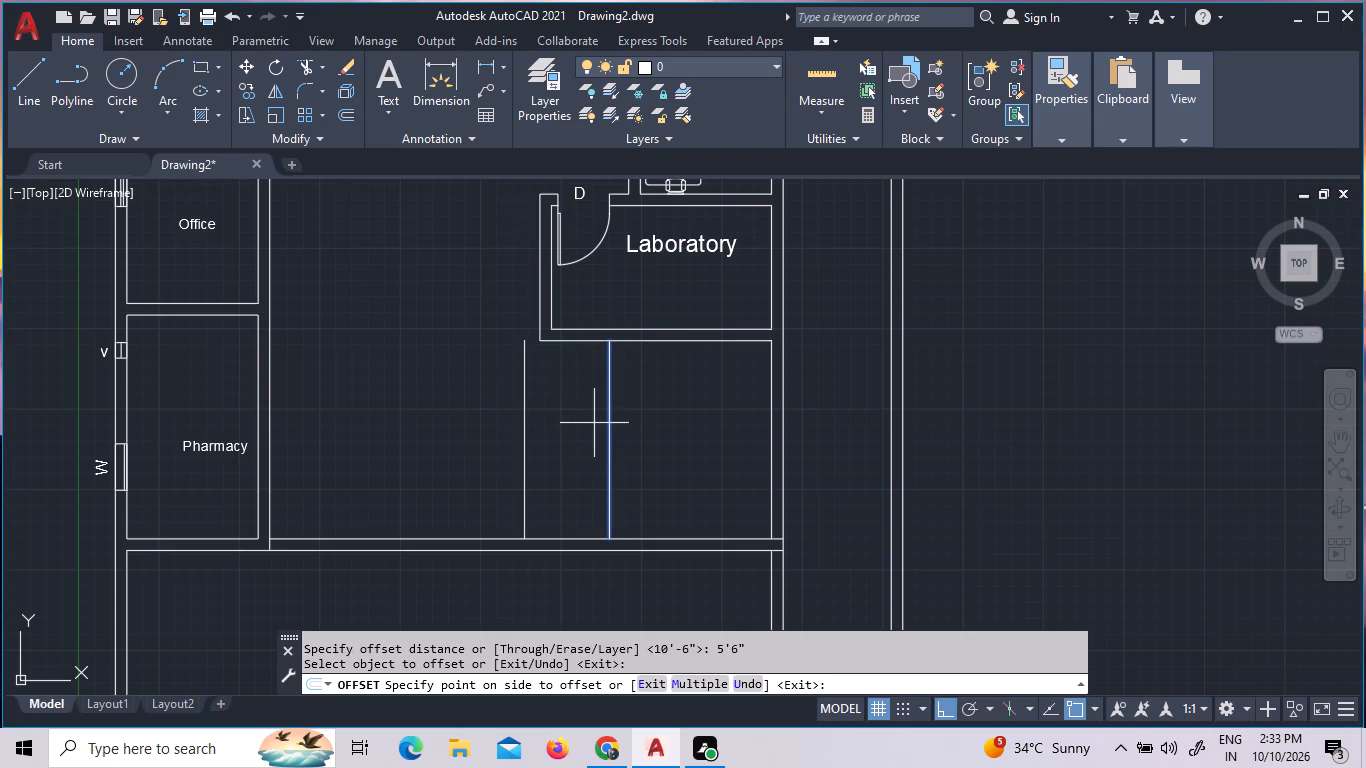
left_click(594, 423)
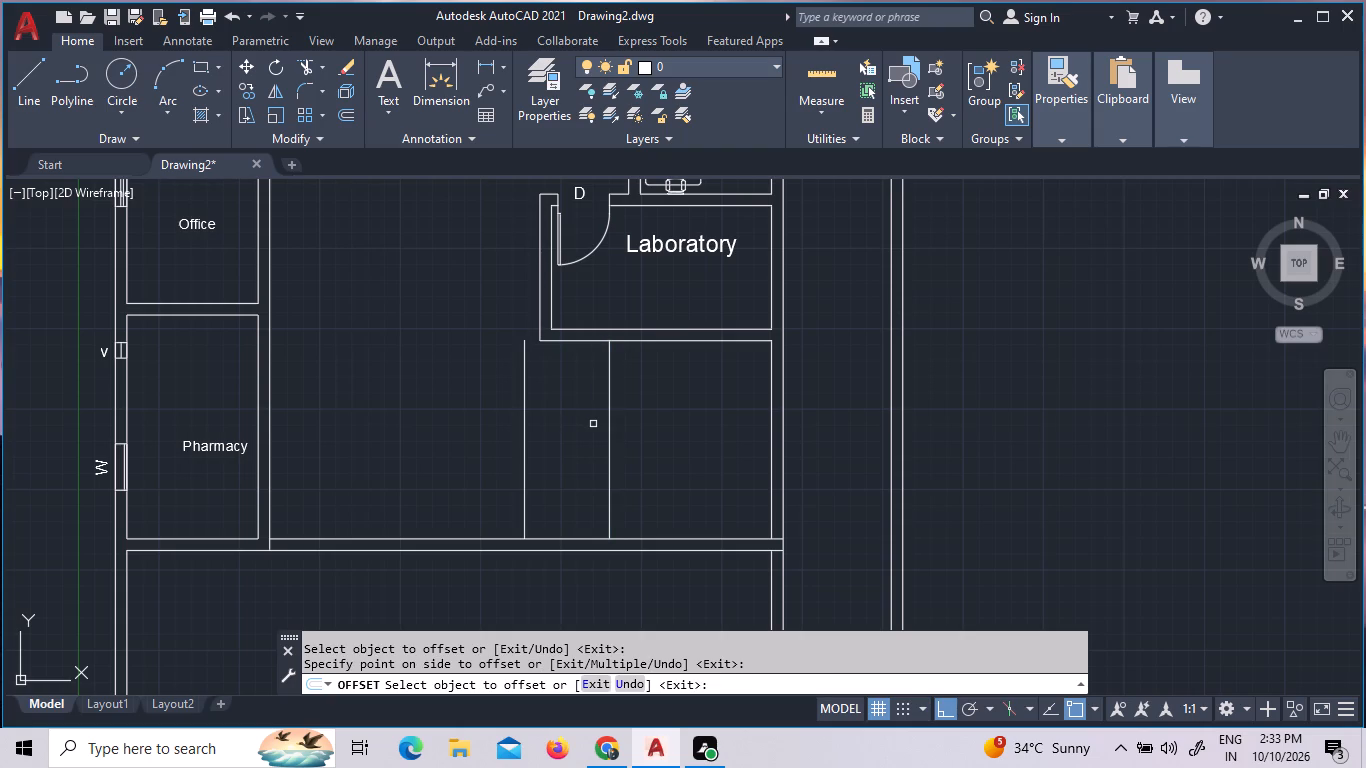
scroll(591, 427, "down", 1)
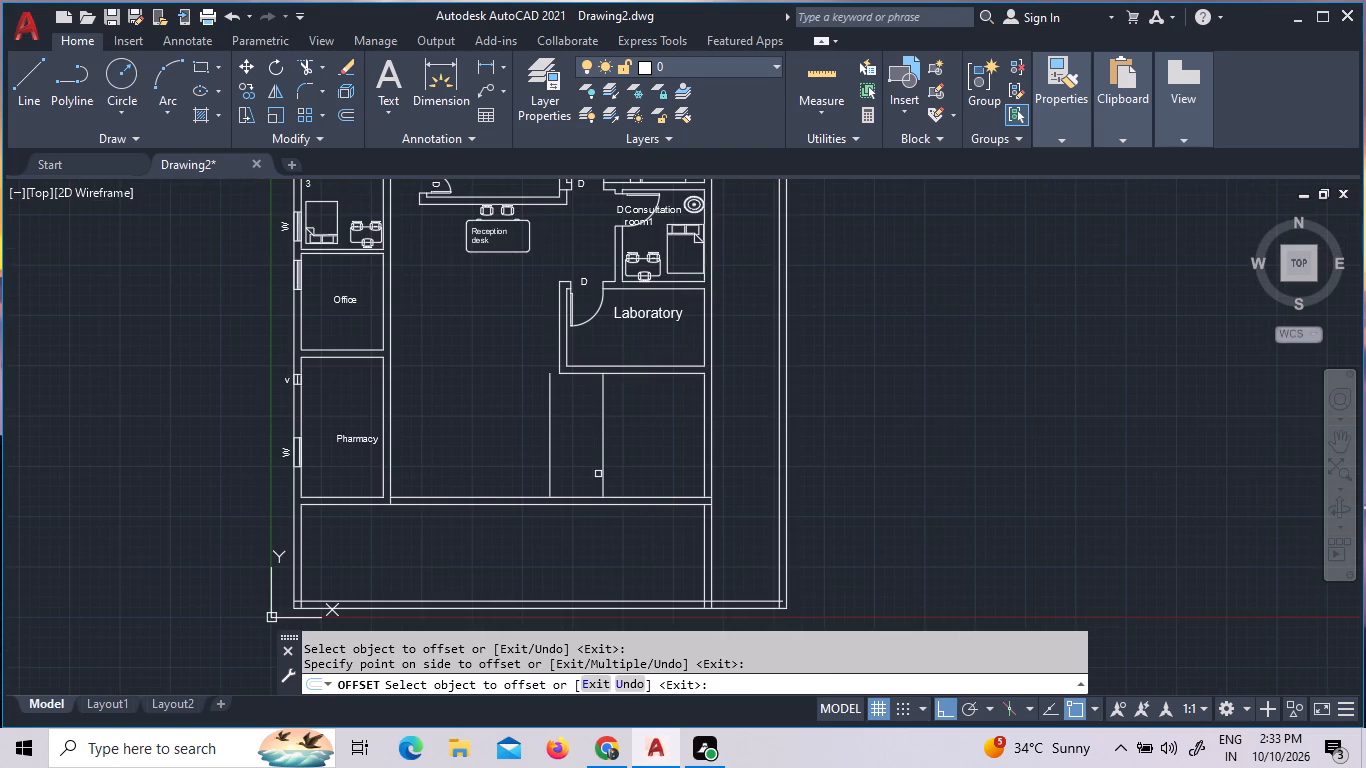
scroll(572, 481, "down", 1)
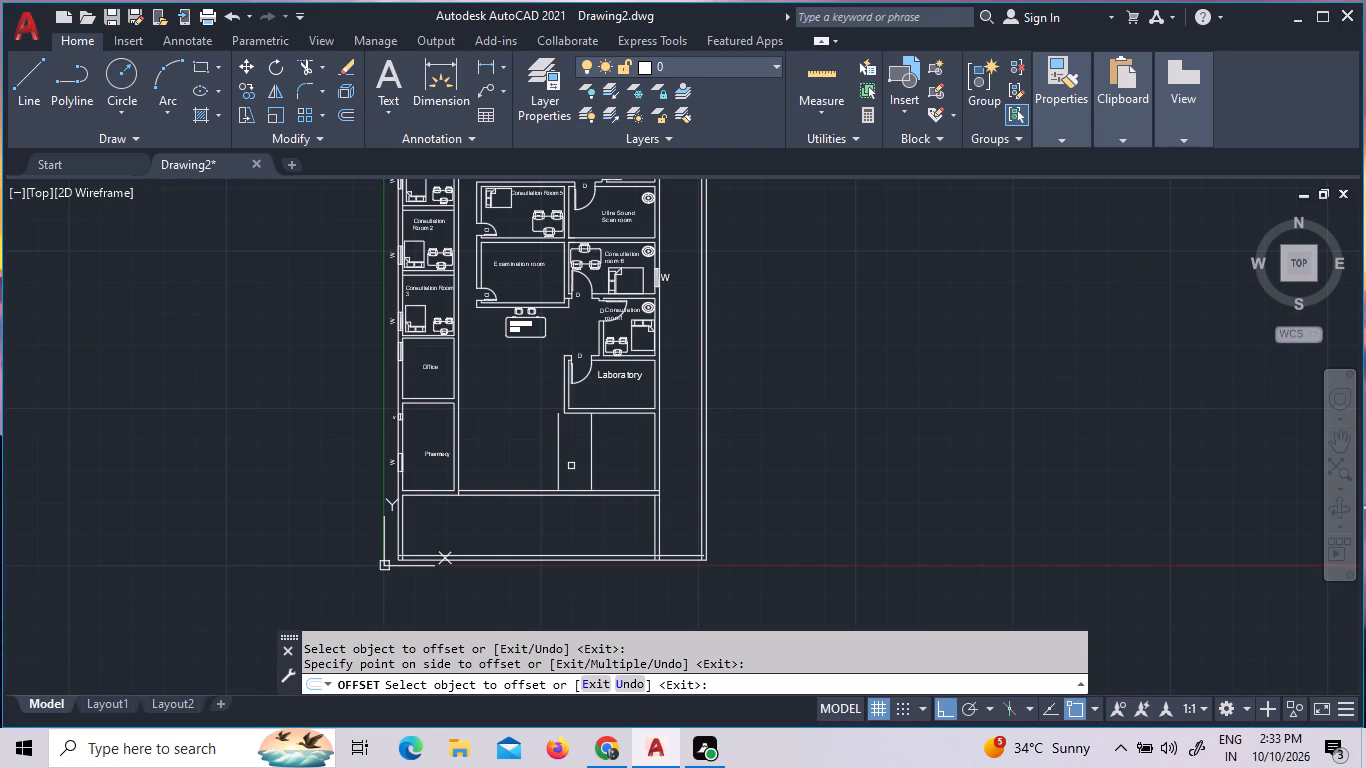
key("Escape")
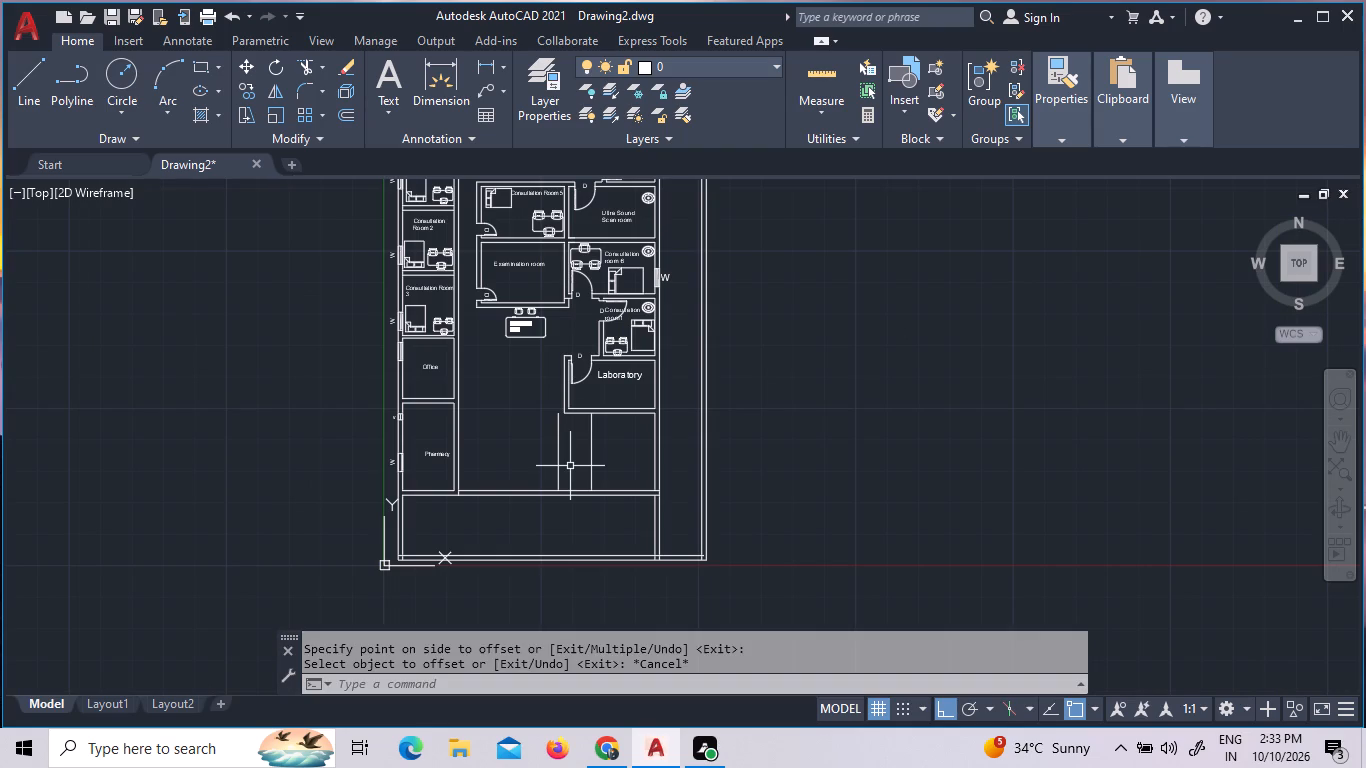
Extend the new west vertical line south to the inner line of the south exterior wall and north to the examination room's wall.
type("ex")
key("space")
key("space")
left_click(570, 466)
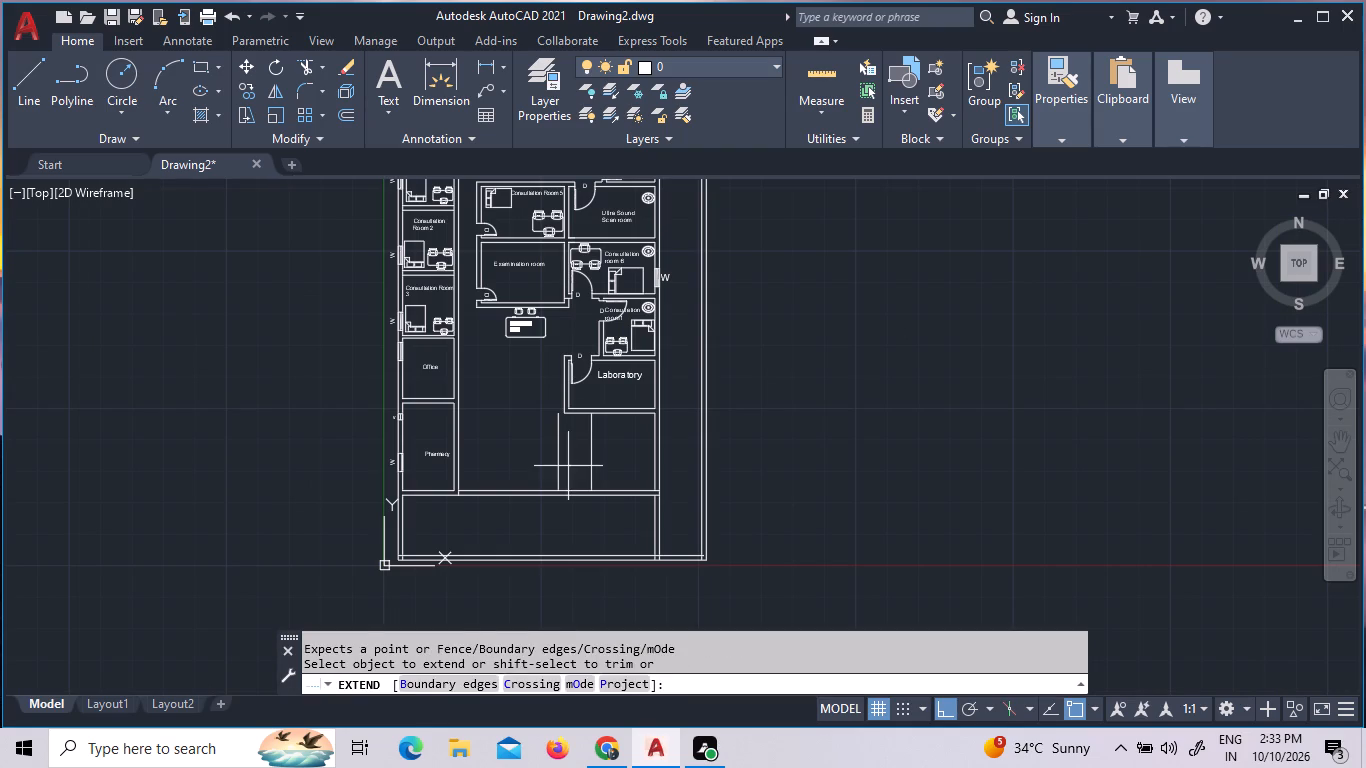
left_click(524, 470)
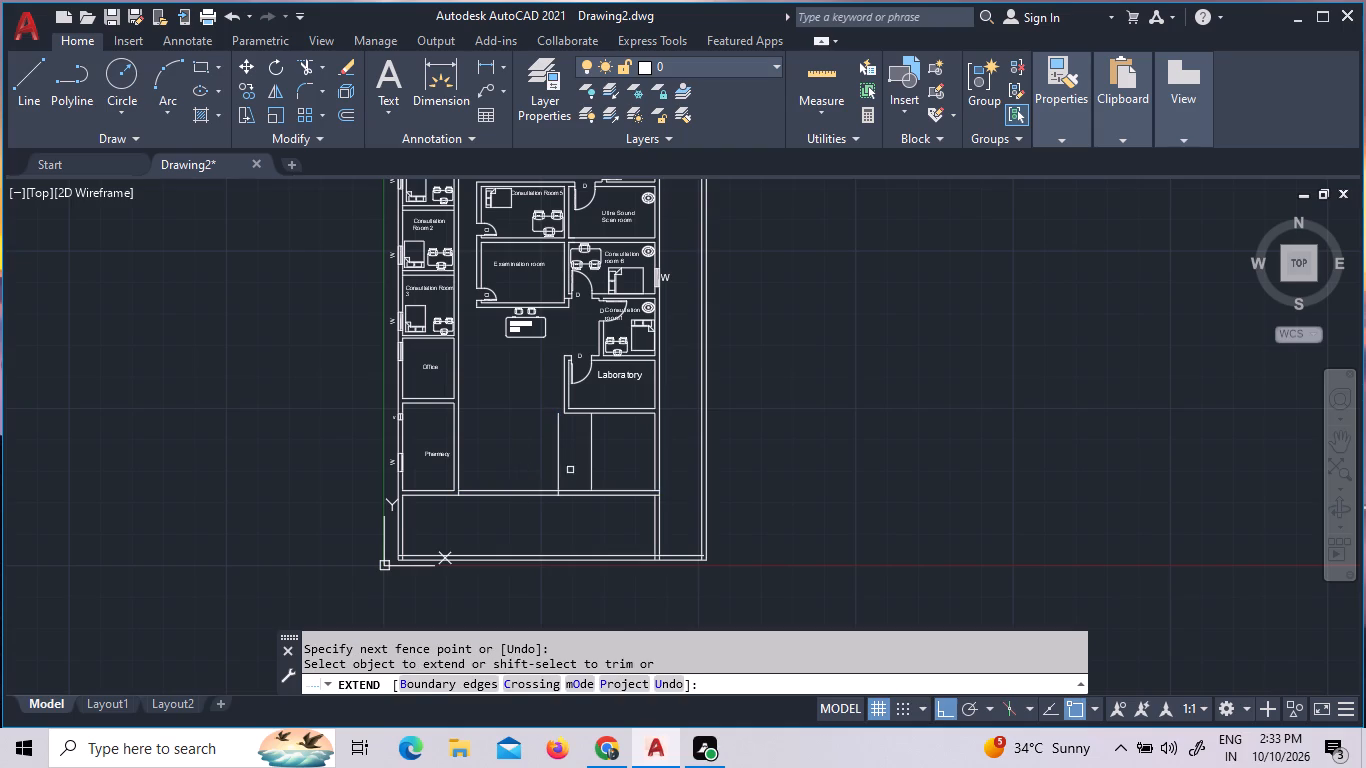
left_click(570, 470)
left_click(516, 456)
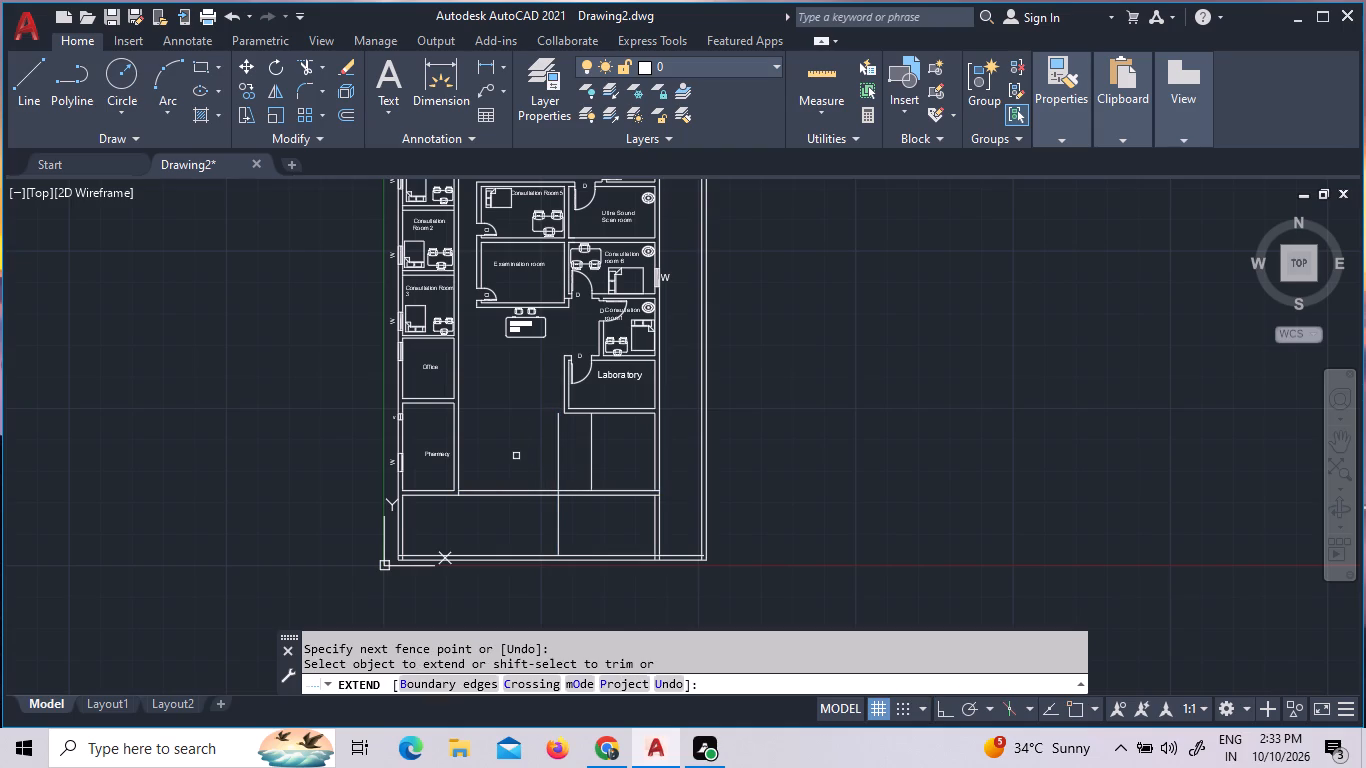
left_click(573, 474)
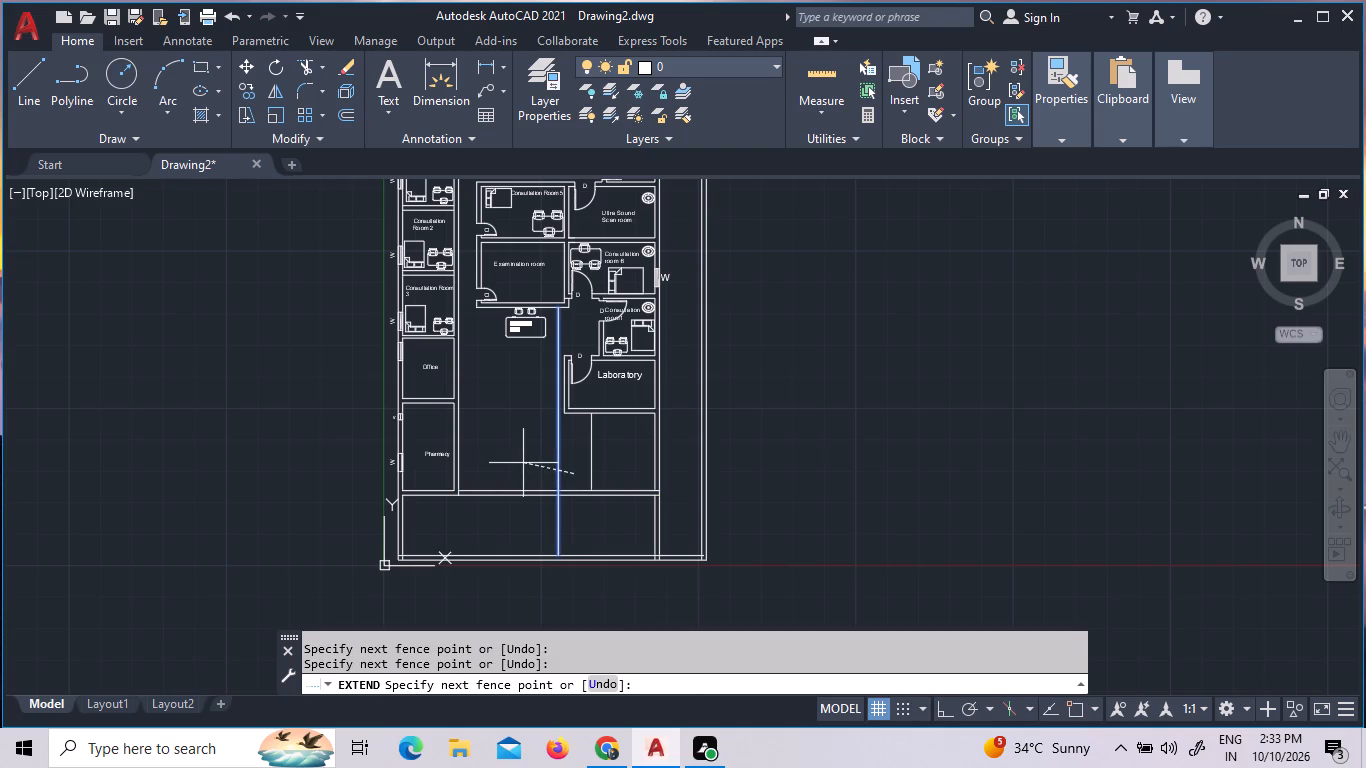
left_click(523, 463)
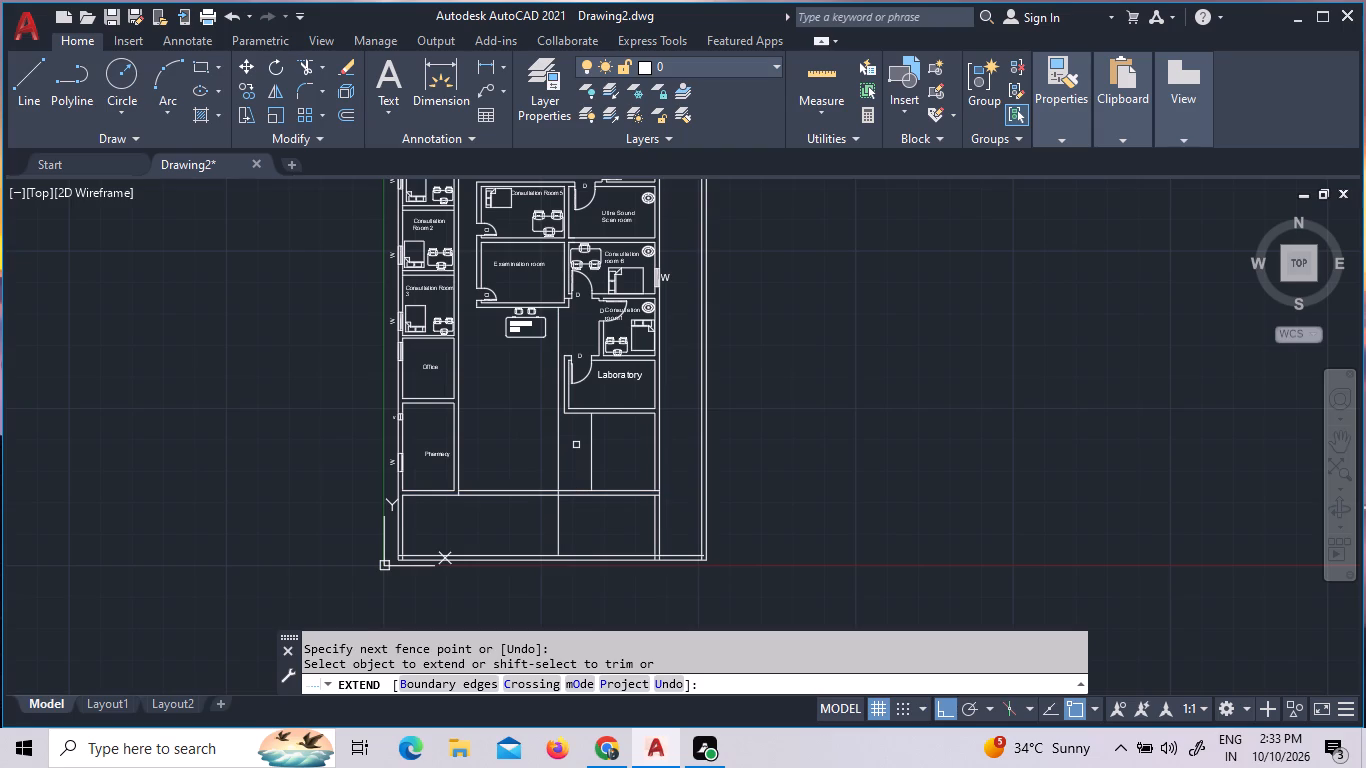
key("Escape")
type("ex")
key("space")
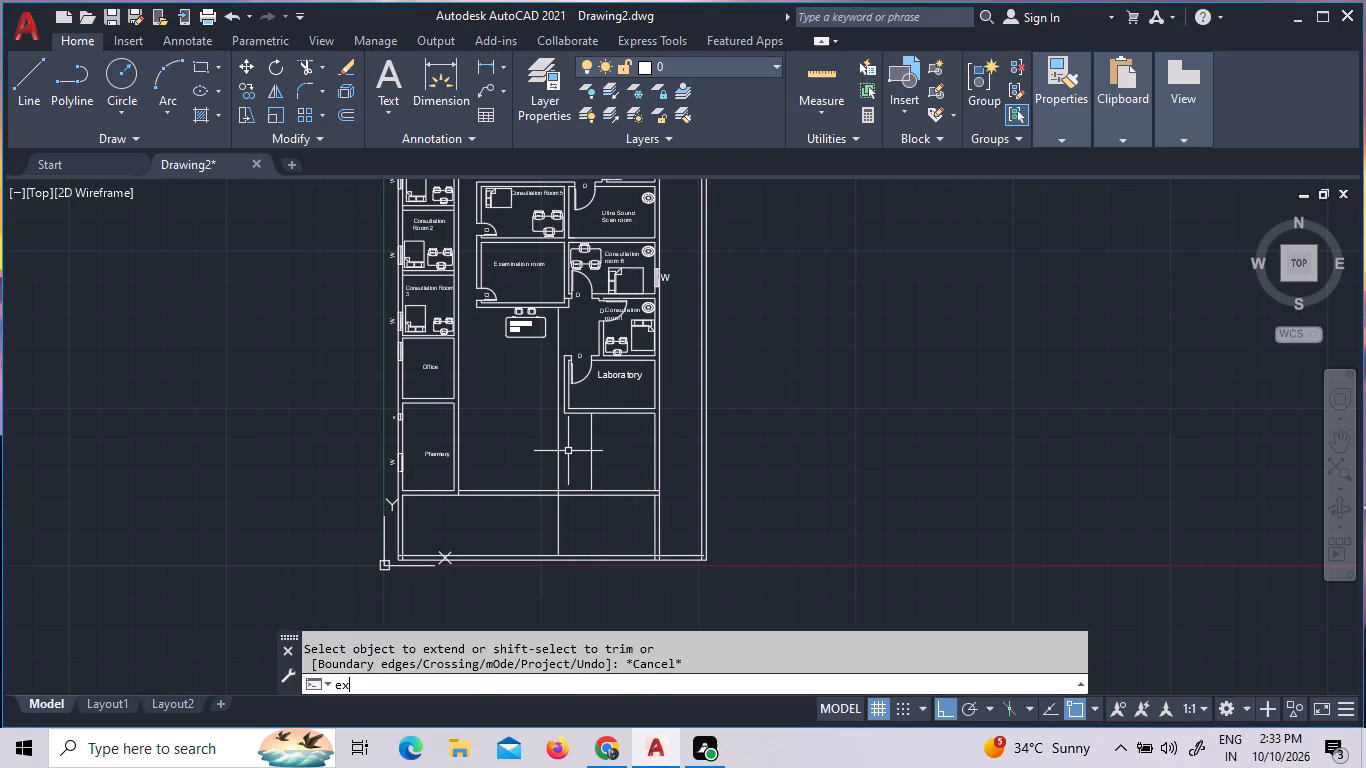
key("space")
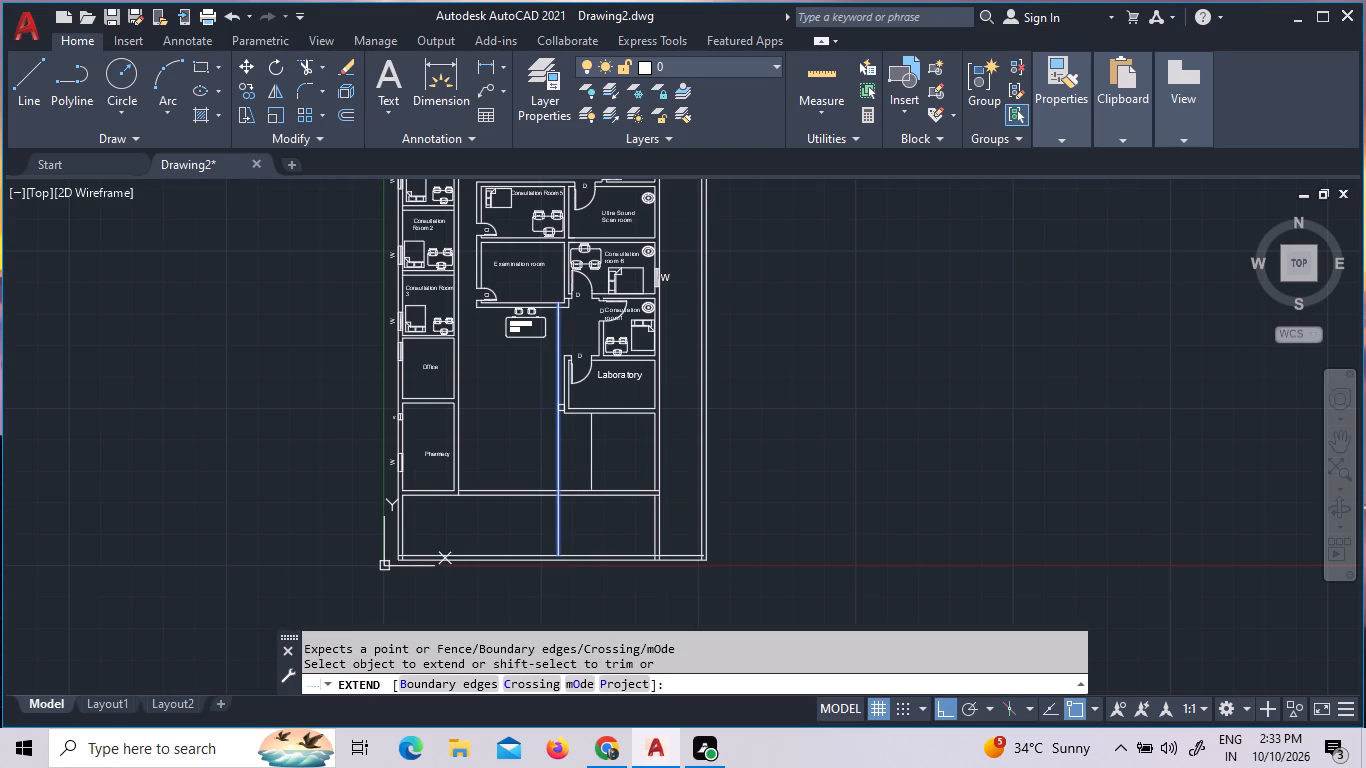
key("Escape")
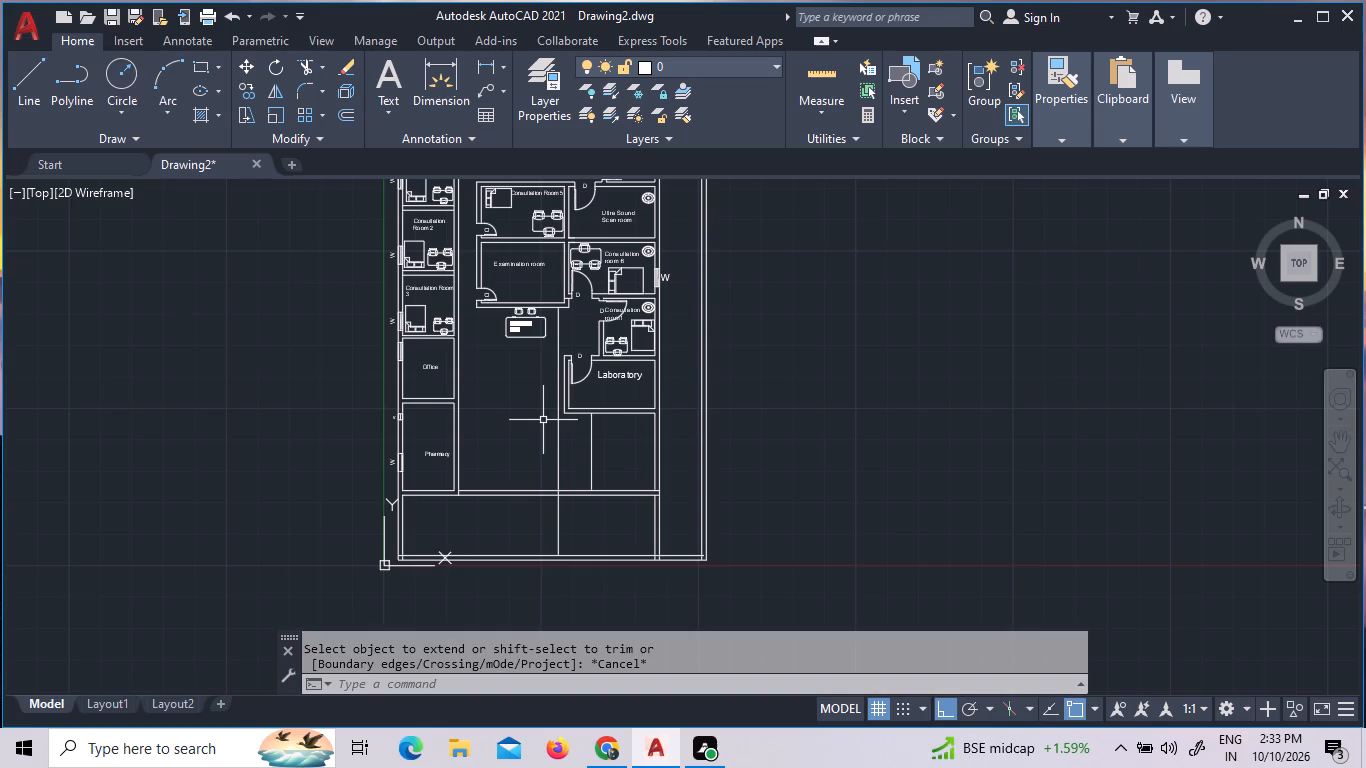
Trim the west vertical line between the laboratory wall and cross wall, and both cross-wall lines between it and the pharmacy.
type("tr")
key("space")
key("space")
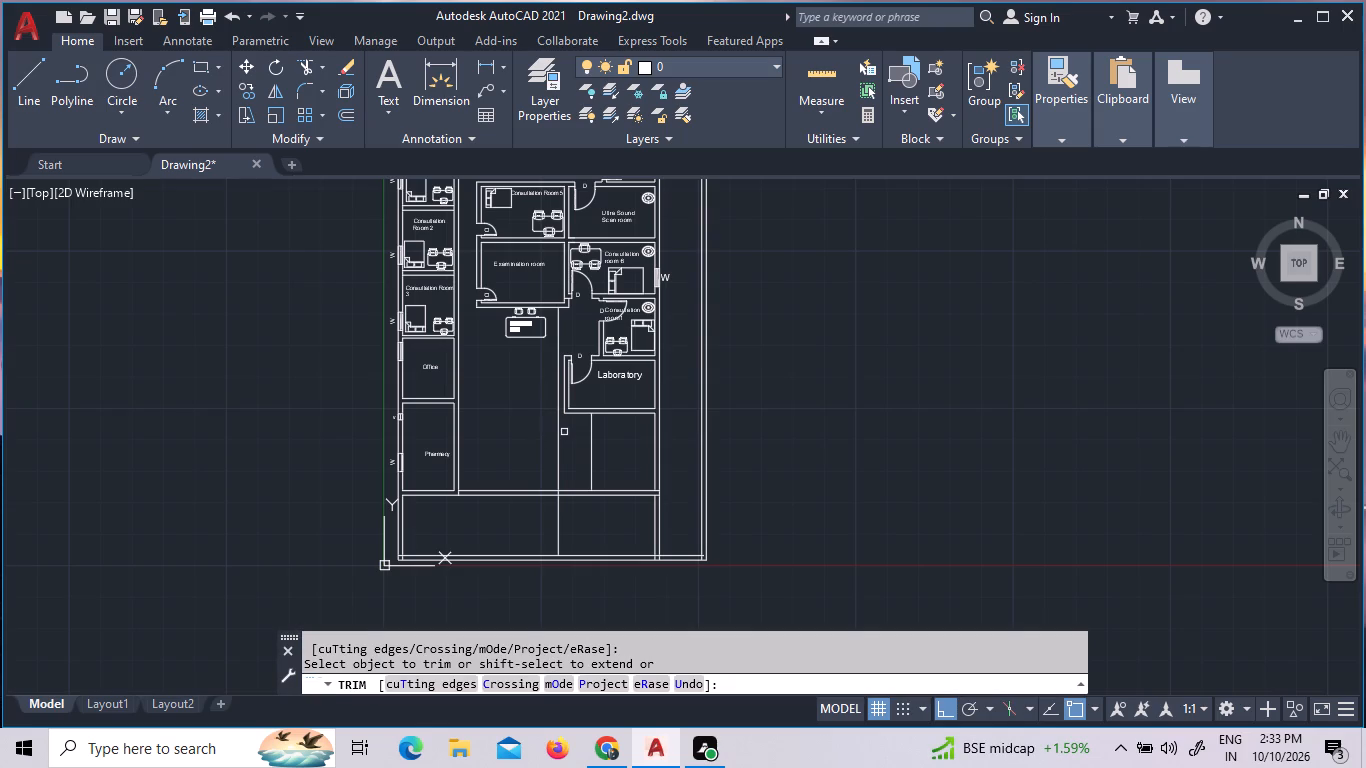
left_click(561, 439)
scroll(607, 468, "down", 1)
scroll(605, 491, "up", 2)
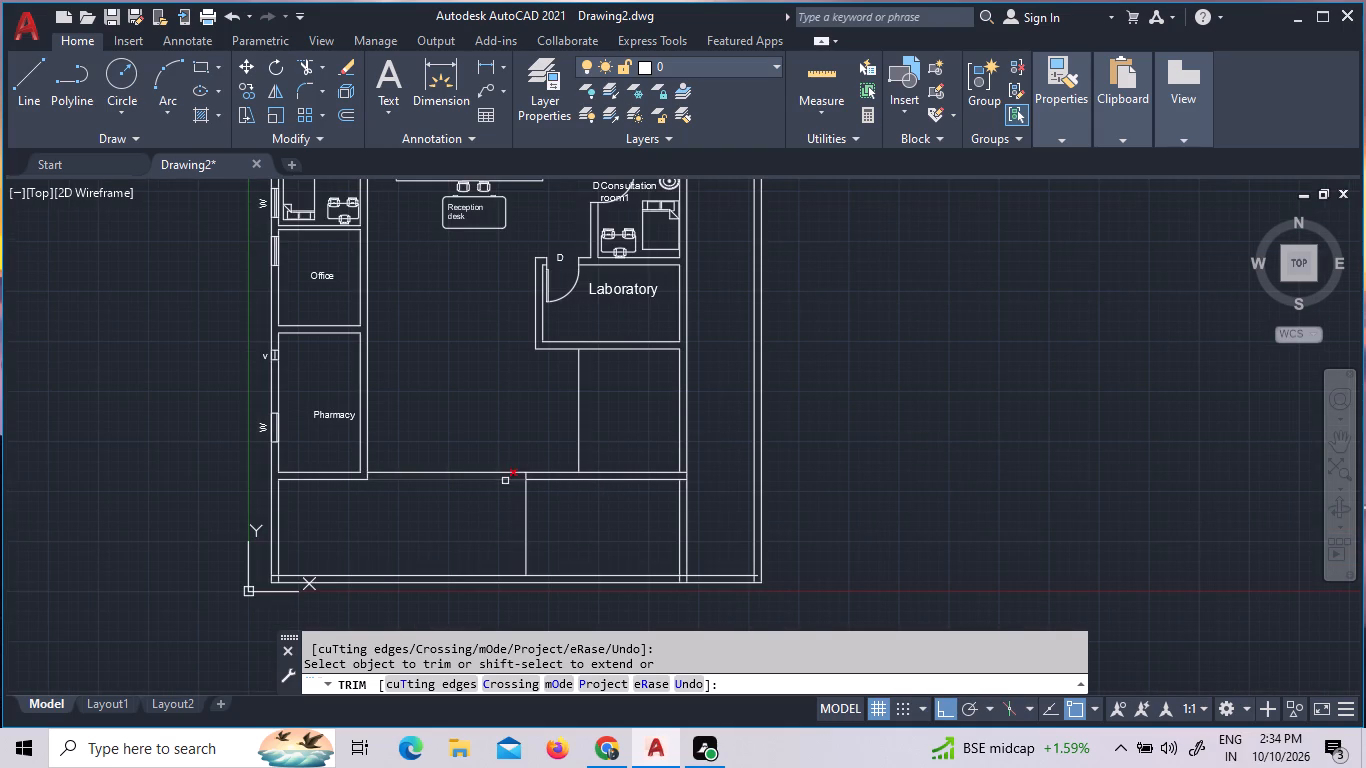
left_click(498, 512)
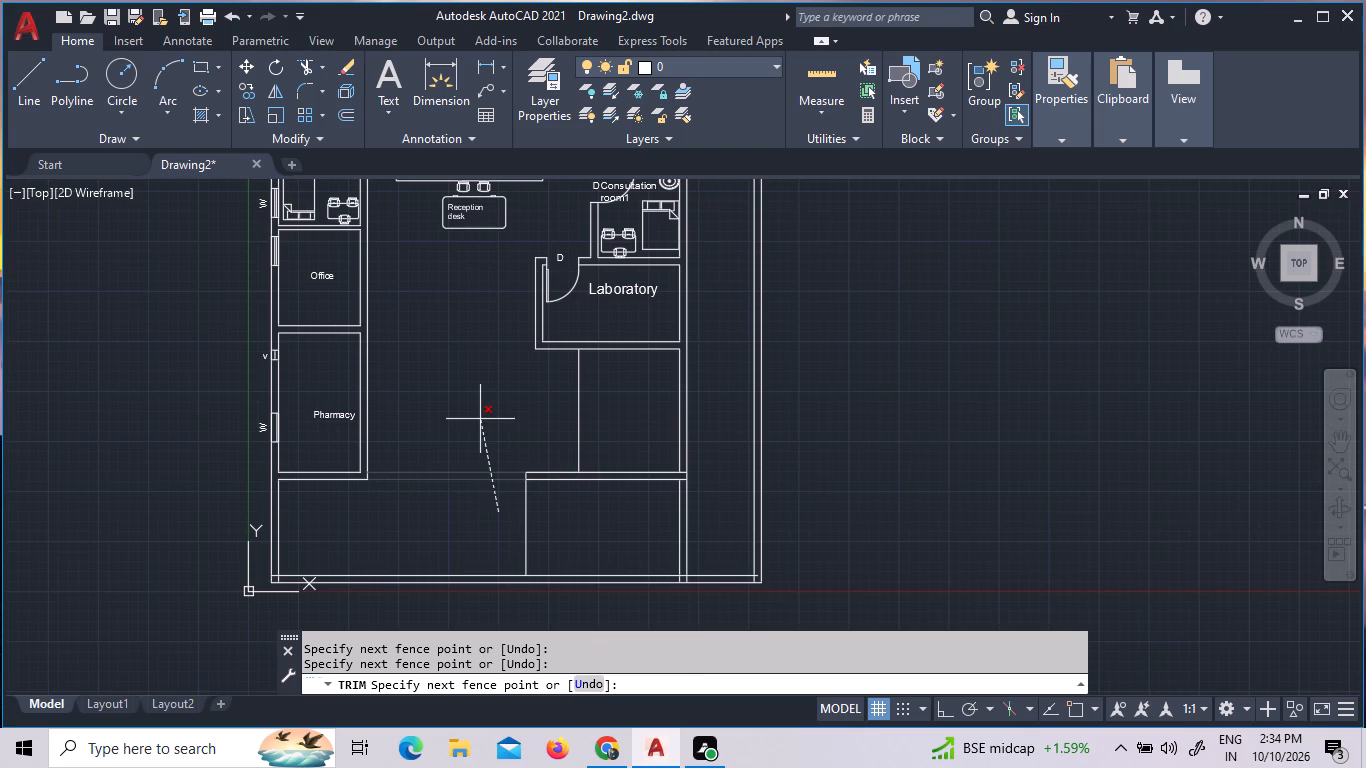
left_click(480, 419)
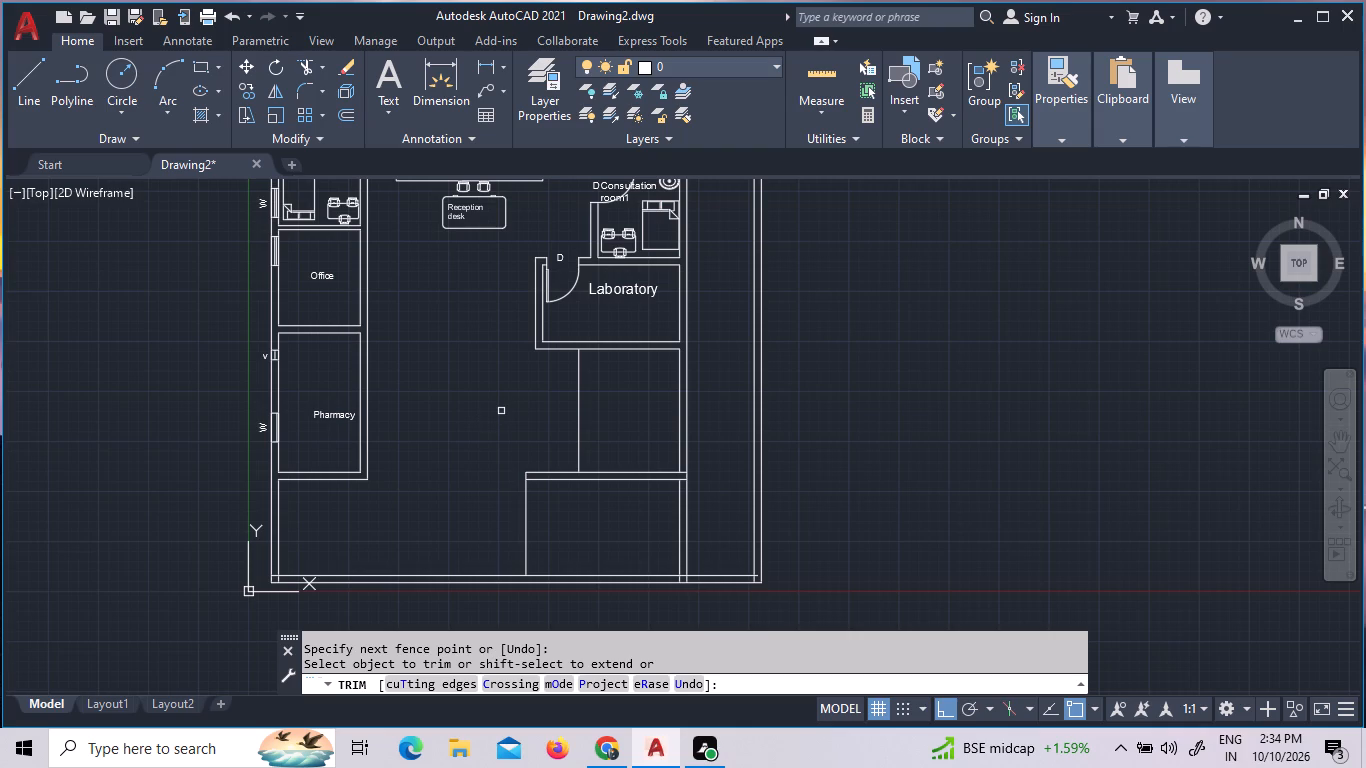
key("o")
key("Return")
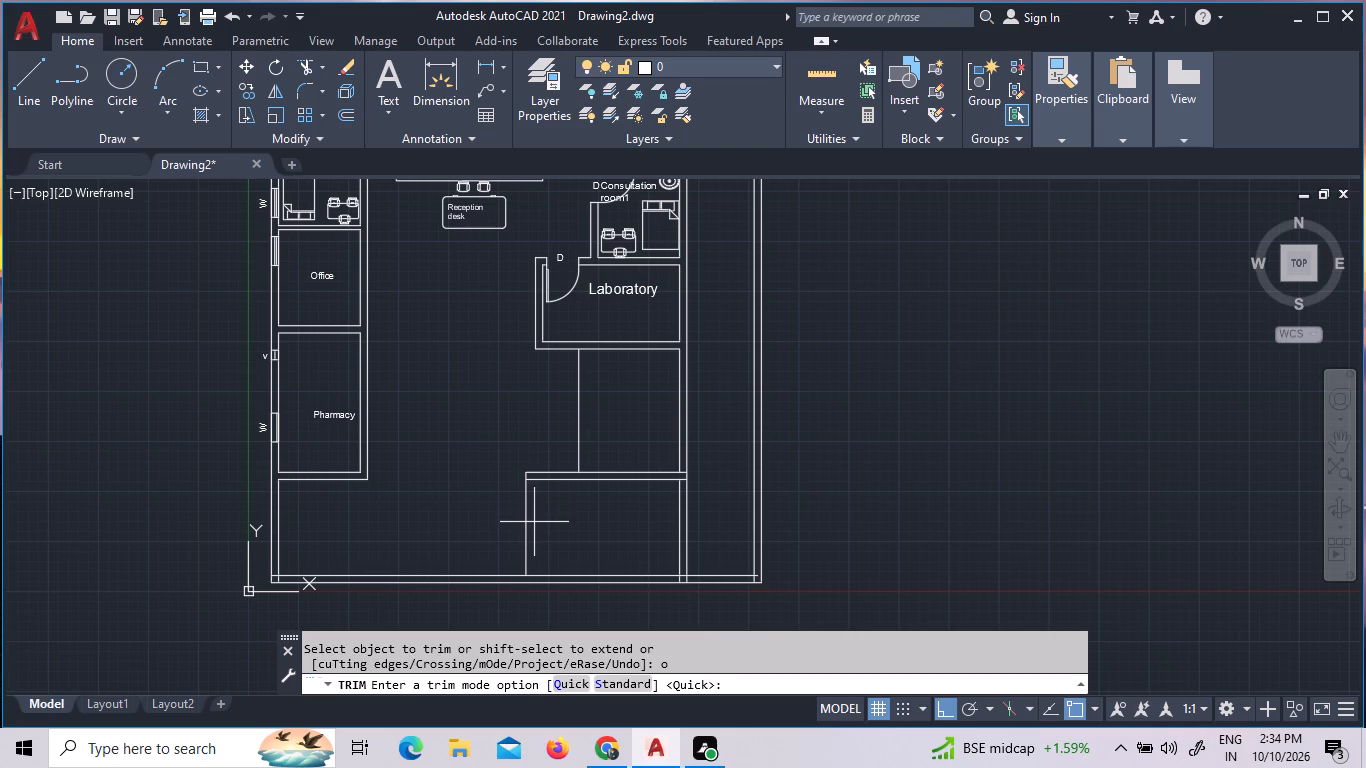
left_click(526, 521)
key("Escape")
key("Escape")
Offset the vertical line at the west end of the remaining cross wall 10' to the west.
key("o")
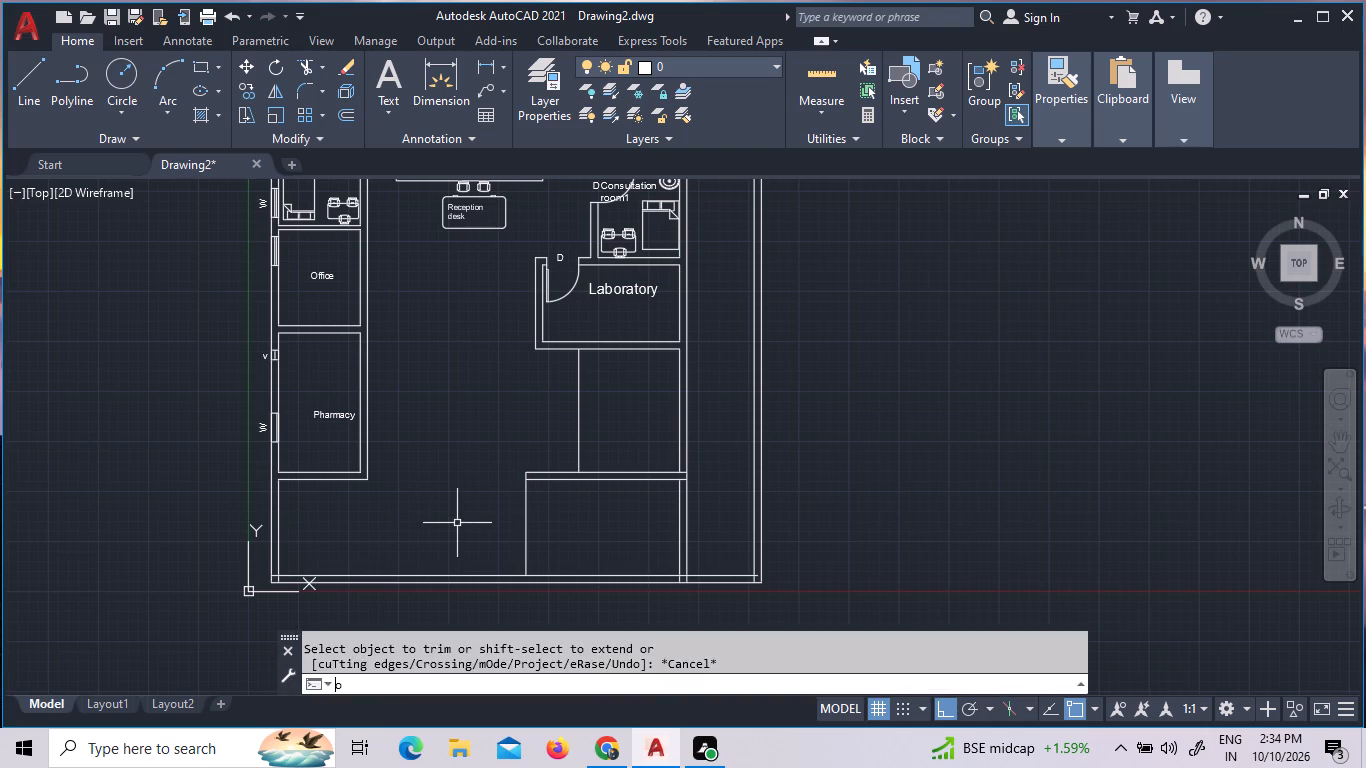
key("Return")
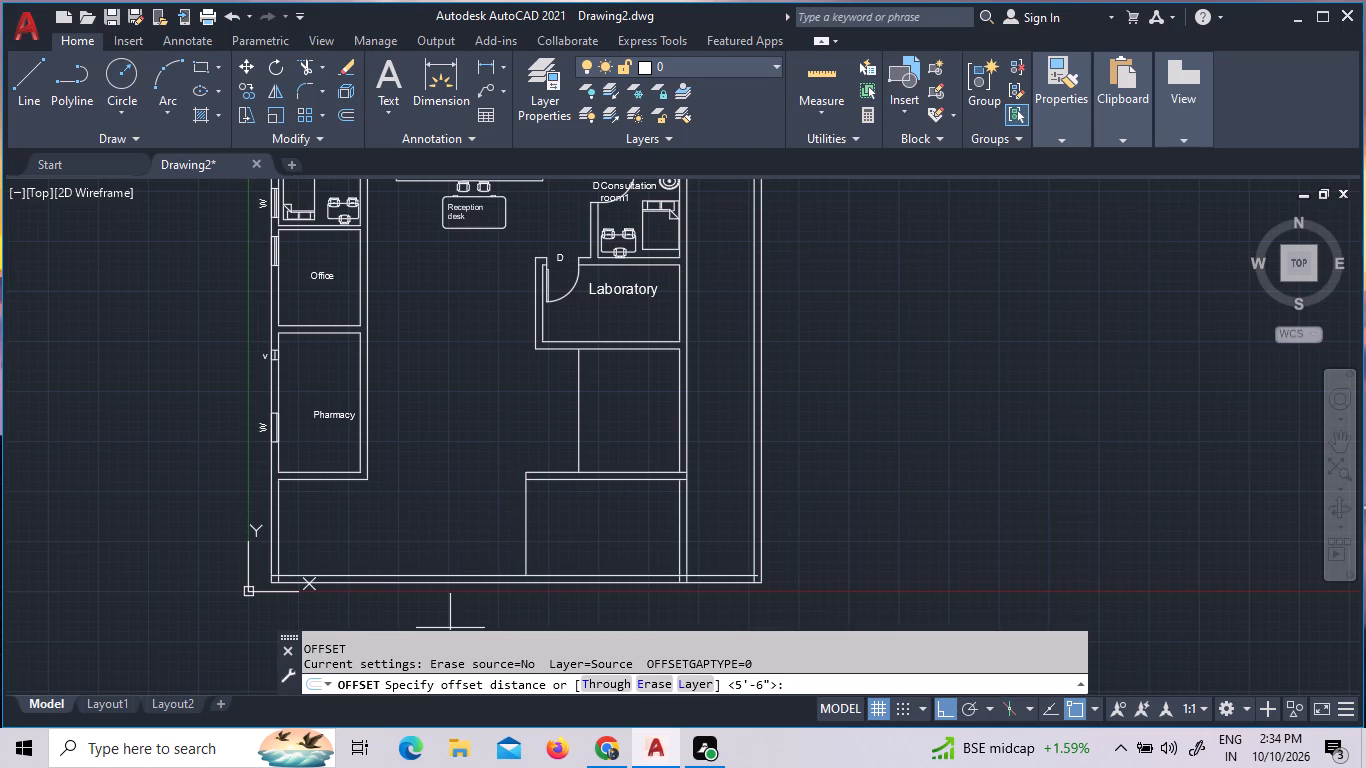
type("10'")
key("Return")
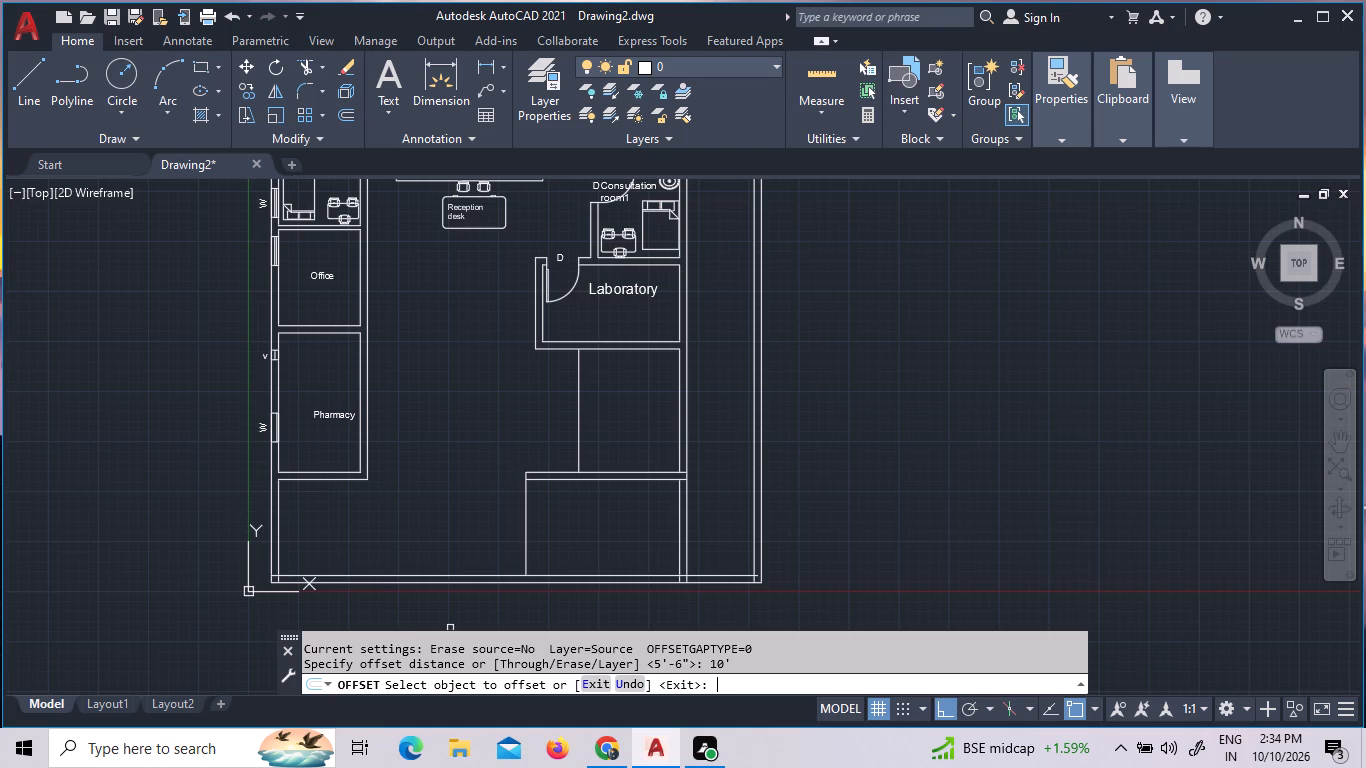
left_click(526, 546)
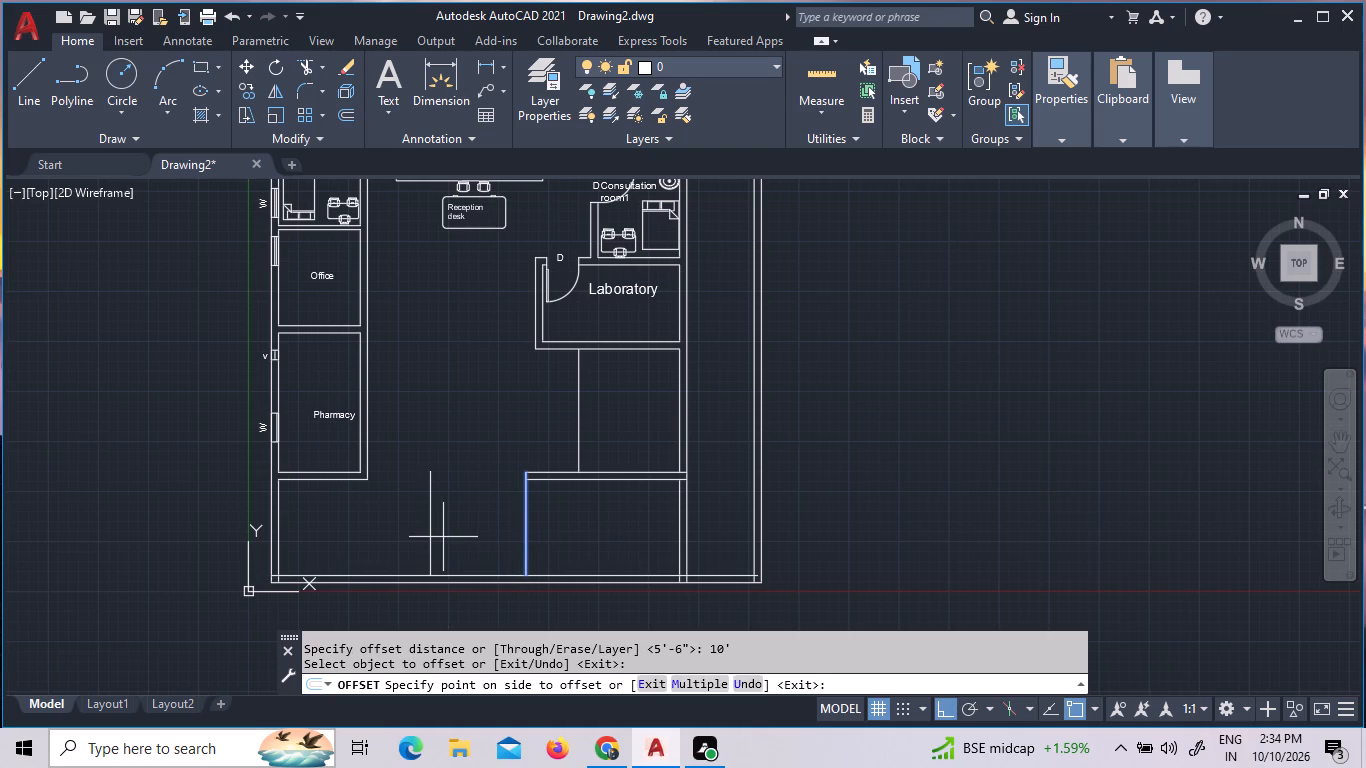
left_click(443, 537)
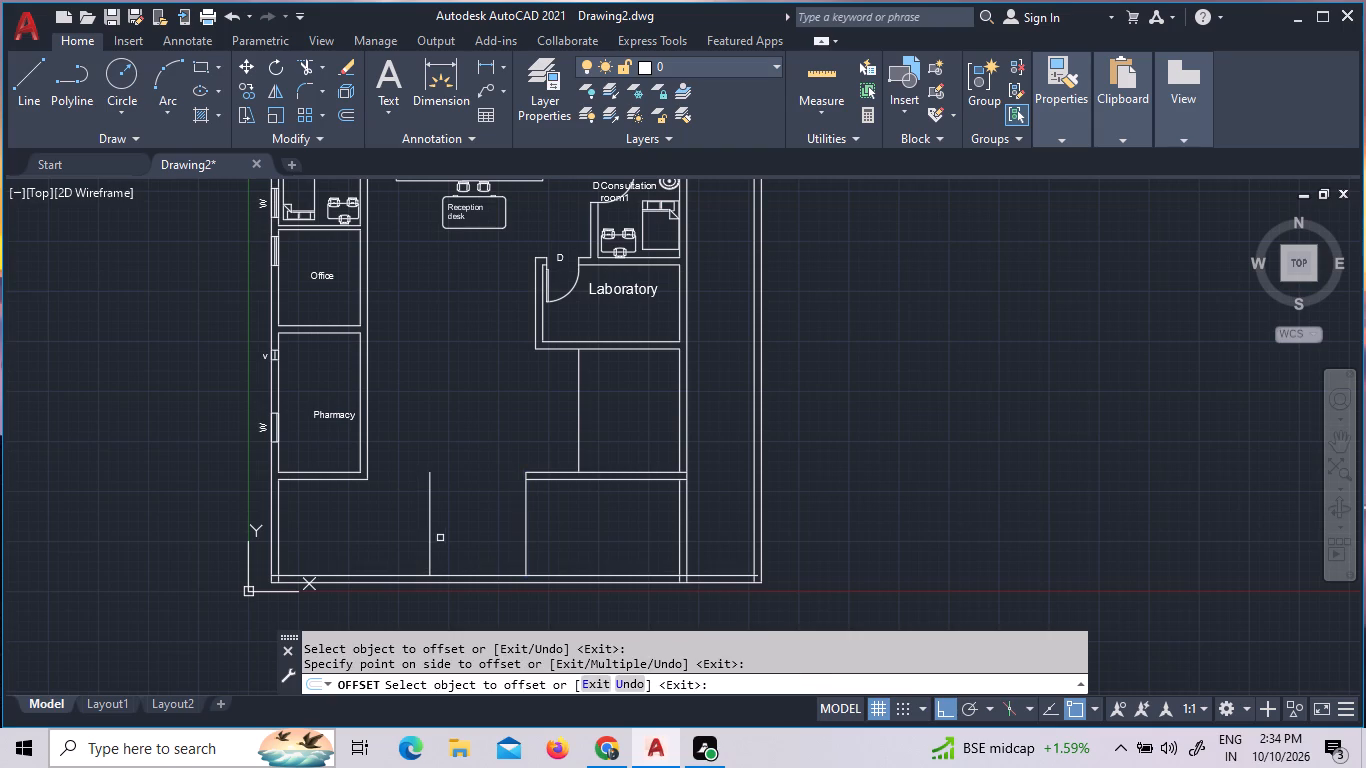
scroll(440, 538, "down", 1)
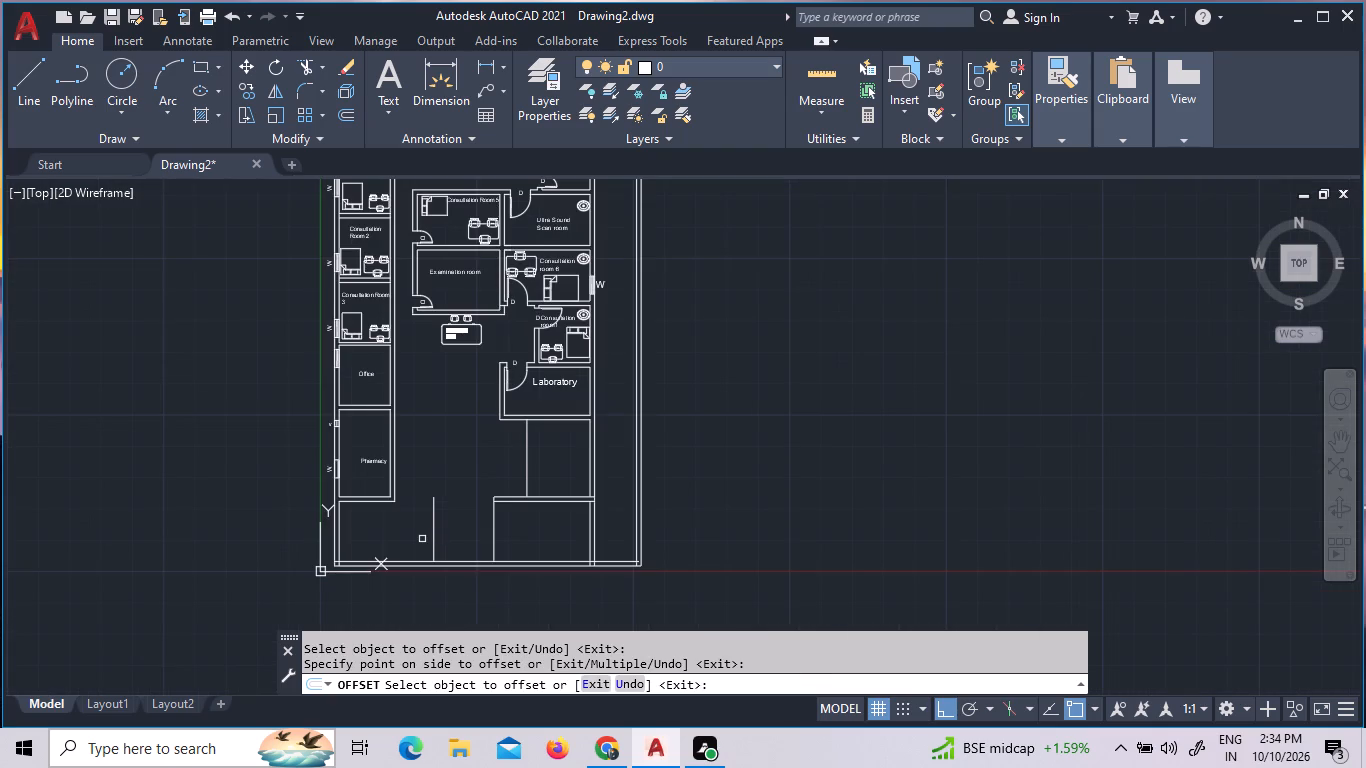
scroll(422, 539, "down", 1)
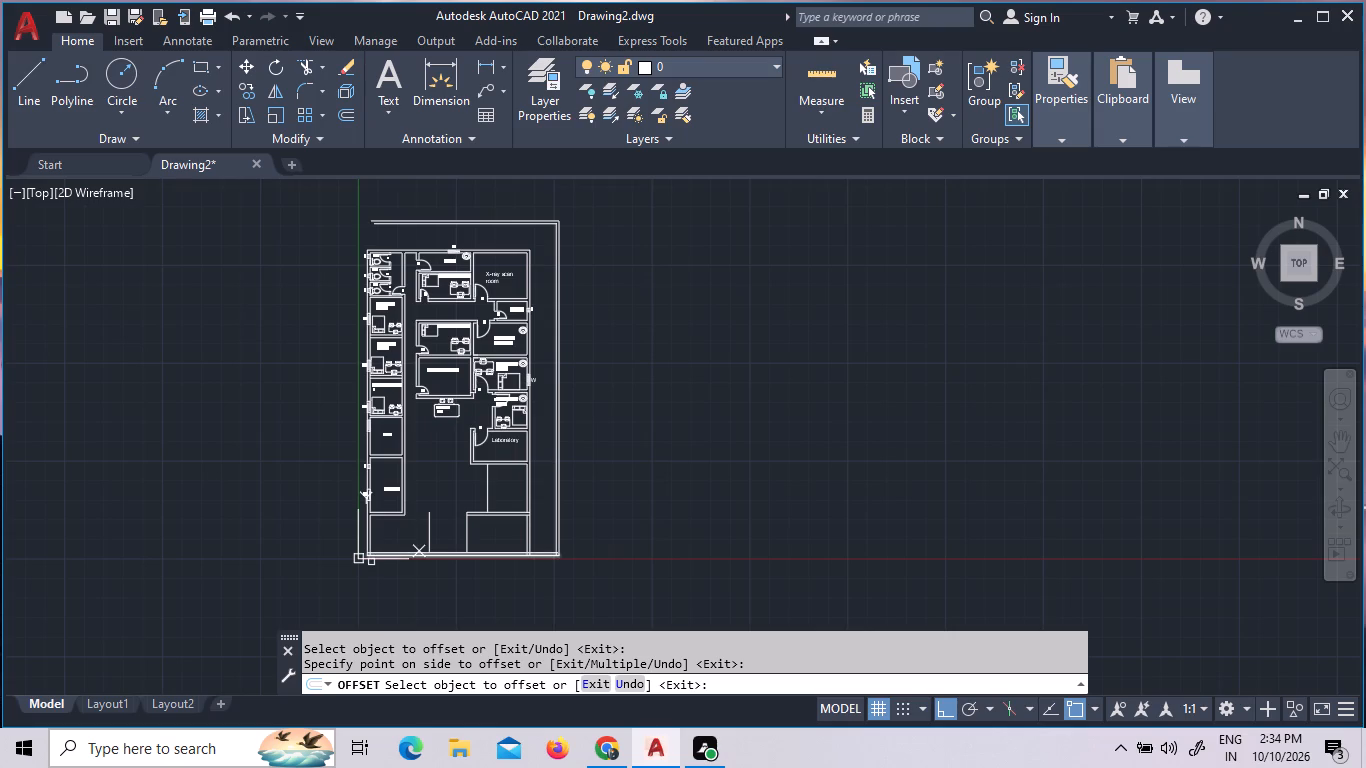
scroll(427, 526, "up", 3)
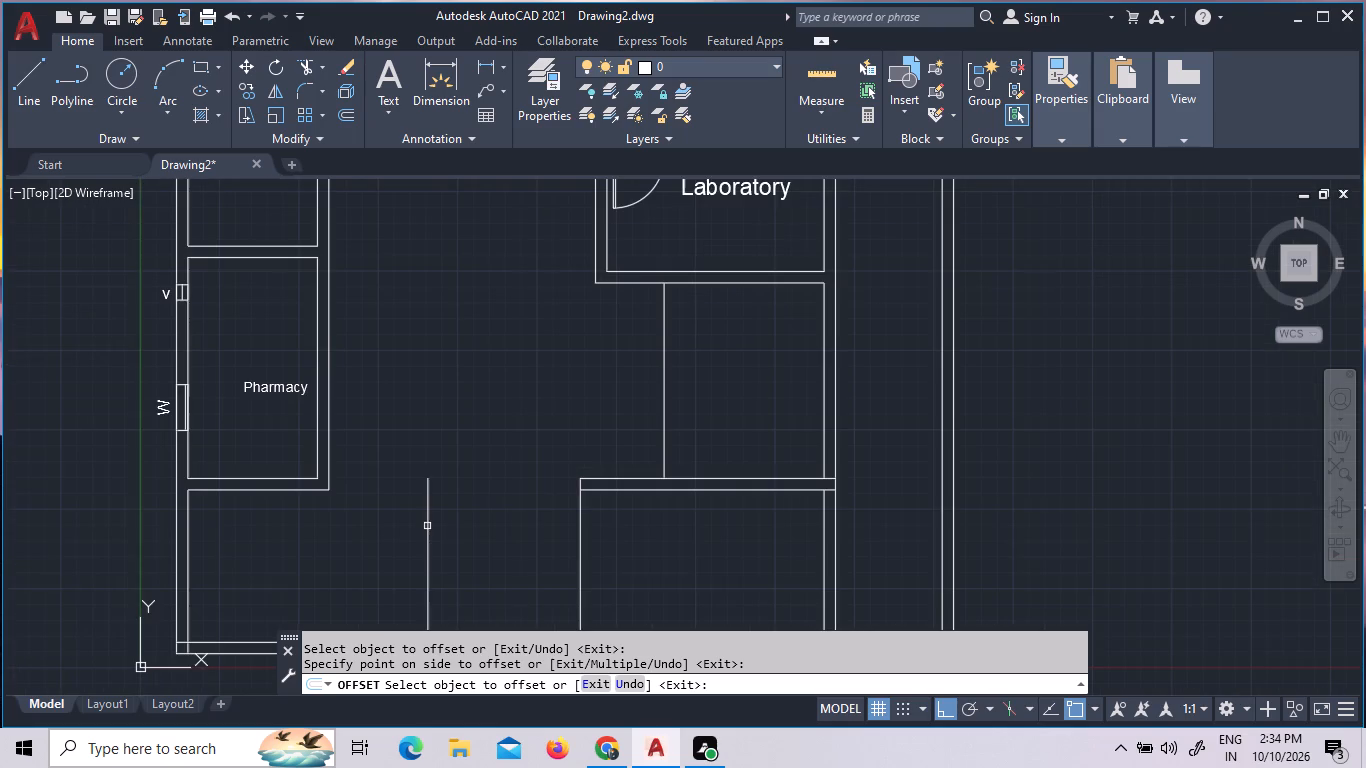
key("Escape")
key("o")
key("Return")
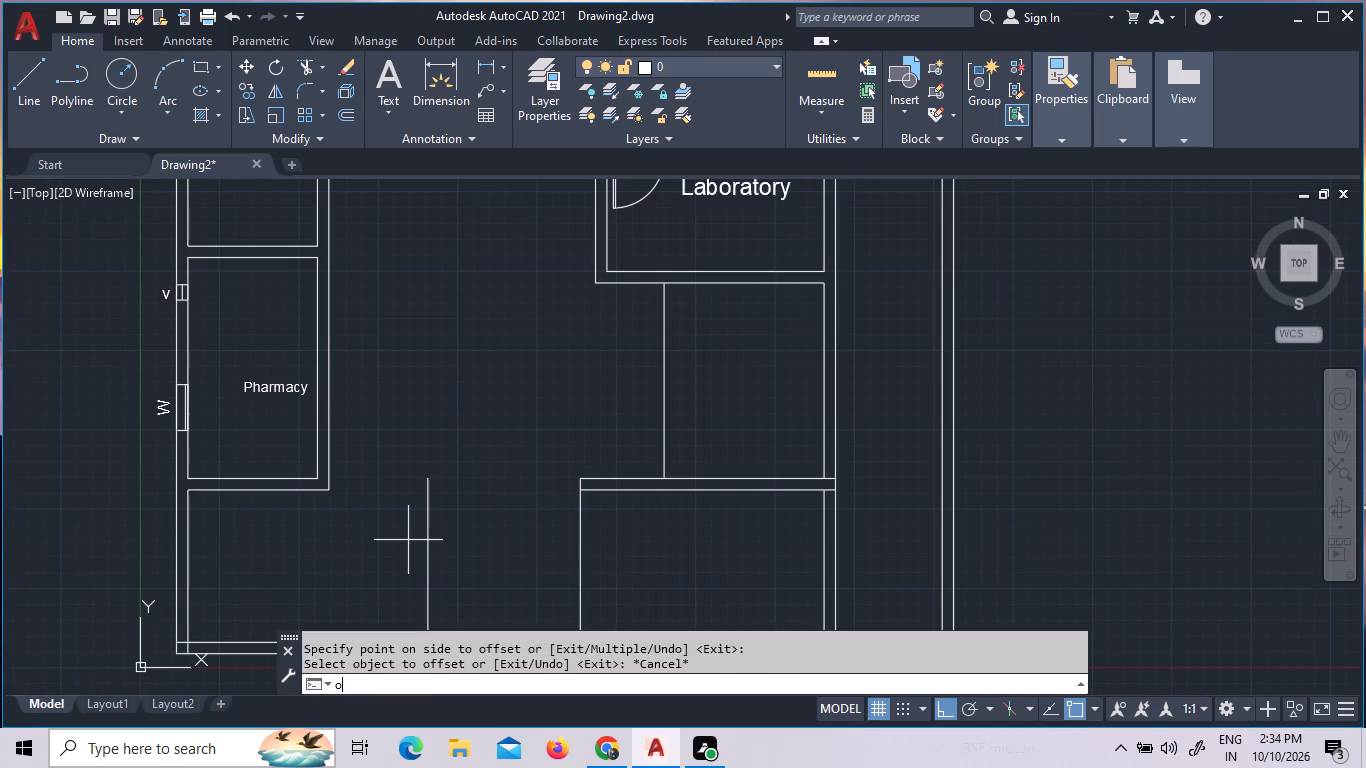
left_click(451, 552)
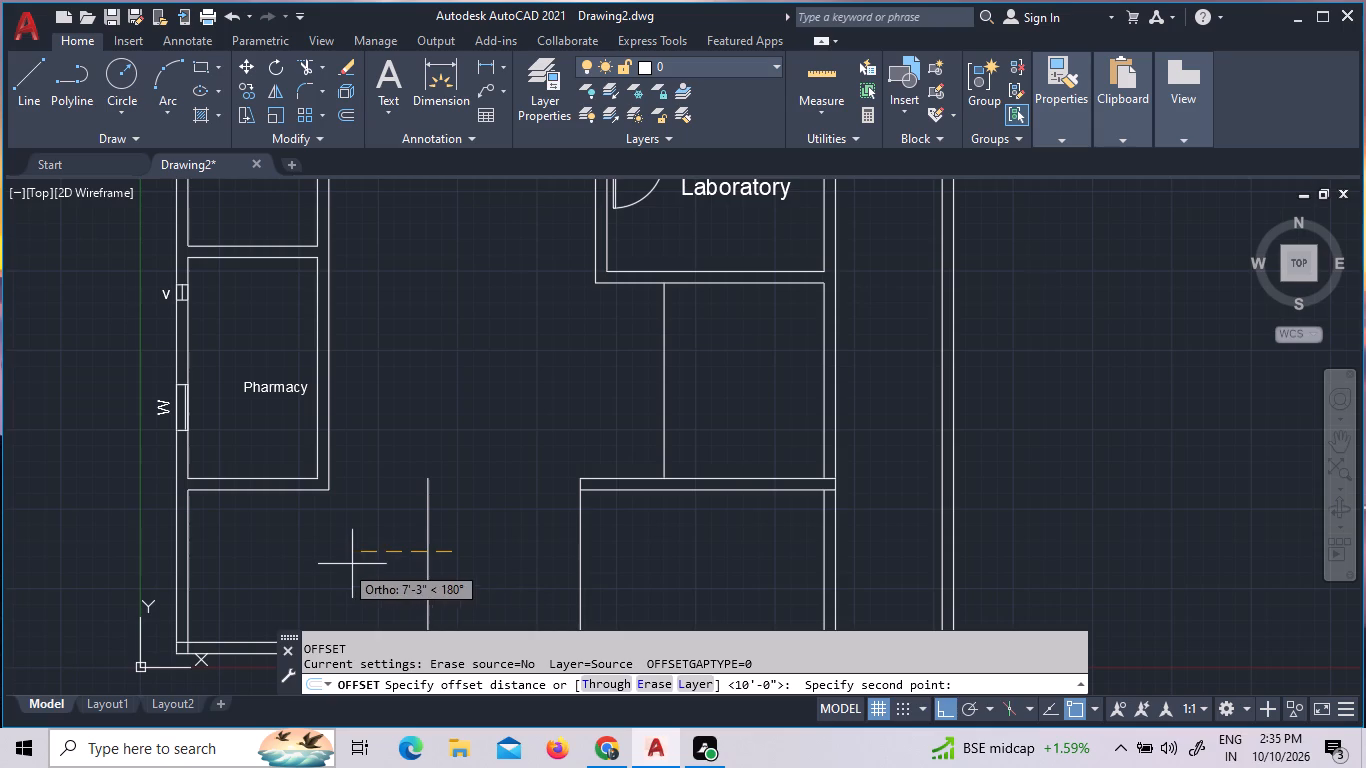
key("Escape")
Offset the new vertical line southeast of the pharmacy 4' to the west.
key("o")
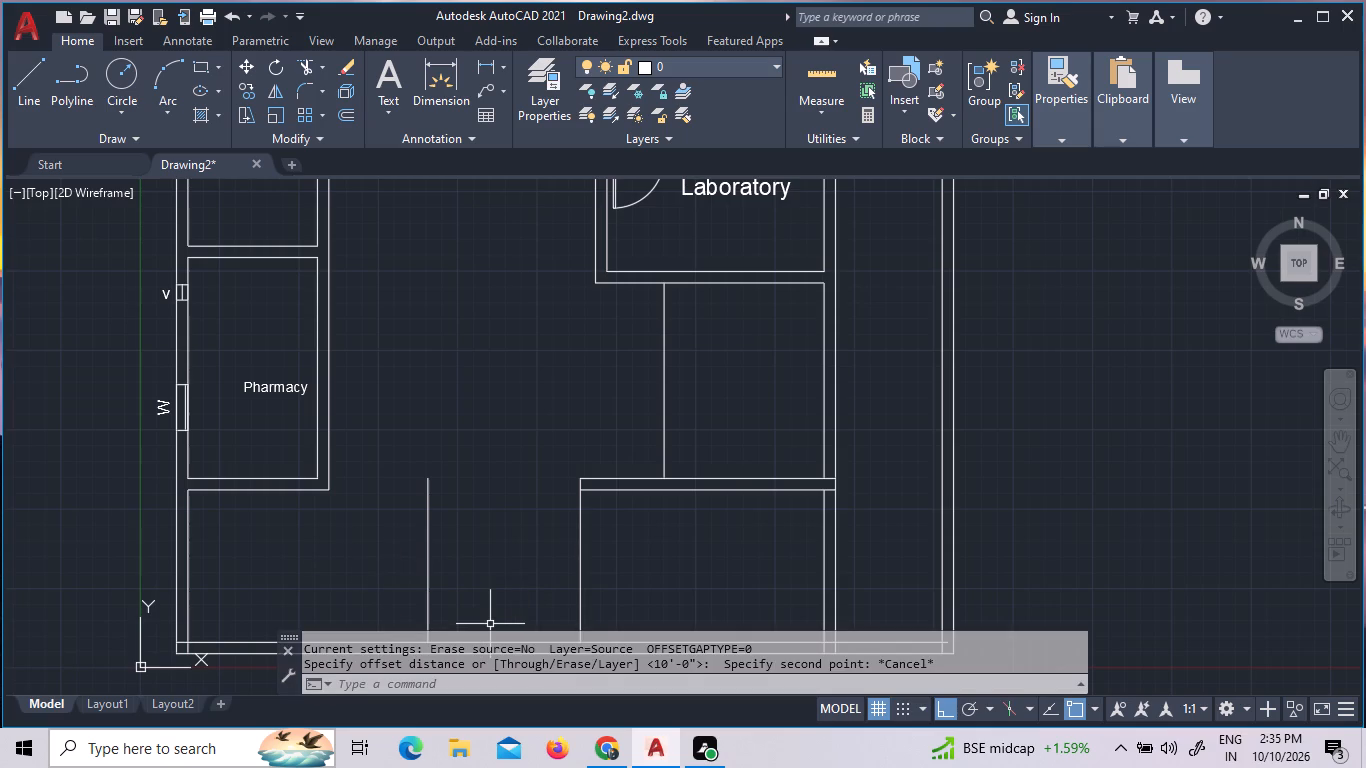
key("Return")
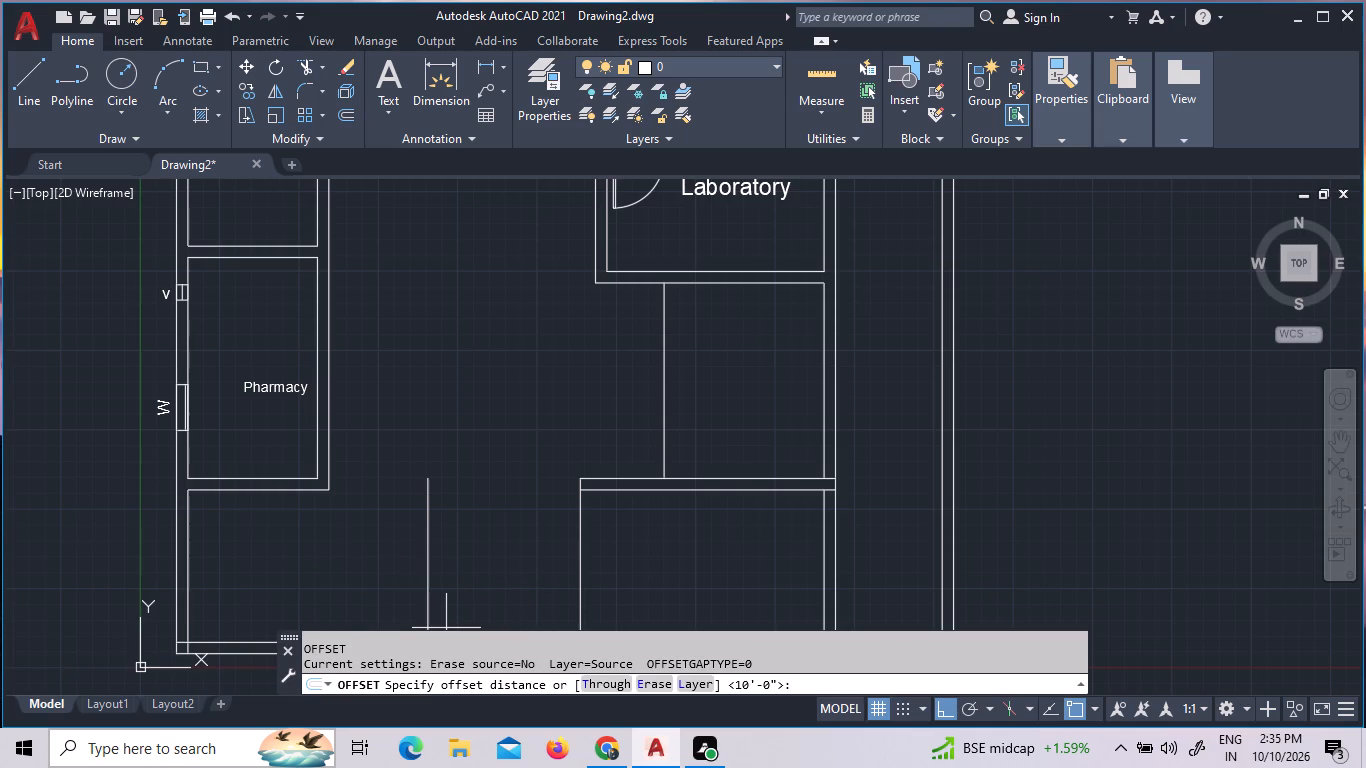
key("4")
key("apostrophe")
key("Return")
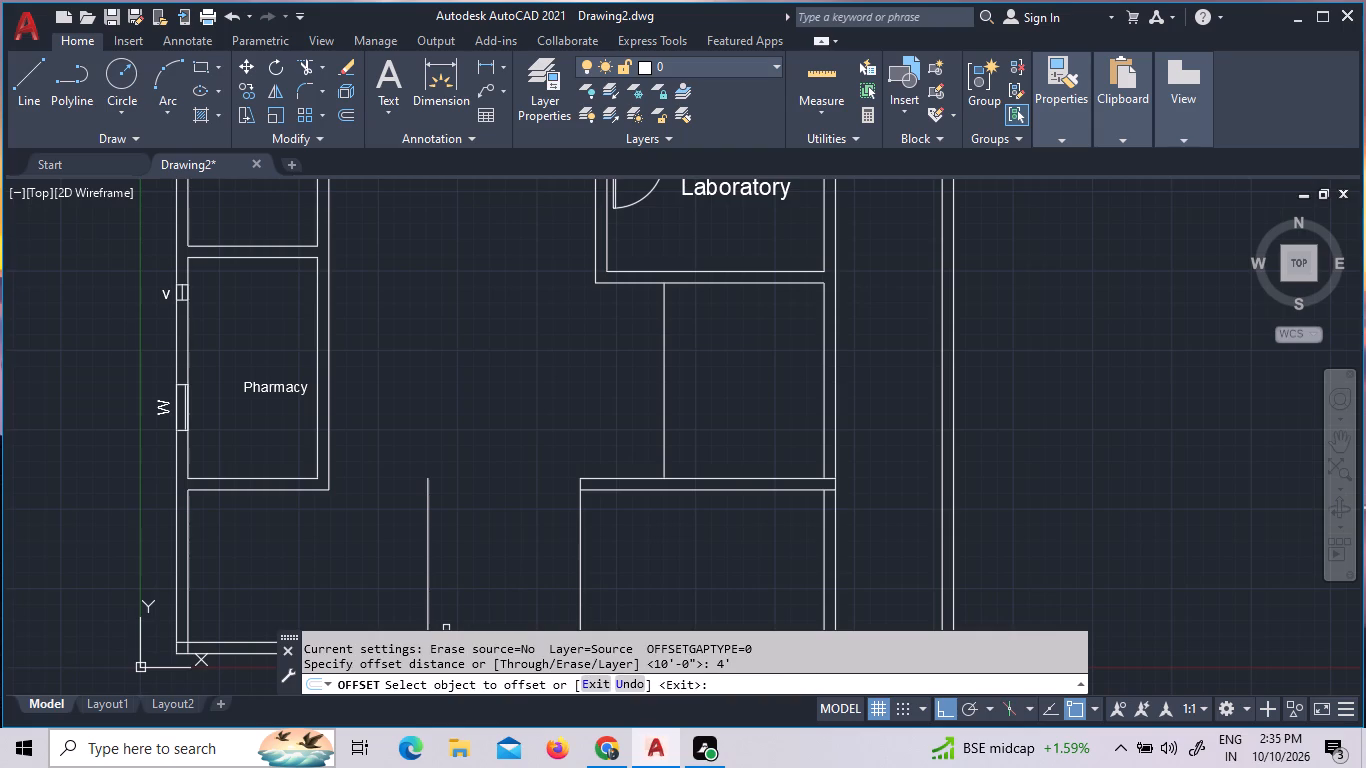
left_click(431, 571)
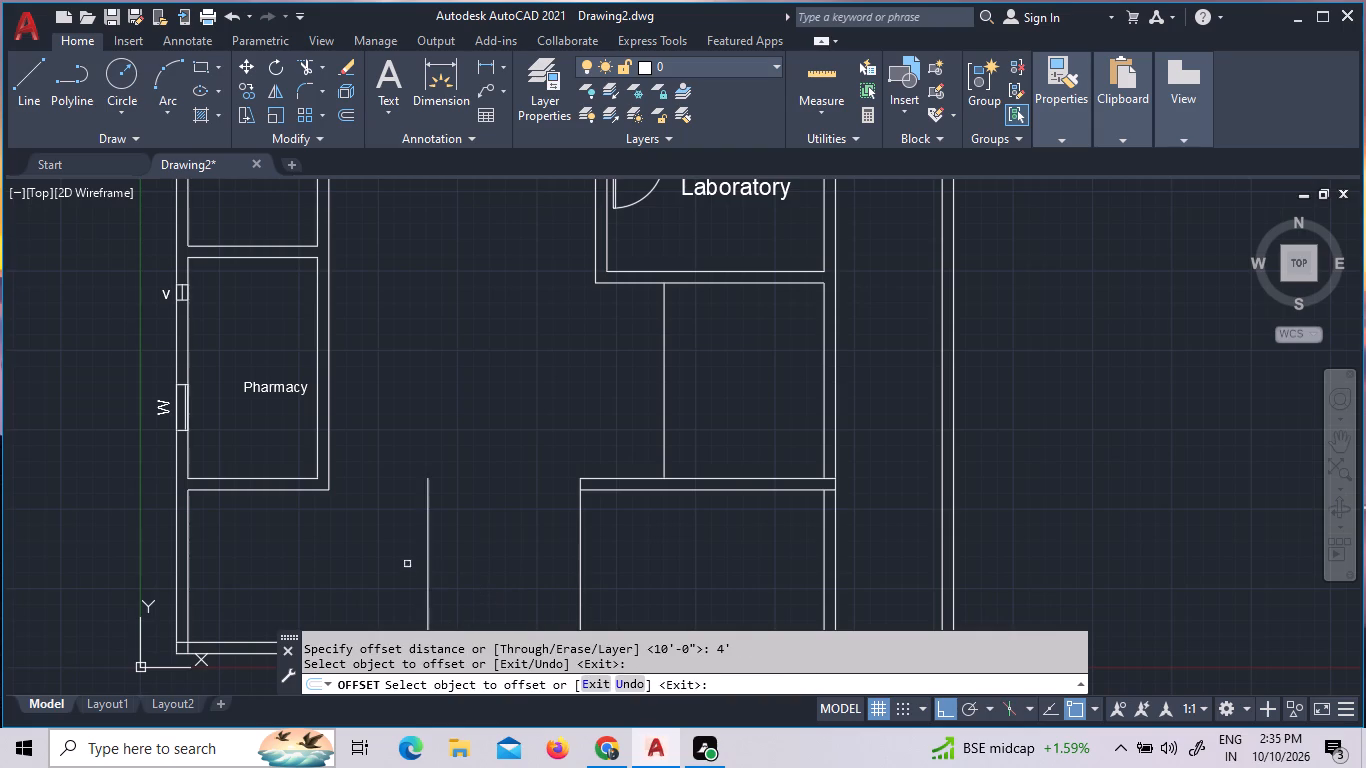
left_click(429, 572)
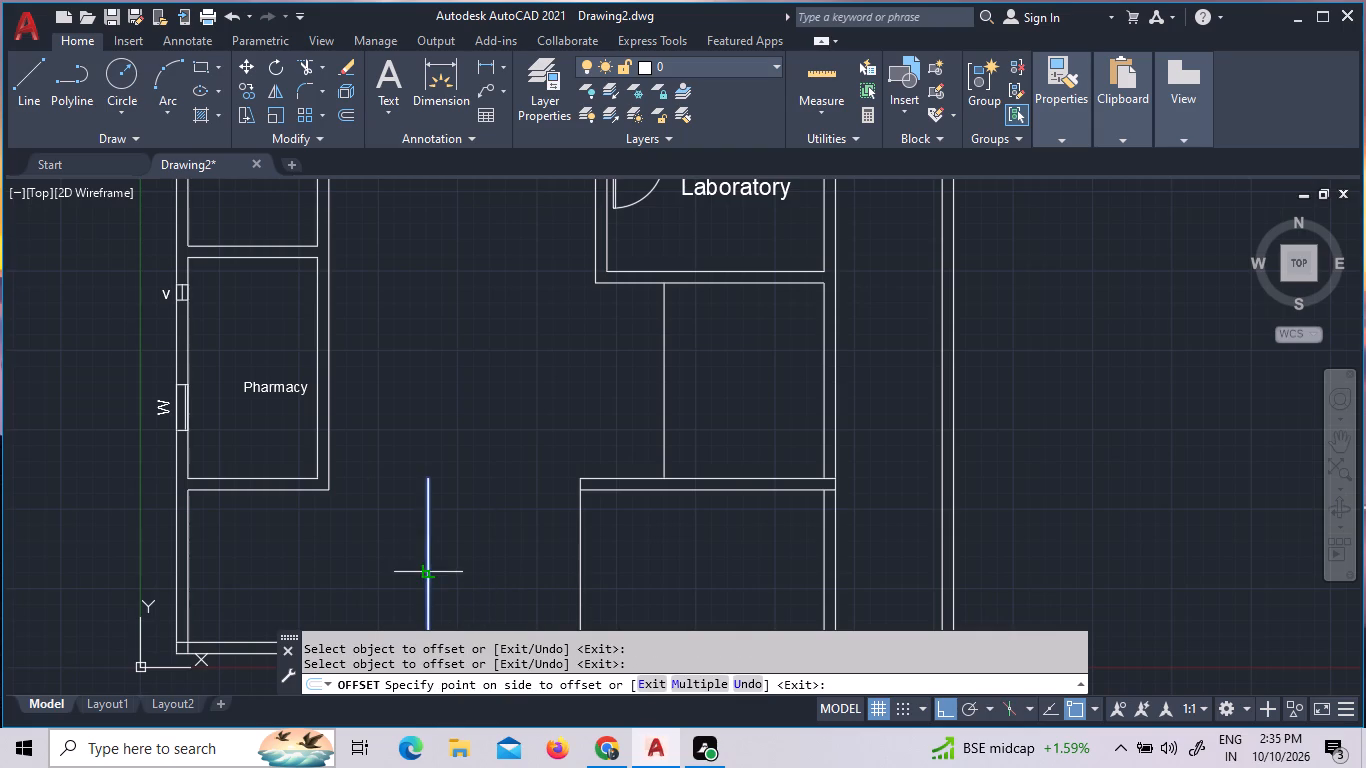
left_click(385, 565)
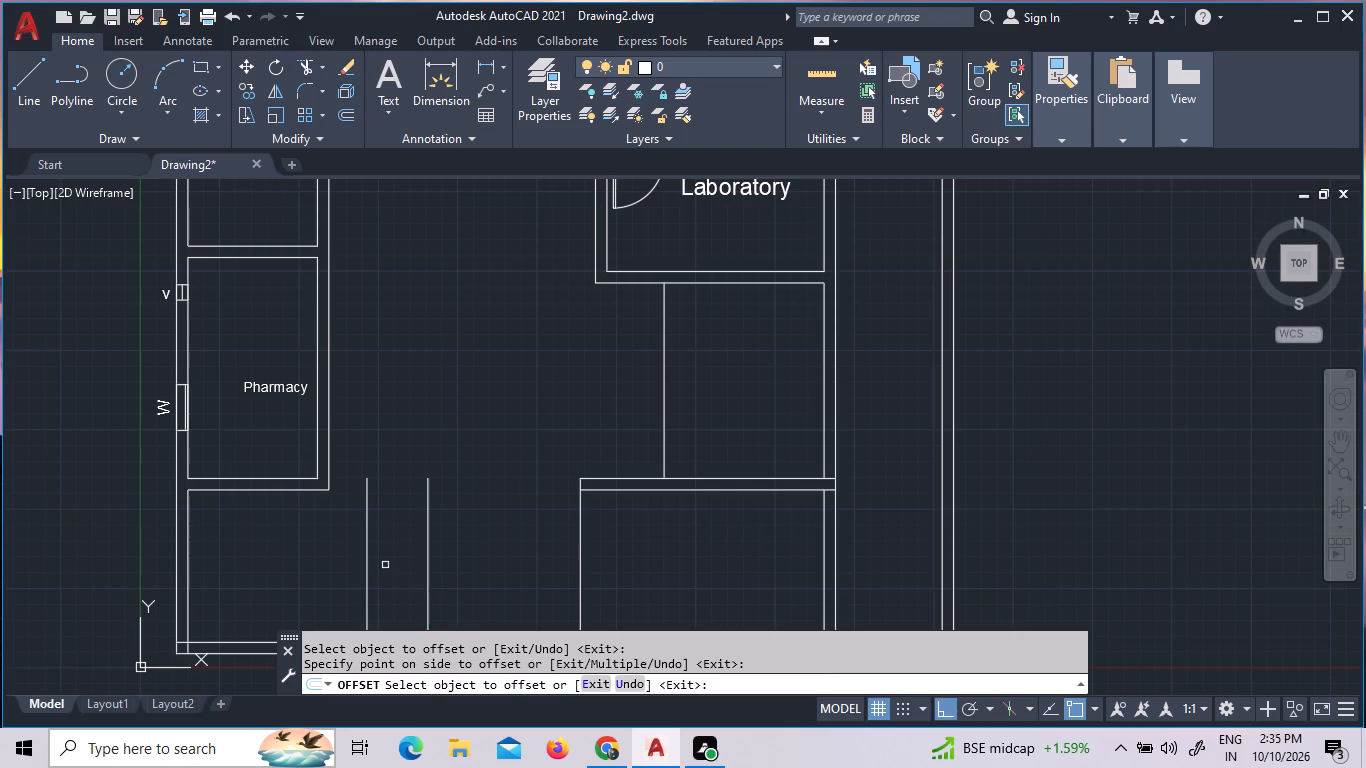
key("Escape")
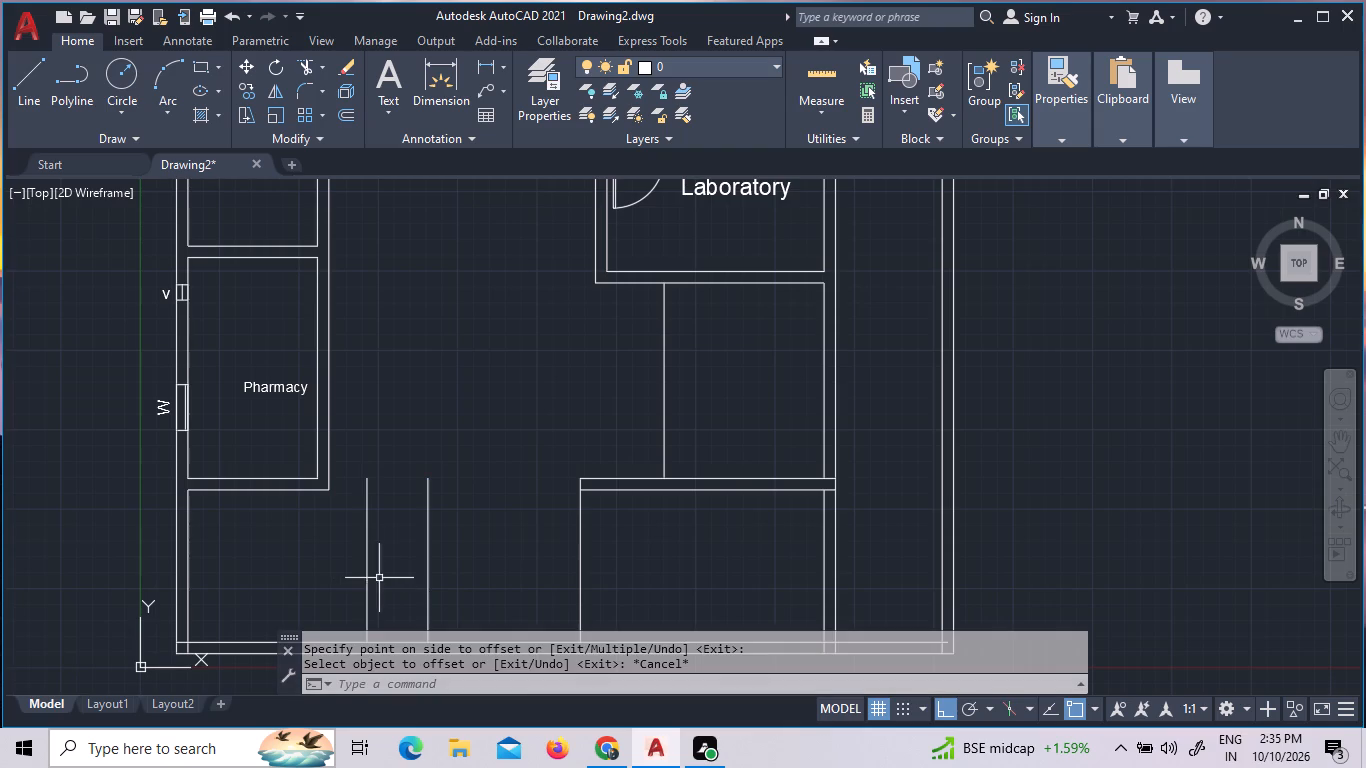
Draw a horizontal line about 4'-5" long eastward from the midpoint of the vertical partition line below the laboratory.
scroll(435, 564, "down", 2)
scroll(637, 553, "up", 1)
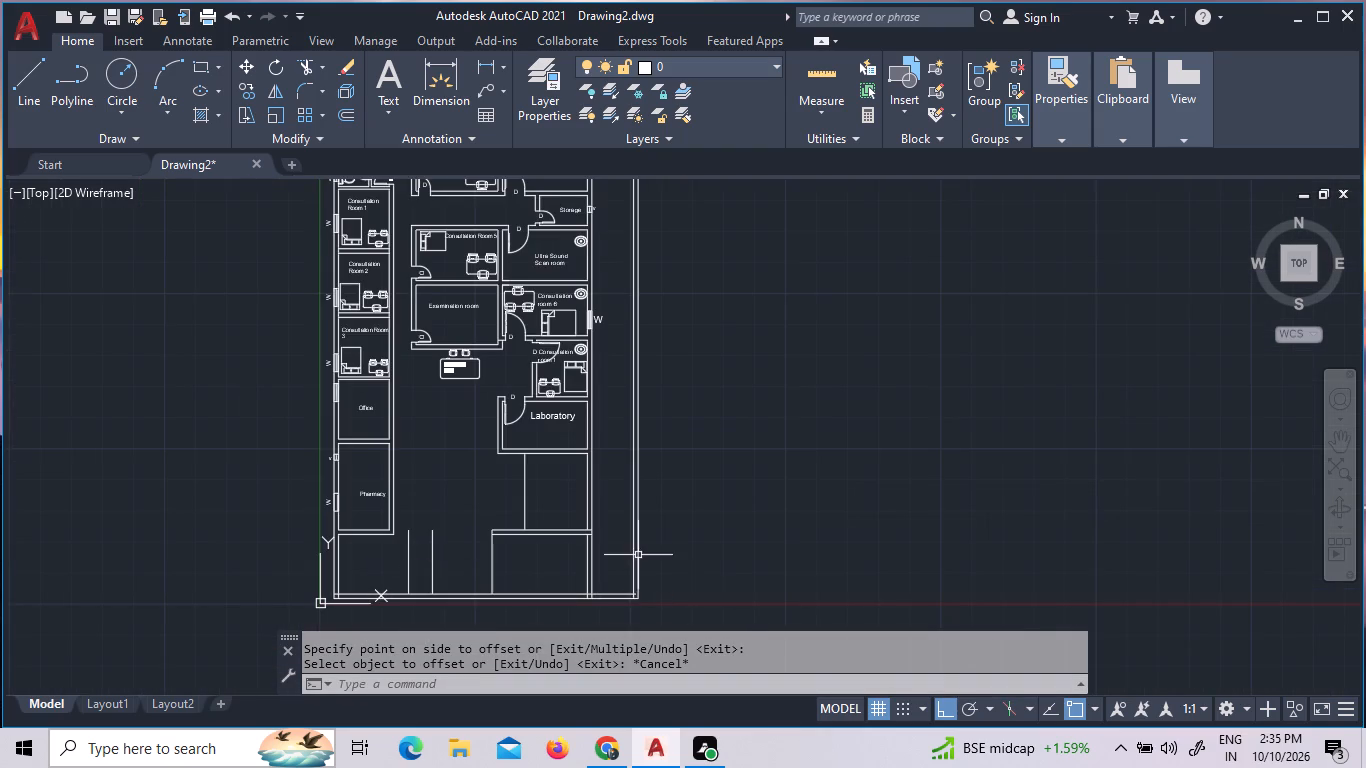
scroll(637, 553, "up", 1)
scroll(535, 499, "up", 1)
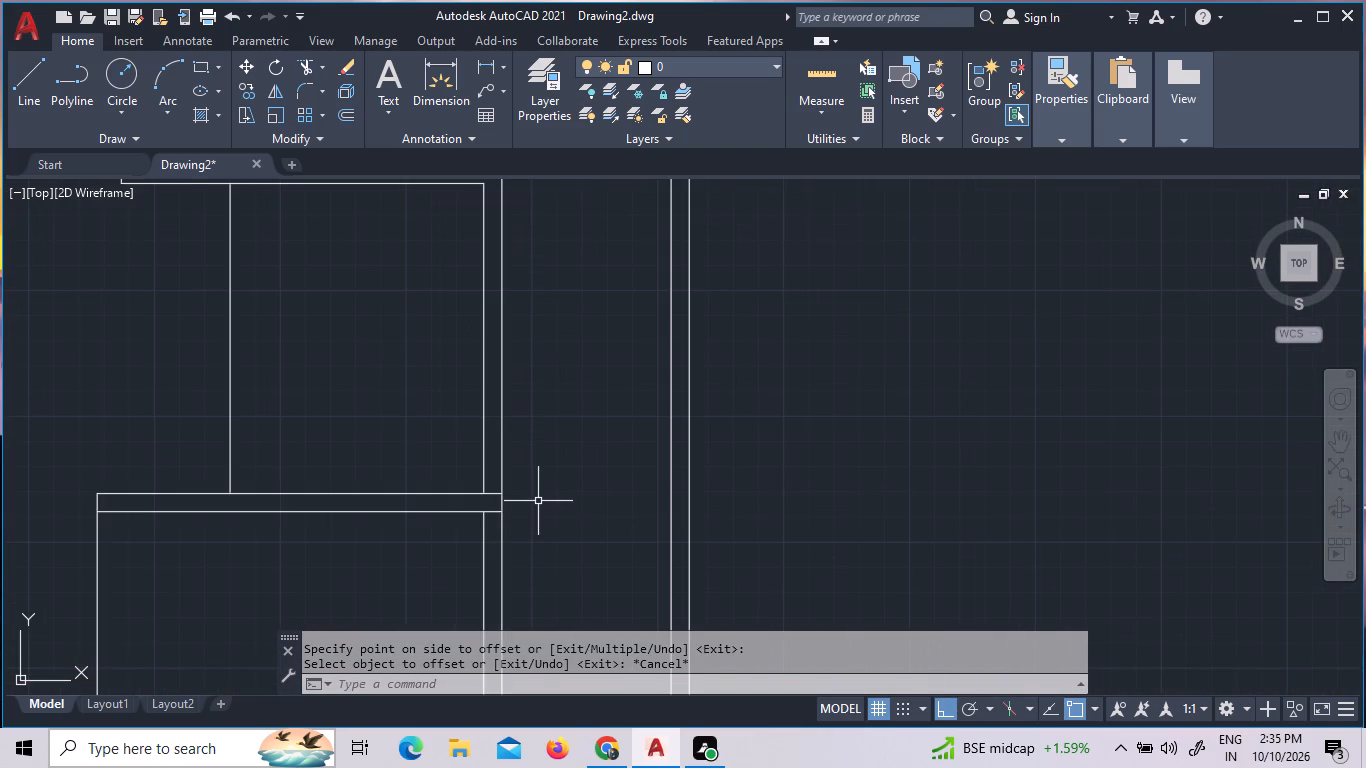
scroll(539, 501, "down", 2)
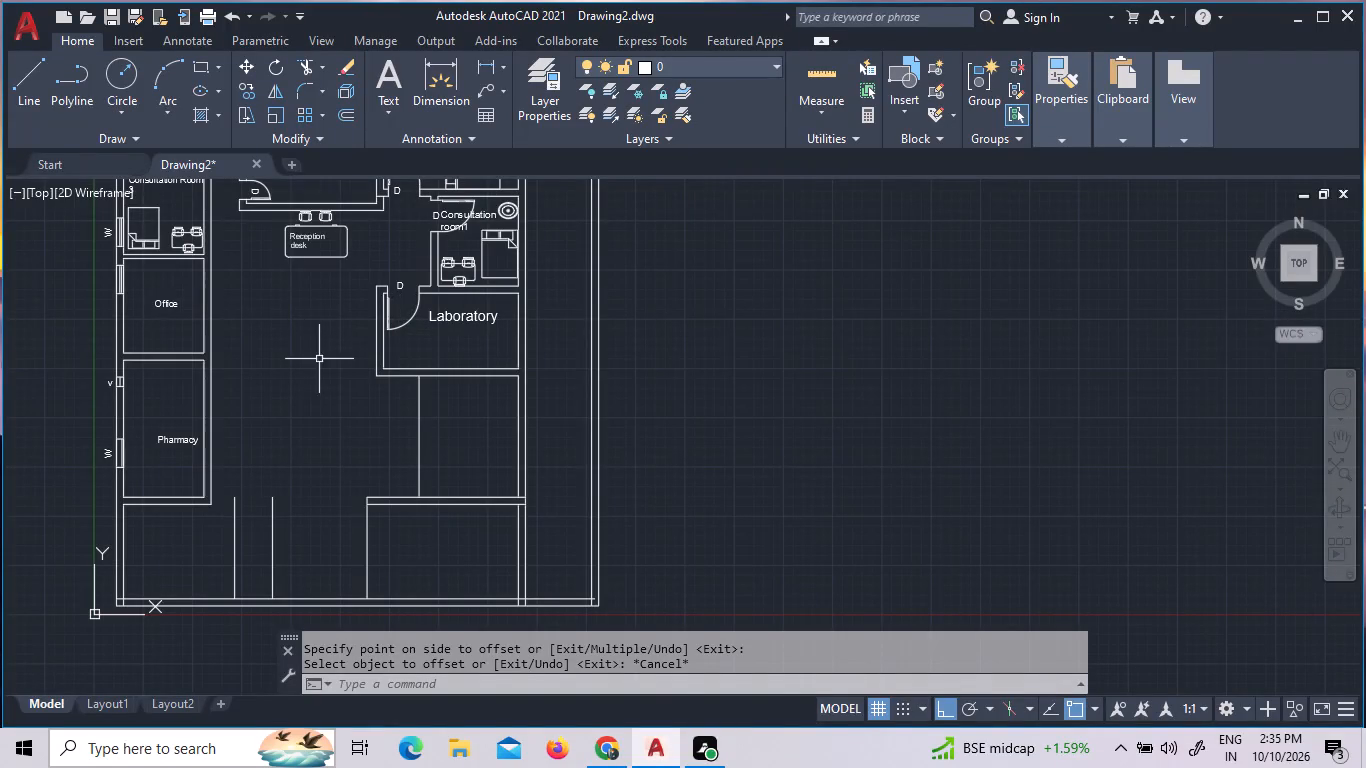
scroll(491, 468, "up", 1)
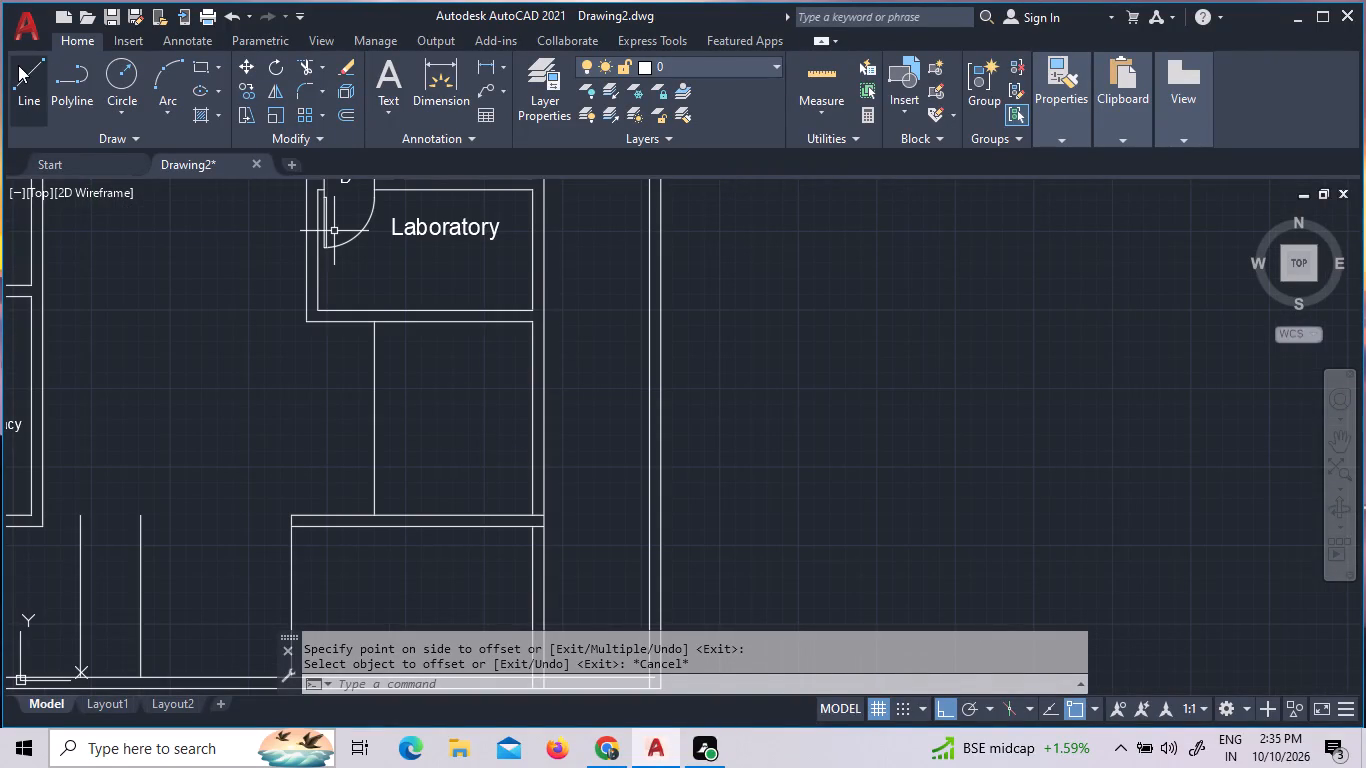
left_click(18, 65)
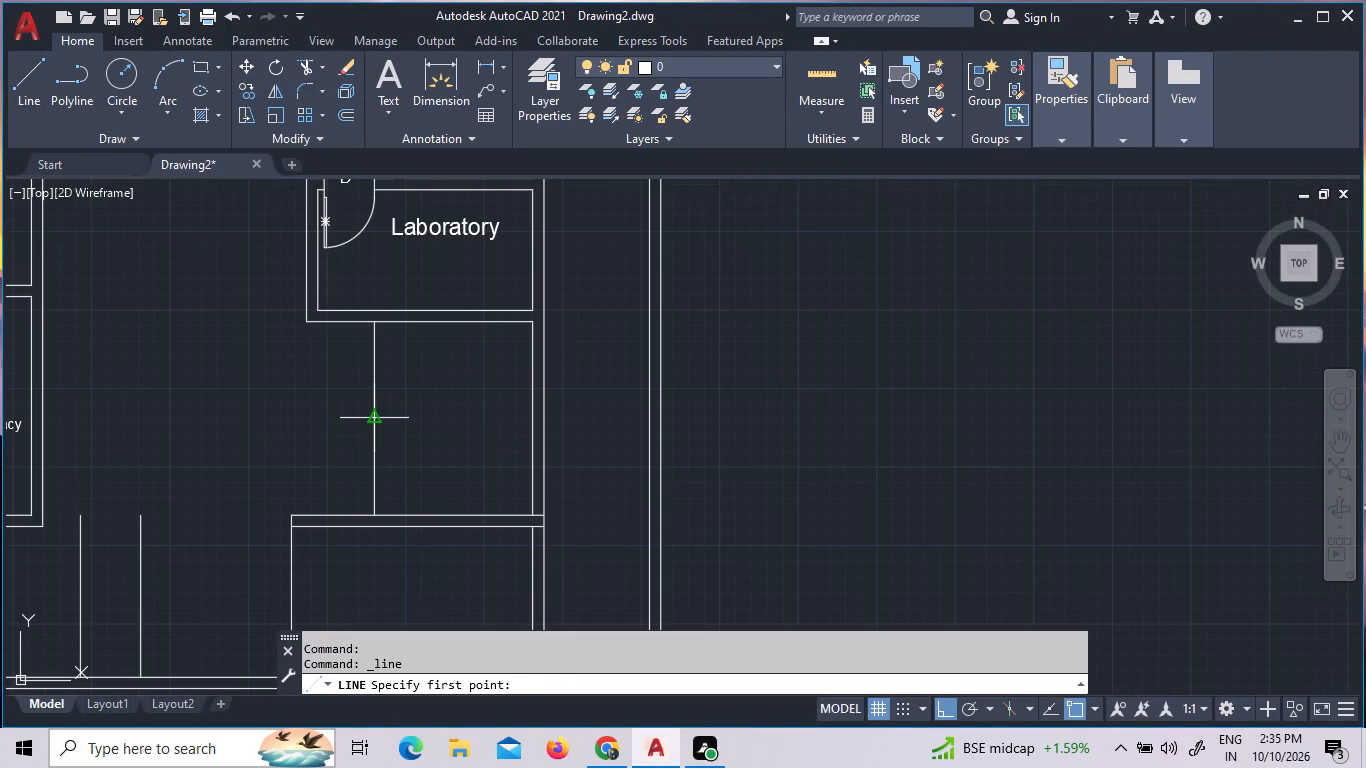
left_click(376, 420)
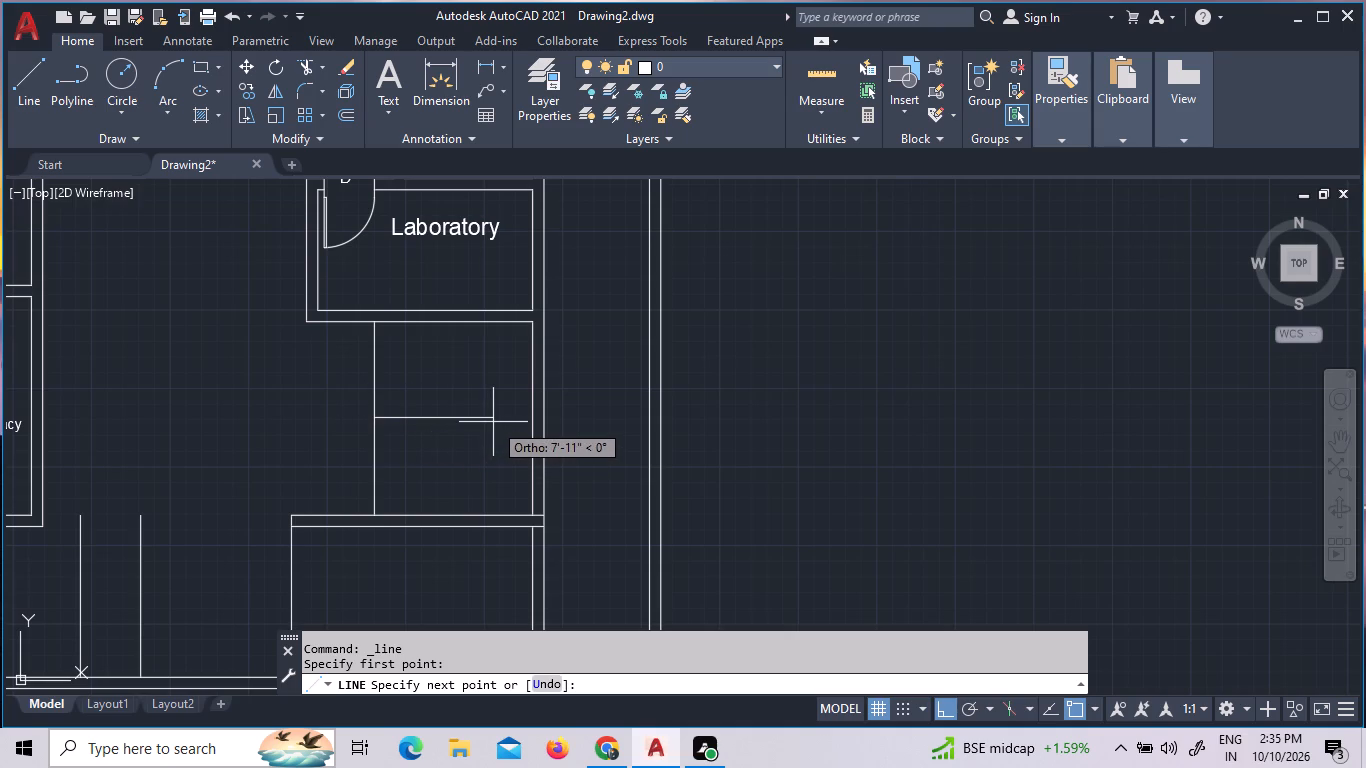
left_click(441, 404)
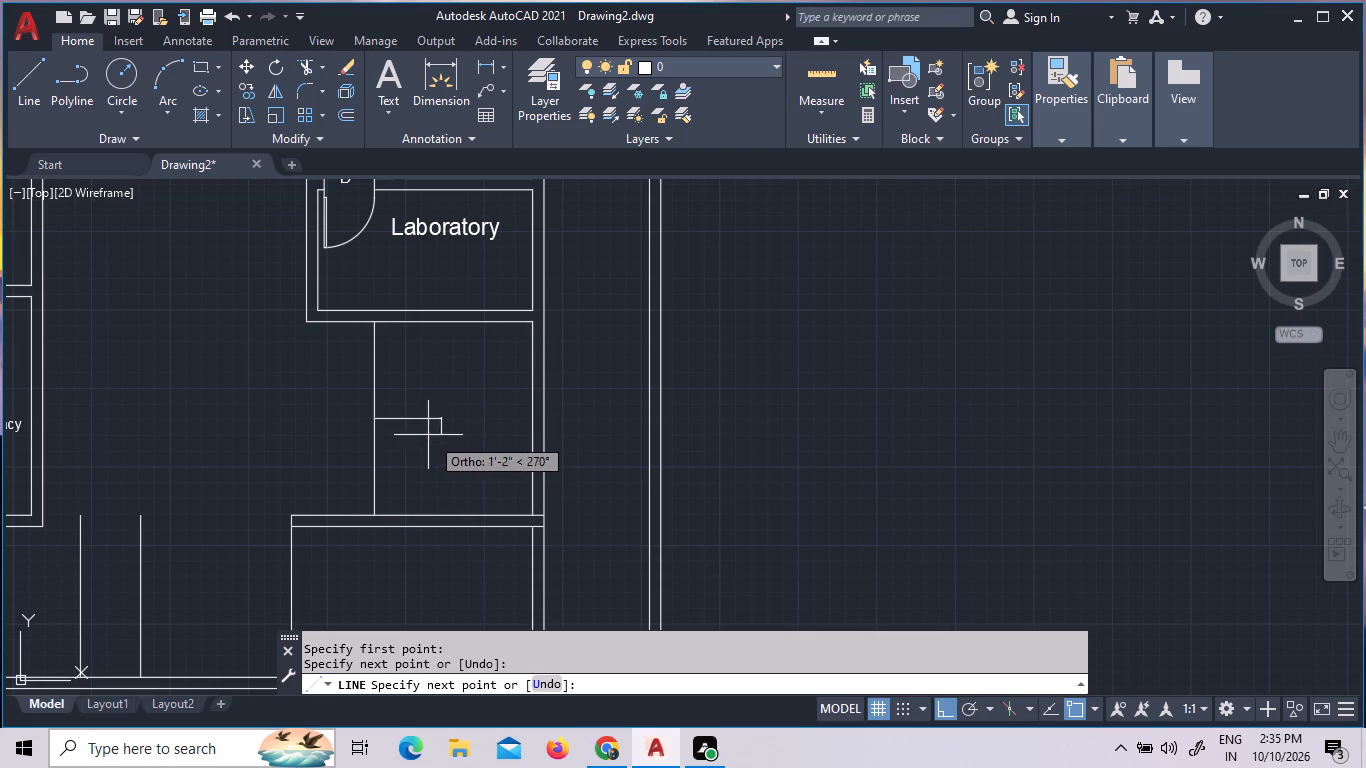
key("Escape")
Quick-measure the room below the laboratory around the new short horizontal line.
key("o")
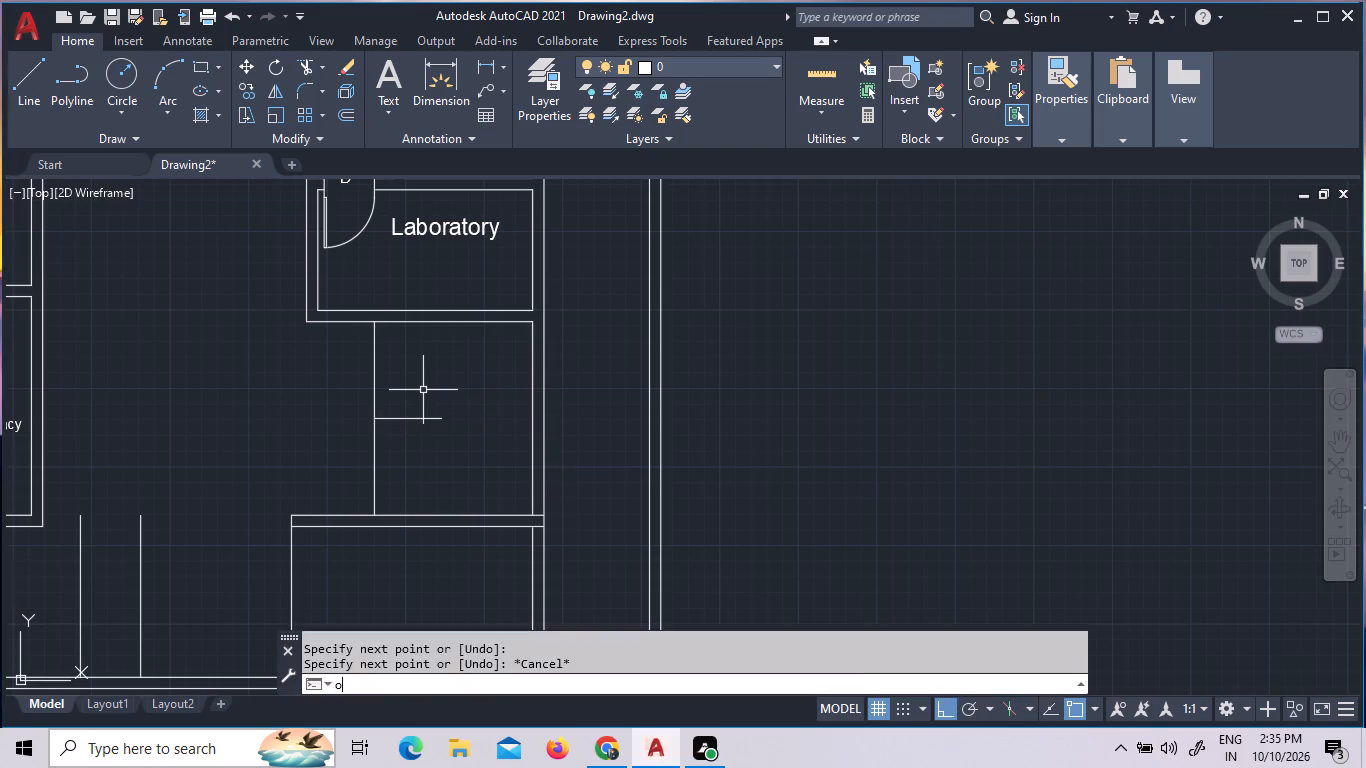
key("Return")
left_click(830, 76)
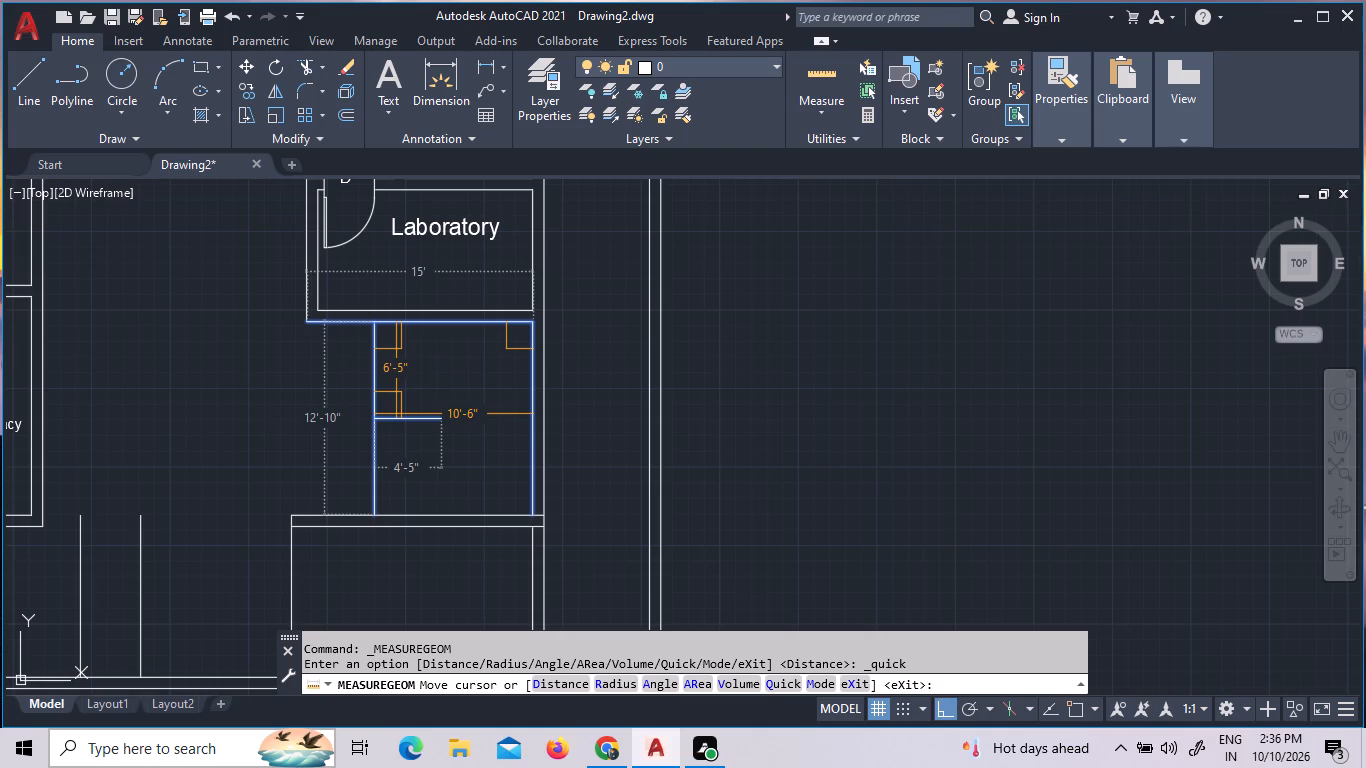
key("Escape")
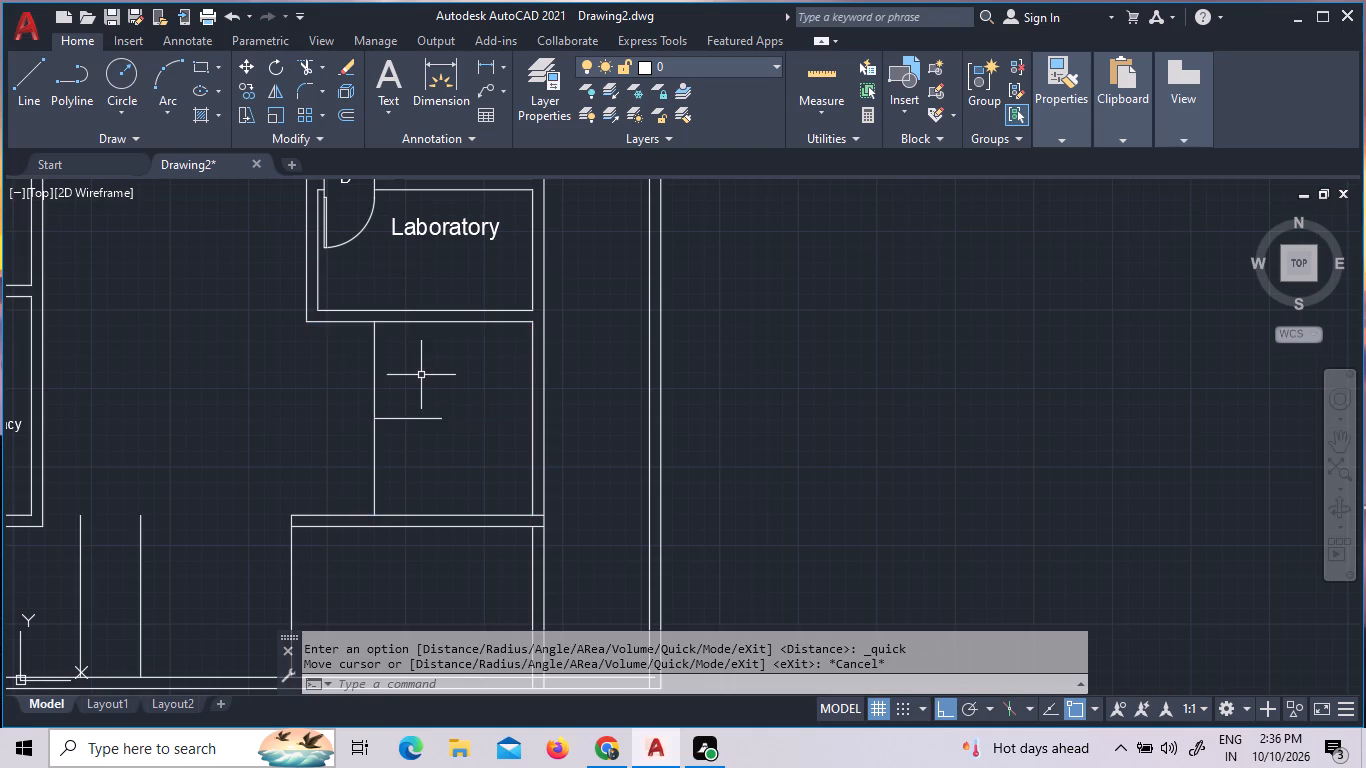
Offset the short horizontal line below the laboratory 3' to the south and 3' to the north.
key("o")
key("Return")
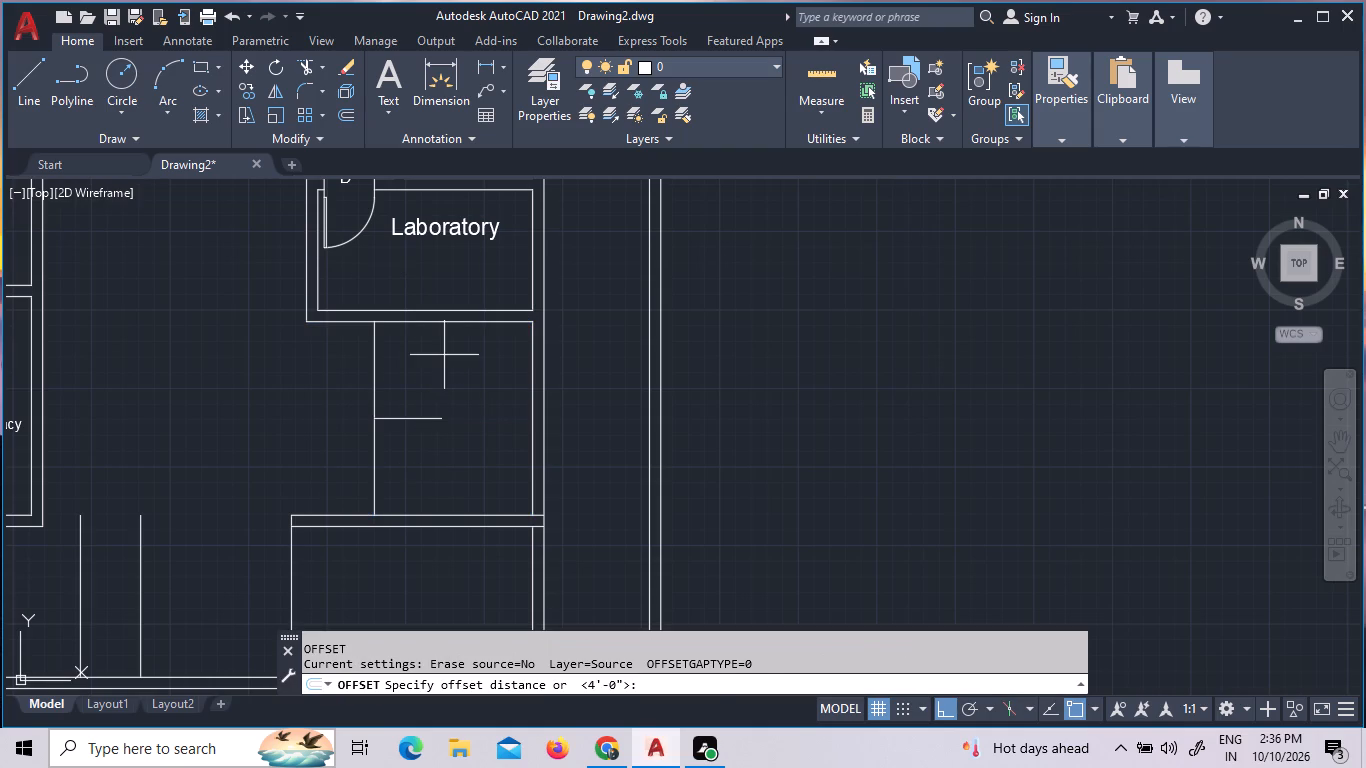
key("2")
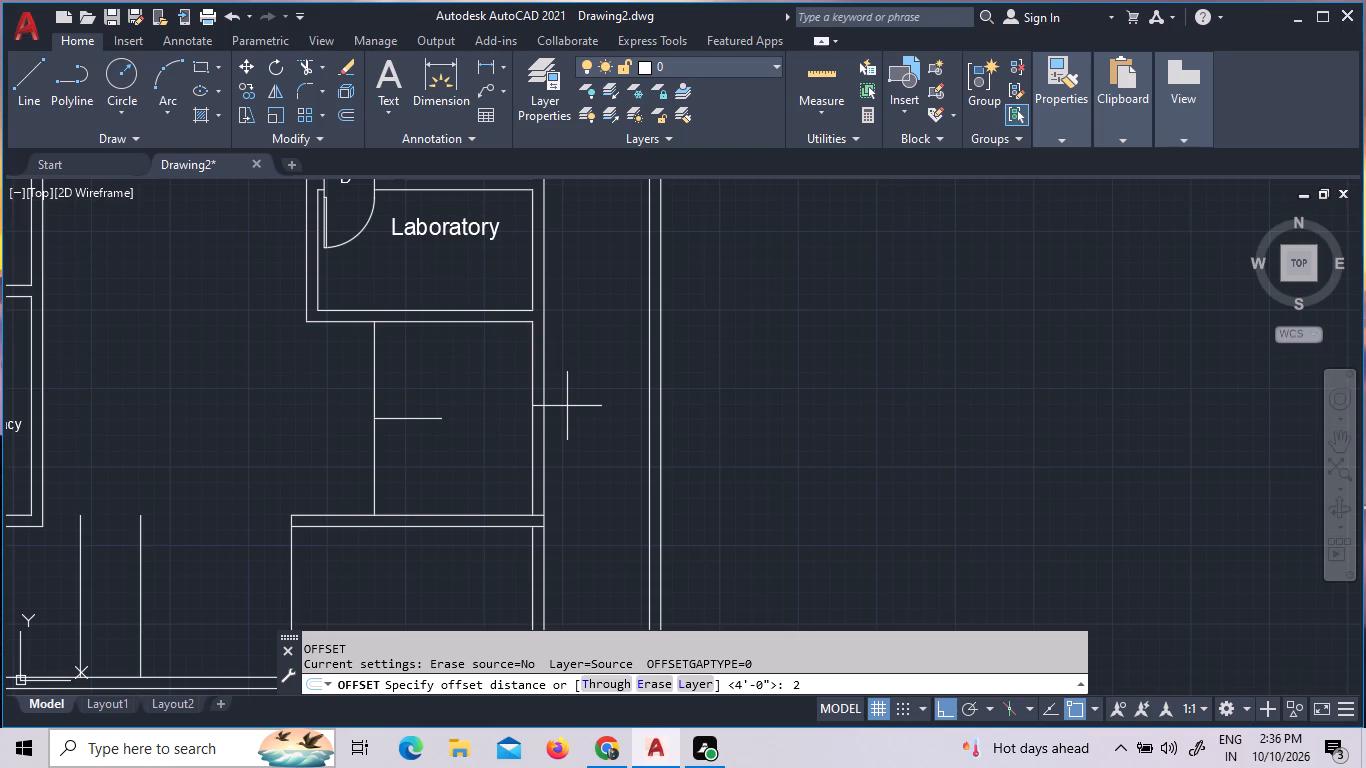
key("BackSpace")
key("9")
key("BackSpace")
type("3'")
key("Return")
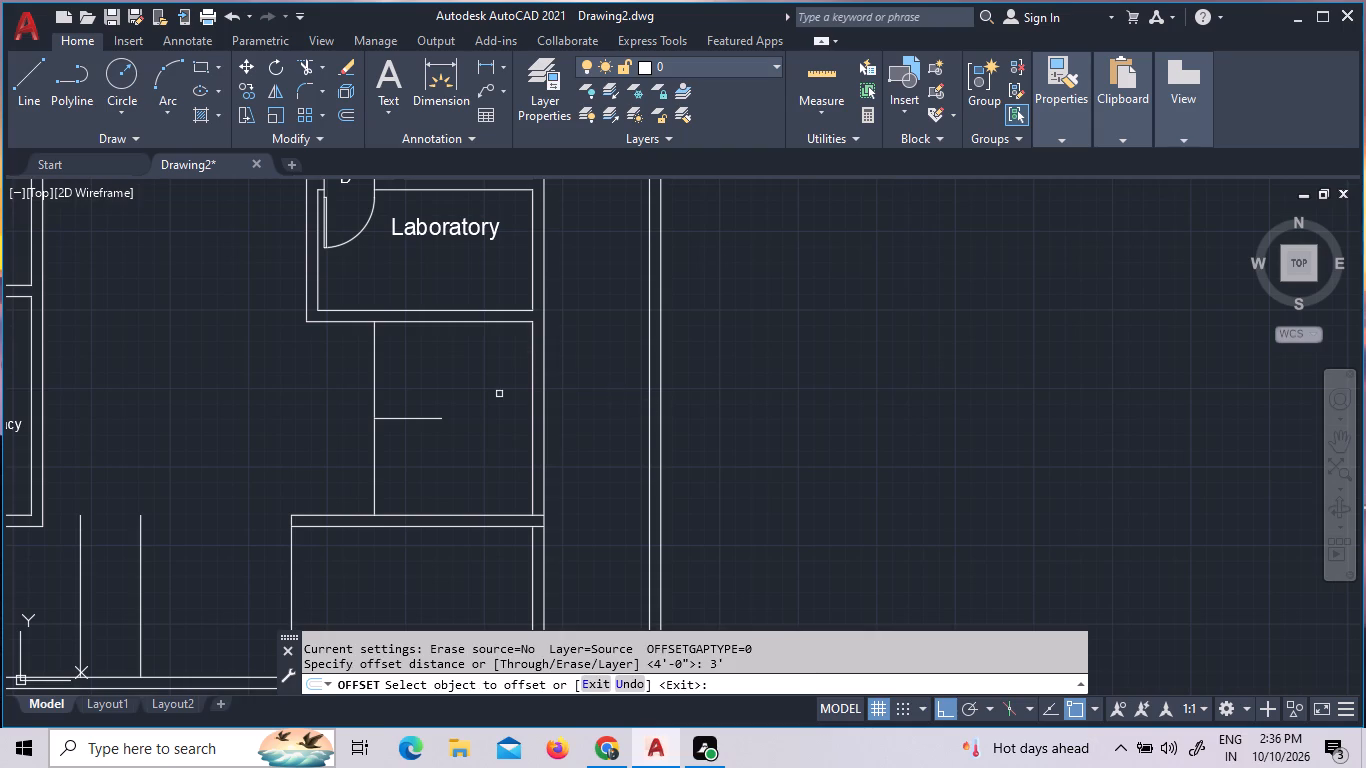
left_click(419, 415)
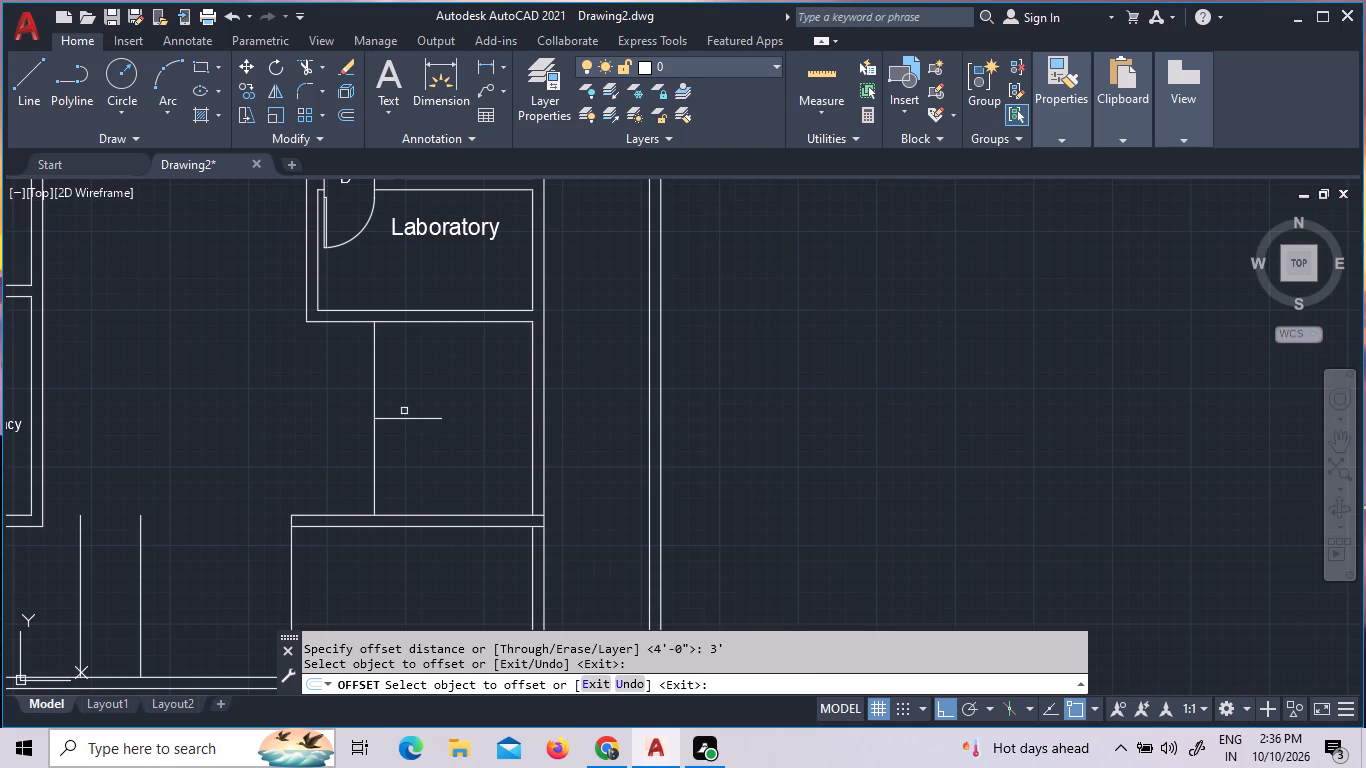
left_click(403, 420)
left_click(402, 447)
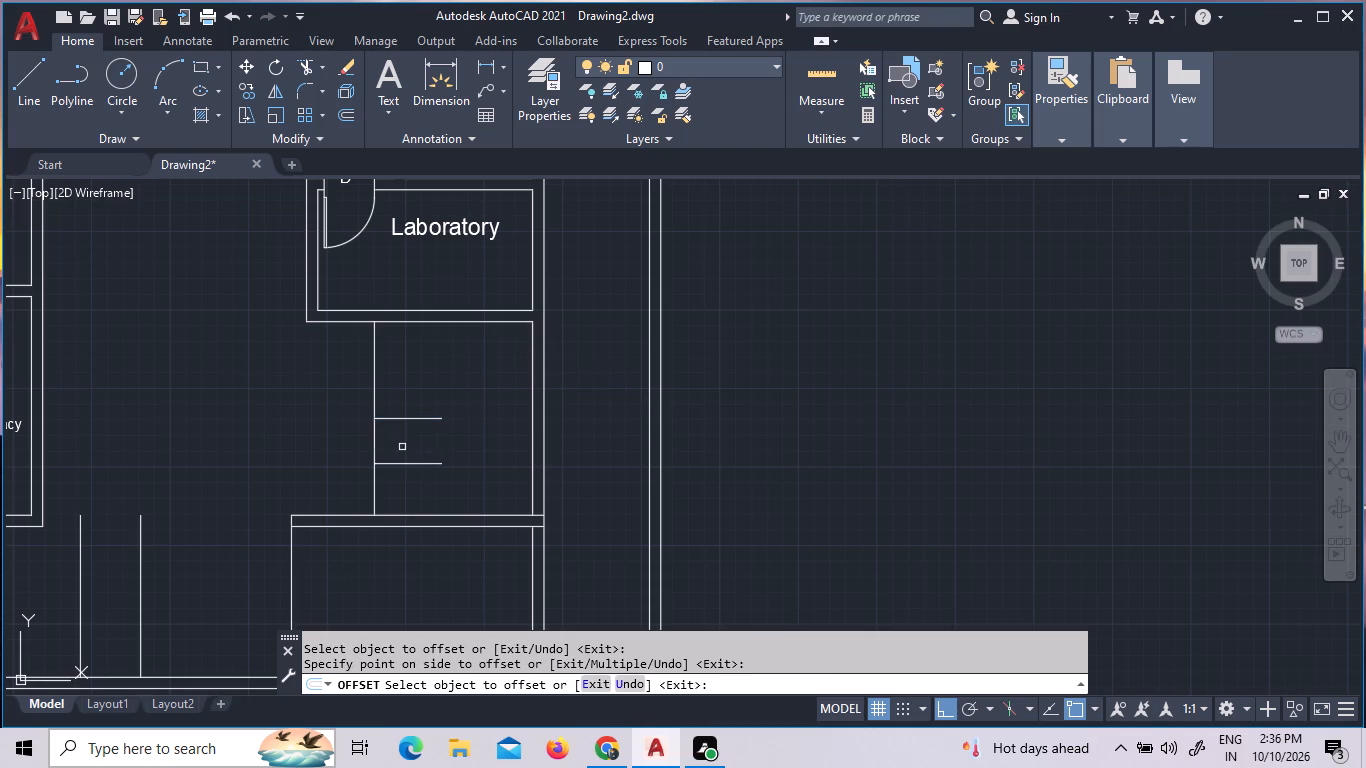
left_click(402, 421)
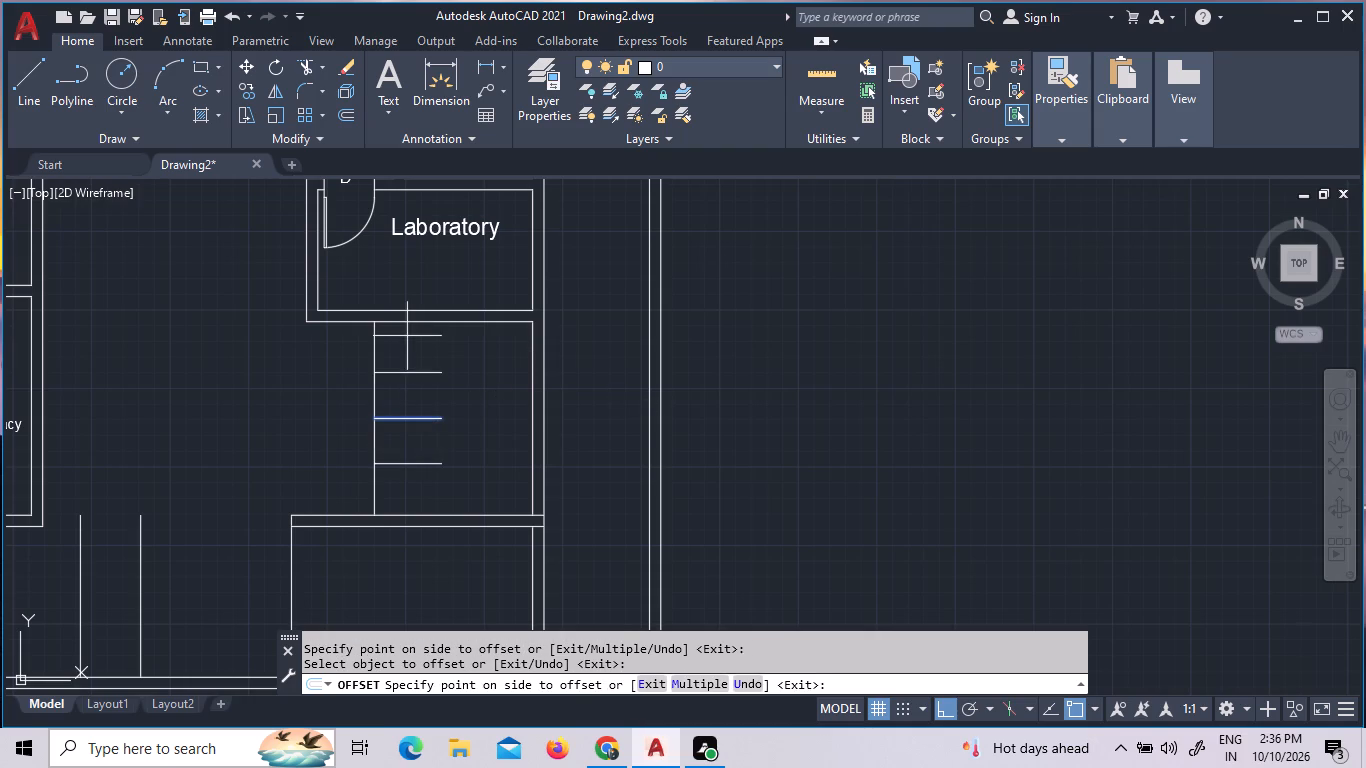
left_click(407, 334)
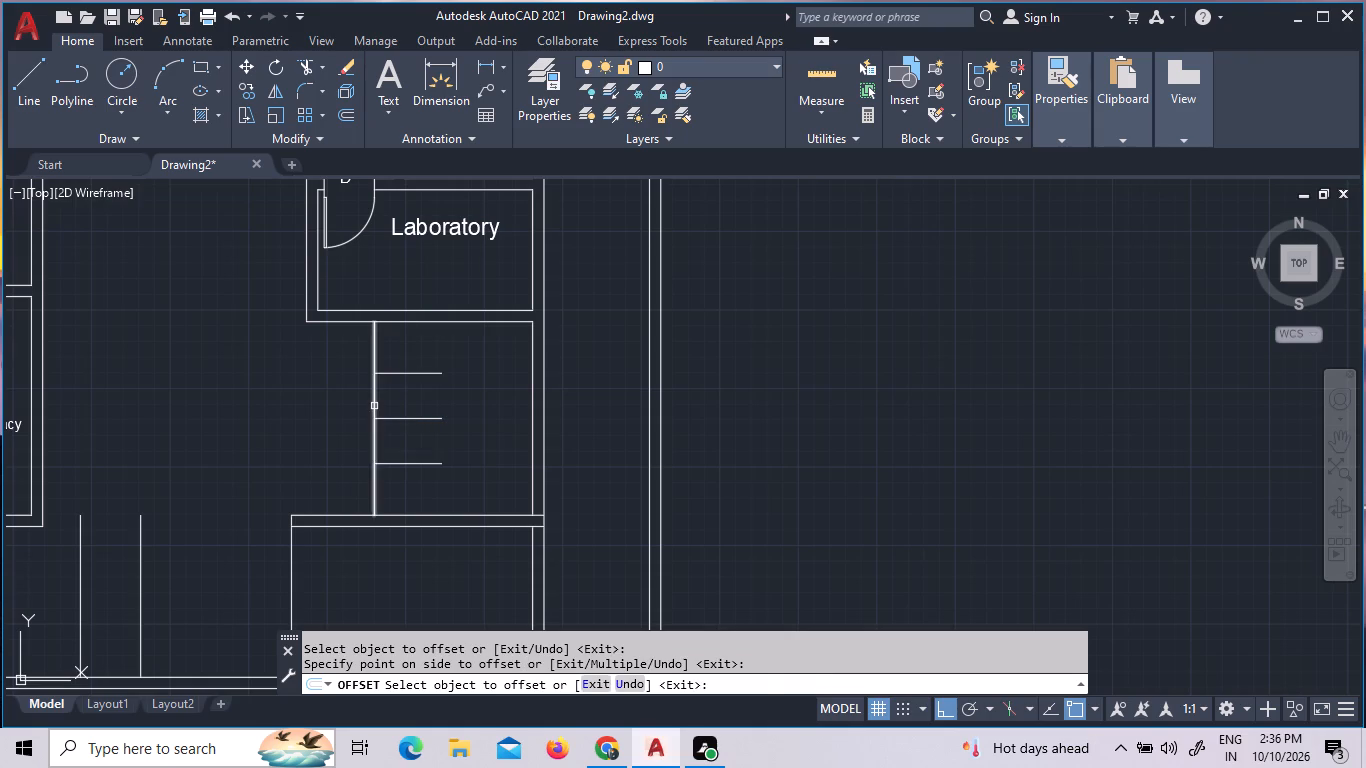
Offset the vertical partition line below the laboratory eastward twice, at 3' spacing.
left_click(374, 406)
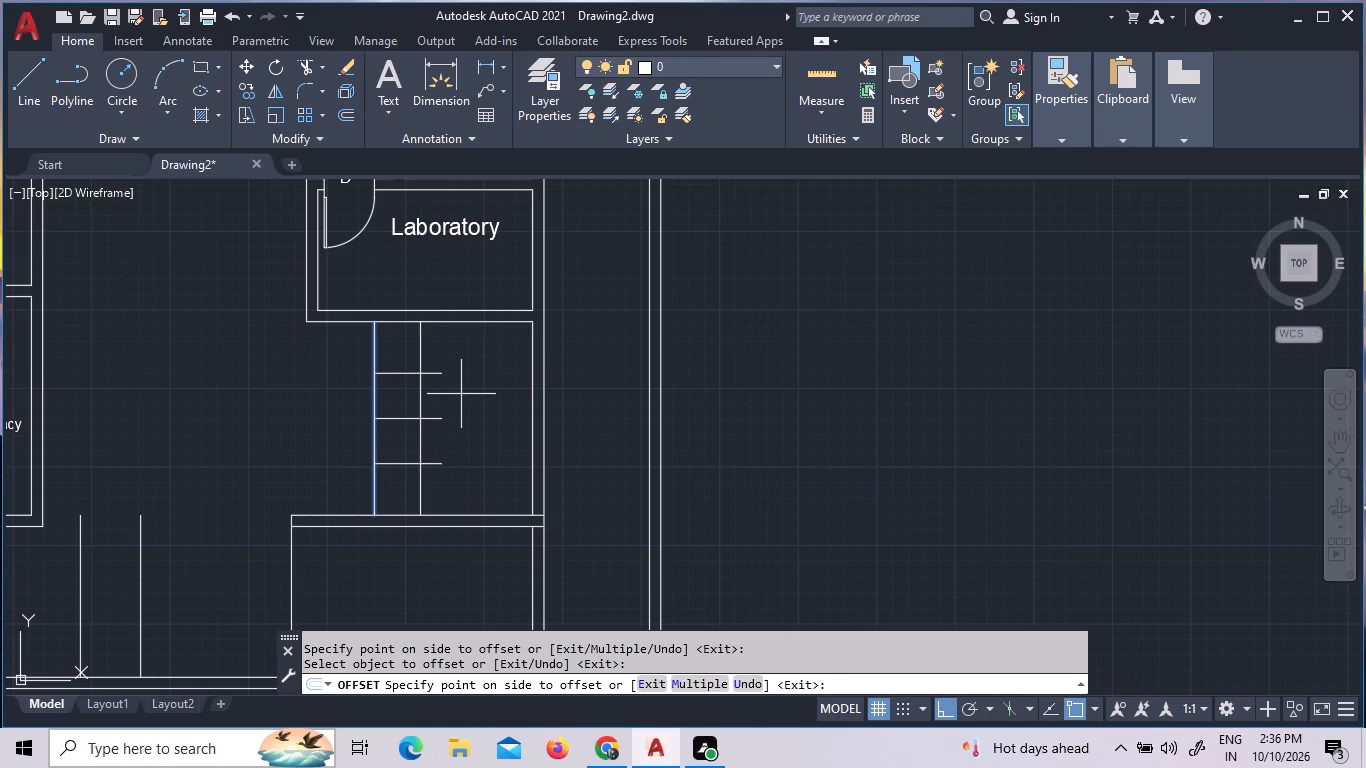
left_click(461, 394)
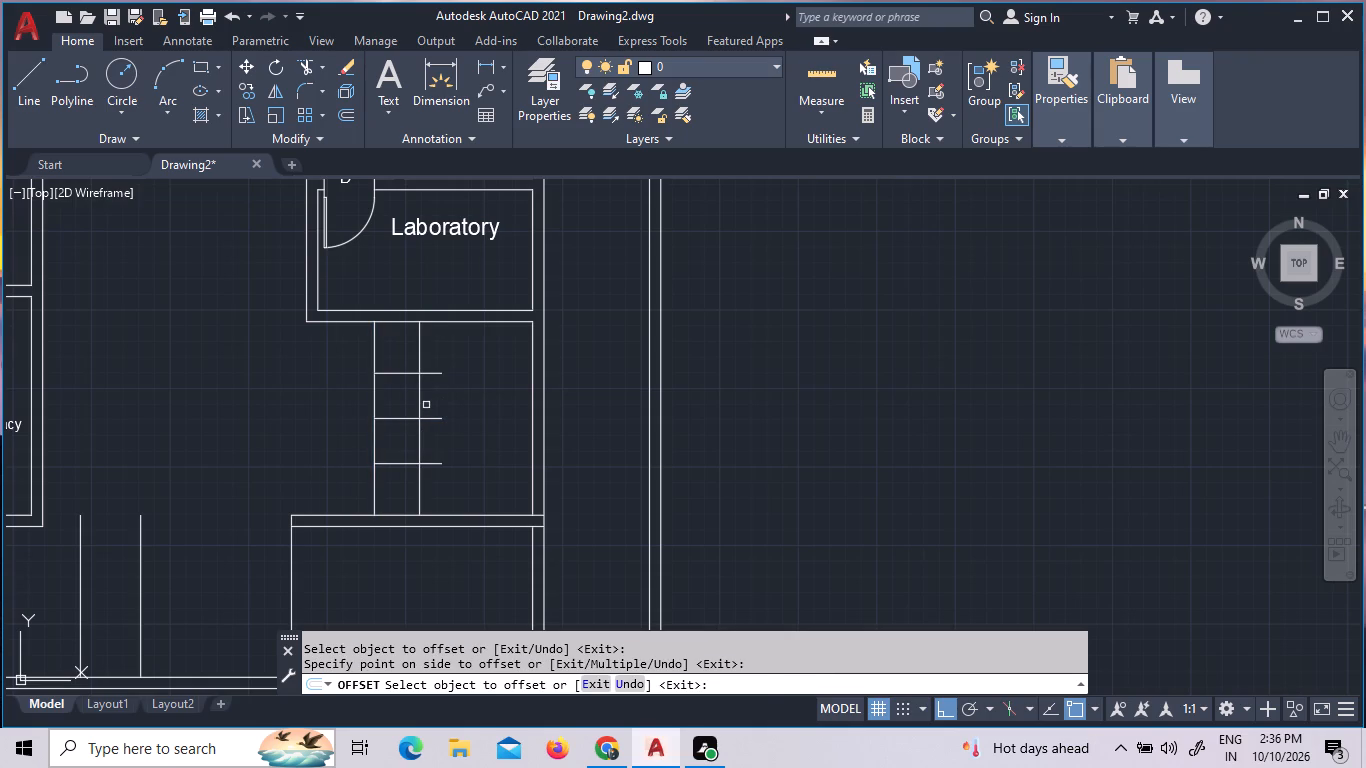
left_click(422, 404)
left_click(430, 405)
key("Escape")
Trim the west and middle vertical lines between the laboratory wall and the northernmost short horizontal line.
type("tr")
key("space")
key("space")
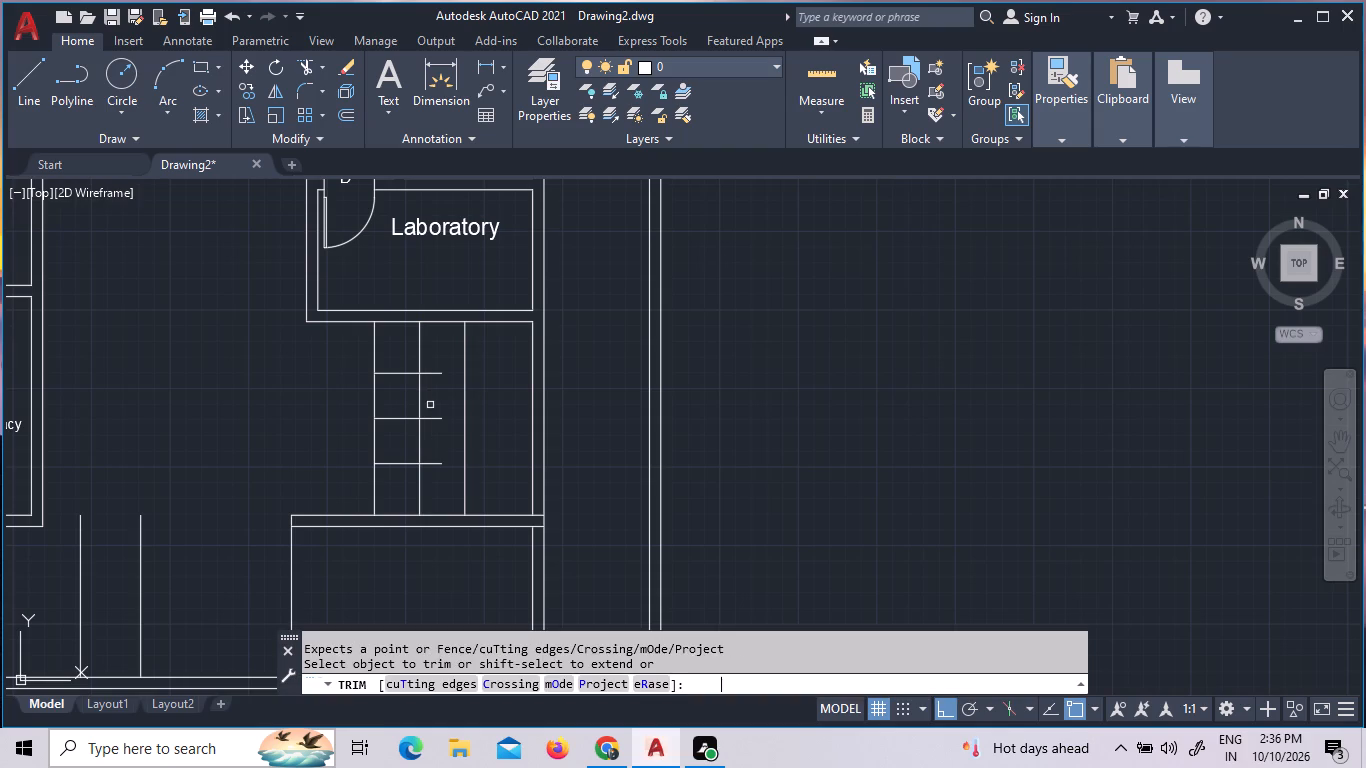
left_click(429, 356)
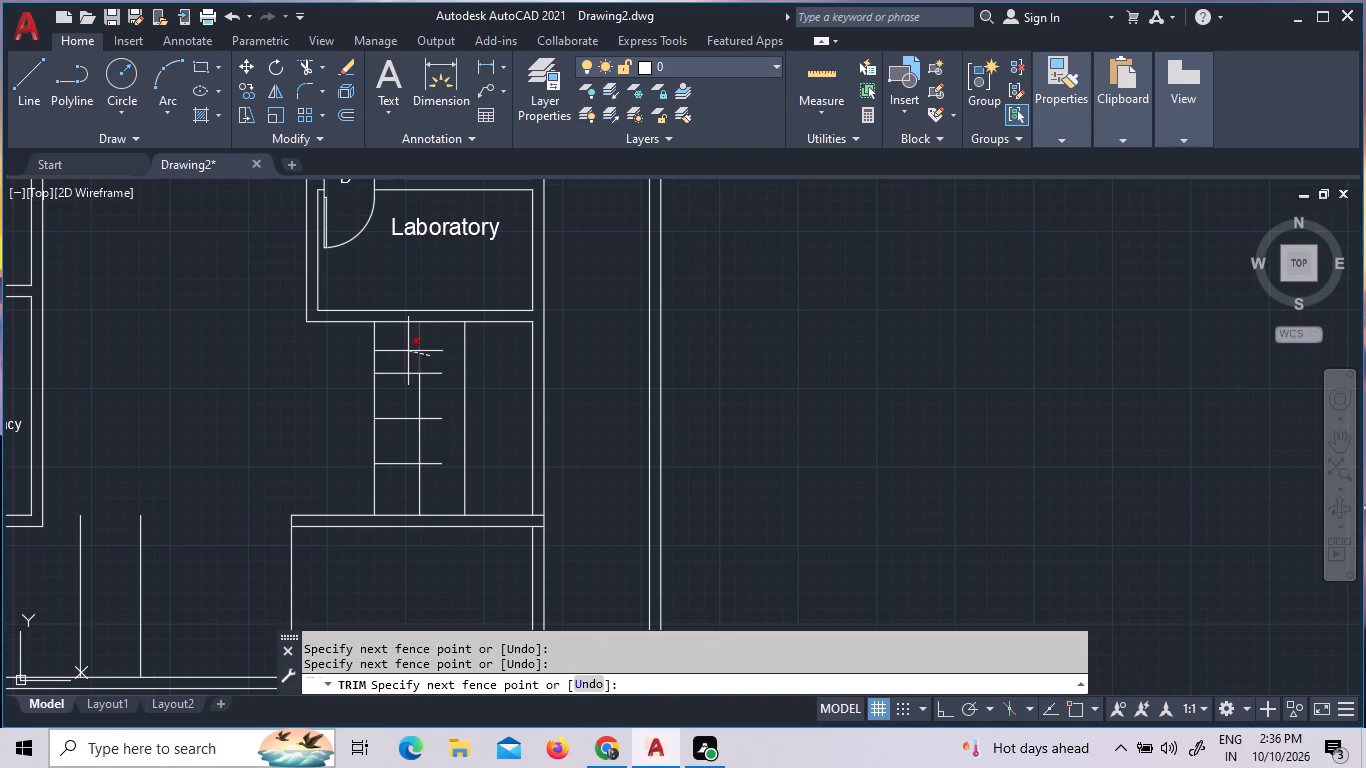
left_click(406, 351)
left_click(422, 354)
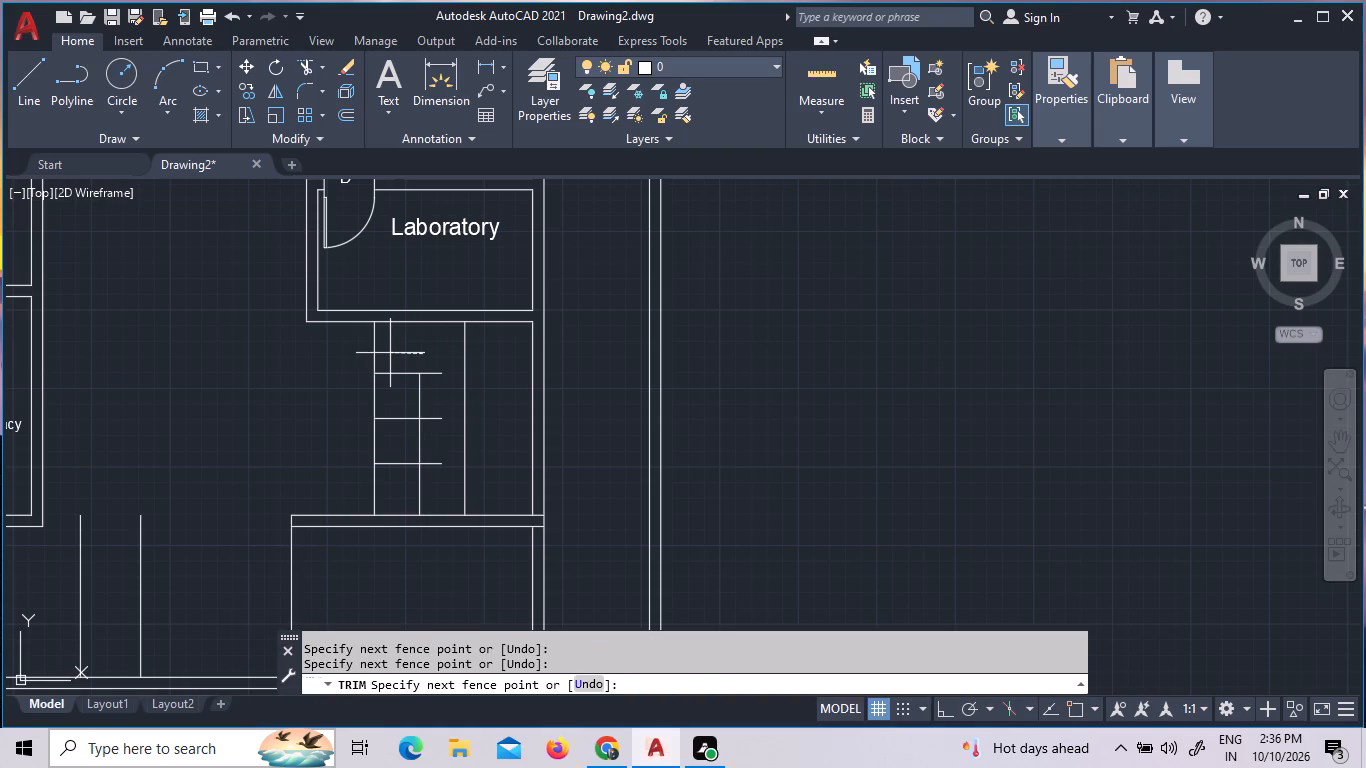
left_click(386, 353)
left_click(386, 353)
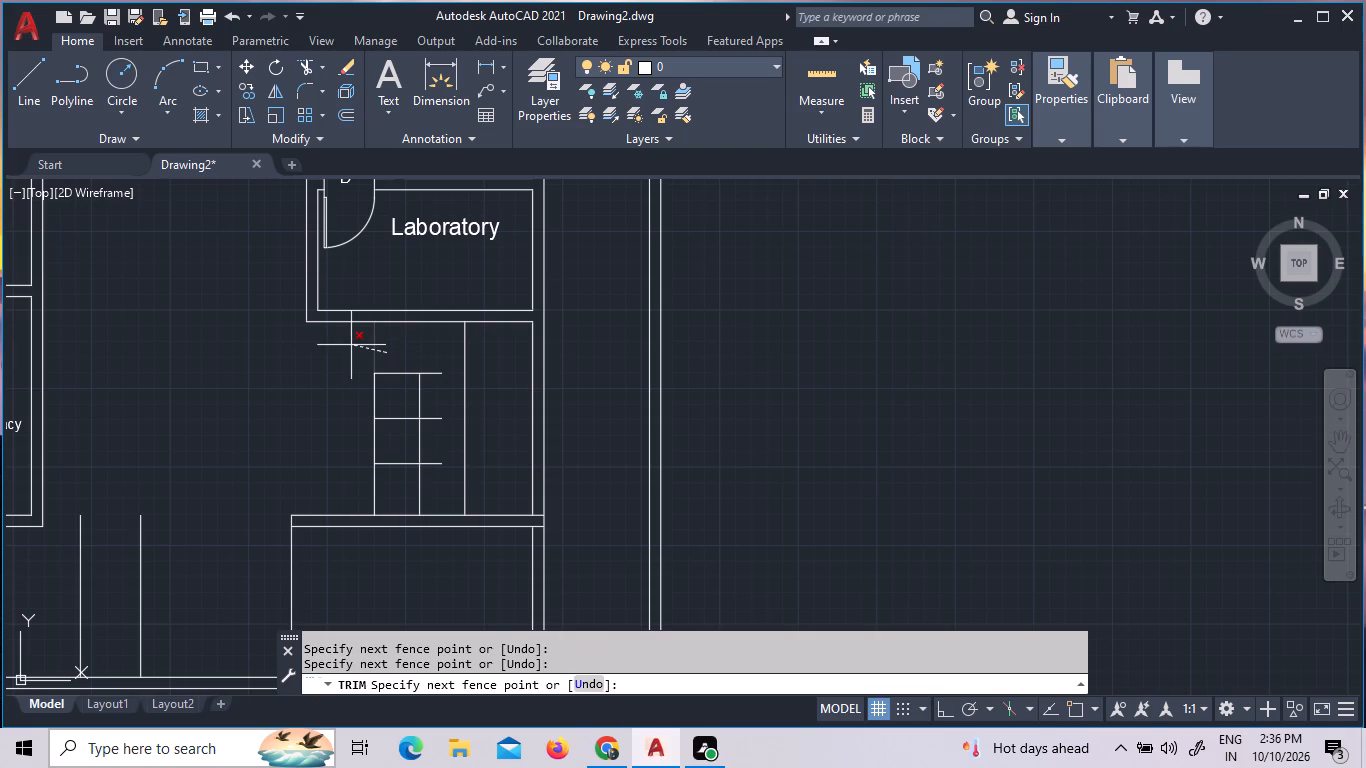
left_click(338, 344)
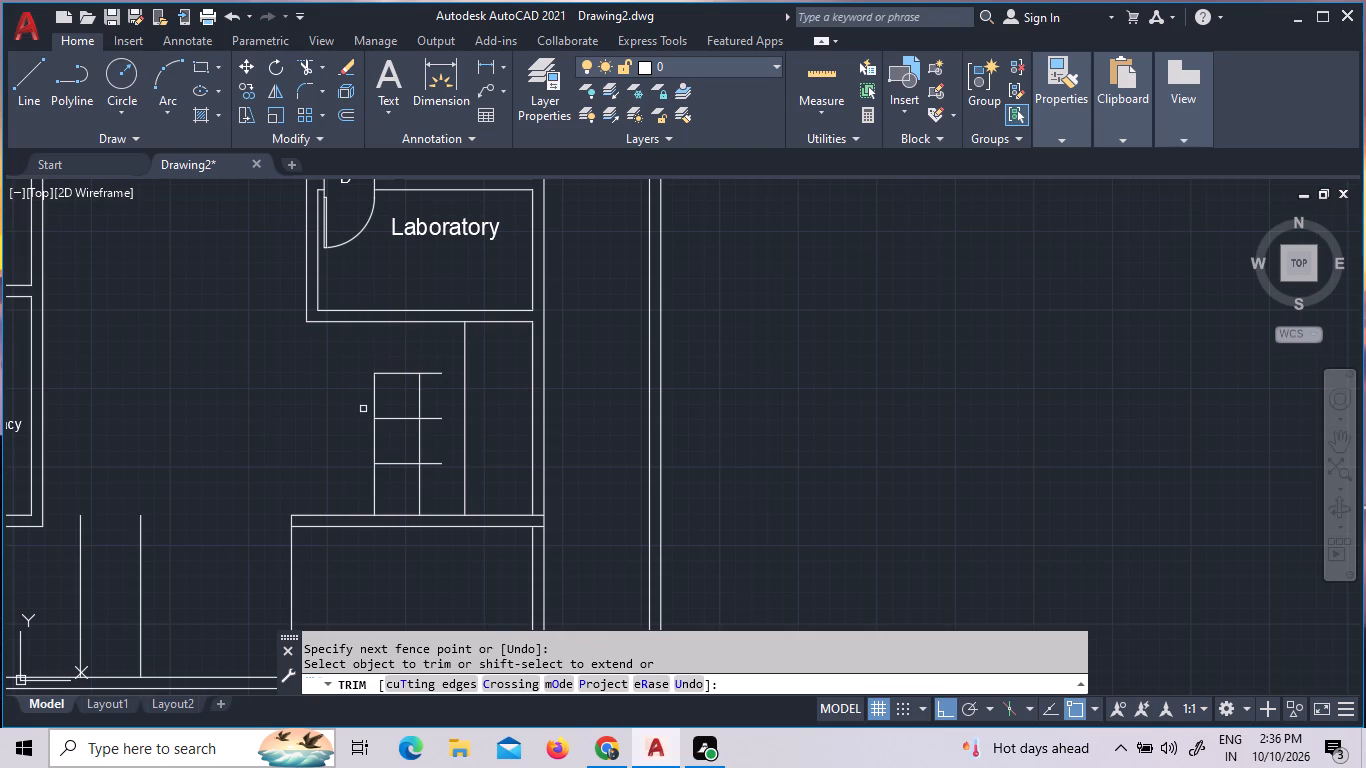
Trim the west vertical line between the short horizontal lines and remove the rest of the middle vertical line.
left_click(371, 398)
left_click(388, 397)
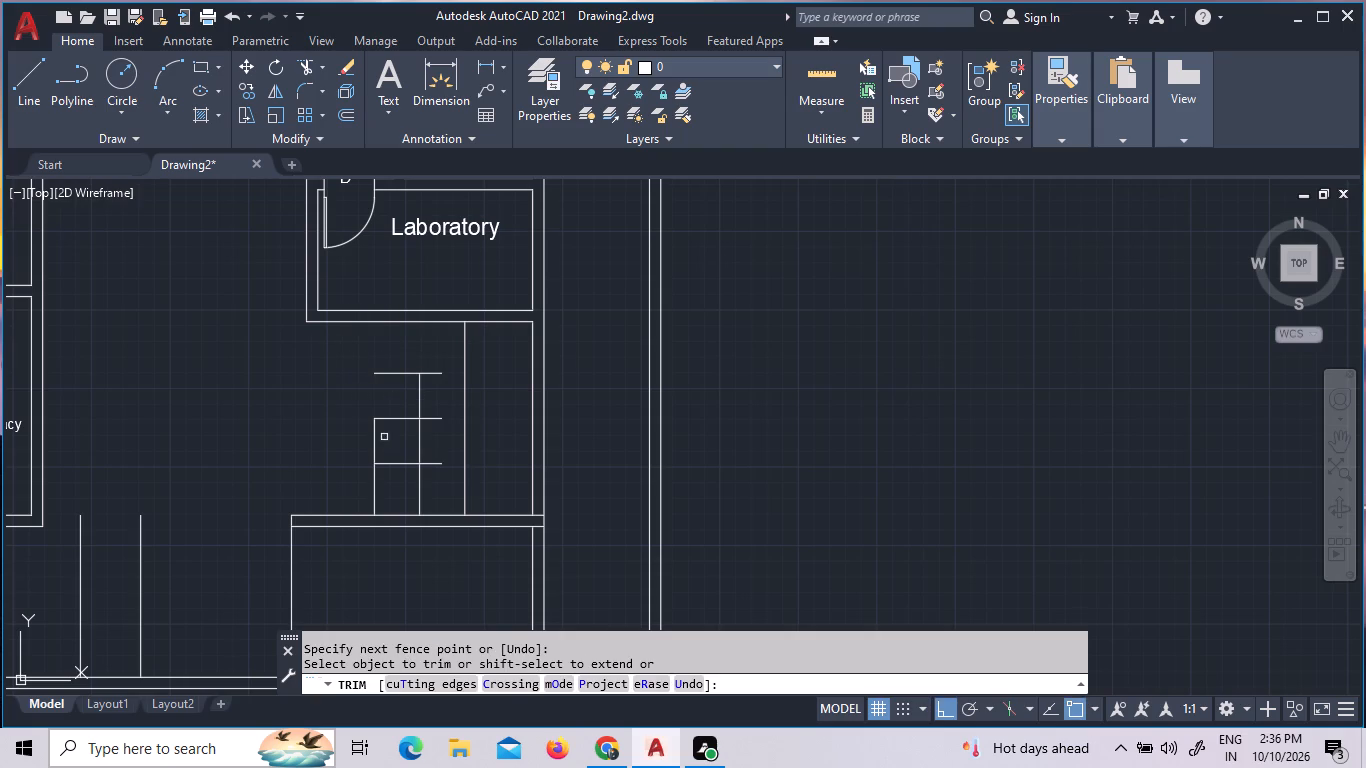
left_click(380, 450)
left_click(349, 446)
left_click(430, 486)
left_click(404, 488)
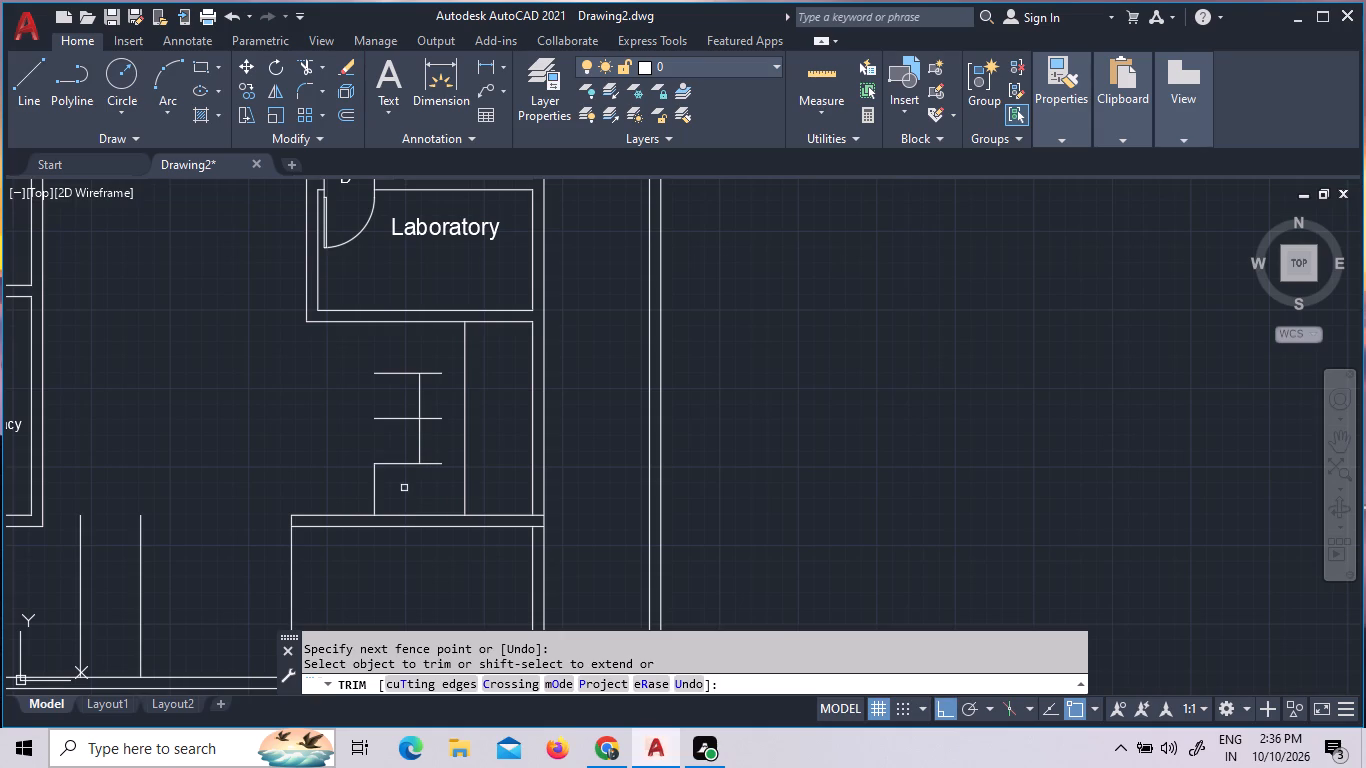
left_click(422, 432)
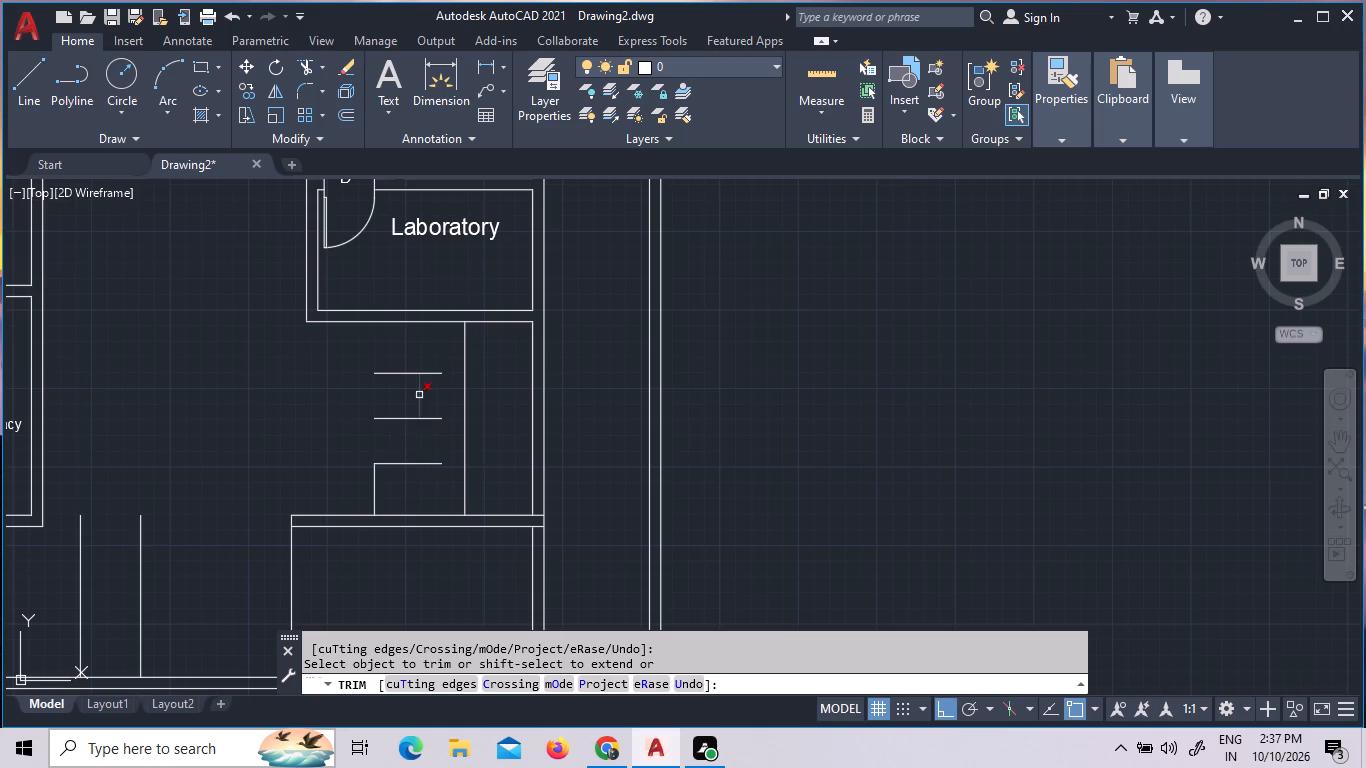
left_click(419, 395)
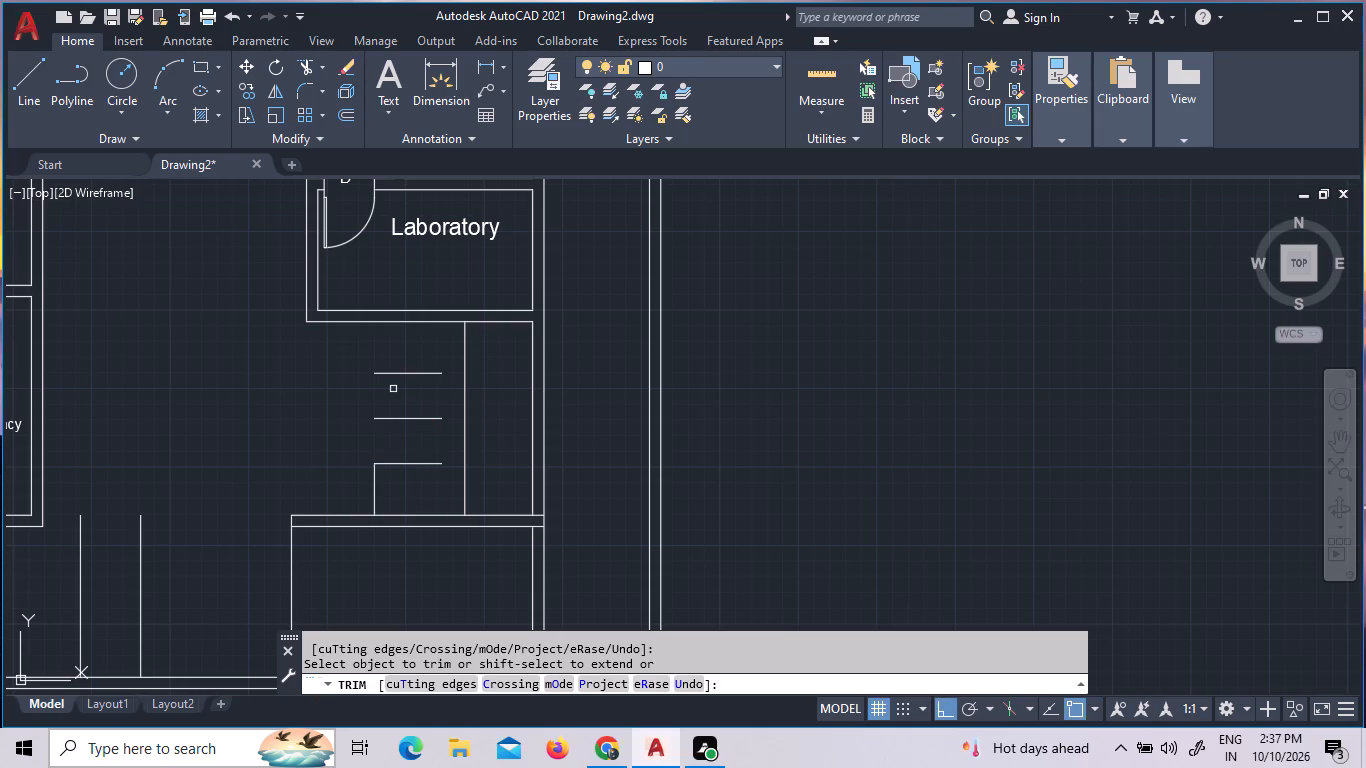
key("Escape")
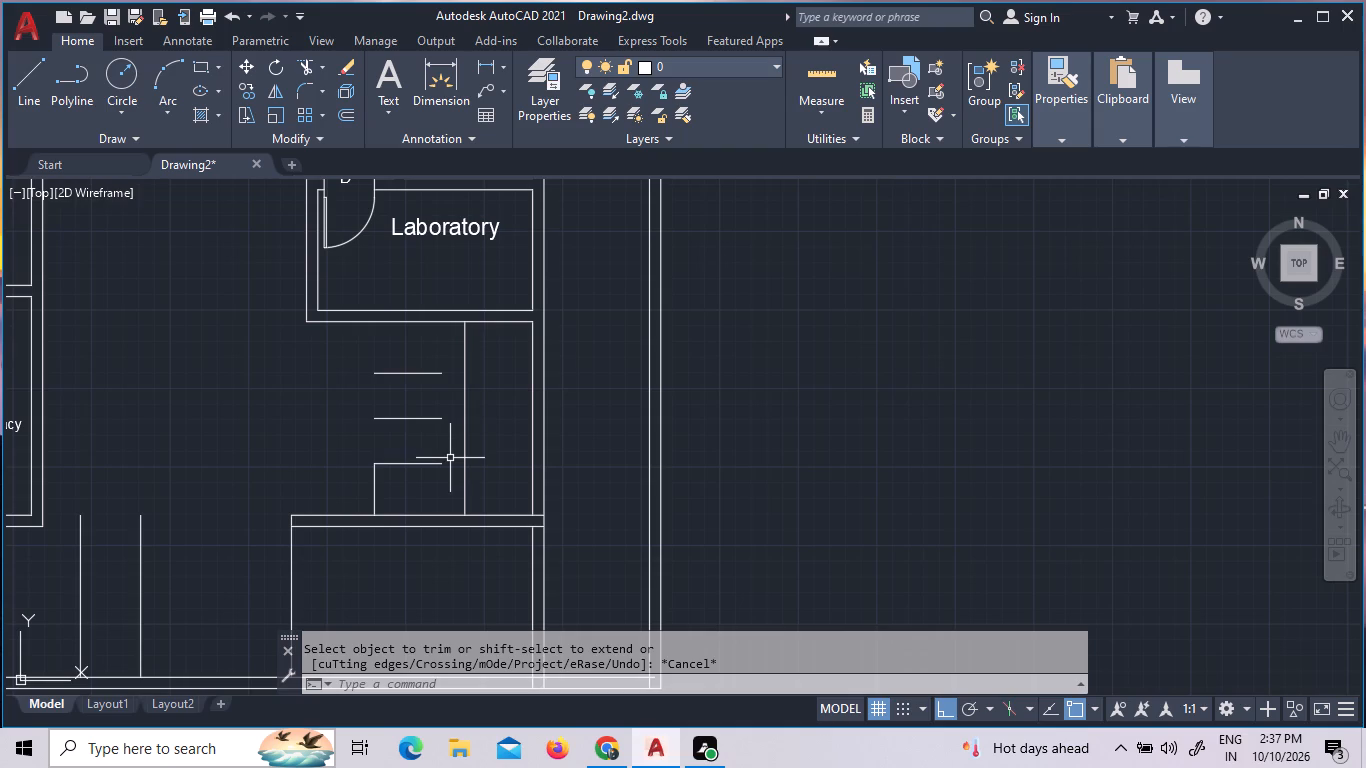
Extend the three short horizontal lines below the laboratory east to the remaining full-height vertical line.
type("ex")
key("space")
key("space")
left_click(434, 495)
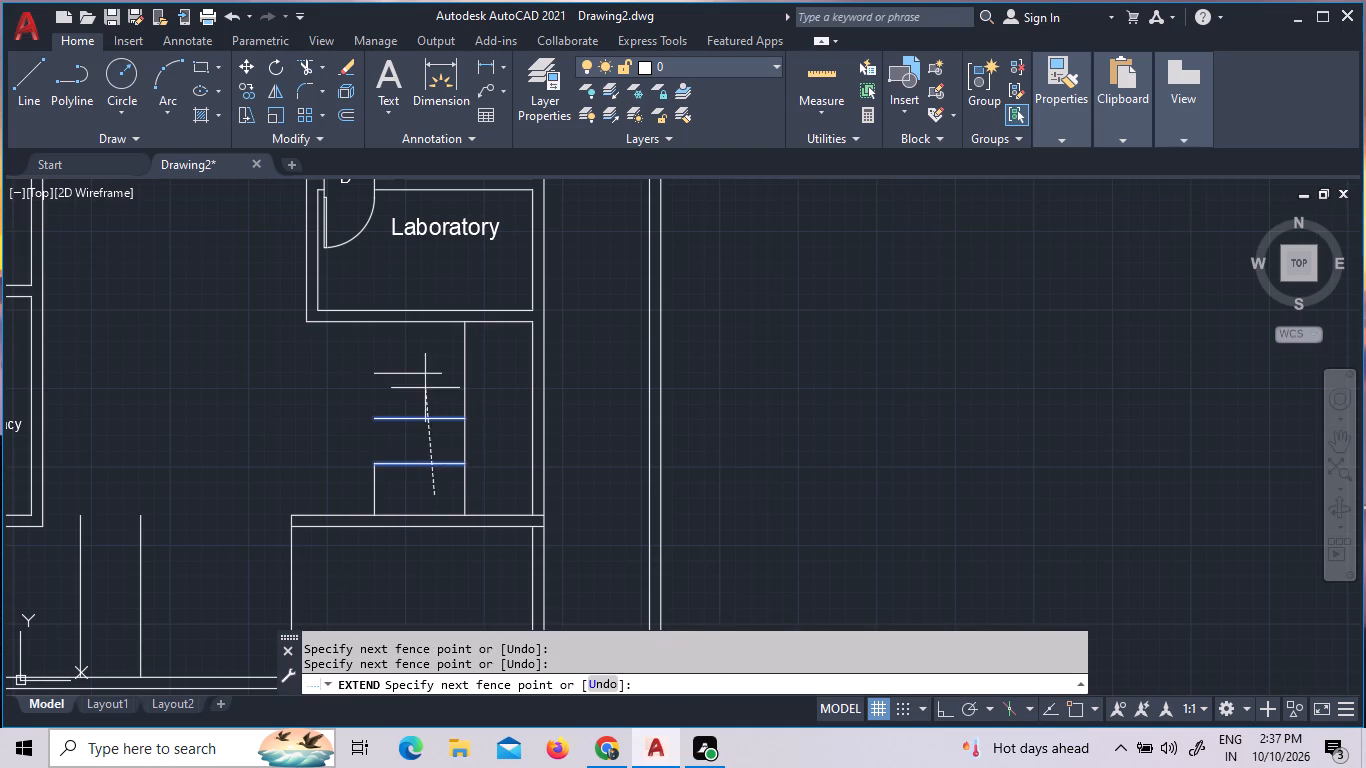
left_click(435, 358)
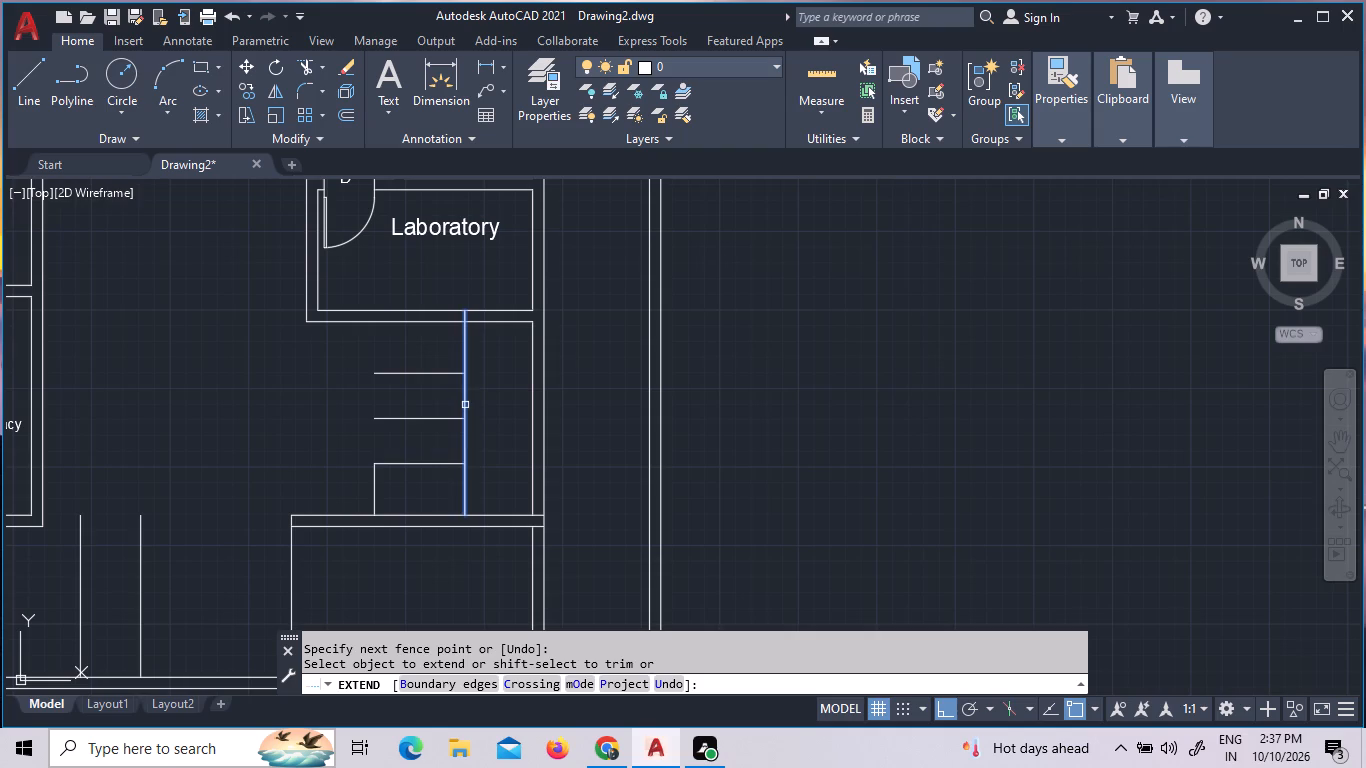
Extend the northernmost and southernmost horizontal lines further east to the inner face of the outer wall.
left_click(450, 402)
left_click(458, 357)
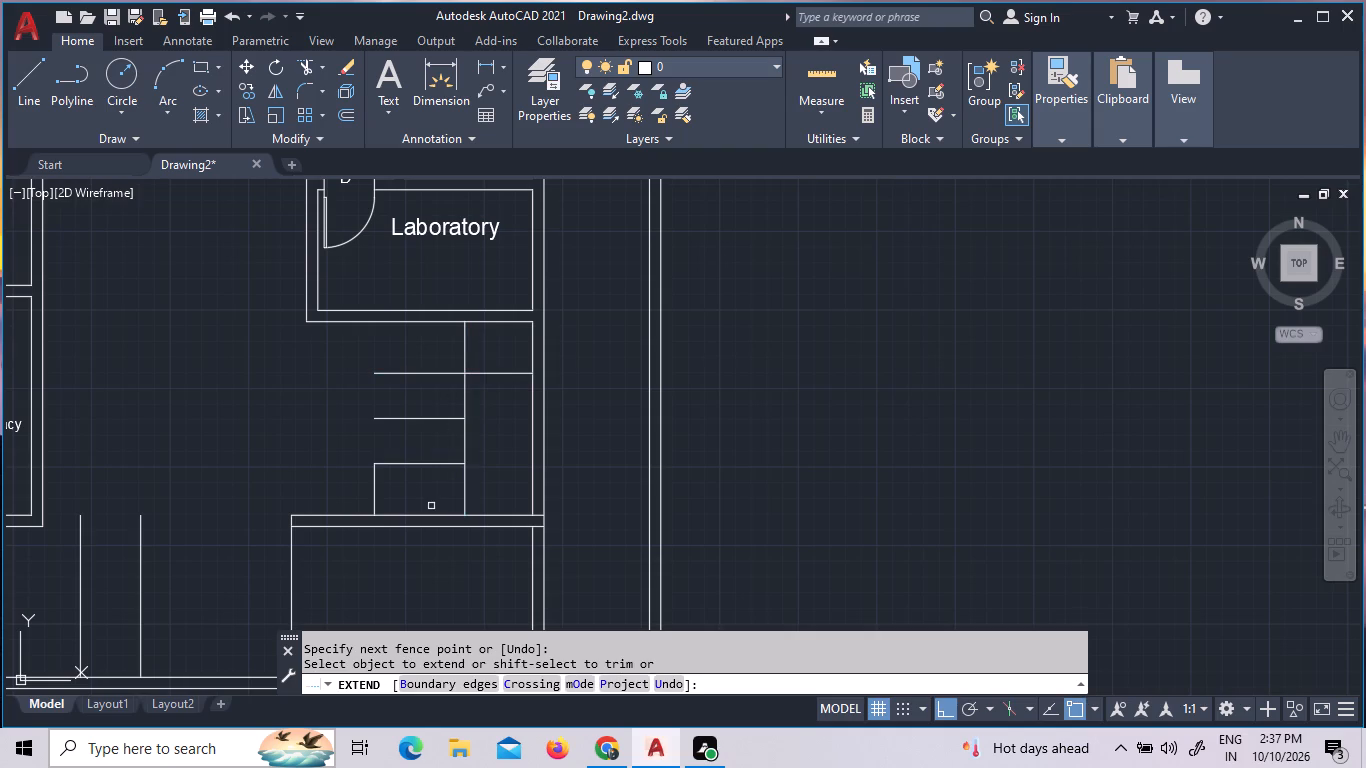
left_click(429, 493)
left_click(428, 454)
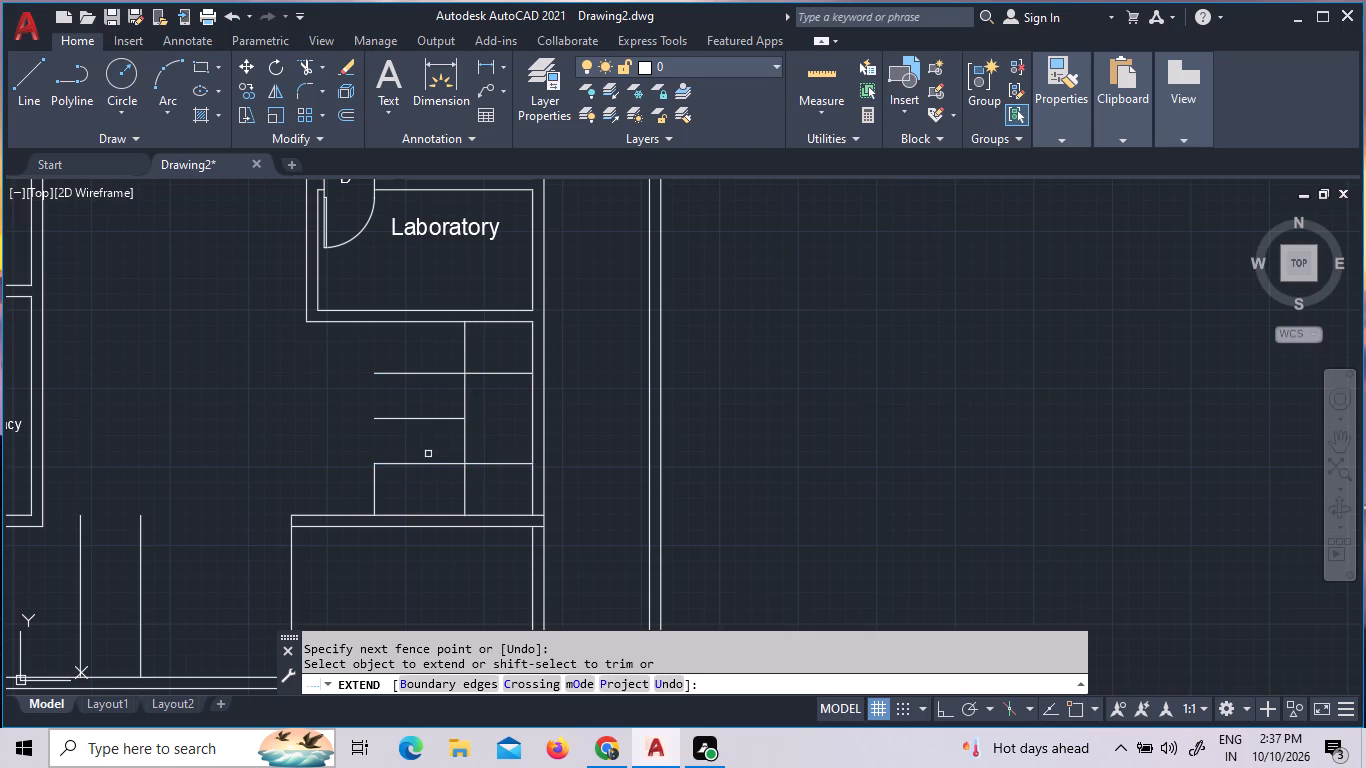
left_click(403, 482)
key("Escape")
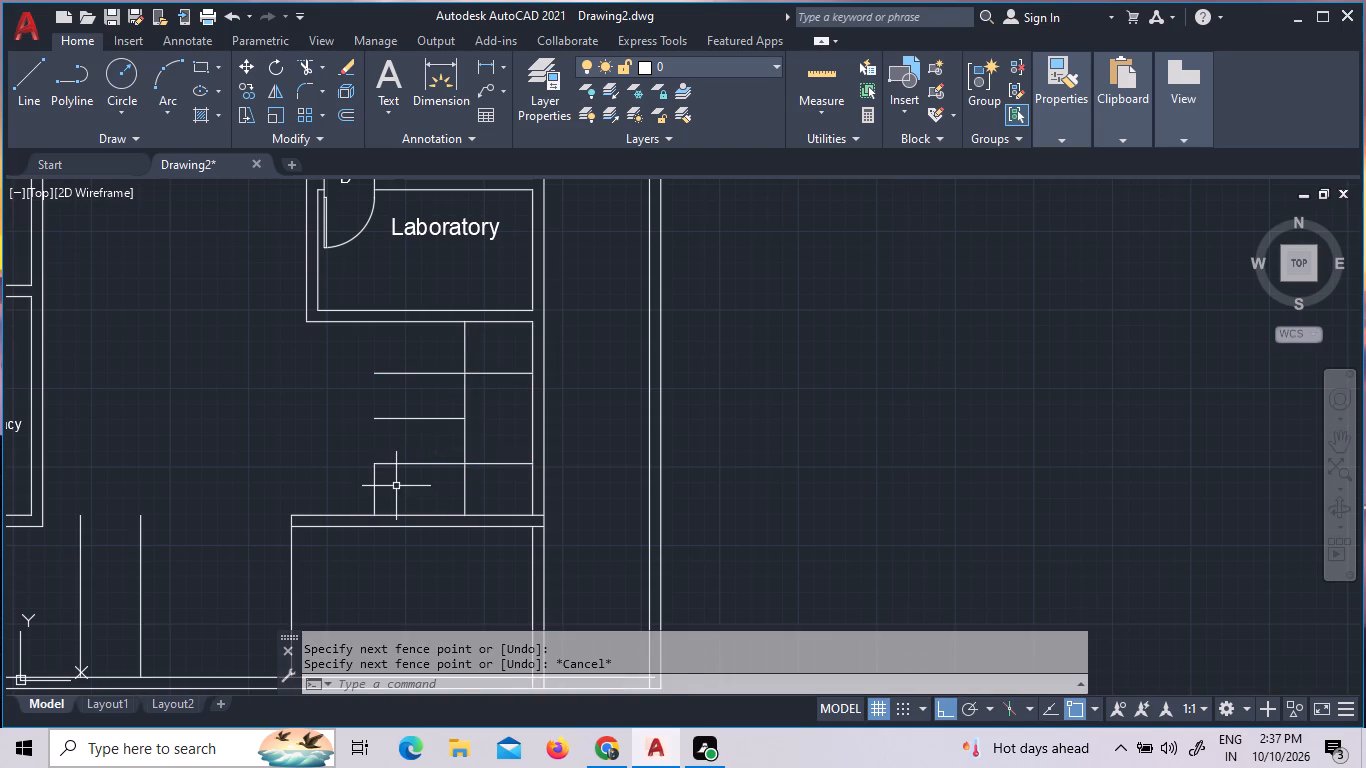
Erase the leftover vertical stub between the west end of the southernmost horizontal line and the cross wall.
left_click(396, 486)
left_click(366, 479)
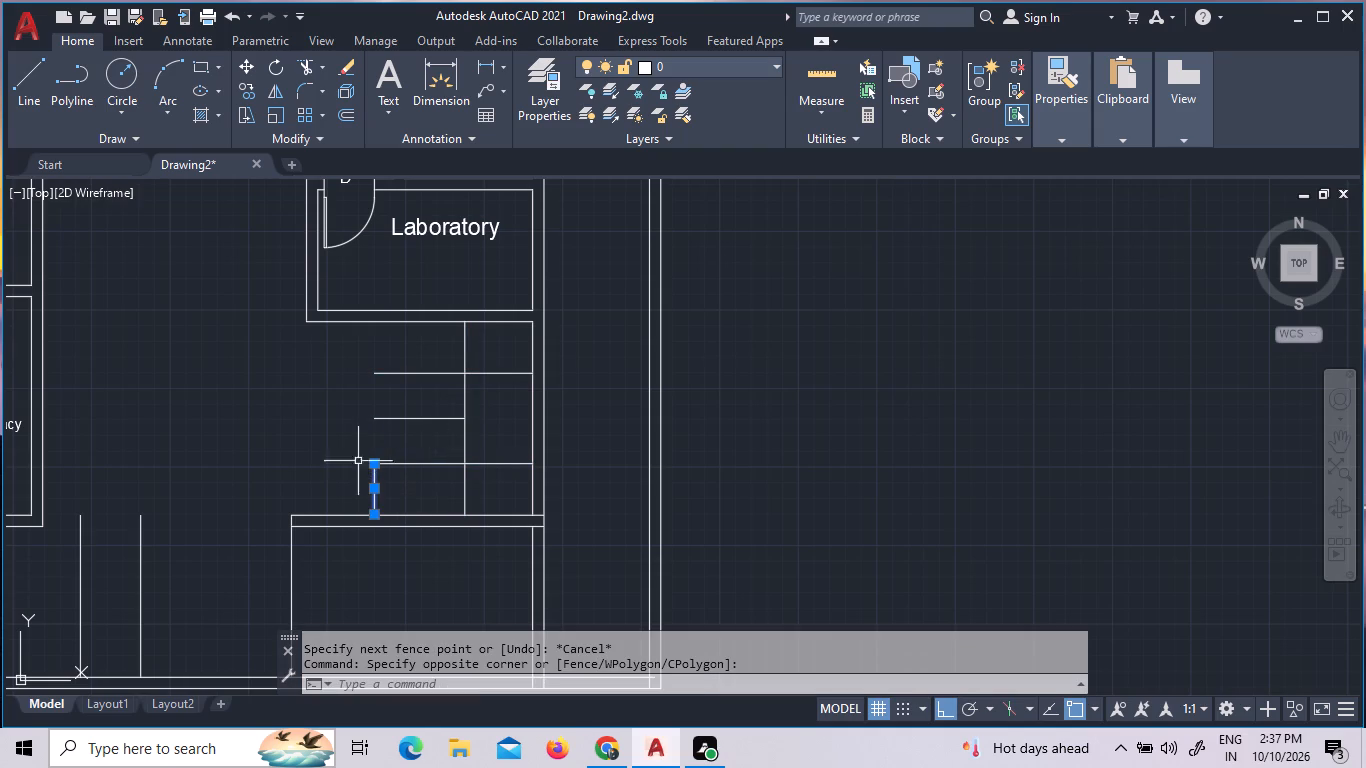
key("Delete")
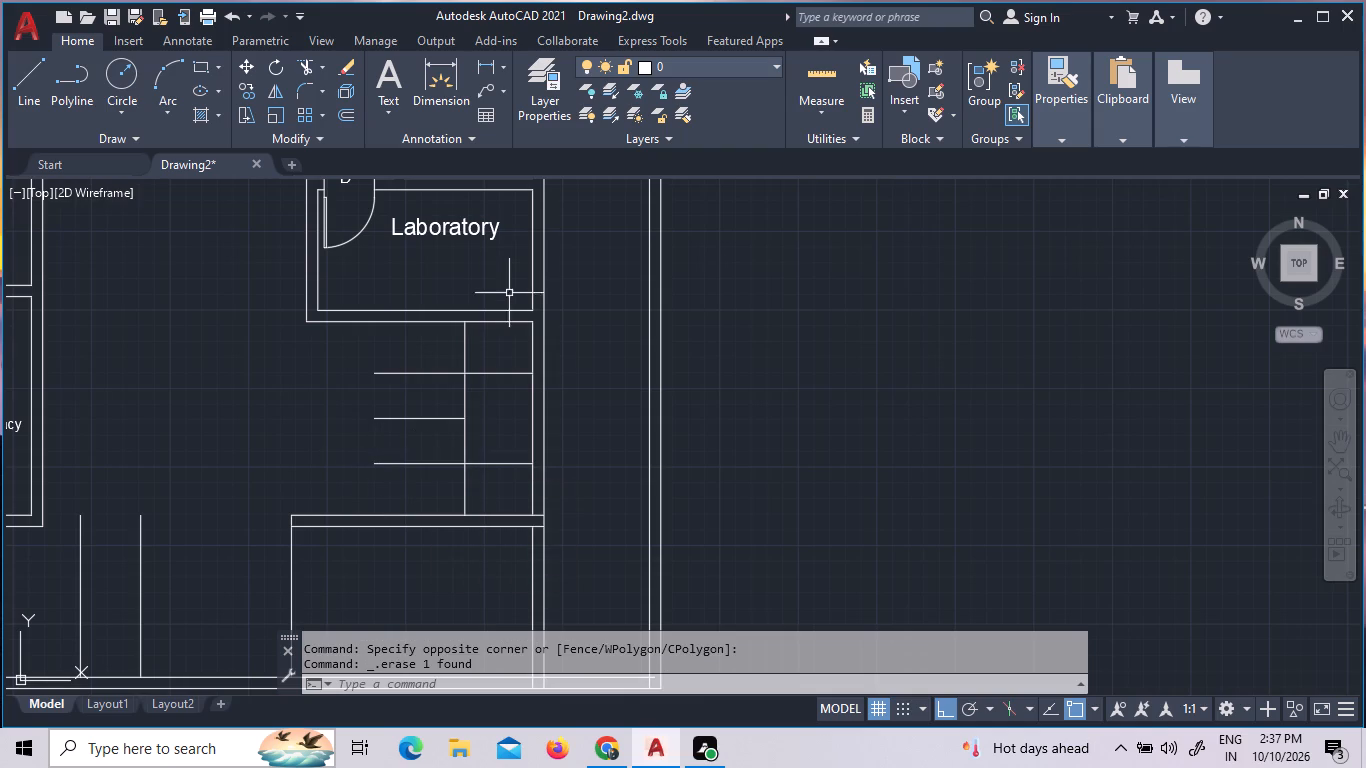
Trim the vertical line below the laboratory where it runs north of the northernmost and south of the southernmost short horizontal lines.
type("tr")
key("space")
key("space")
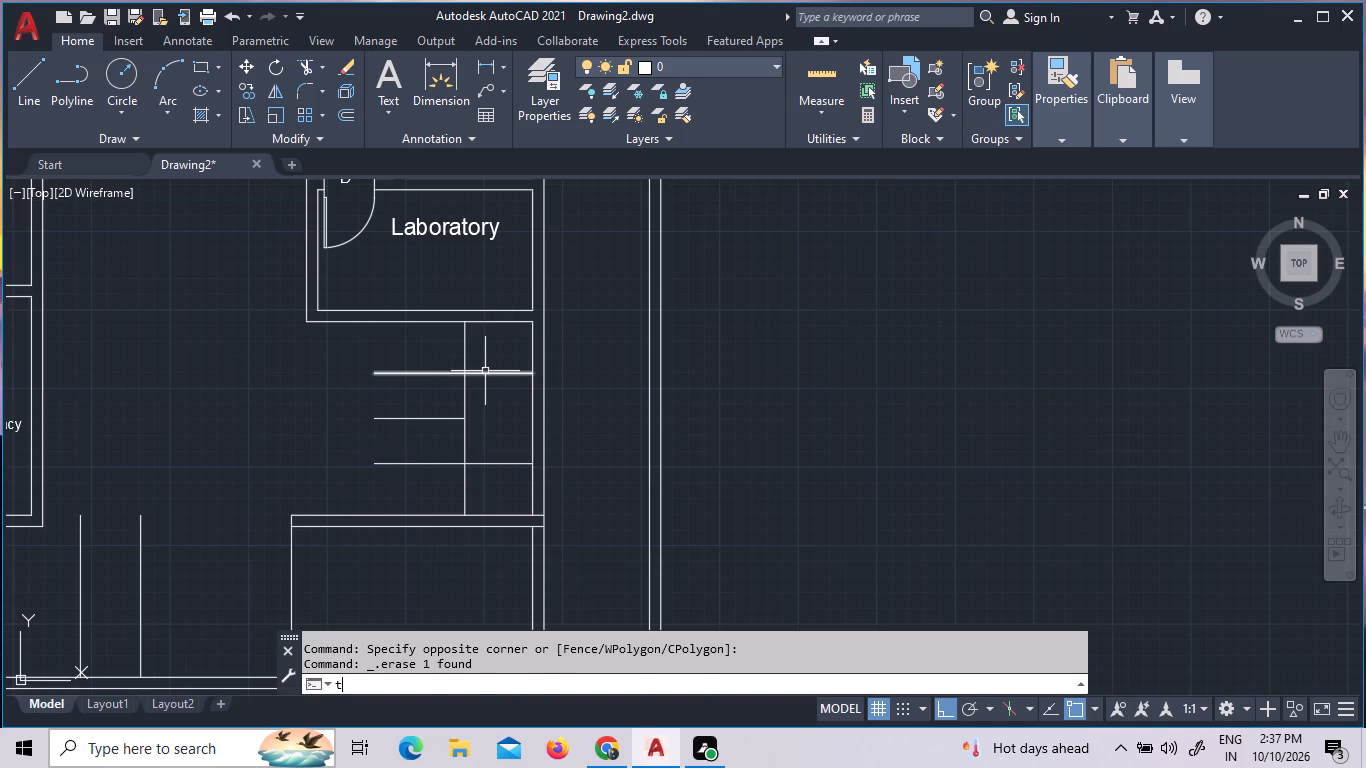
left_click(479, 355)
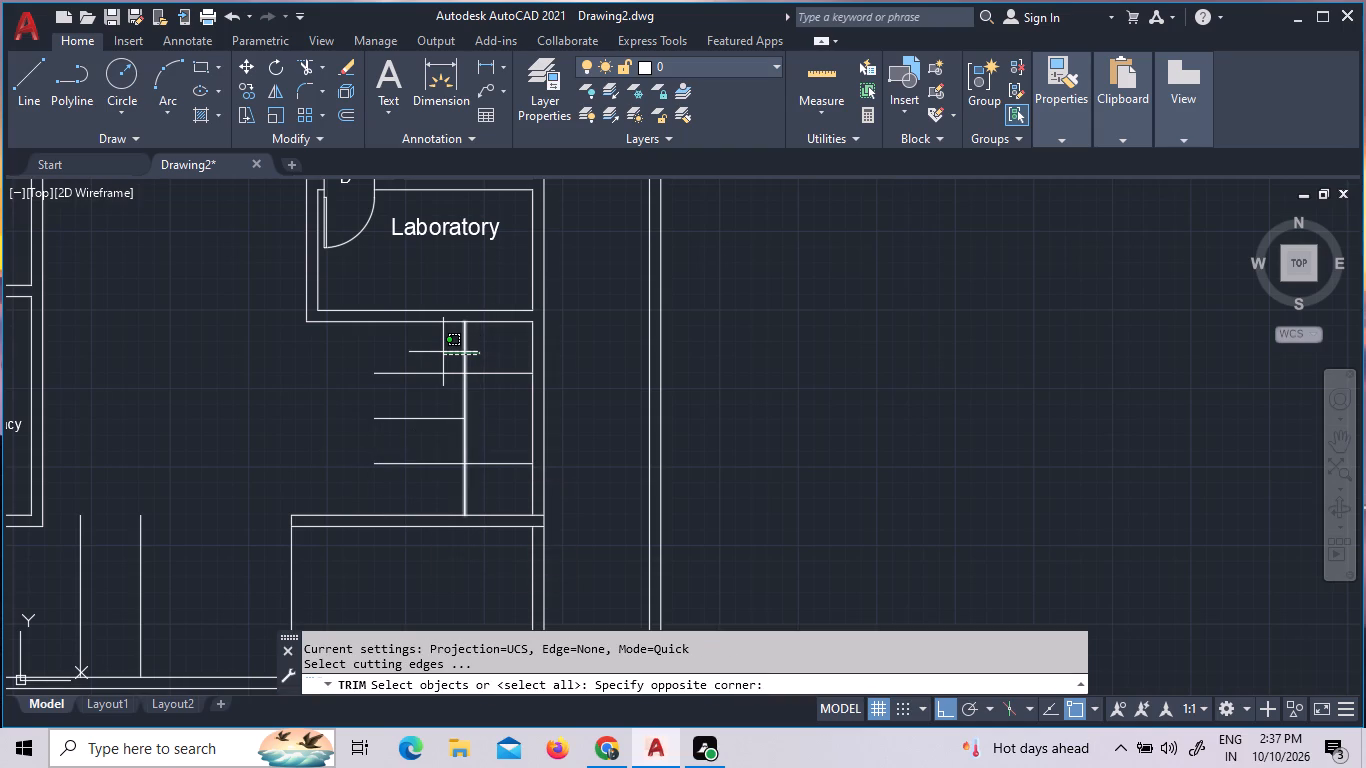
left_click(485, 356)
key("space")
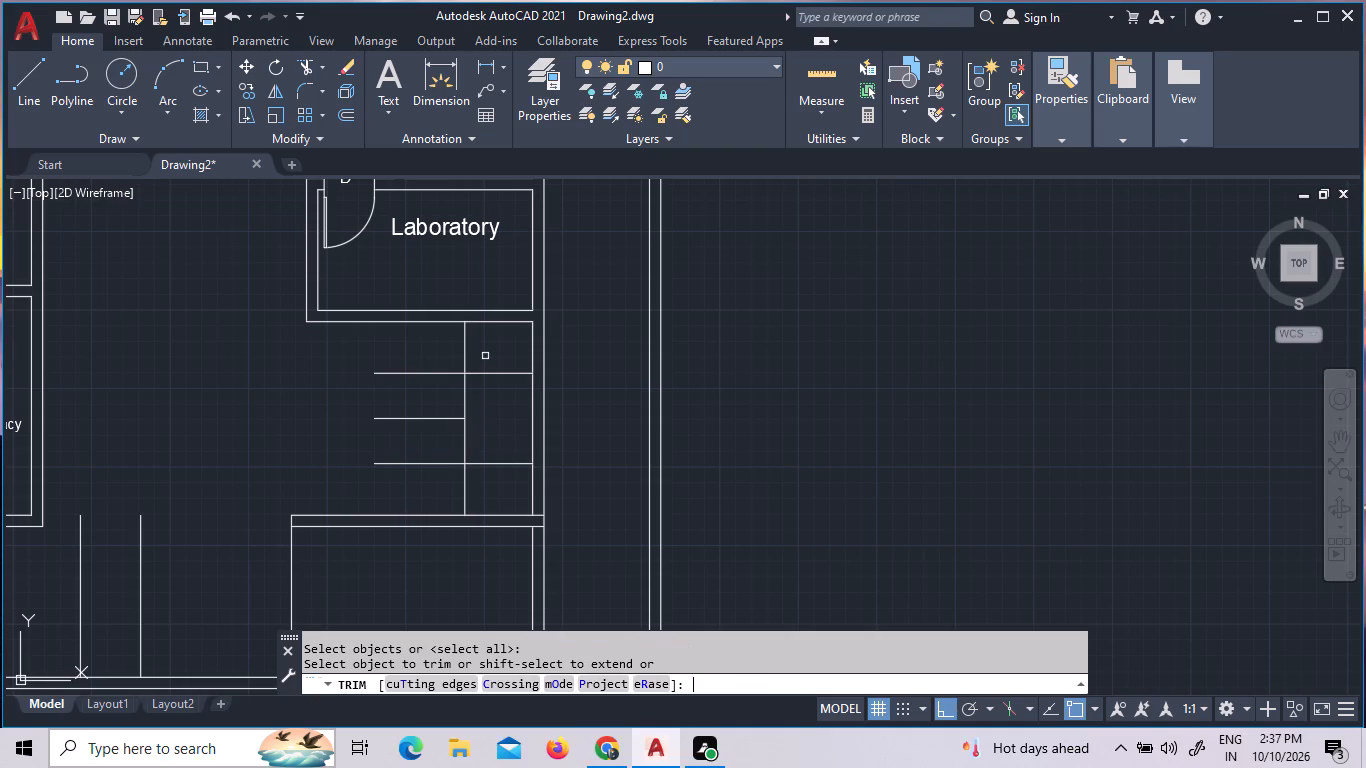
left_click(485, 356)
left_click(465, 344)
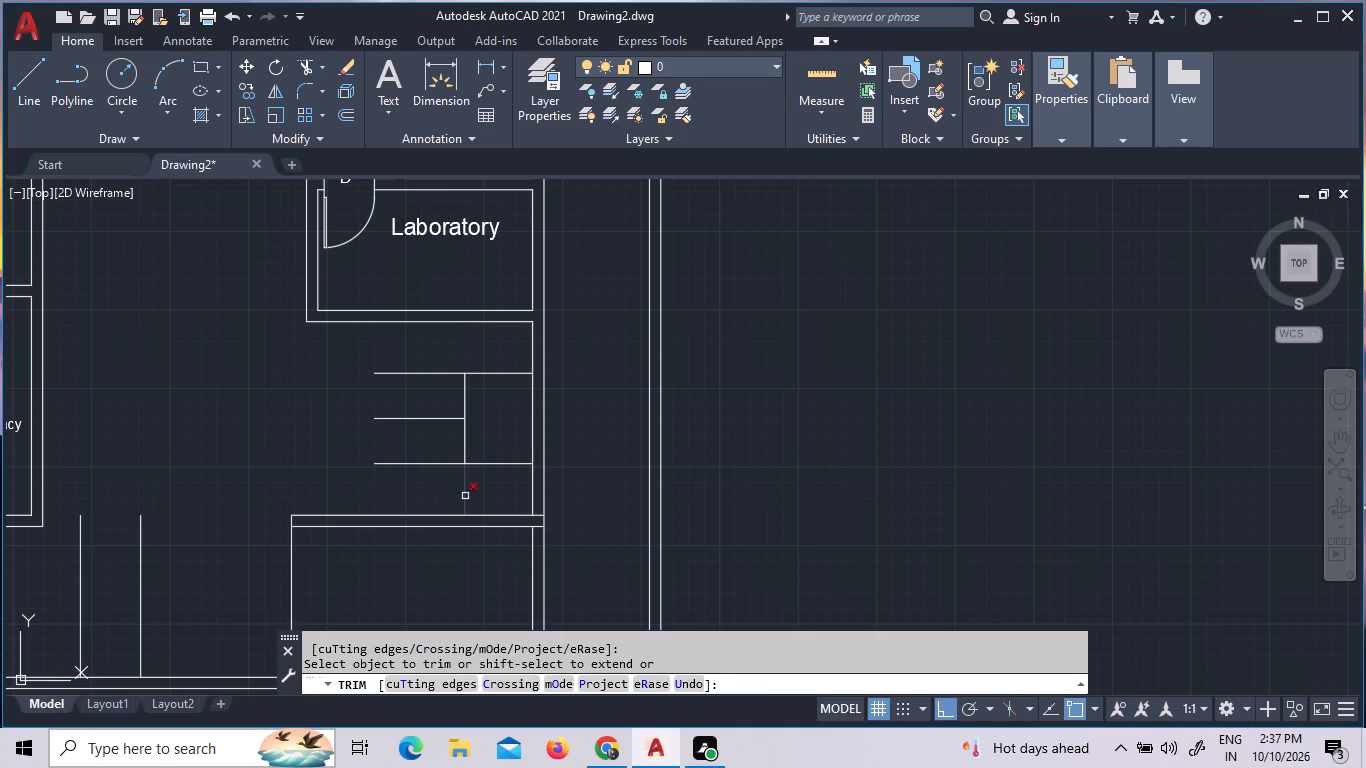
left_click(465, 496)
key("l")
key("Return")
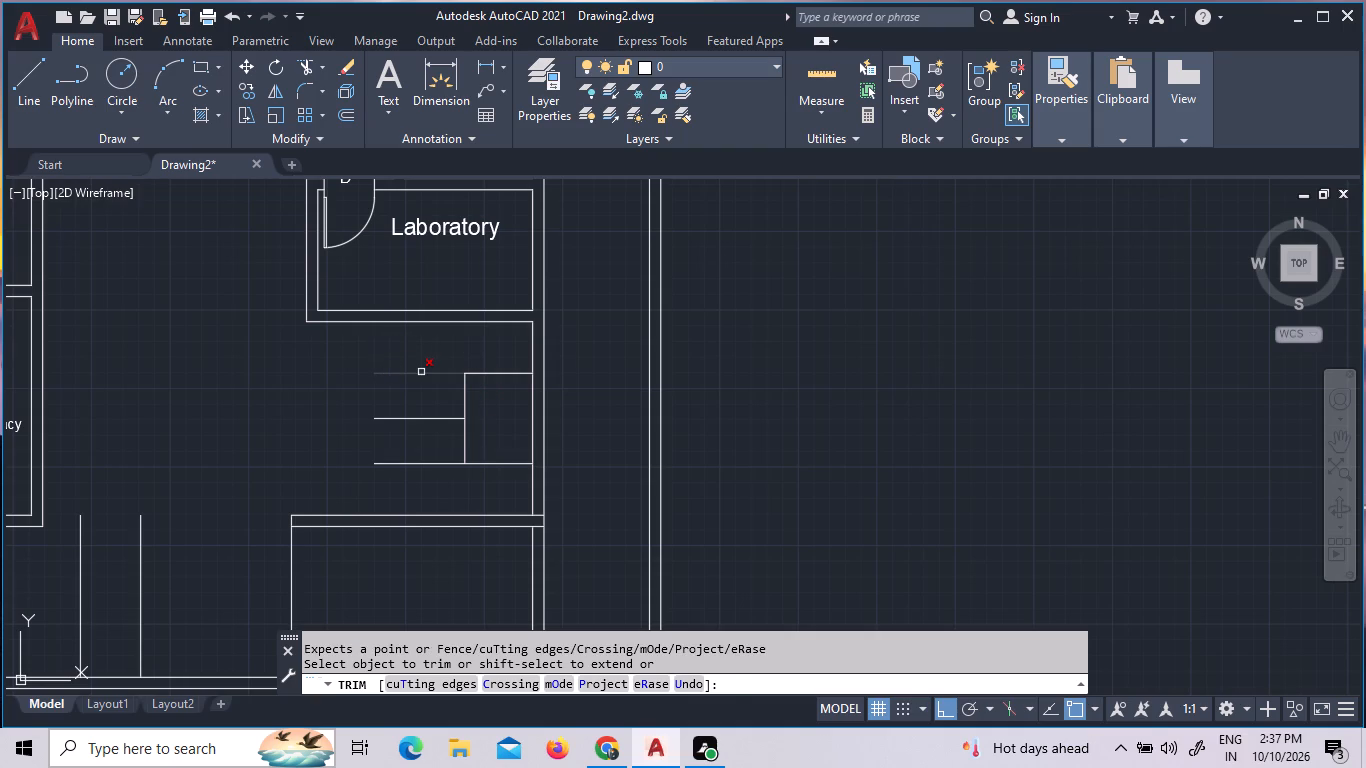
key("Escape")
Draw a vertical line from the laboratory's south wall down to the northernmost horizontal line, near that line's west end.
key("l")
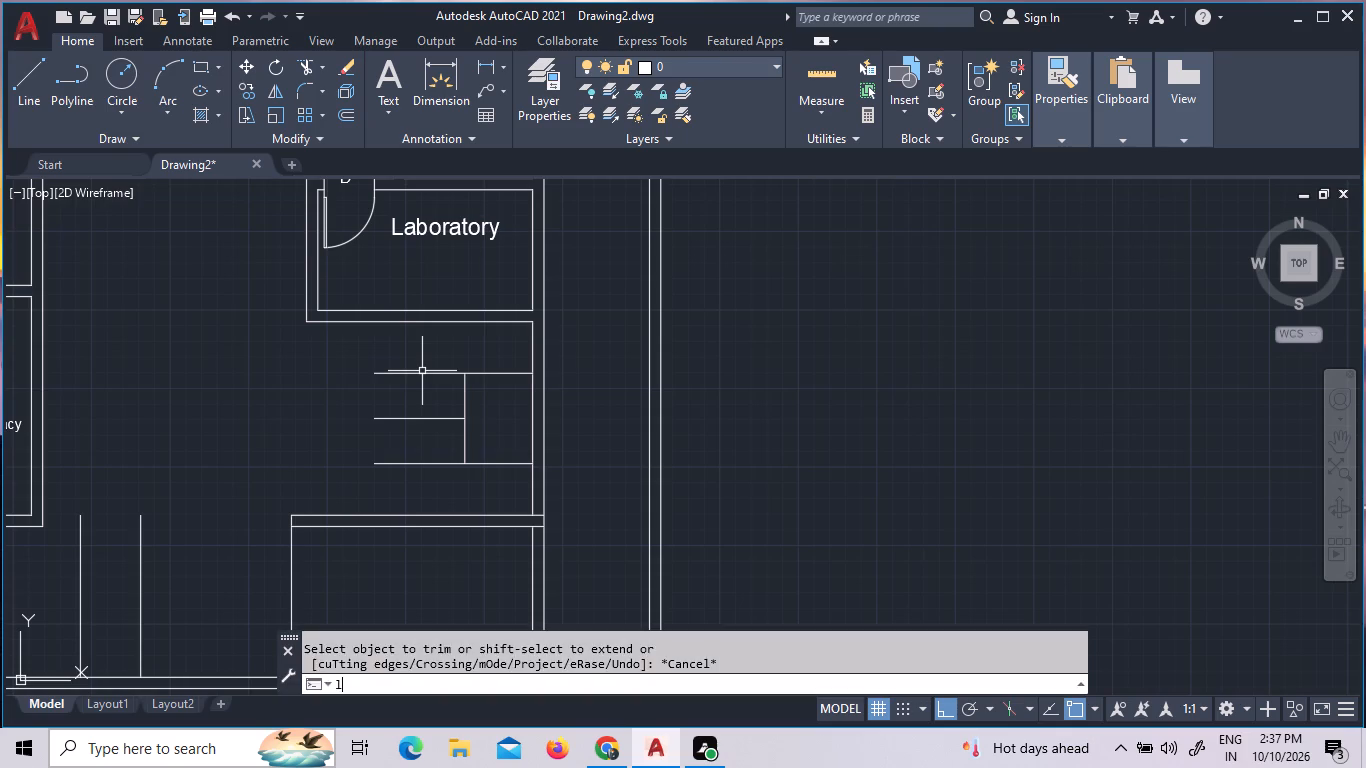
key("Return")
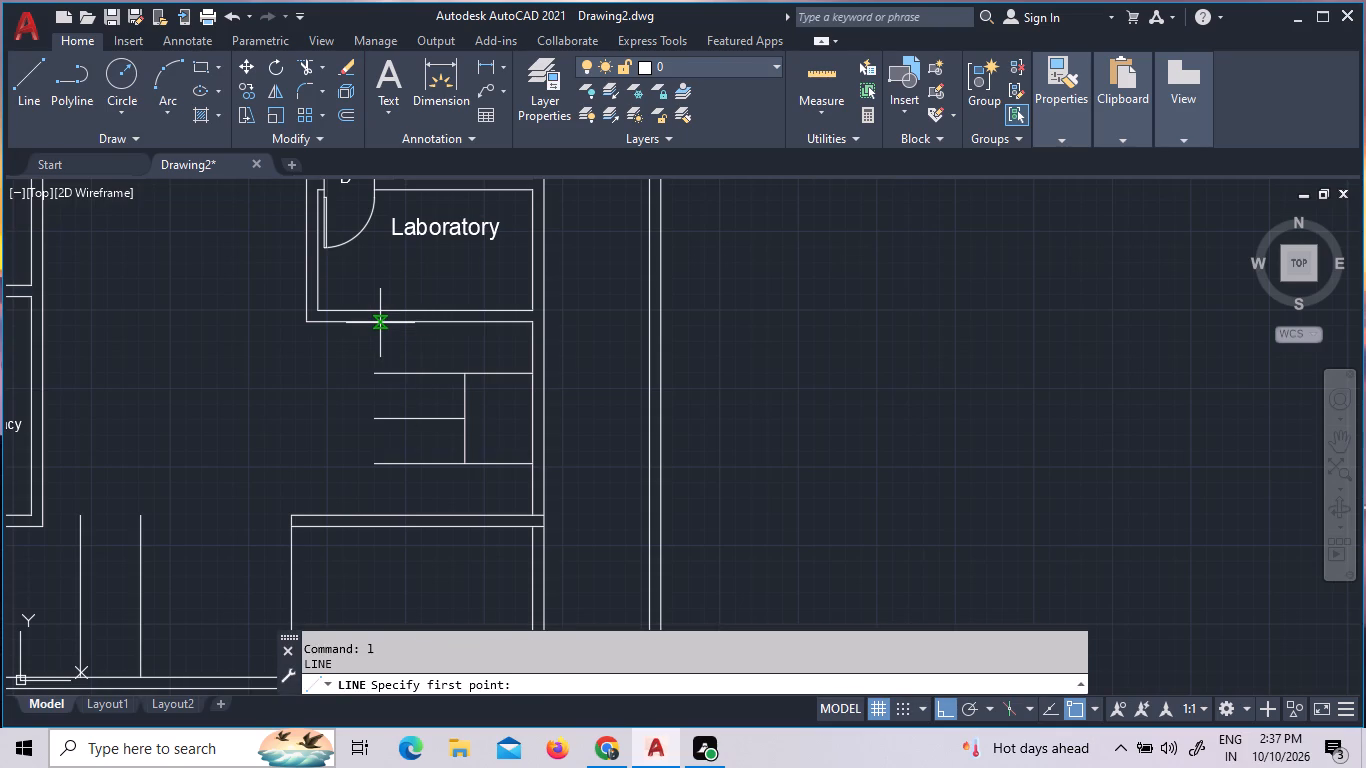
left_click(380, 323)
left_click(383, 371)
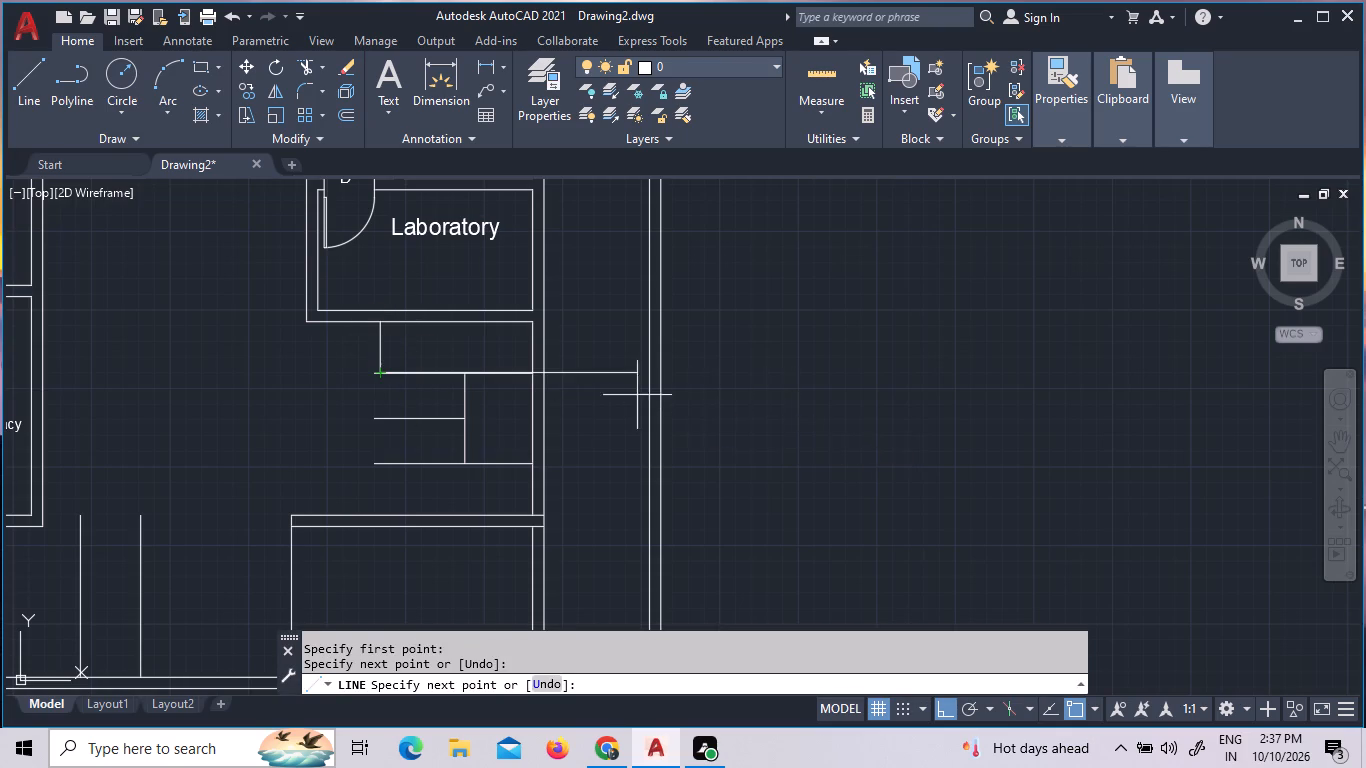
scroll(393, 356, "up", 4)
key("Escape")
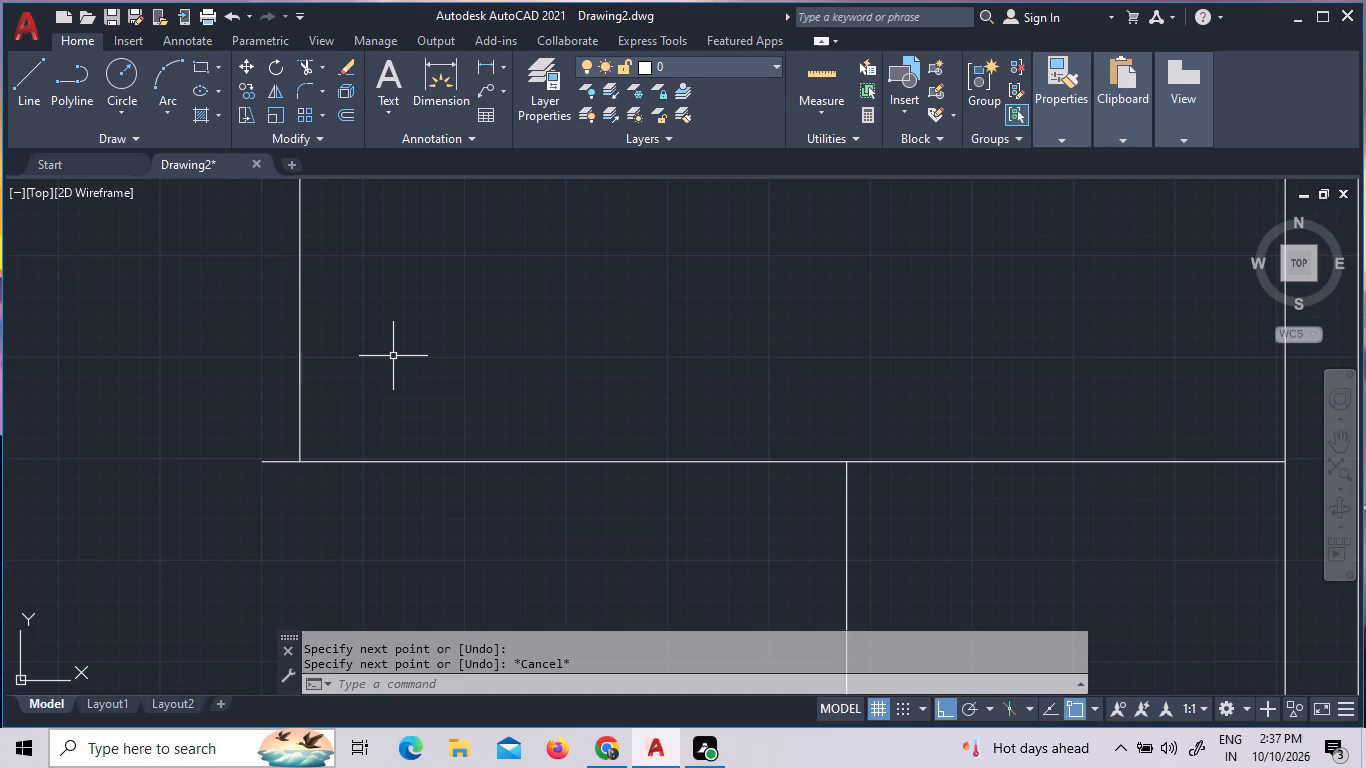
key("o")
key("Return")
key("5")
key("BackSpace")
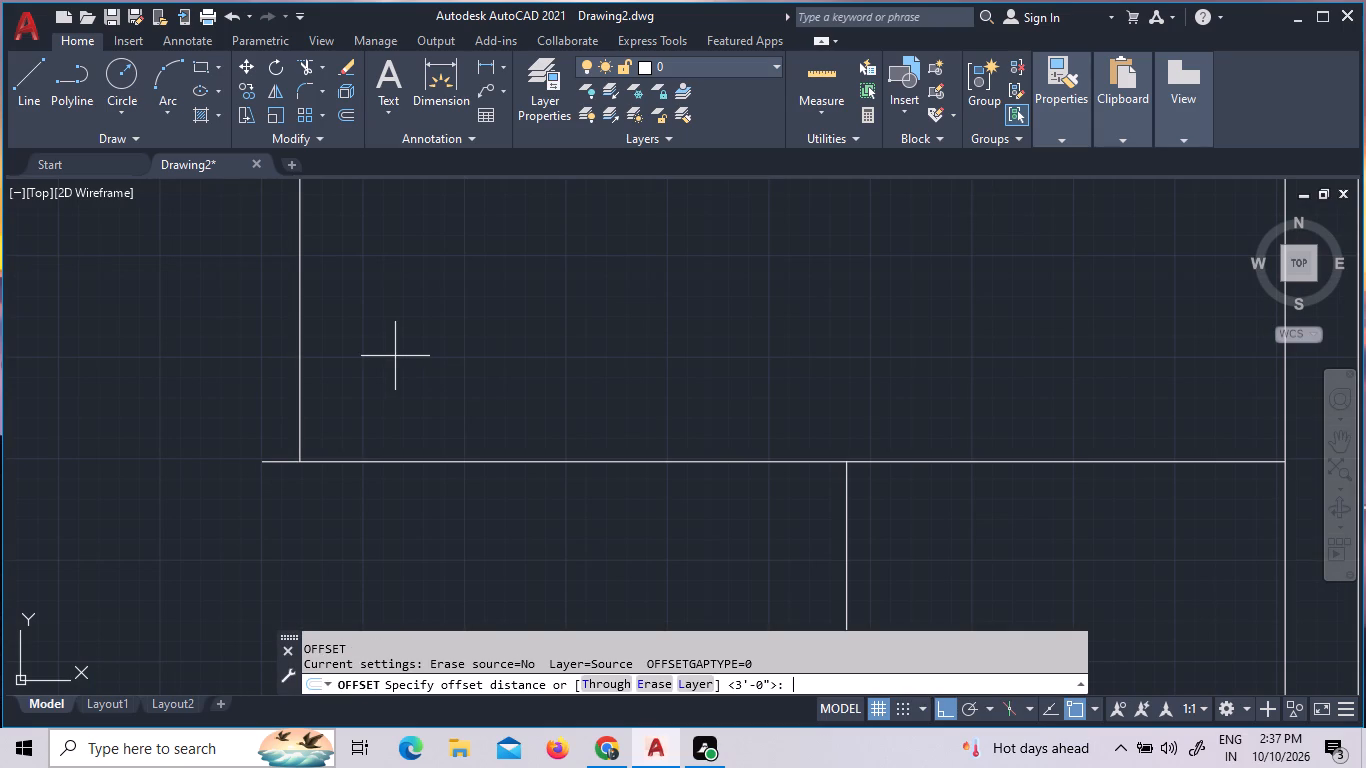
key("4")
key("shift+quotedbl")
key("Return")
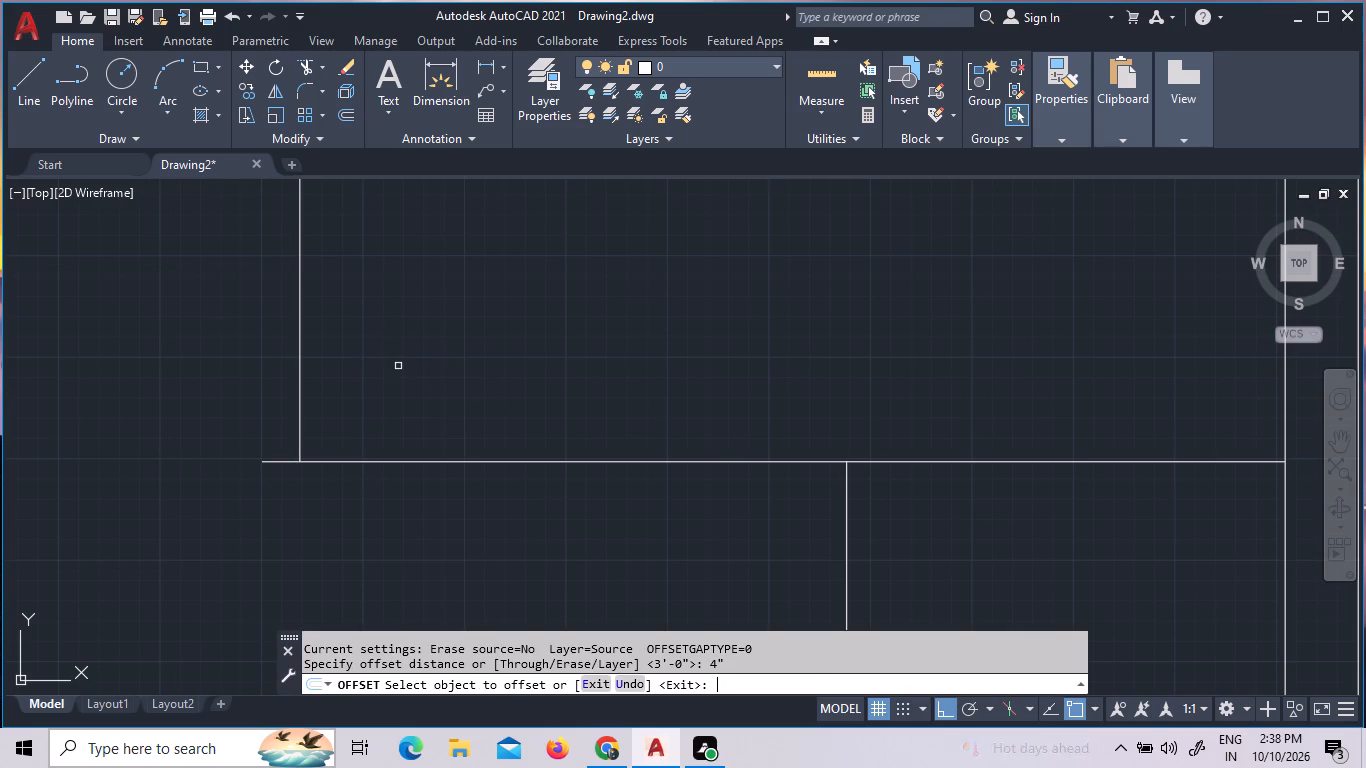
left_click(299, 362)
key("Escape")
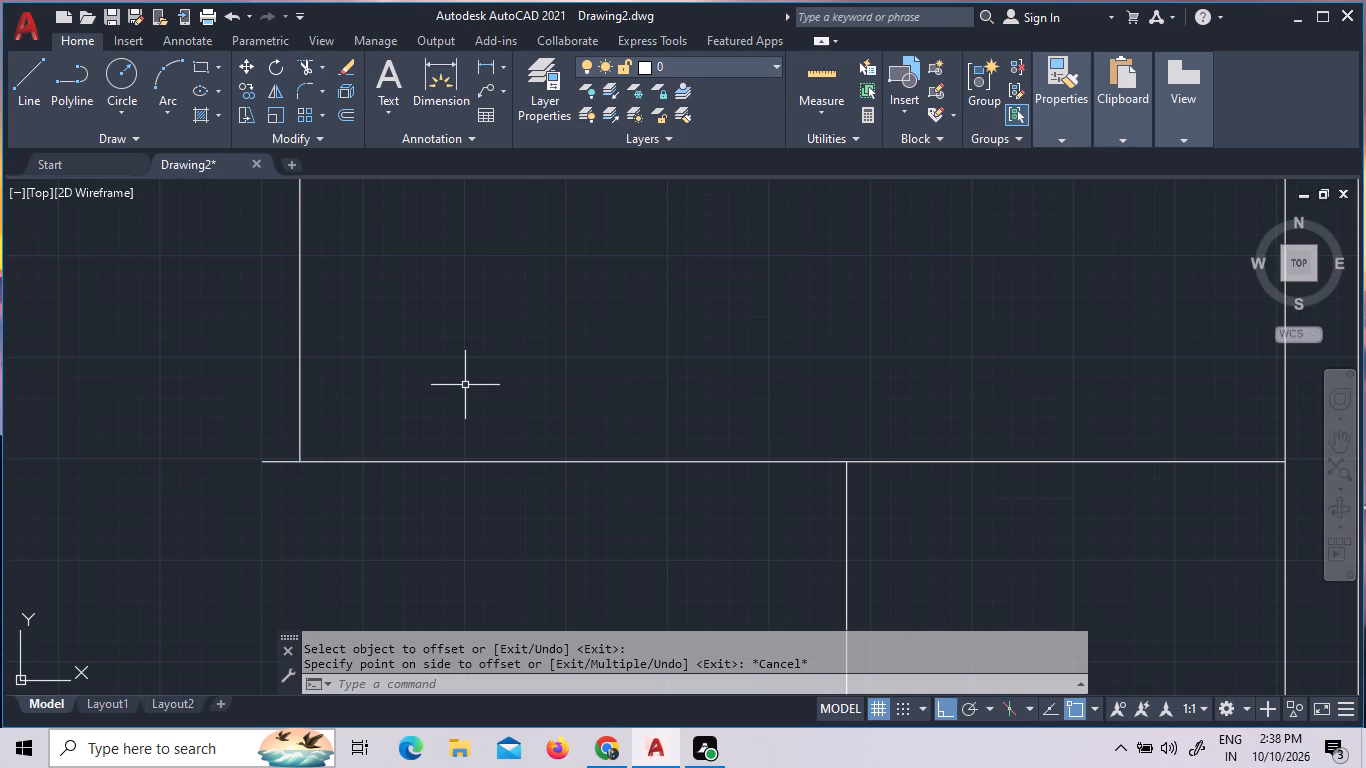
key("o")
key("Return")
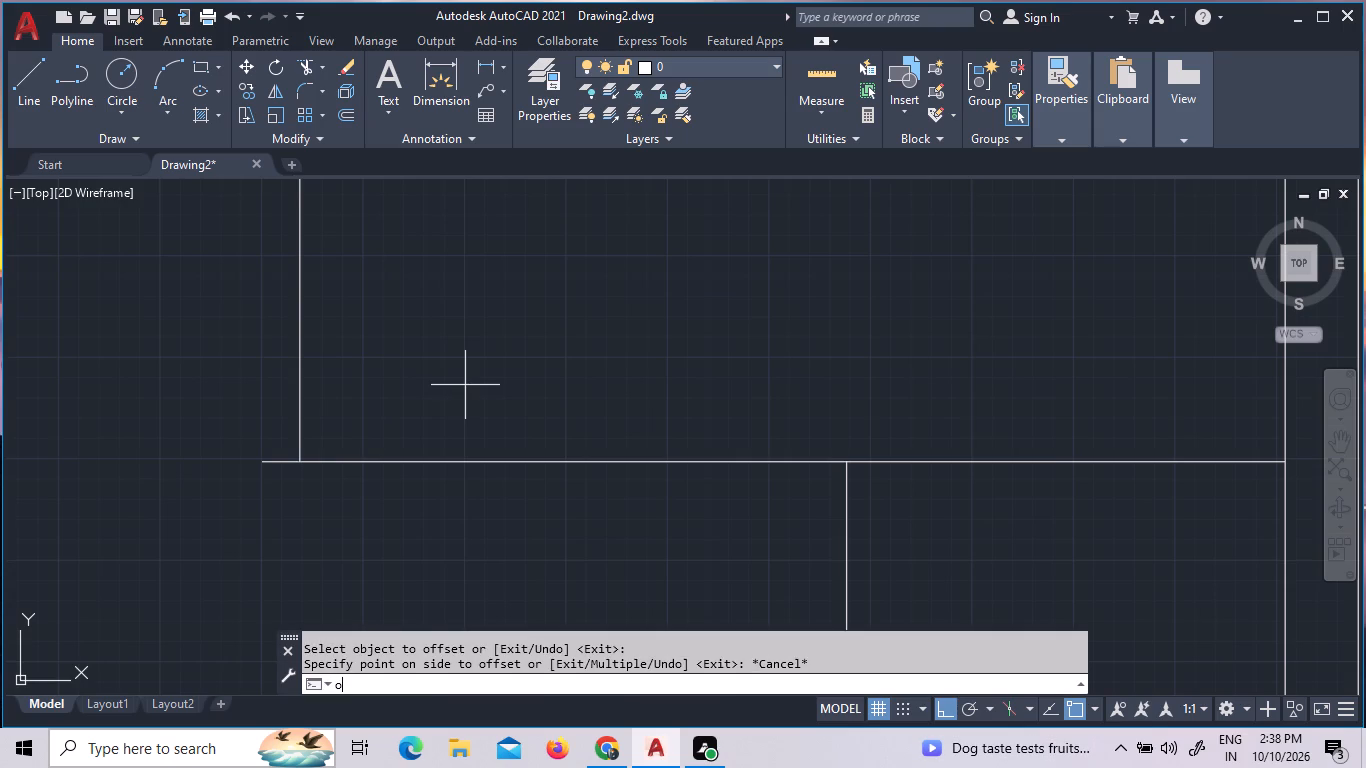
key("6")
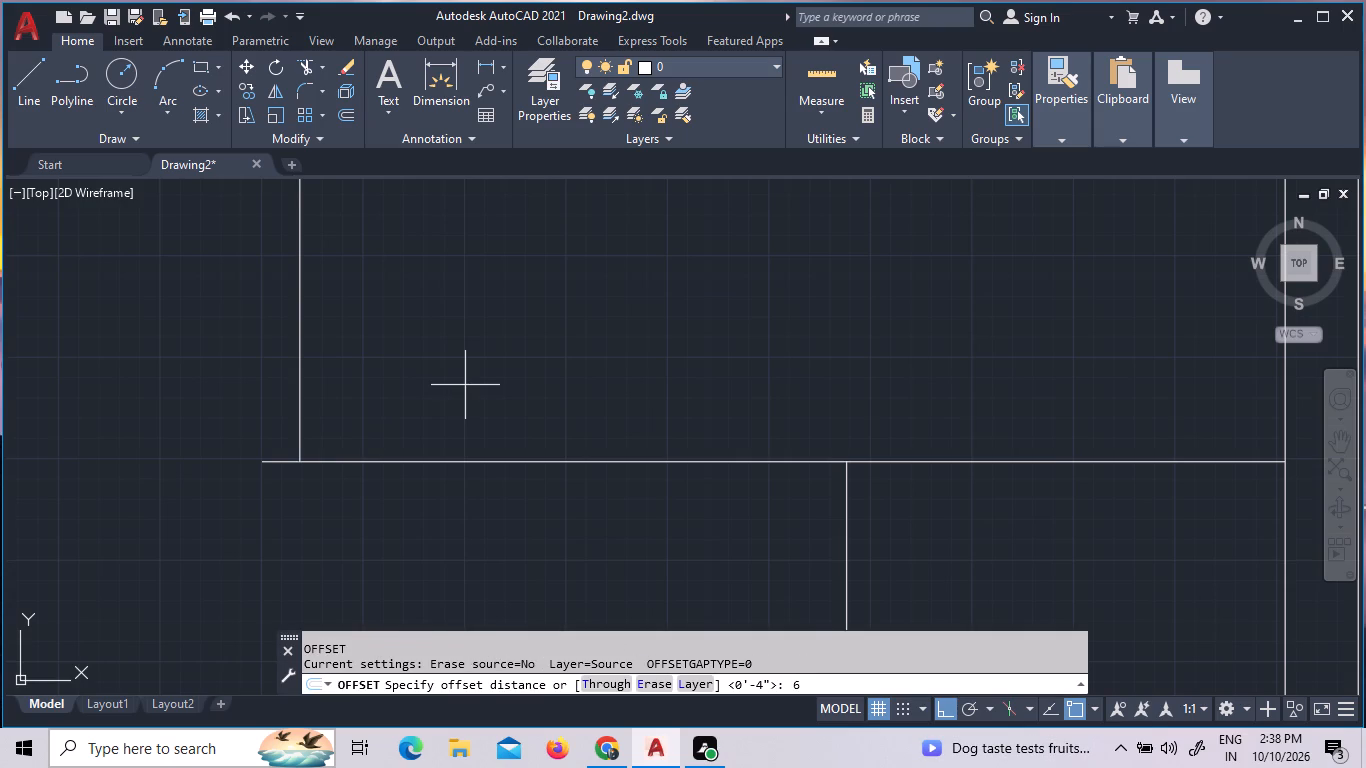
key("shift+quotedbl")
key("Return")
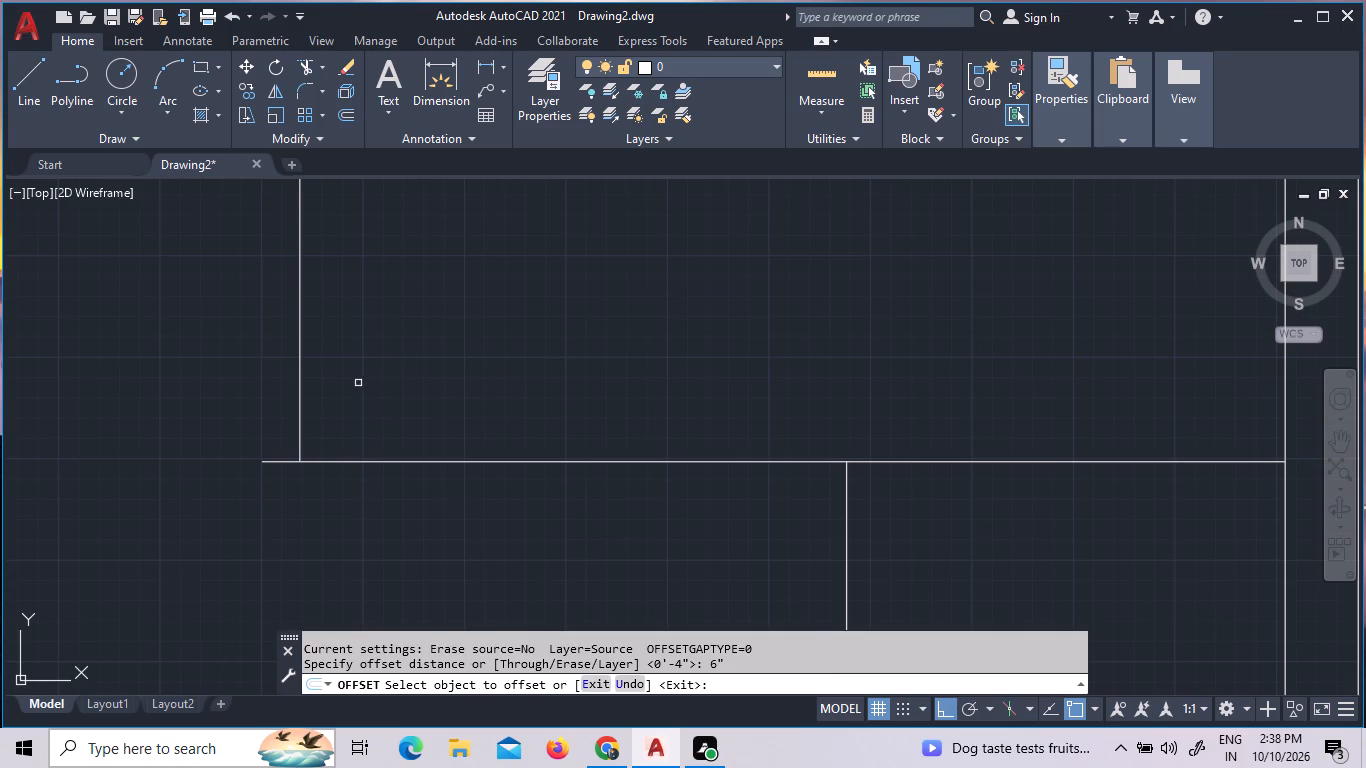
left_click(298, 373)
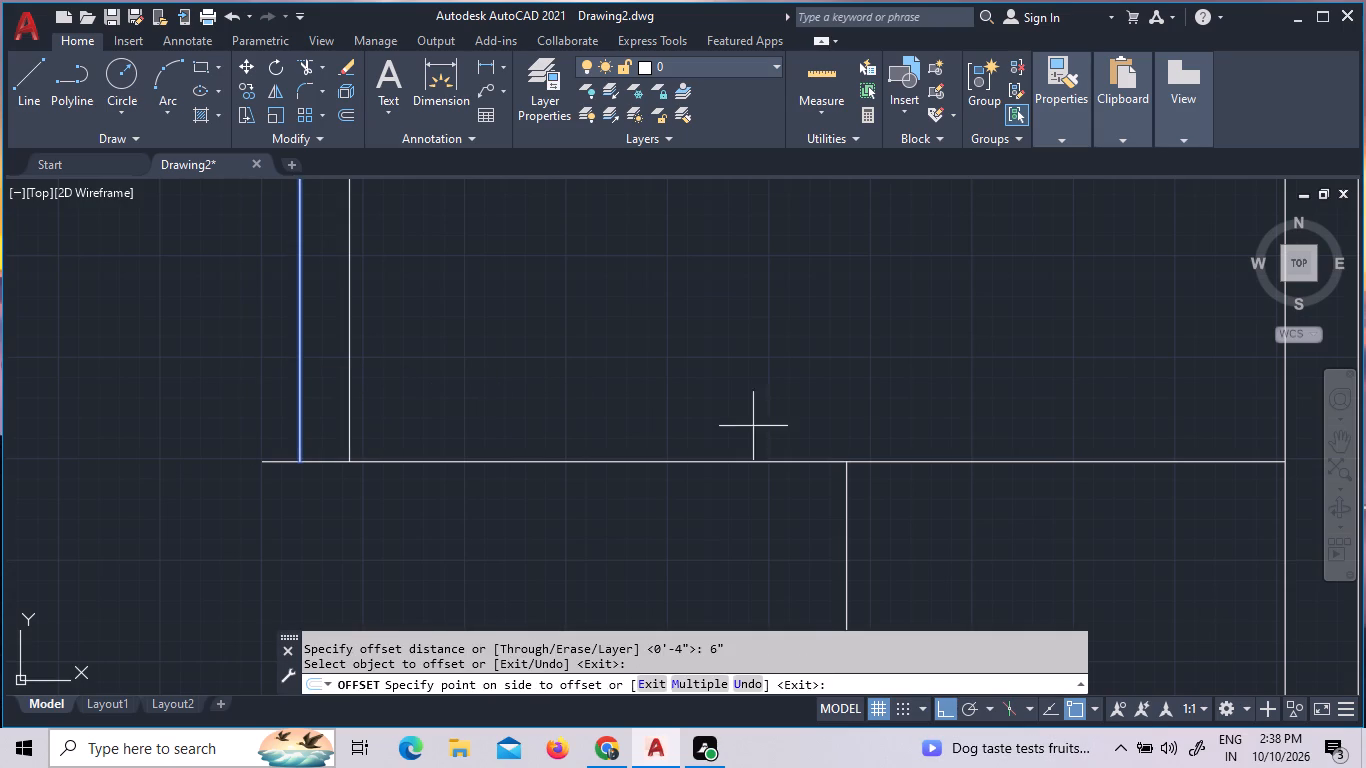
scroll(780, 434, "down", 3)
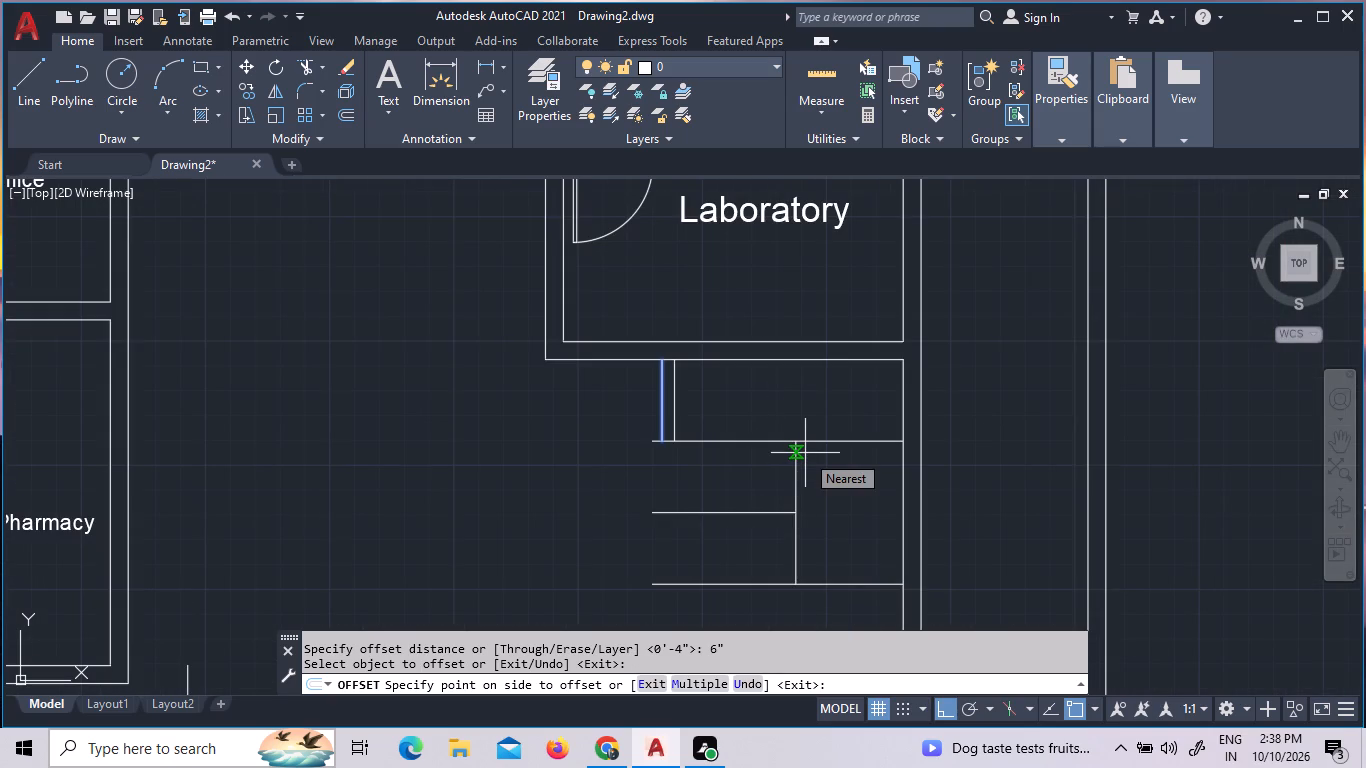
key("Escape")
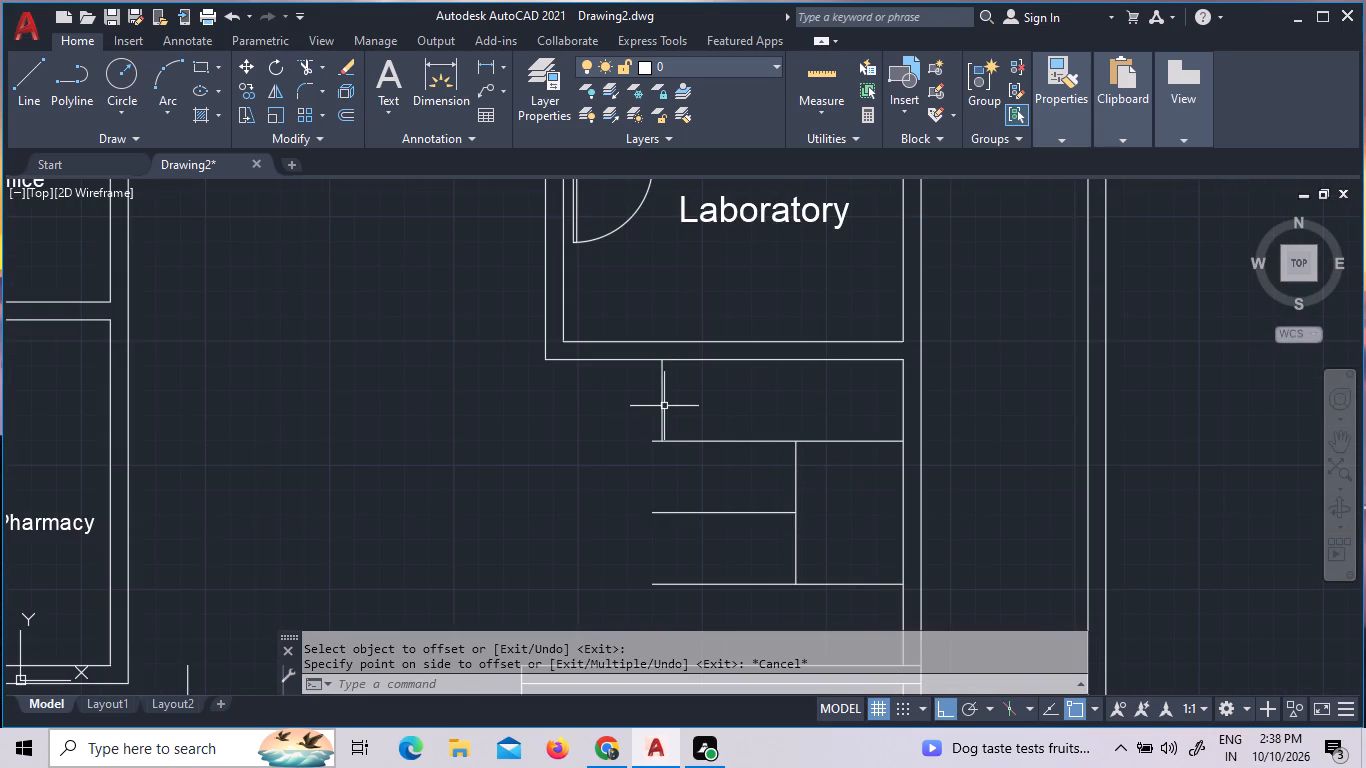
Move the short vertical line below the laboratory's south wall about 1'-9" east.
left_click(691, 410)
left_click(554, 373)
right_click(554, 373)
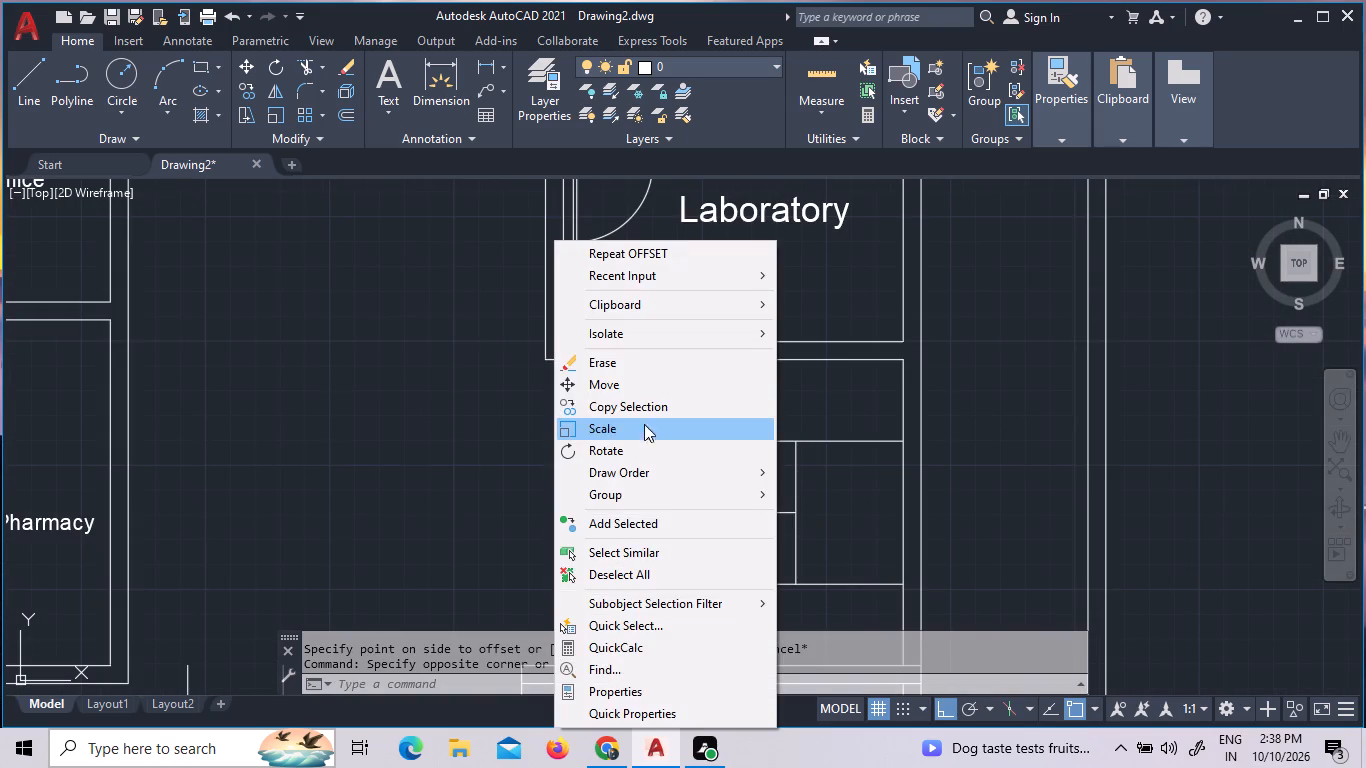
left_click(651, 395)
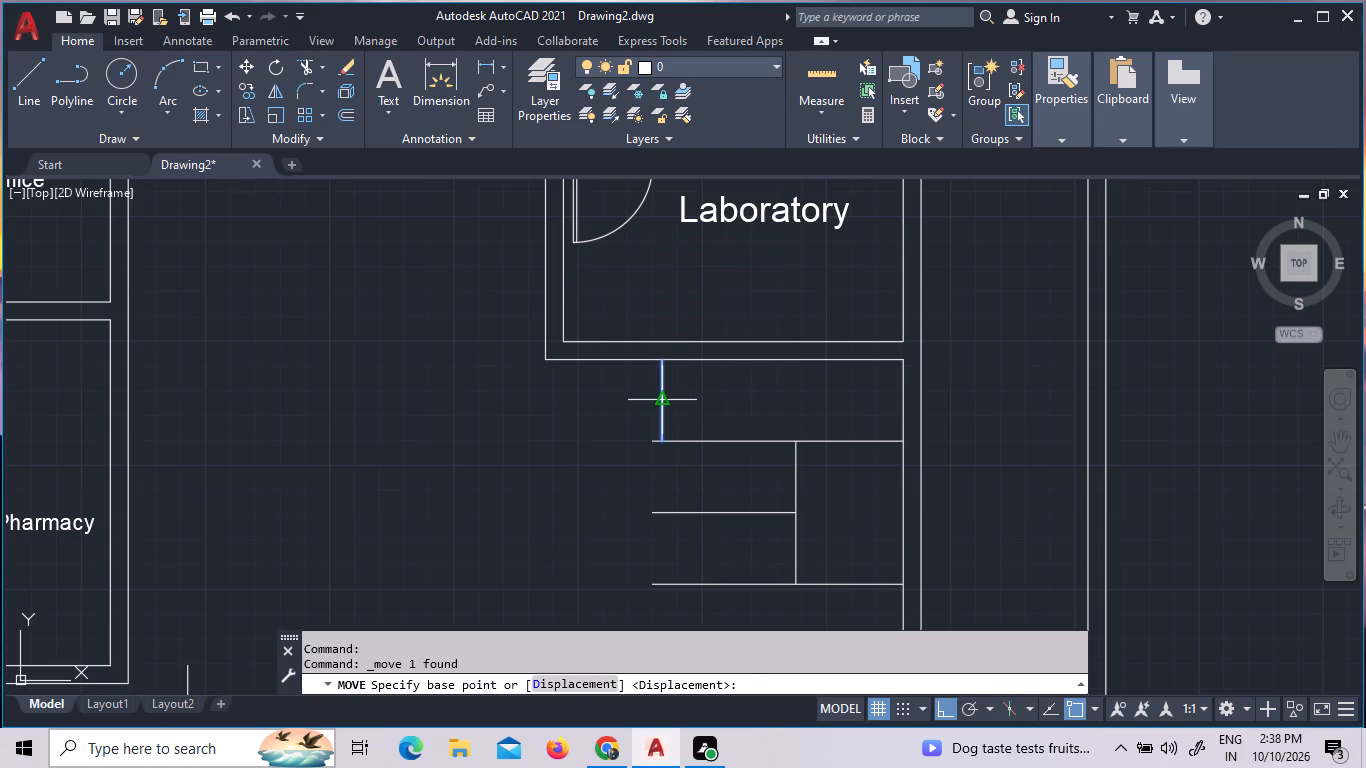
left_click(660, 399)
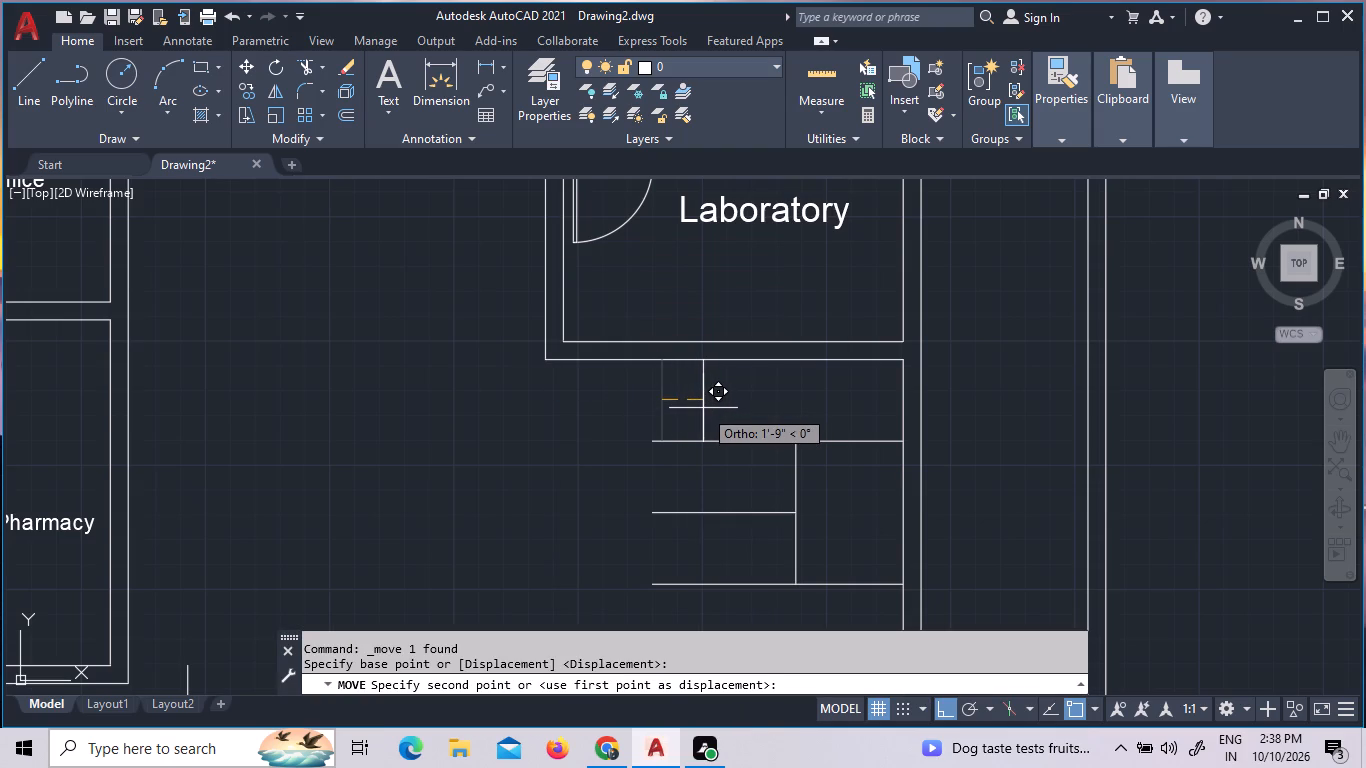
scroll(703, 406, "up", 3)
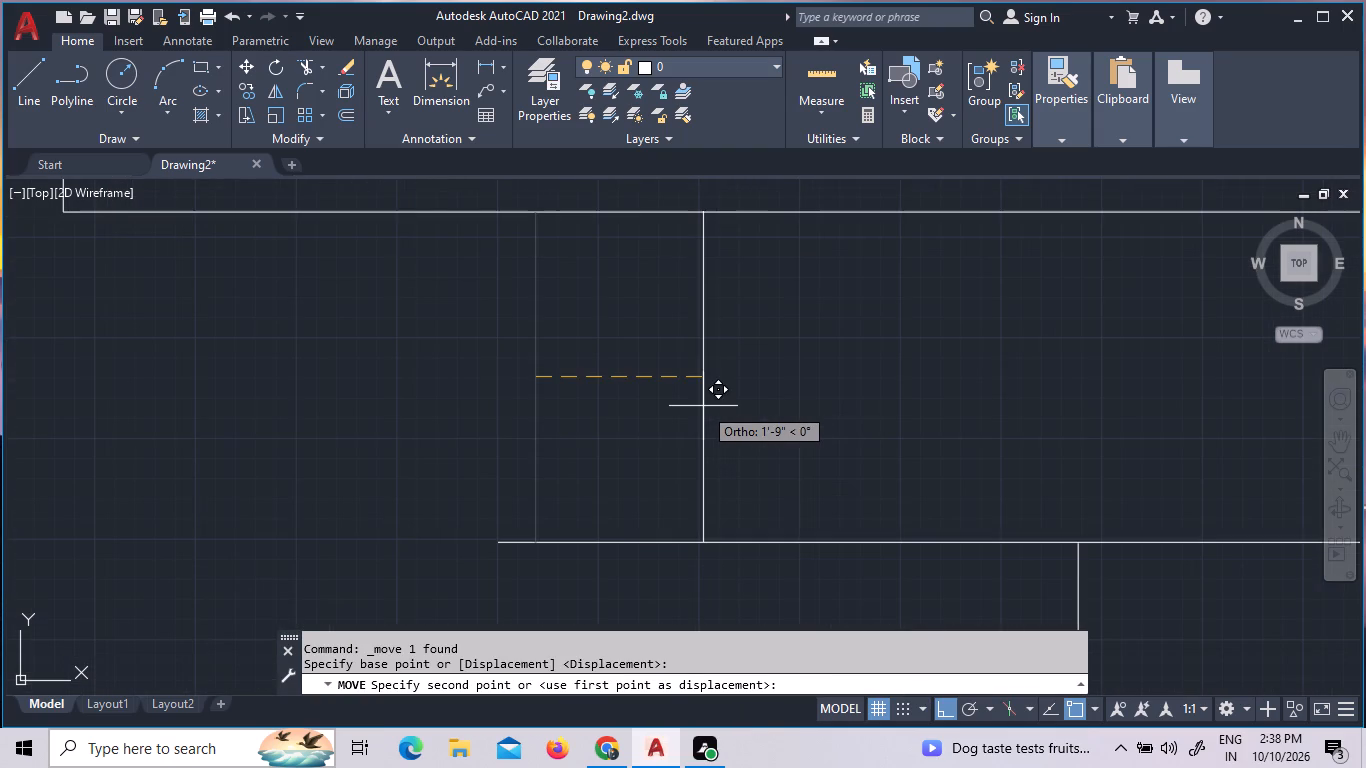
left_click(703, 406)
scroll(703, 406, "down", 2)
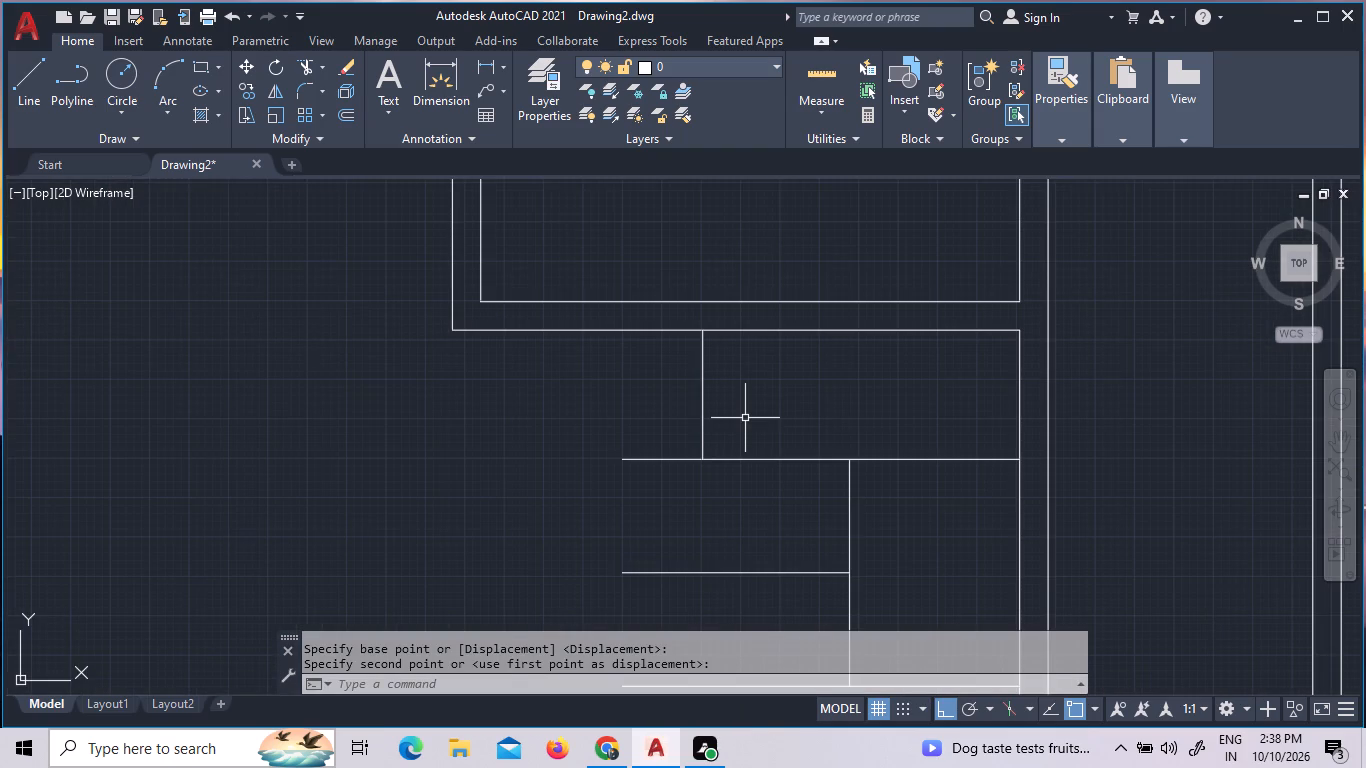
Offset the short vertical line below the laboratory's south wall 6" east repeatedly, adding seven evenly spaced stair lines.
key("o")
key("Return")
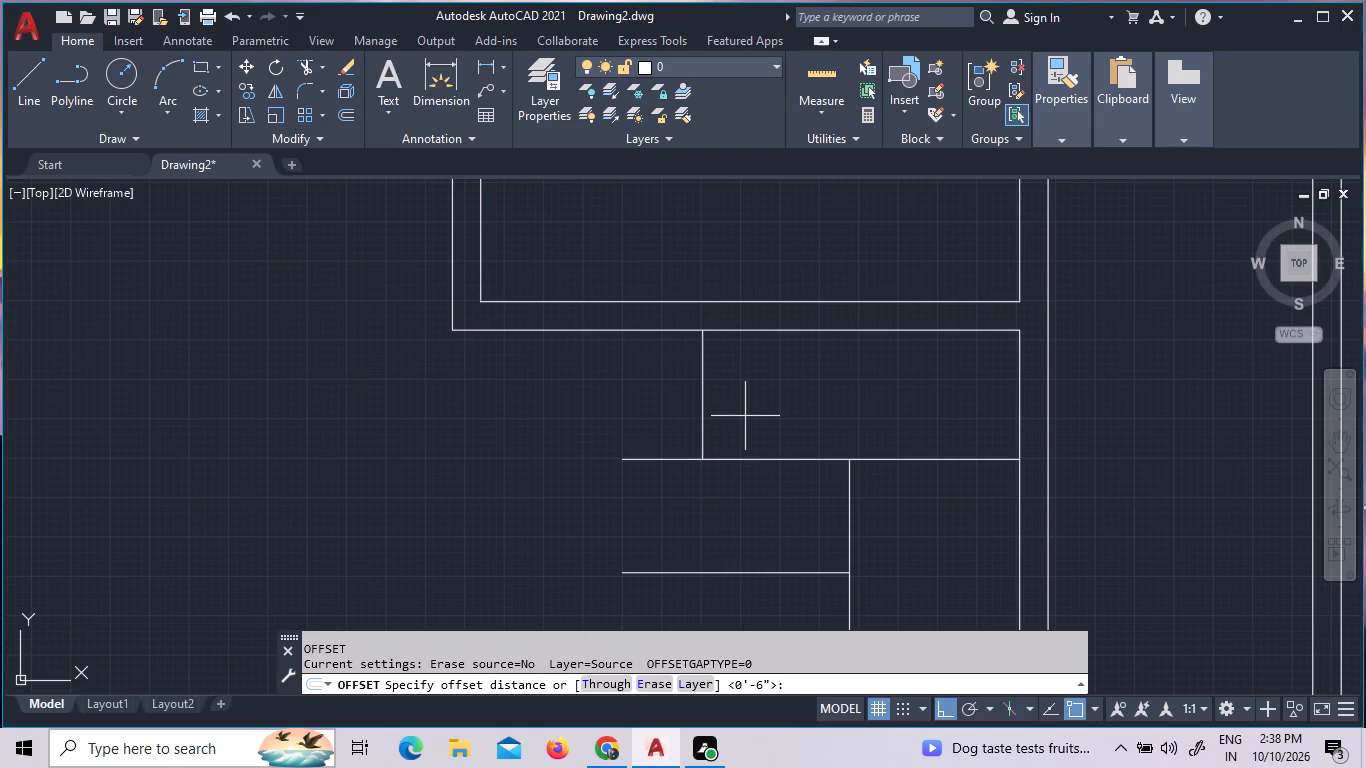
key("6")
key("shift+quotedbl")
key("Return")
left_click(779, 423)
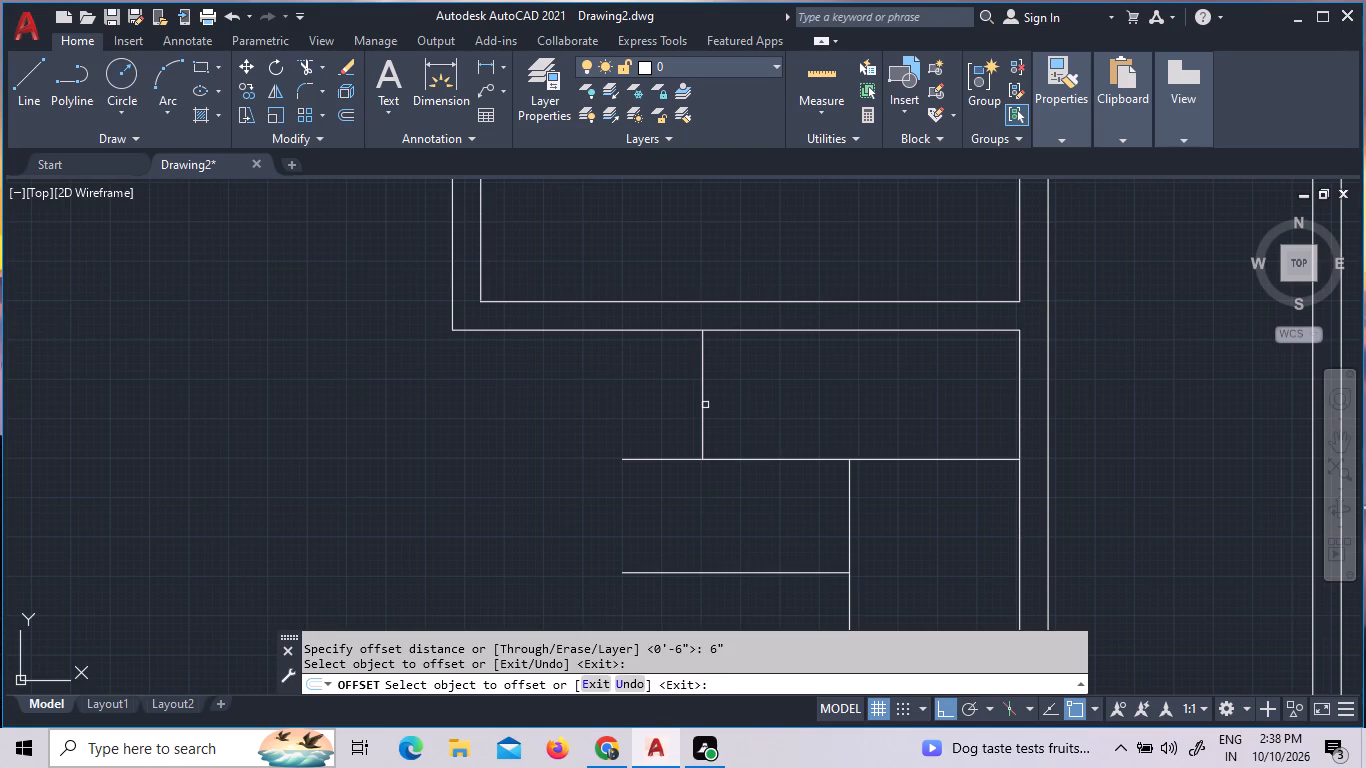
left_click(703, 407)
left_click(744, 417)
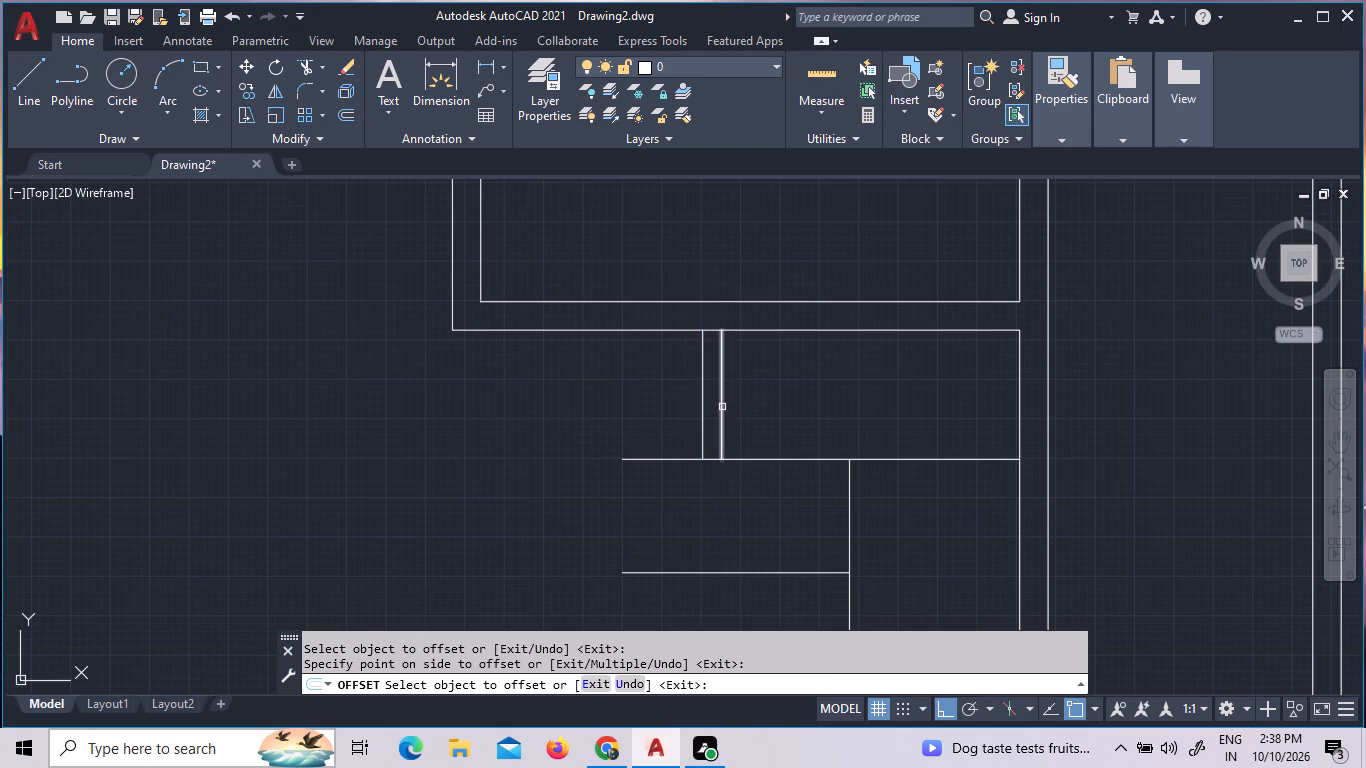
left_click(722, 407)
left_click(793, 412)
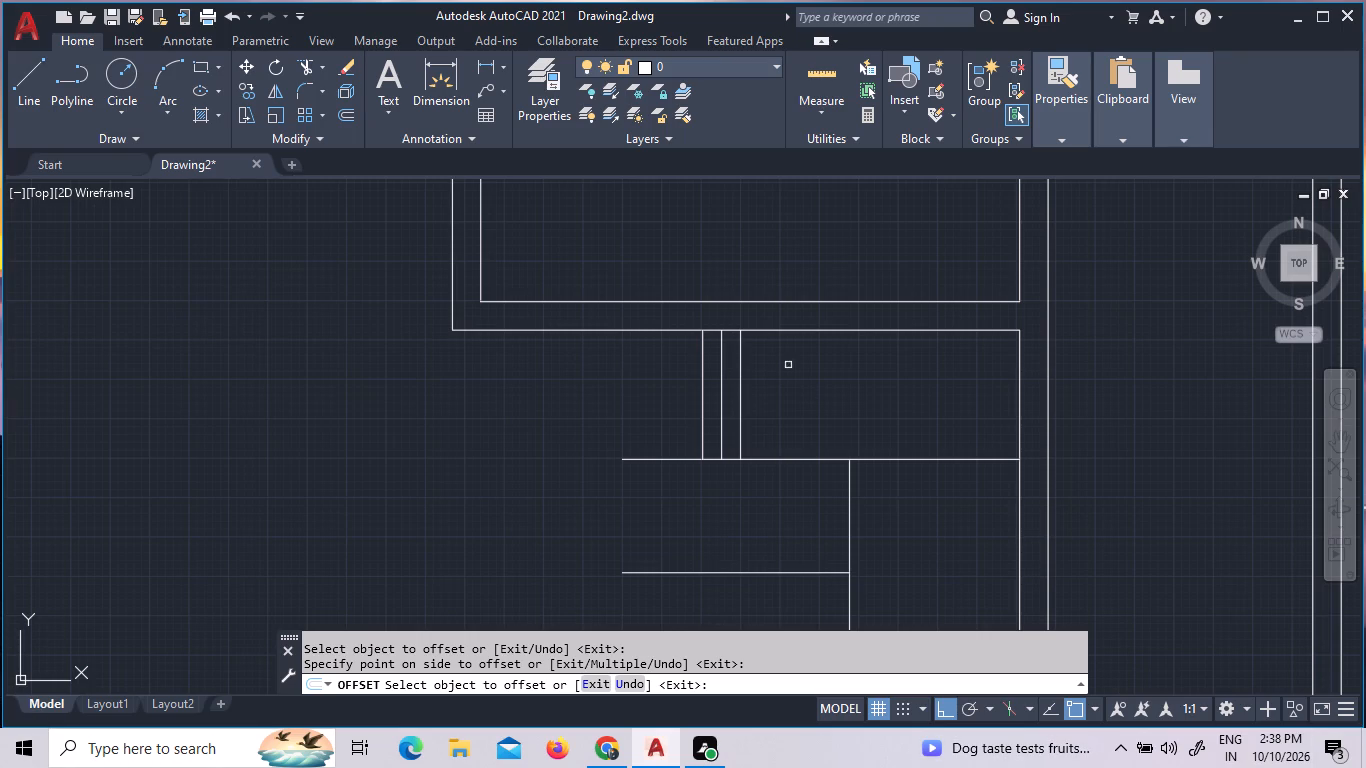
left_click(742, 406)
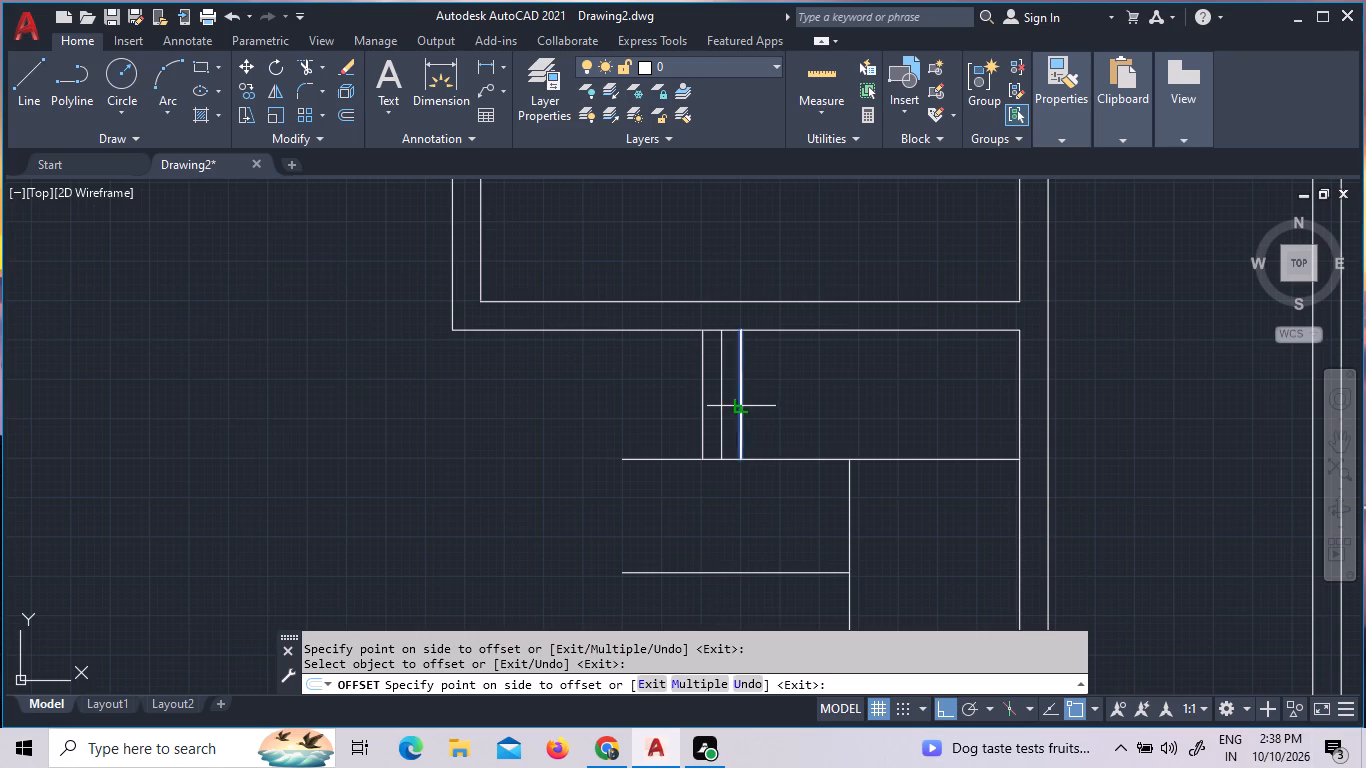
left_click(759, 411)
left_click(759, 409)
left_click(876, 413)
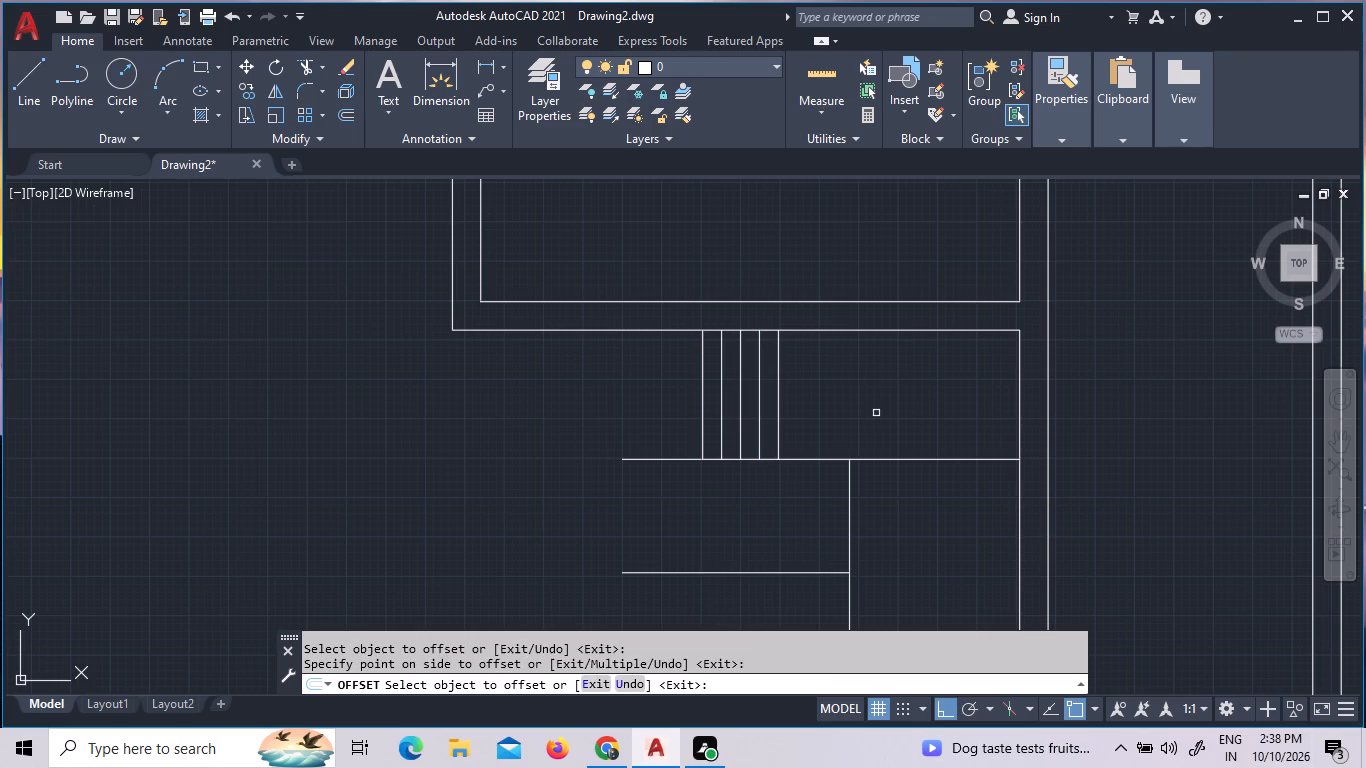
left_click(779, 431)
left_click(808, 435)
left_click(798, 402)
left_click(813, 405)
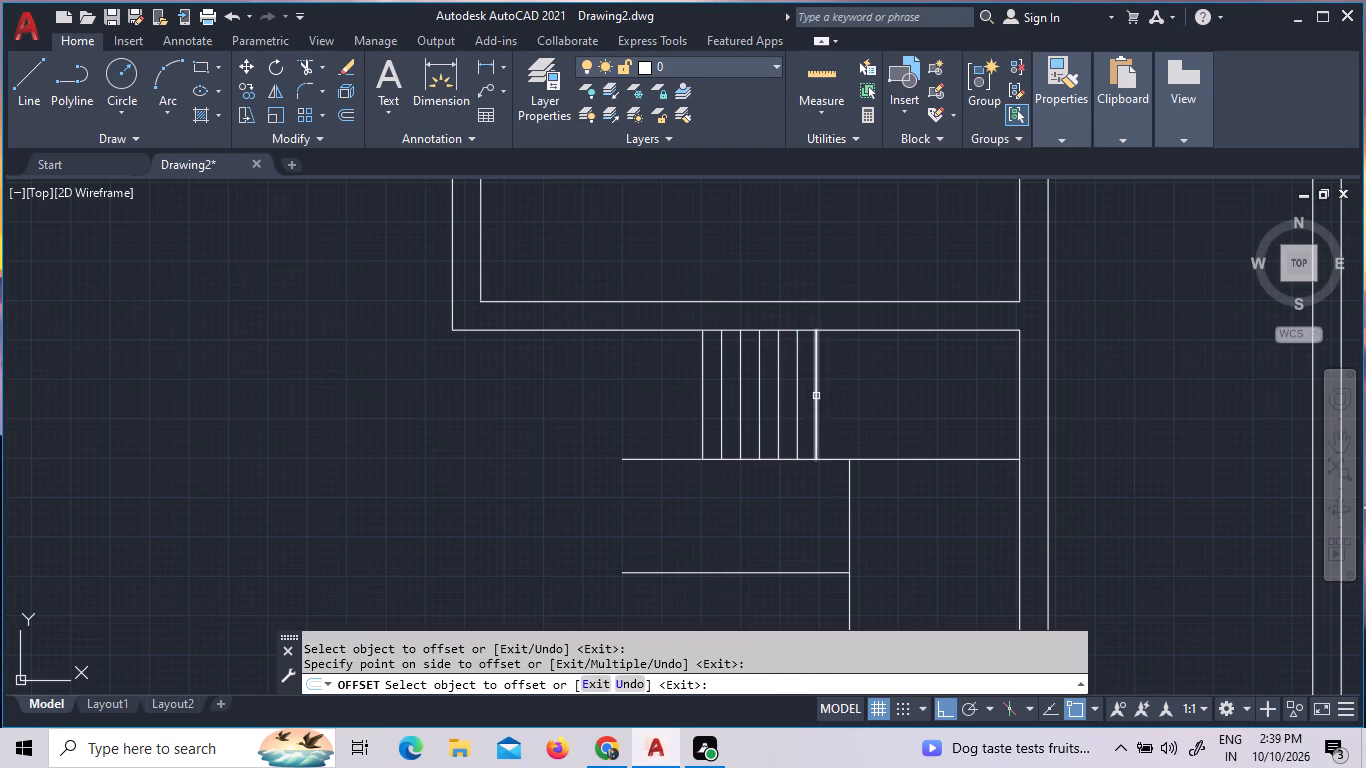
left_click(816, 393)
left_click(841, 395)
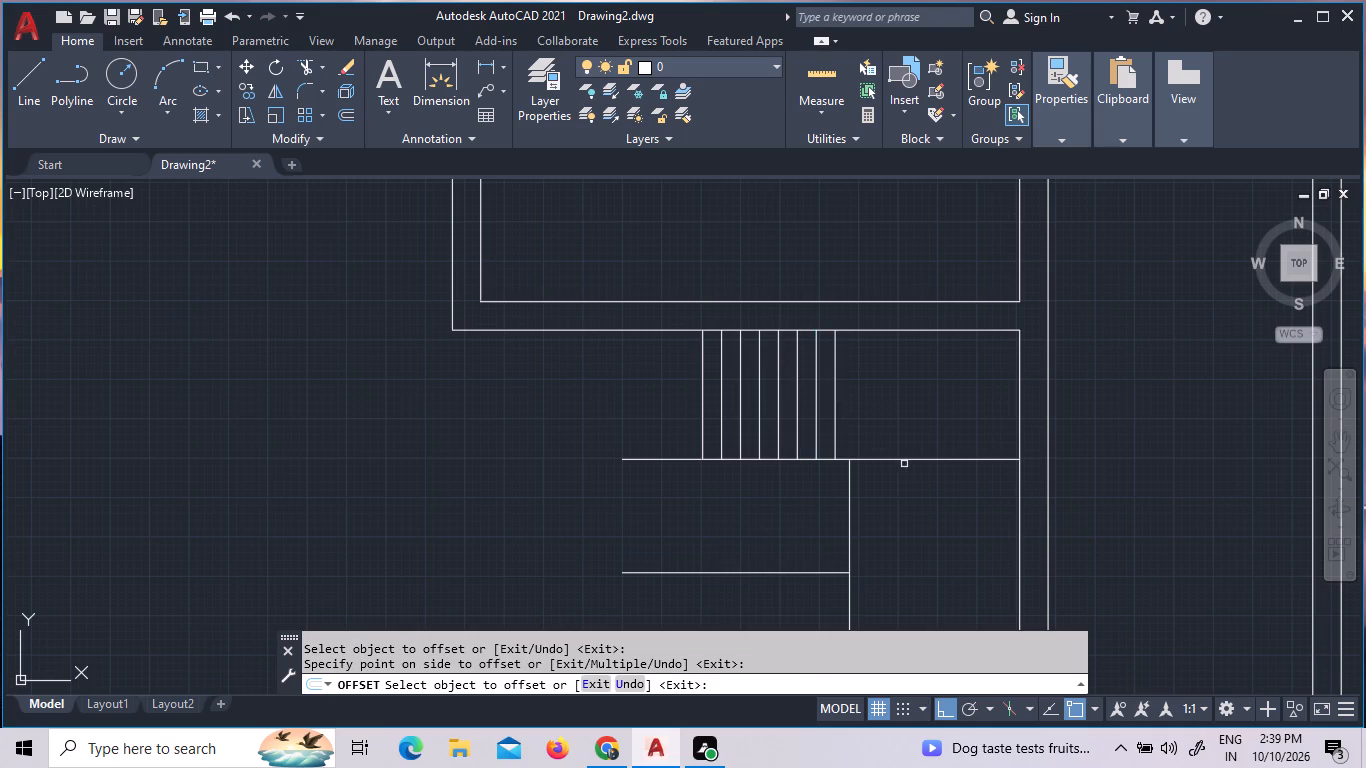
Offset the northernmost horizontal line below the stair lines 6" south repeatedly, adding eight evenly spaced lines.
left_click(905, 458)
left_click(900, 504)
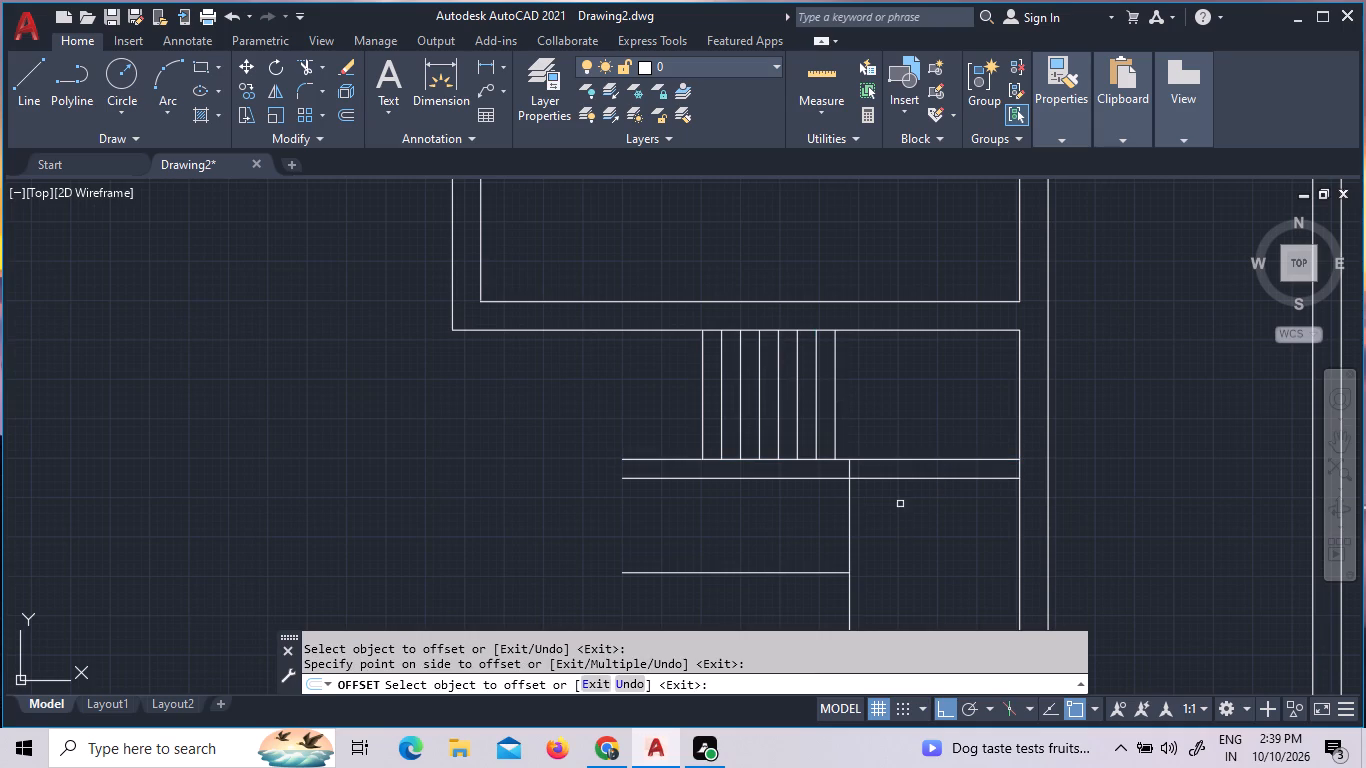
left_click(906, 475)
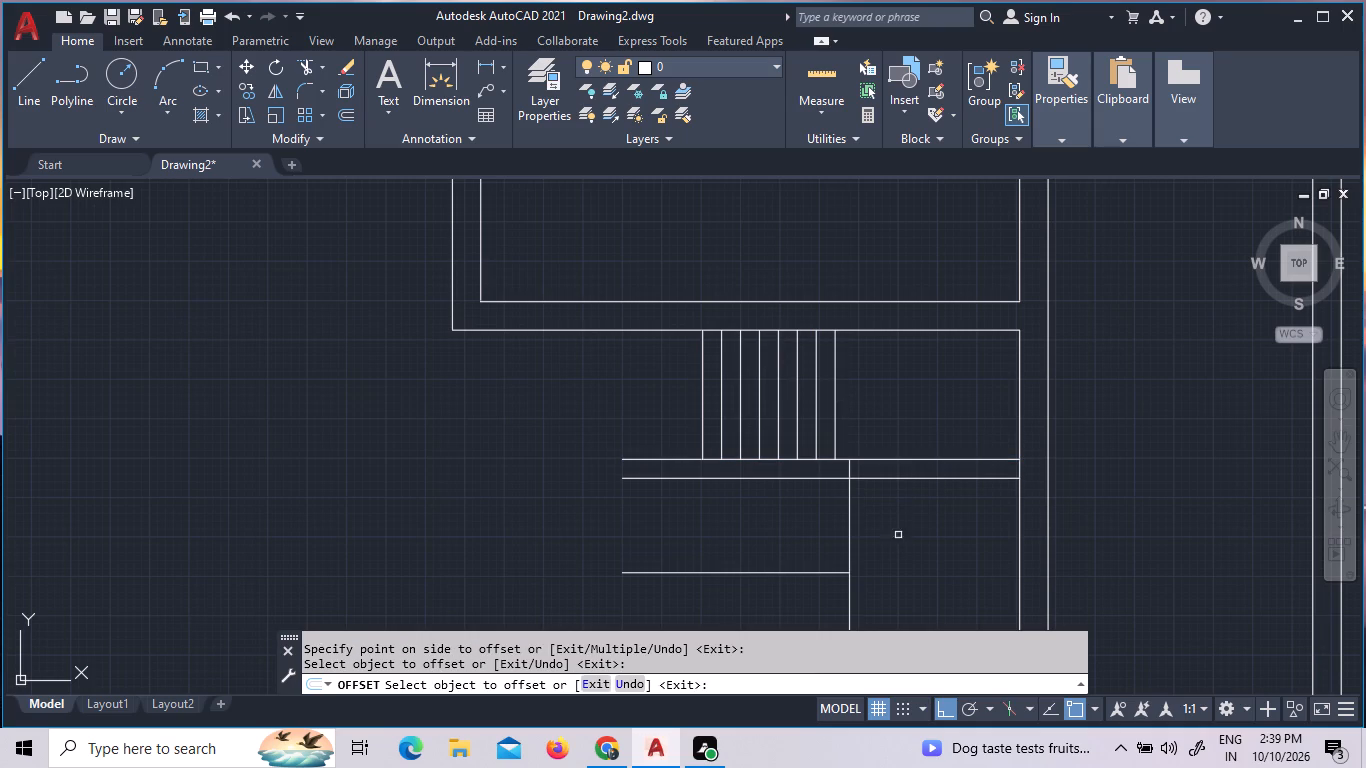
left_click(921, 477)
left_click(913, 523)
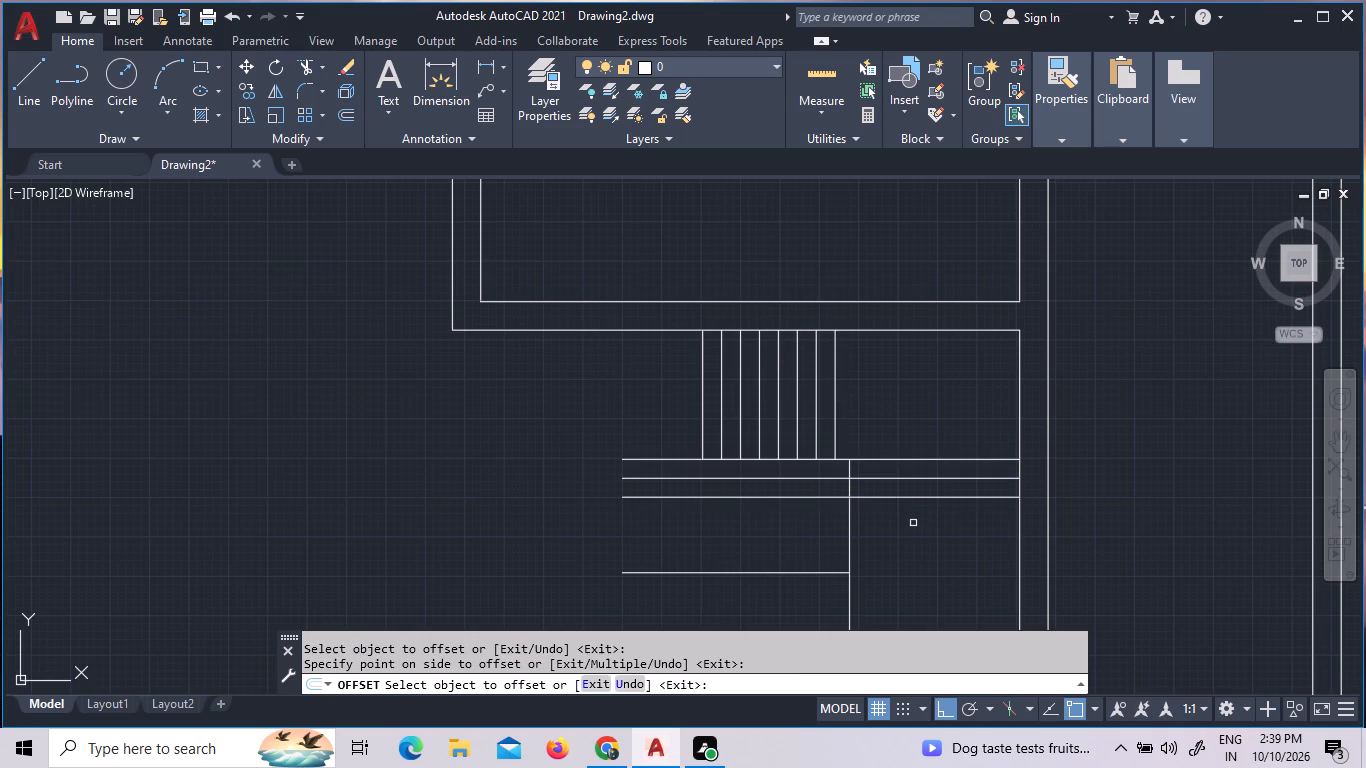
left_click(912, 496)
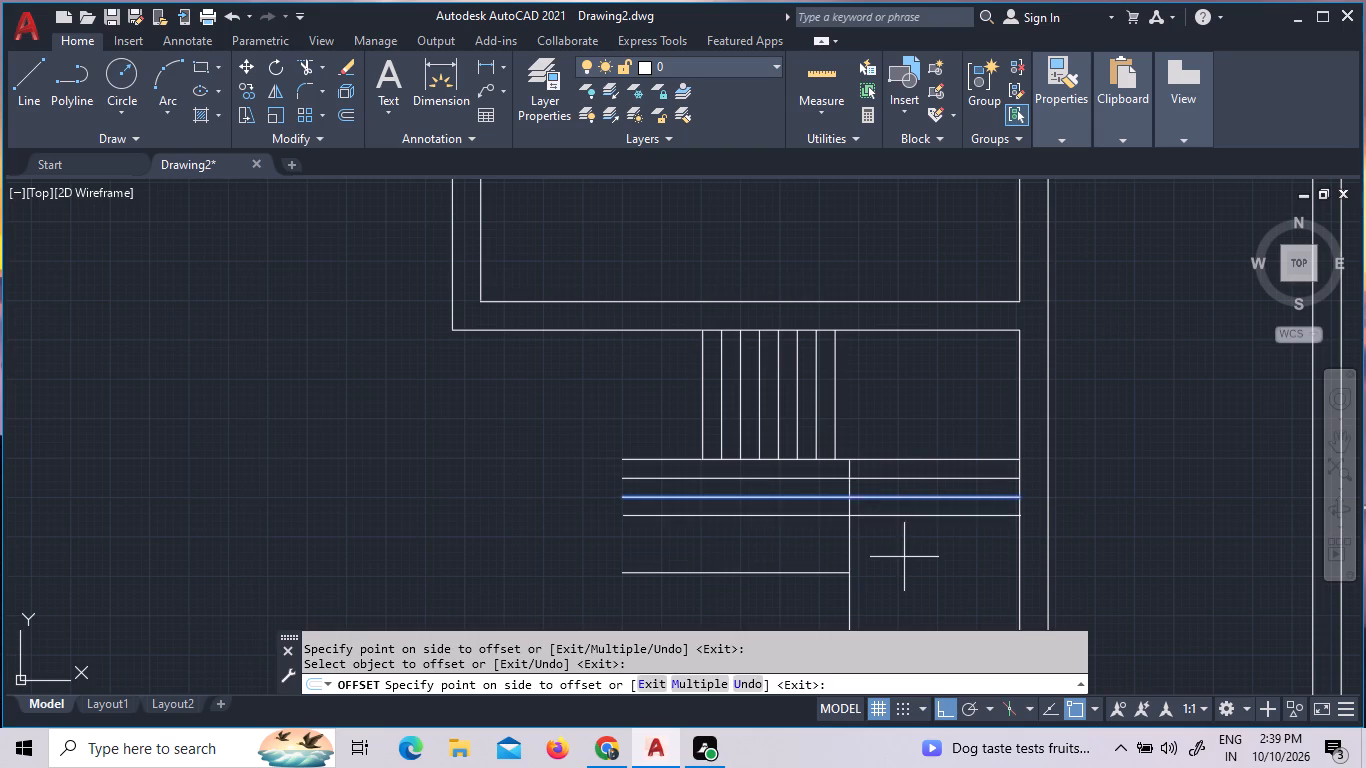
left_click(904, 558)
left_click(911, 519)
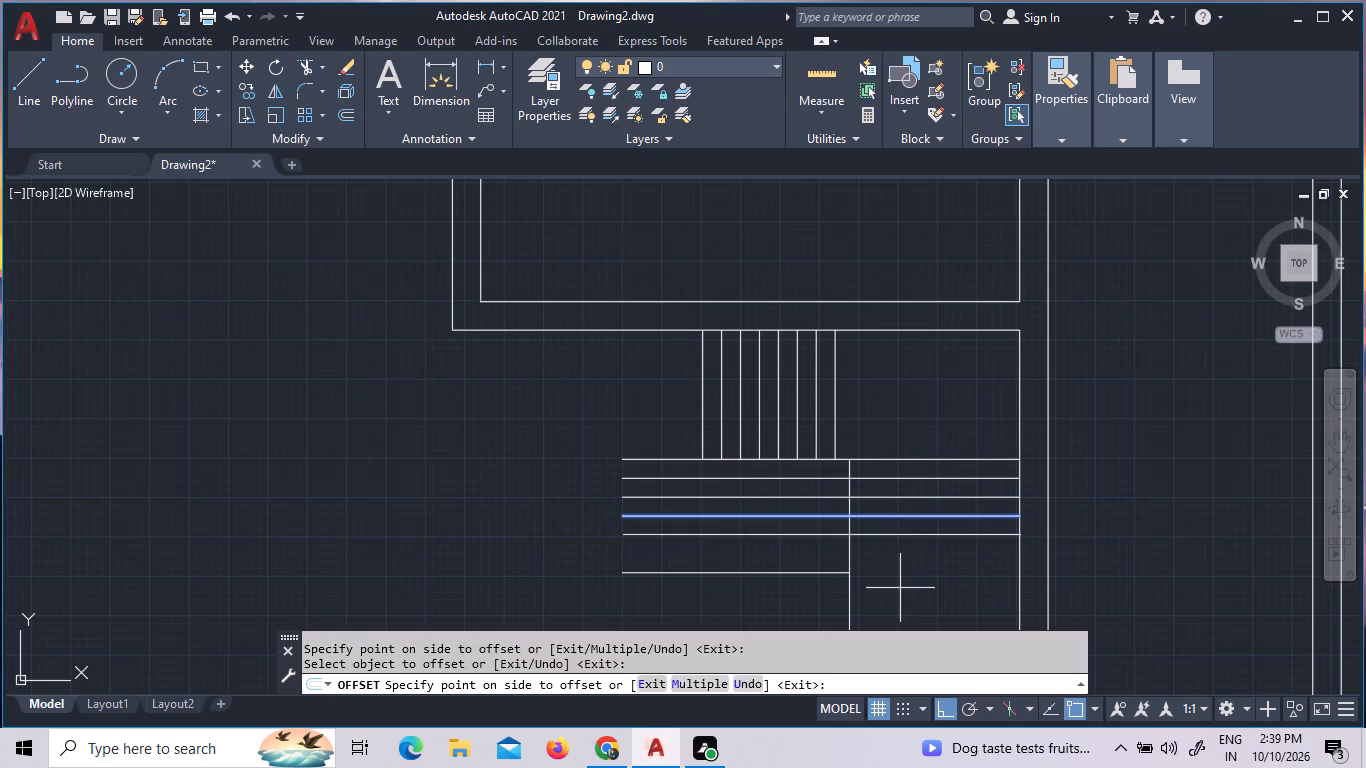
left_click(900, 588)
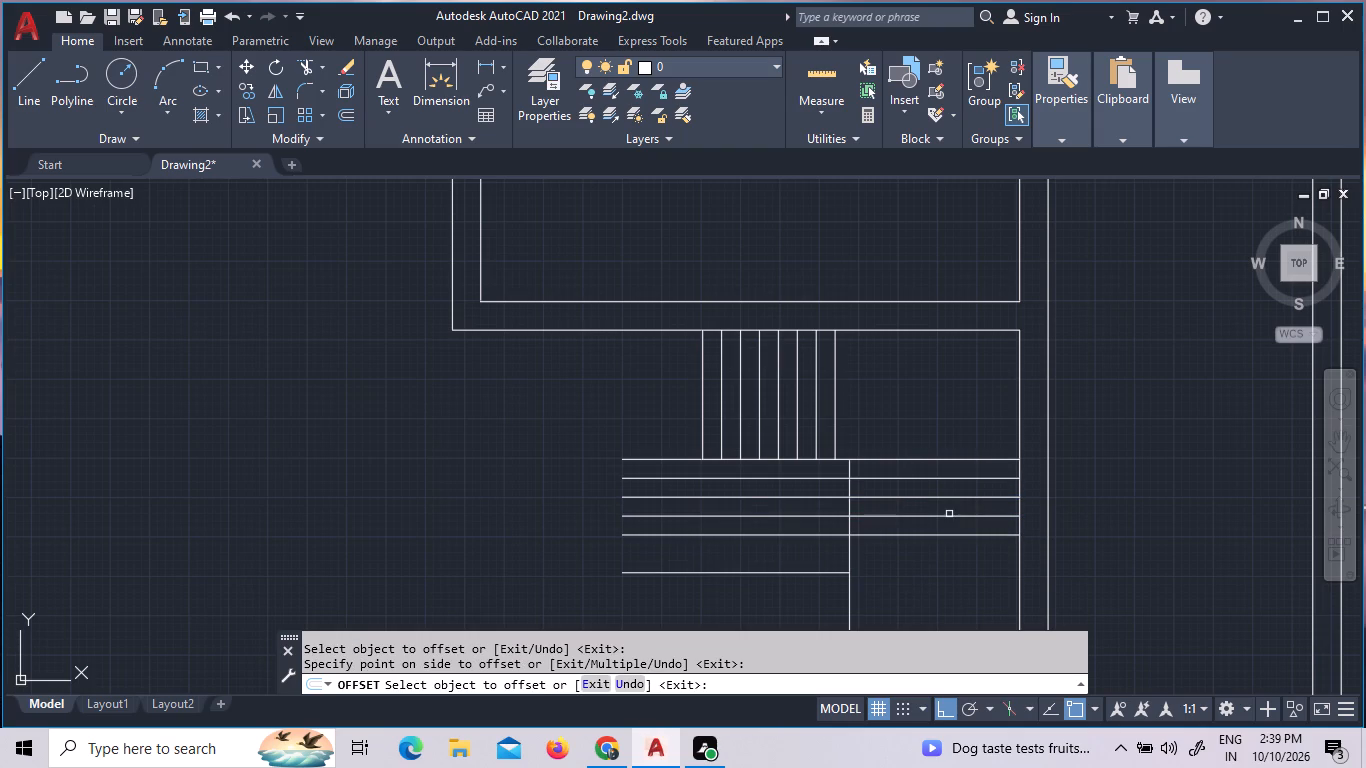
scroll(933, 560, "down", 1)
left_click(938, 583)
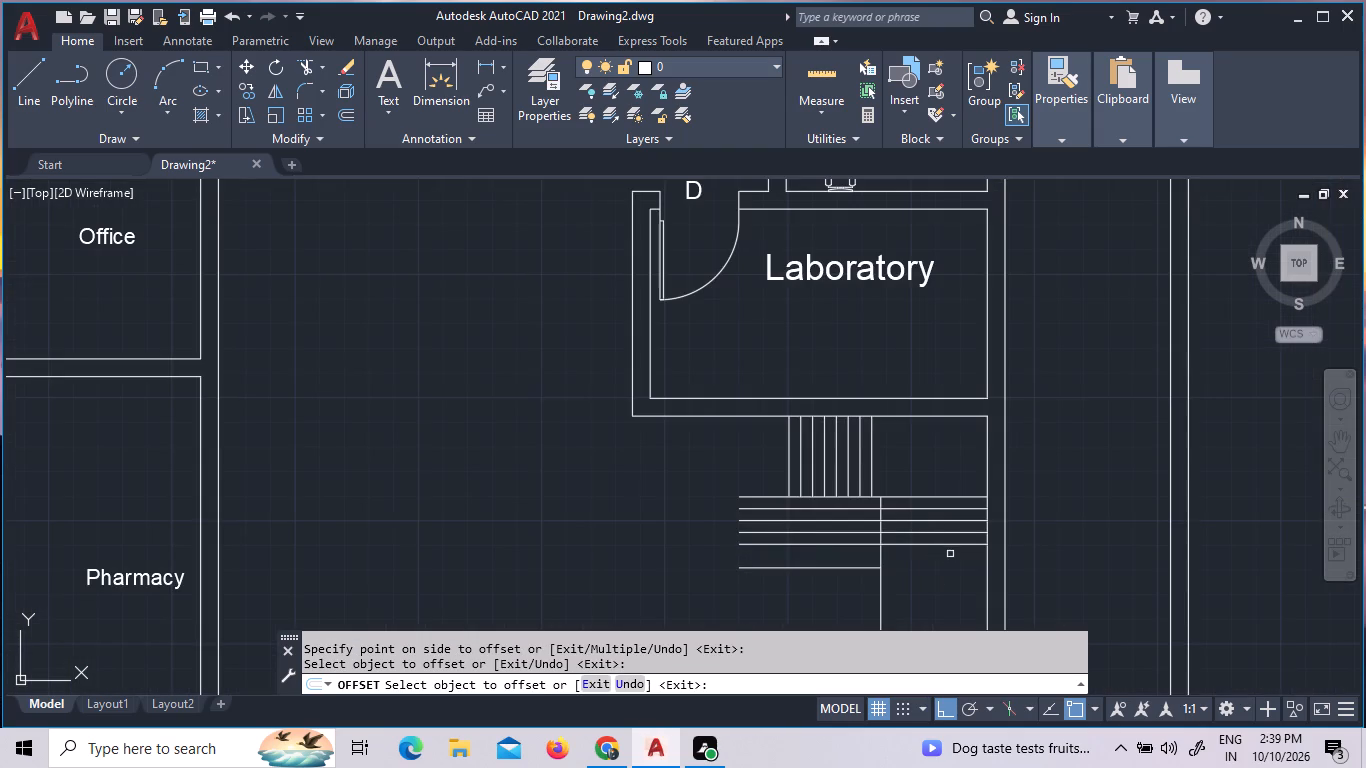
left_click(950, 546)
left_click(950, 563)
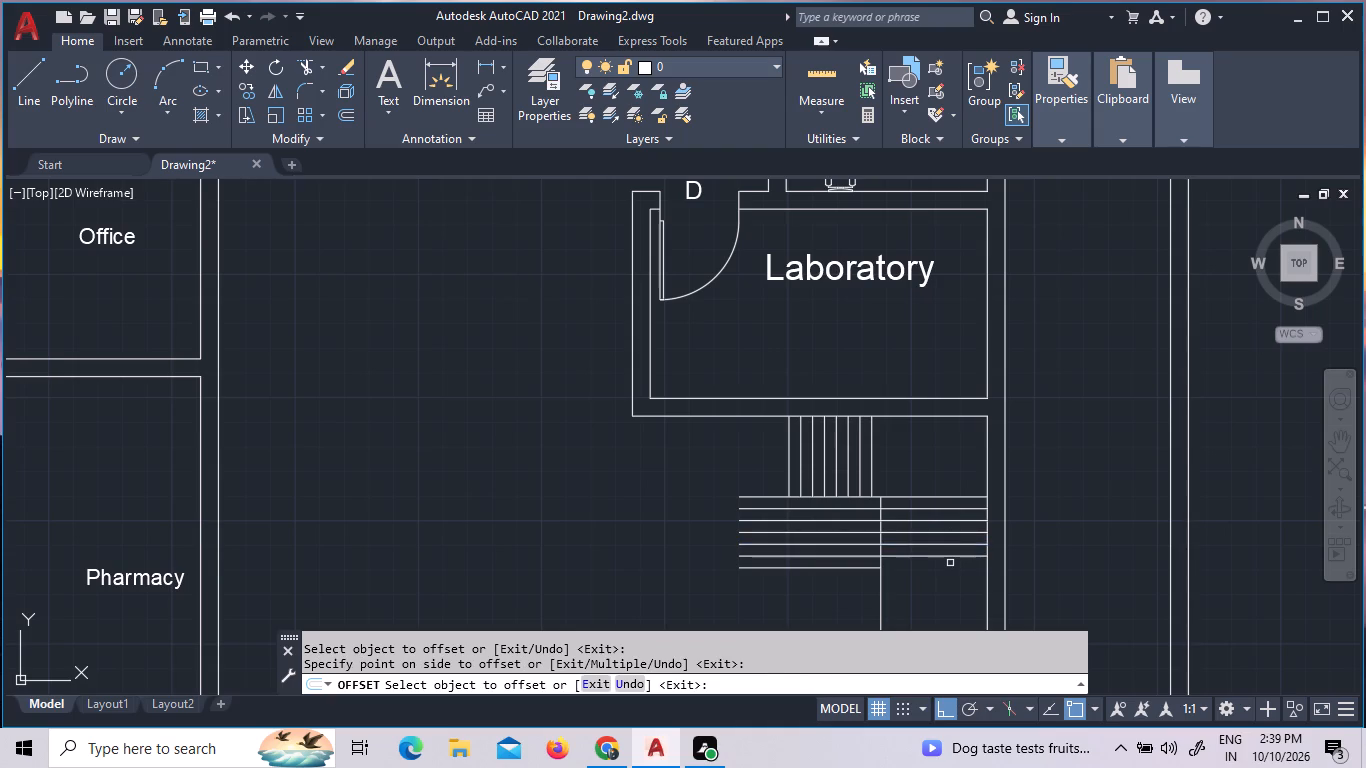
left_click(956, 556)
left_click(954, 579)
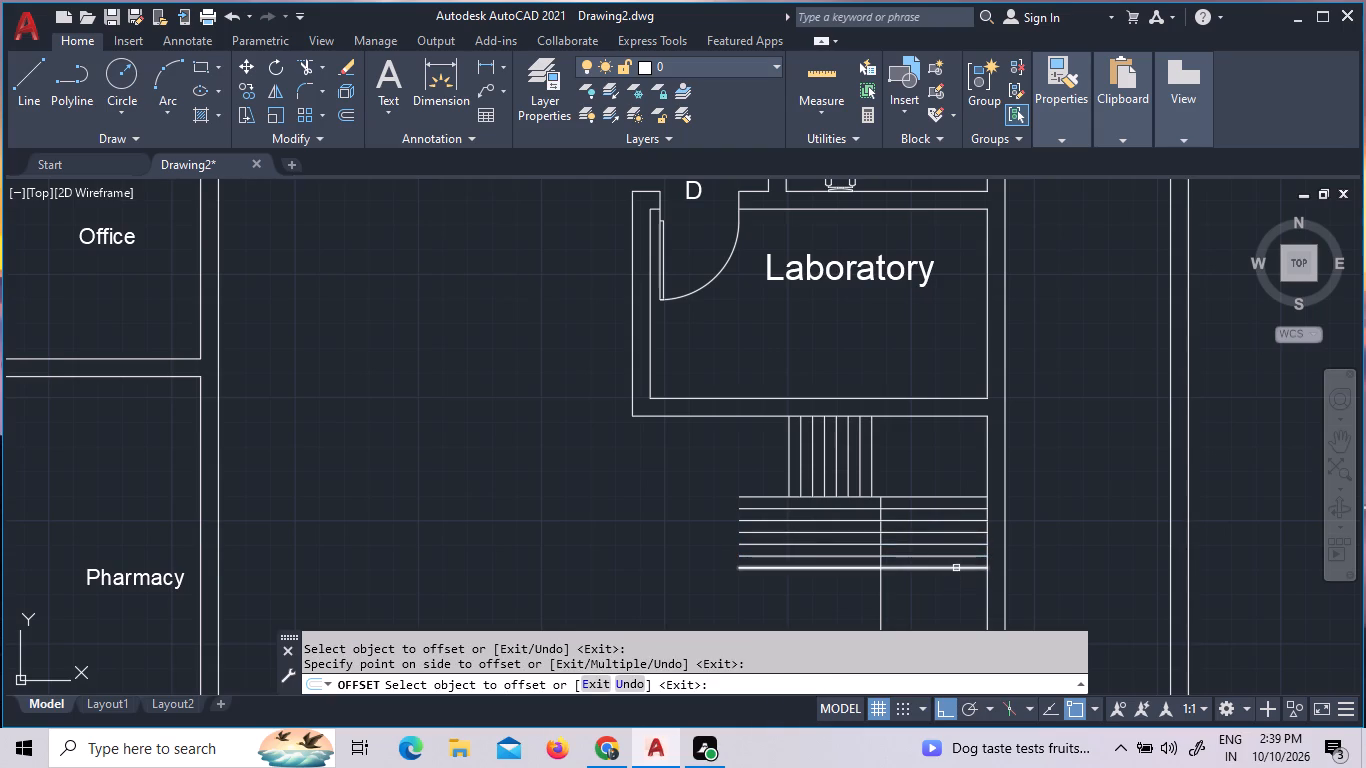
left_click(957, 567)
left_click(945, 609)
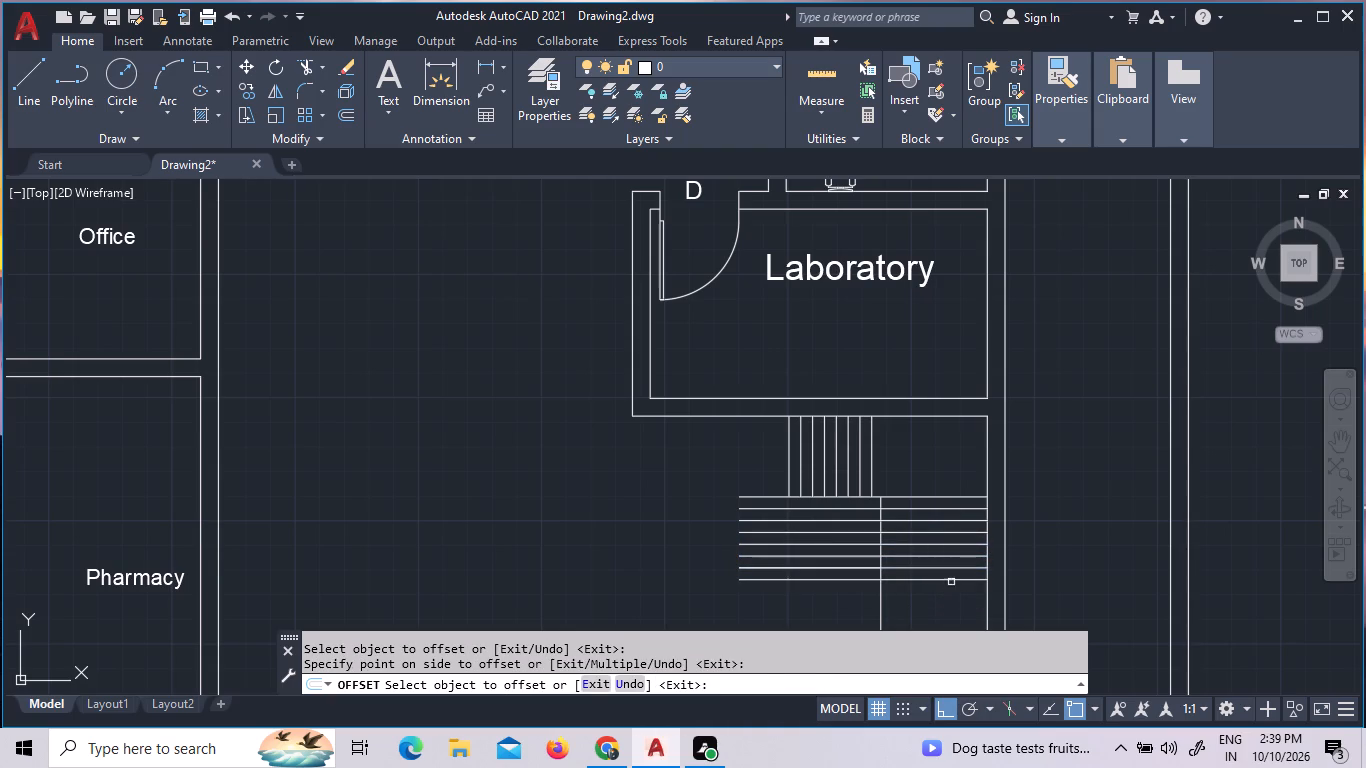
left_click(951, 579)
left_click(951, 611)
Continue the horizontal row with two more 6" offsets south toward the southernmost horizontal line.
scroll(951, 612, "down", 3)
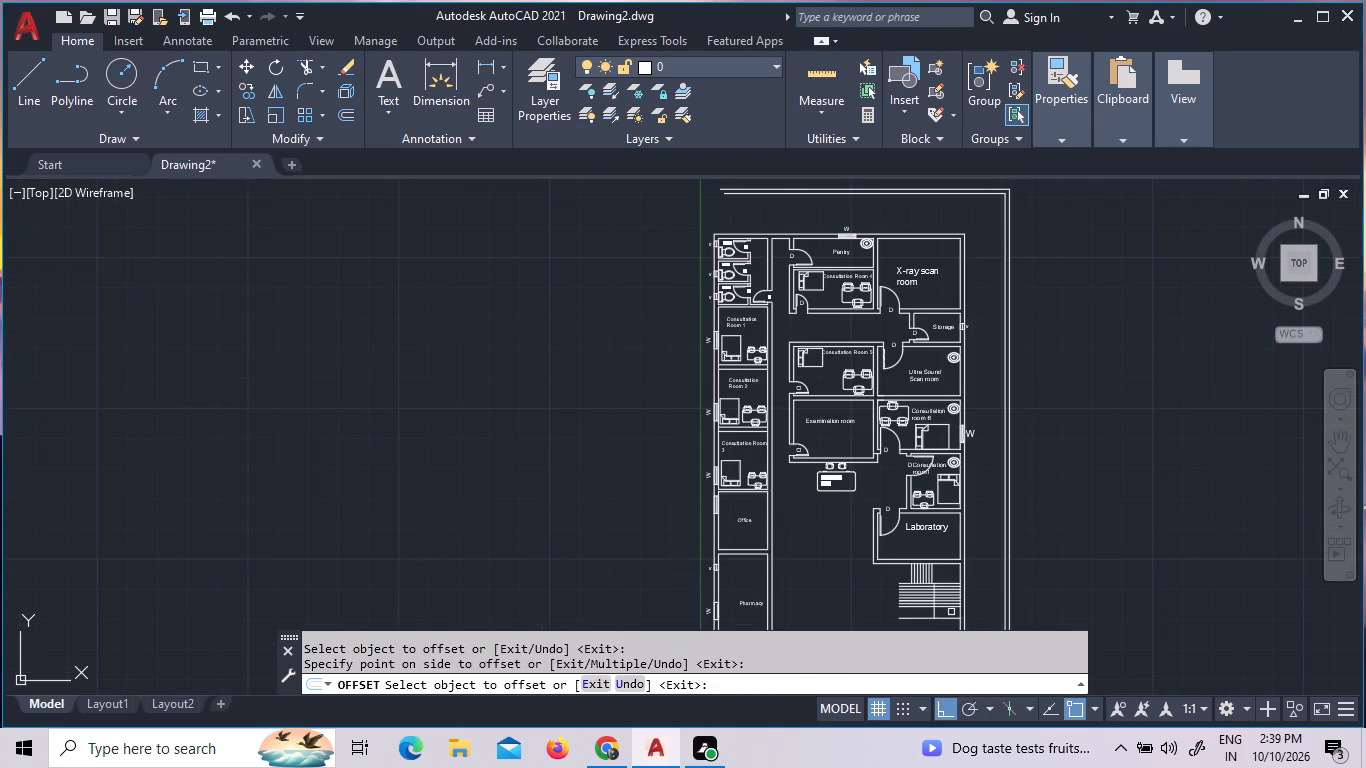
scroll(945, 619, "up", 3)
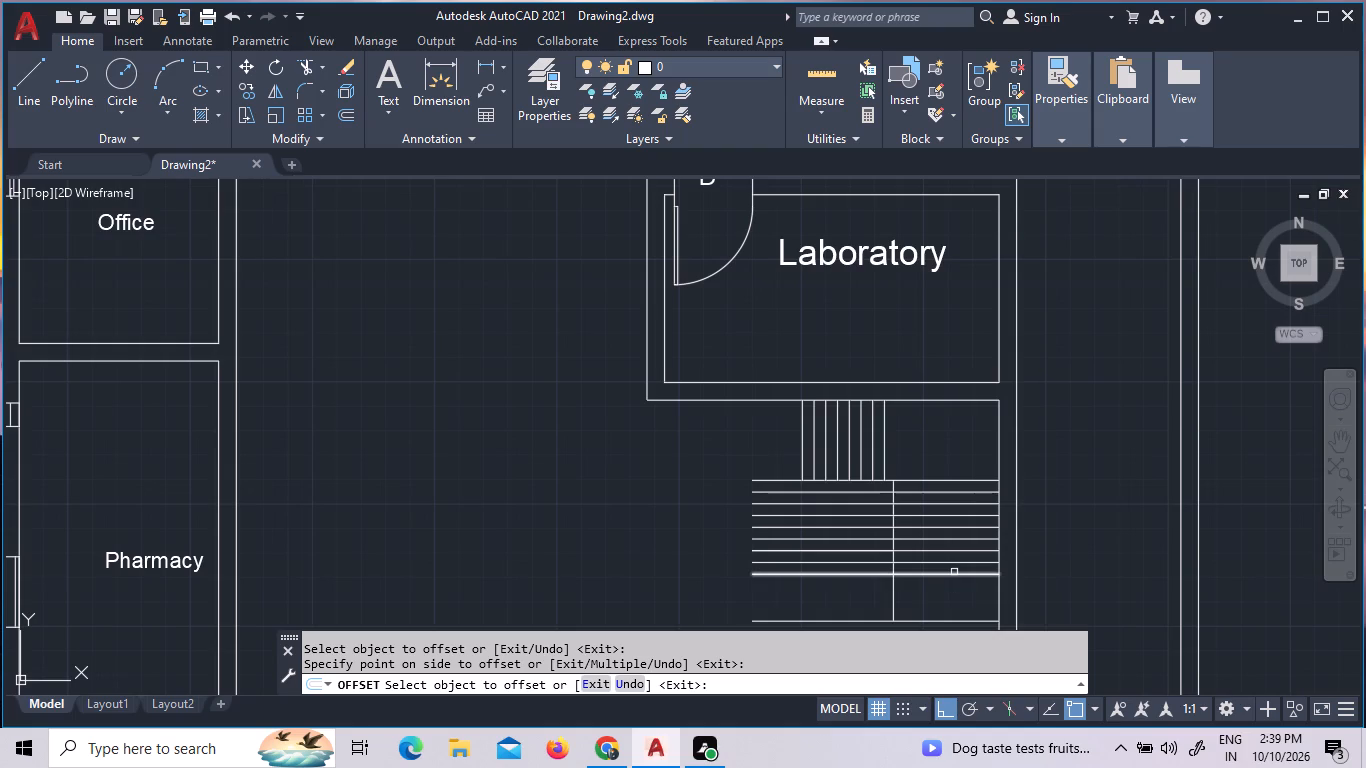
scroll(849, 566, "down", 2)
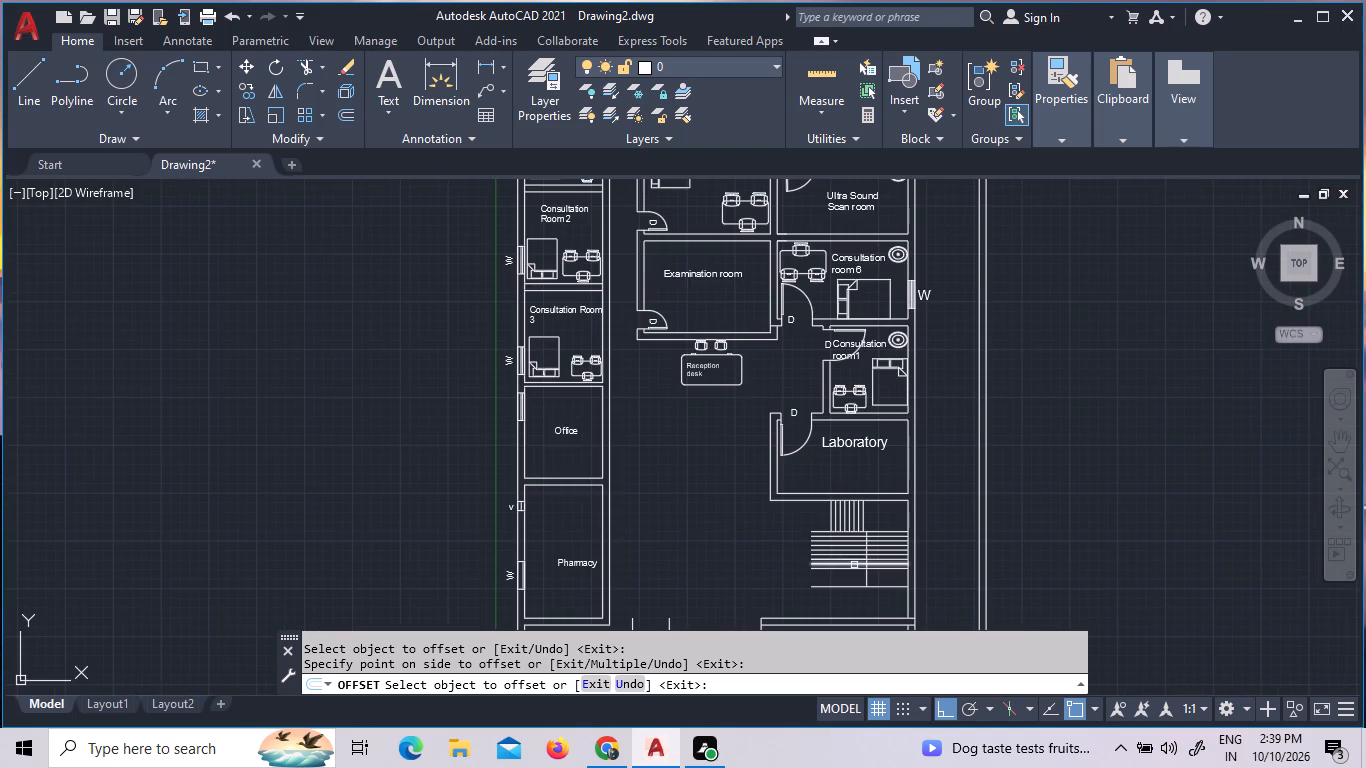
scroll(873, 590, "up", 4)
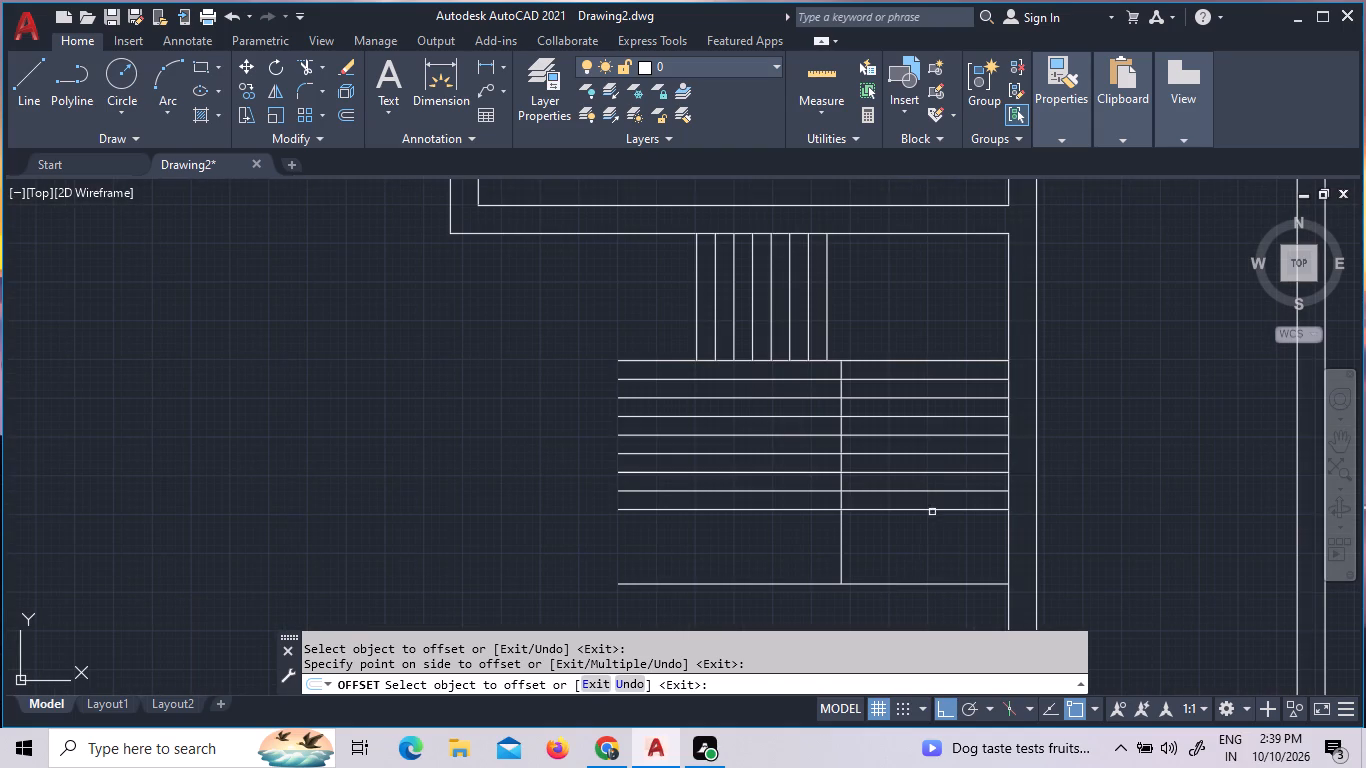
left_click(932, 510)
left_click(926, 545)
left_click(927, 527)
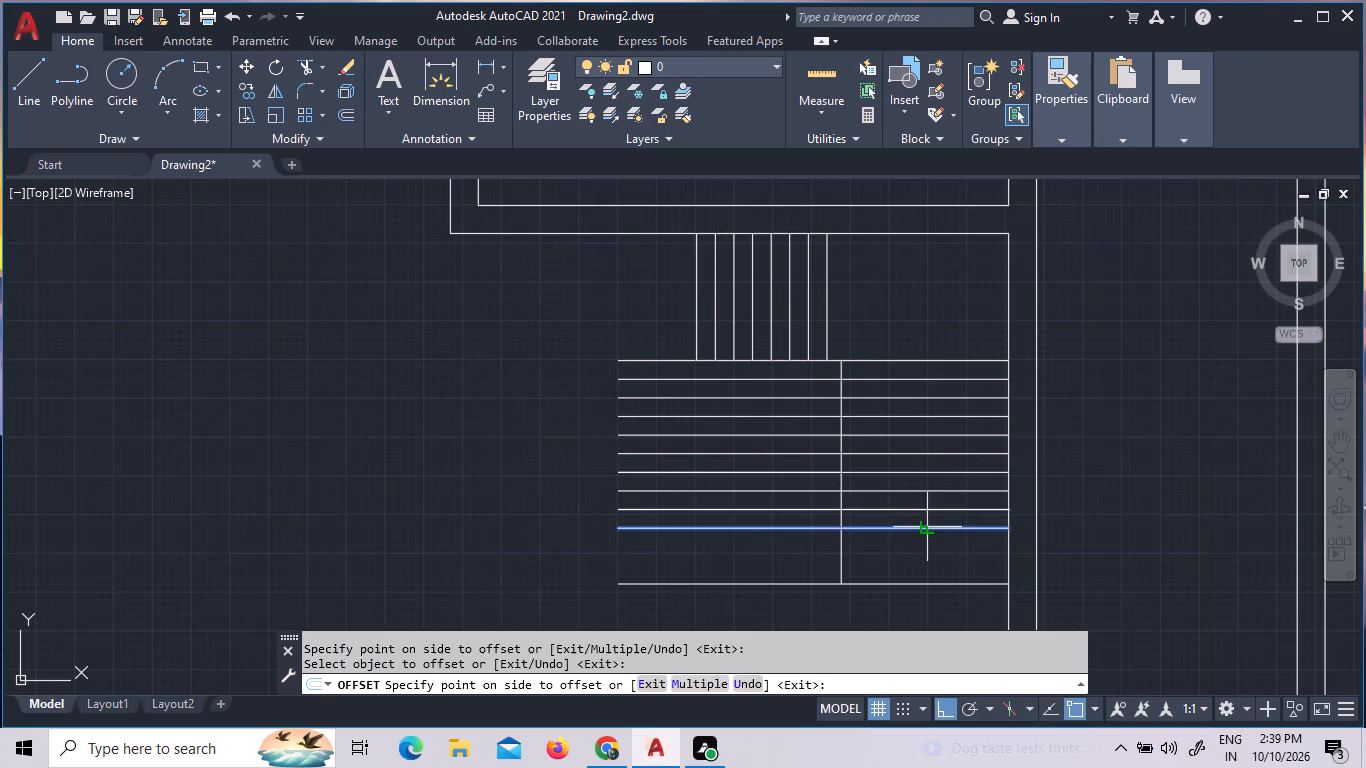
left_click(924, 541)
left_click(920, 548)
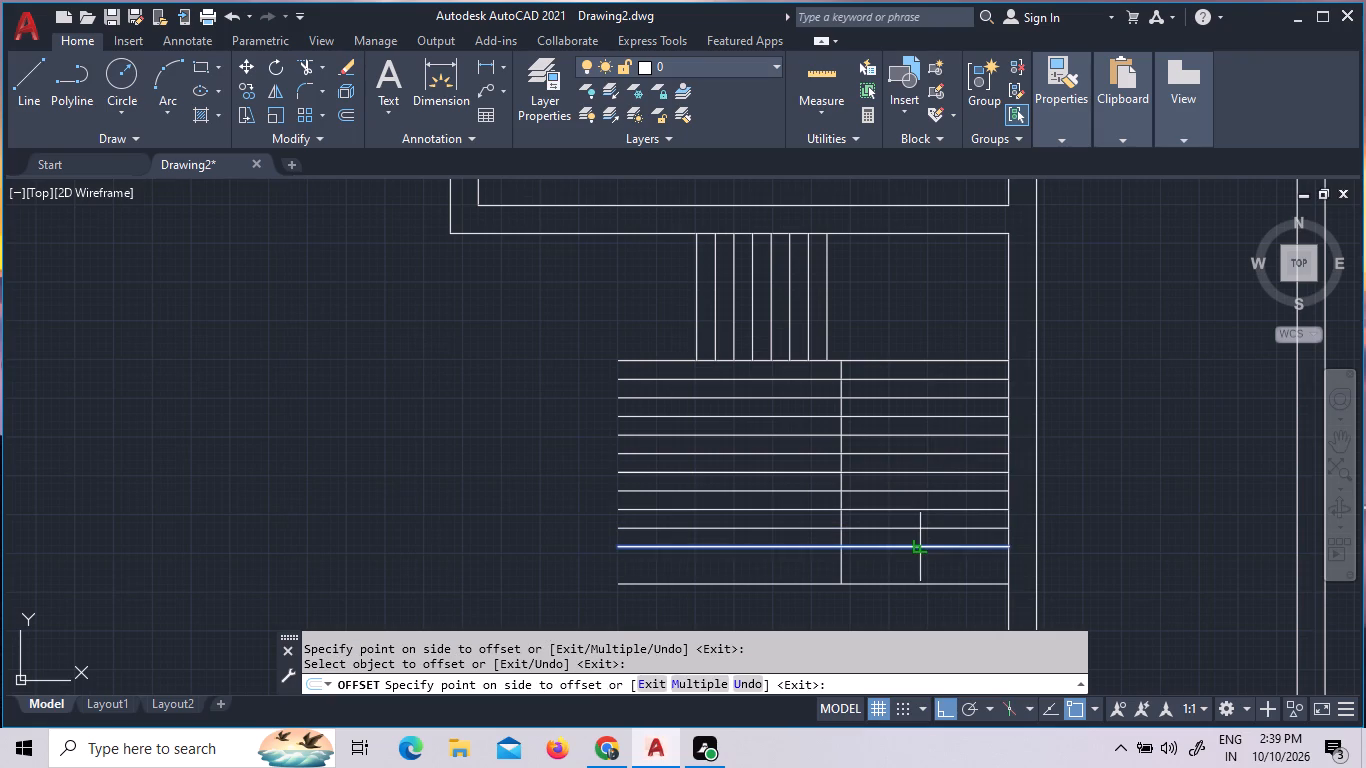
left_click(912, 556)
Draw a vertical line from the dividing line's south end on the southernmost horizontal line down to the south wall.
scroll(912, 556, "down", 2)
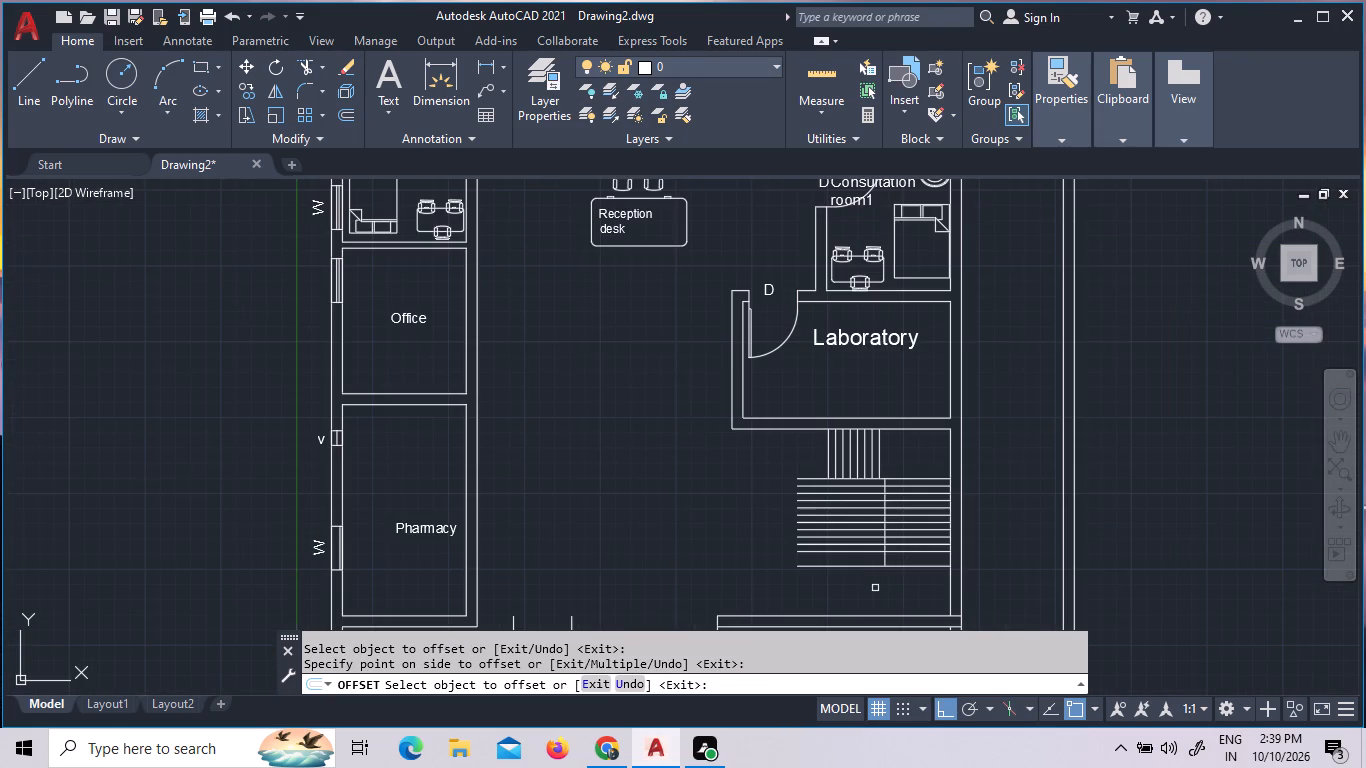
scroll(883, 589, "up", 2)
scroll(883, 589, "down", 2)
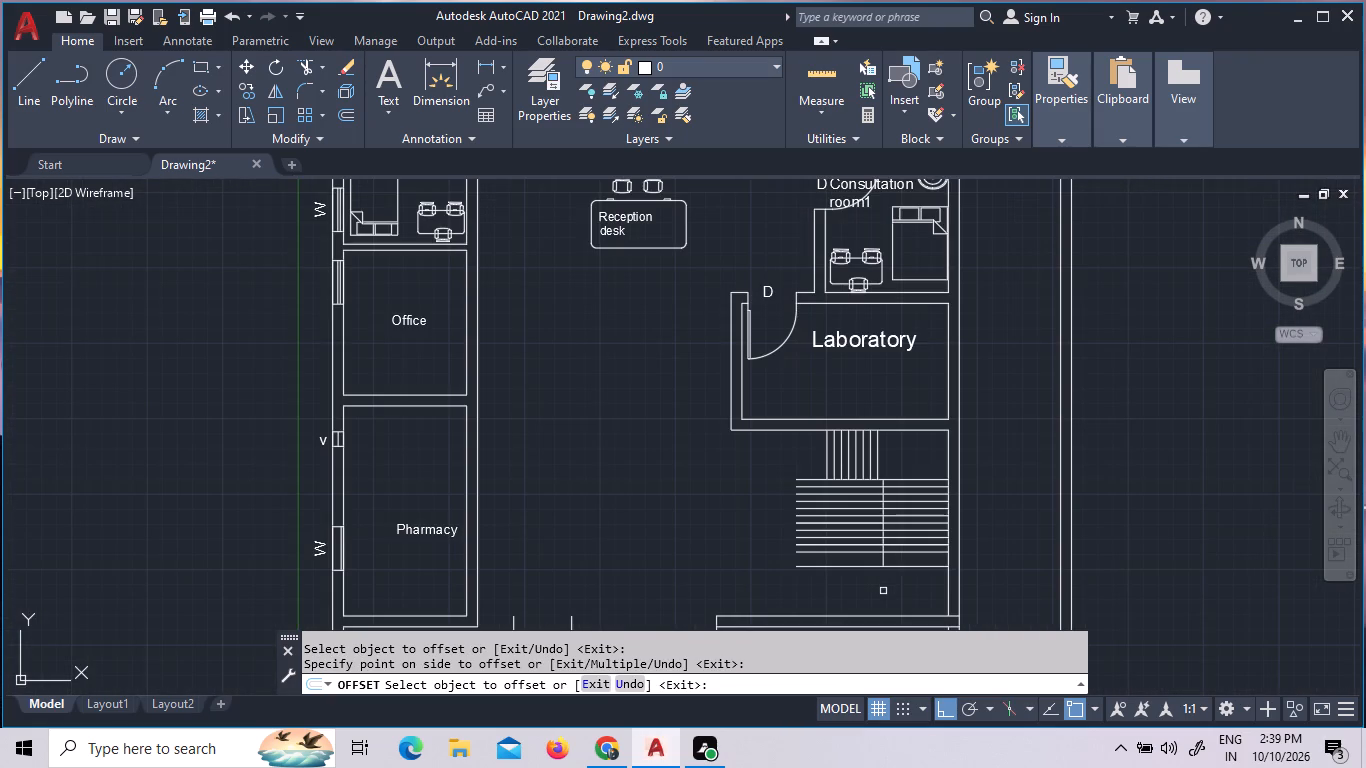
scroll(883, 623, "up", 2)
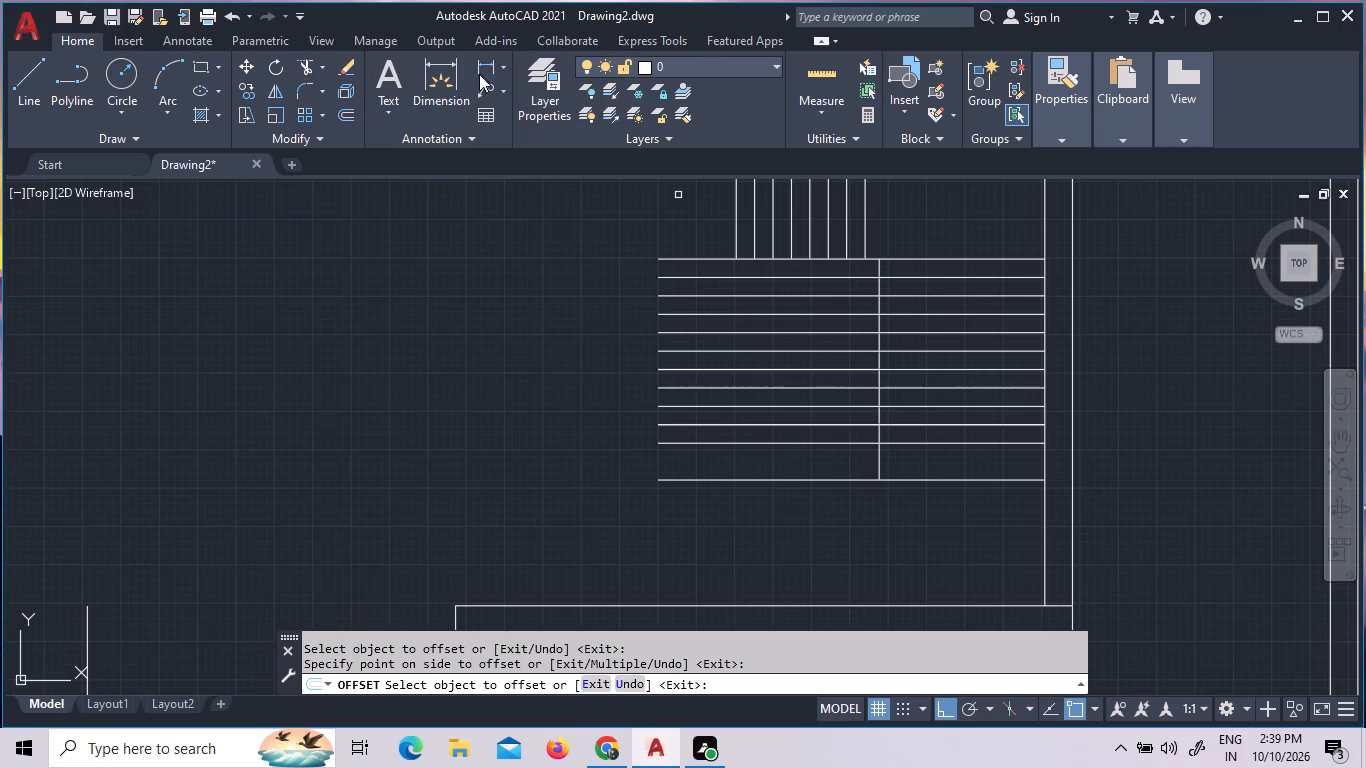
left_click(36, 71)
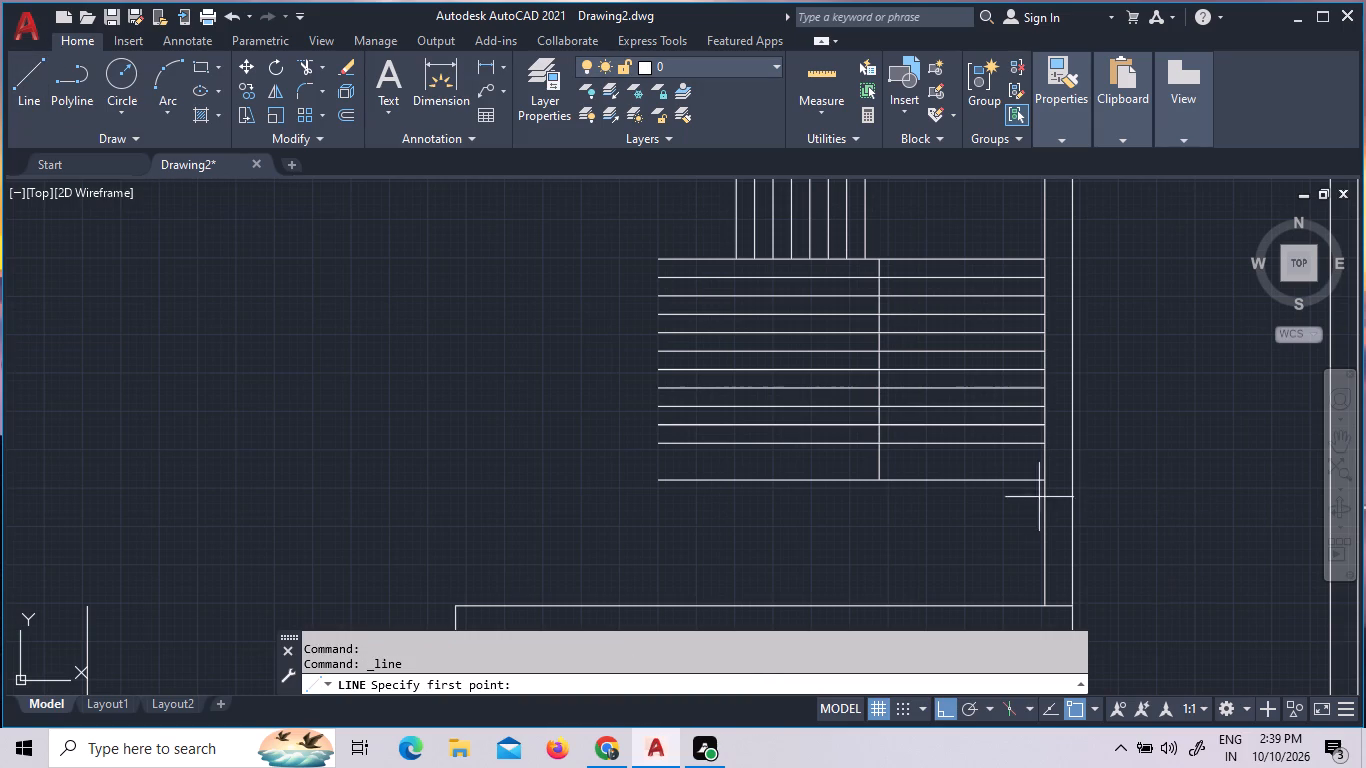
left_click(877, 480)
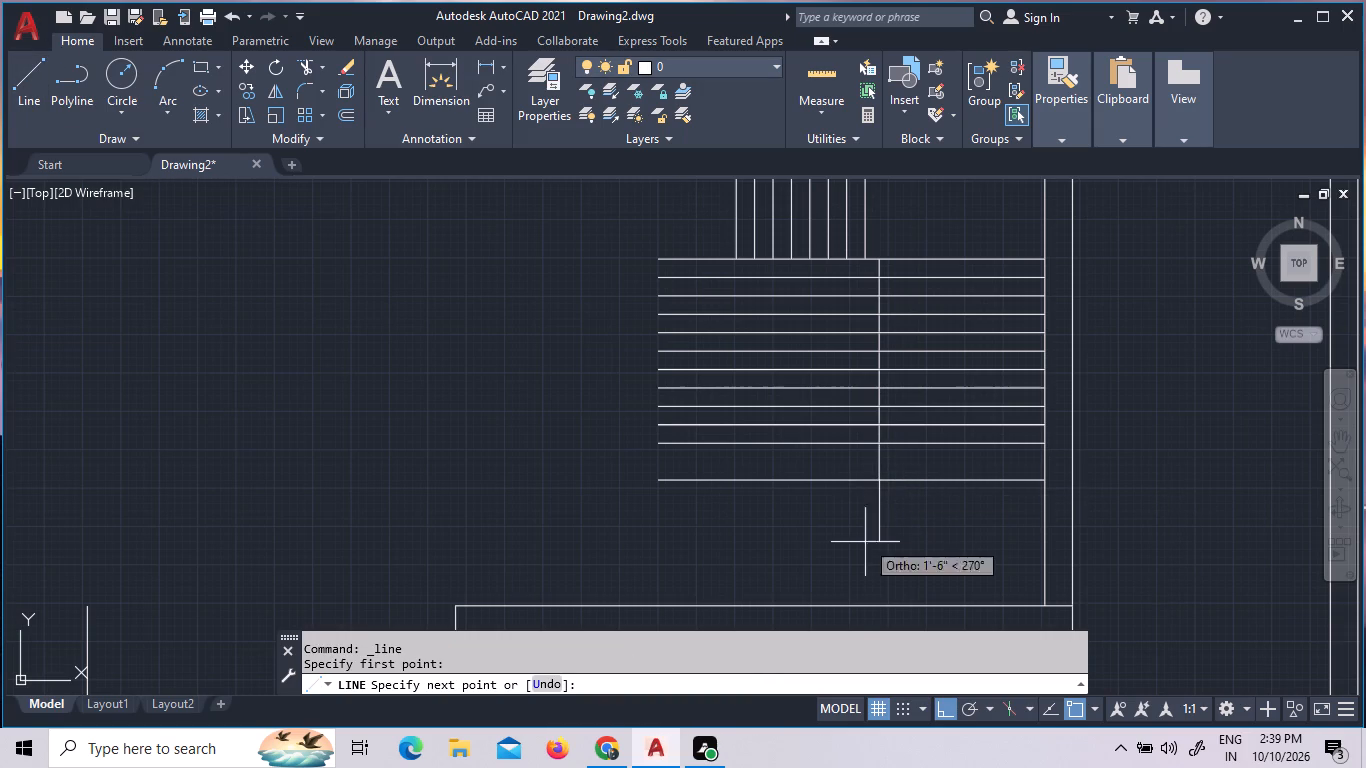
left_click(875, 605)
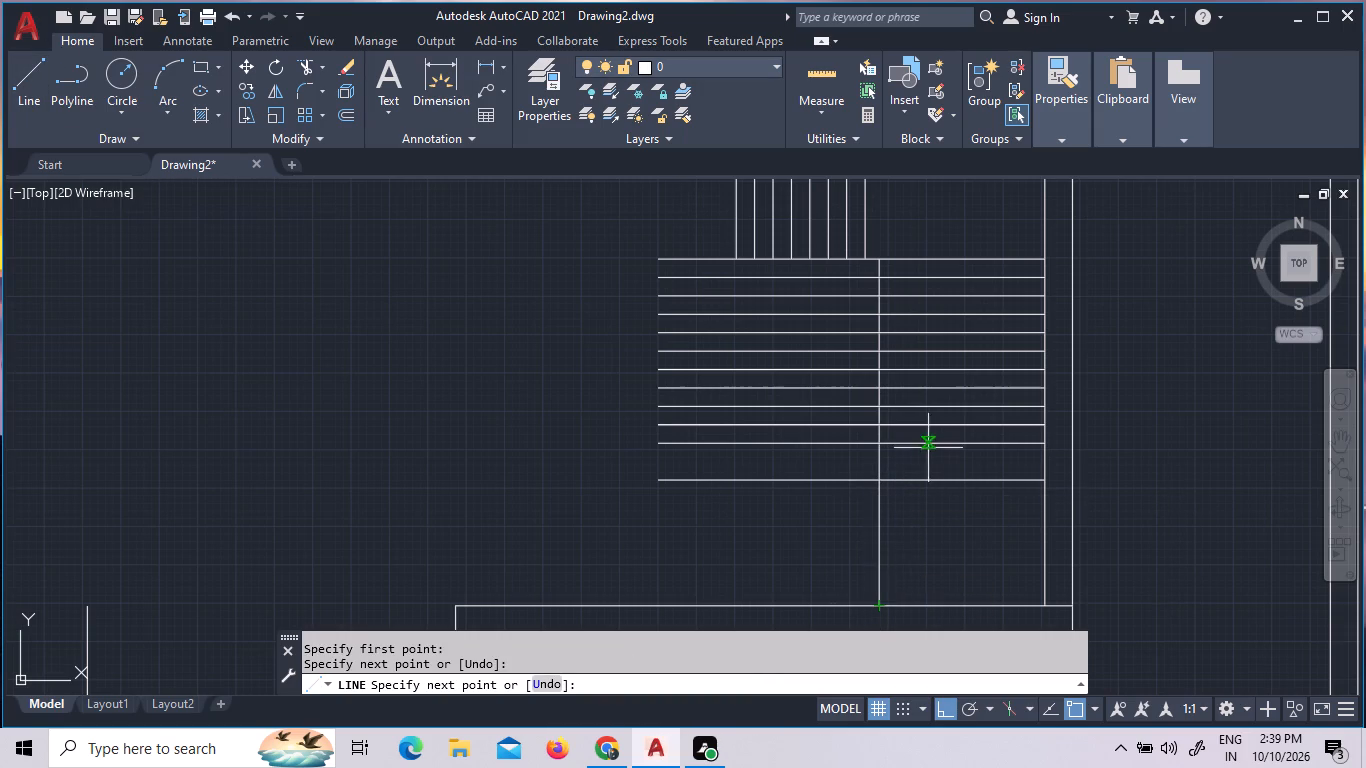
key("Escape")
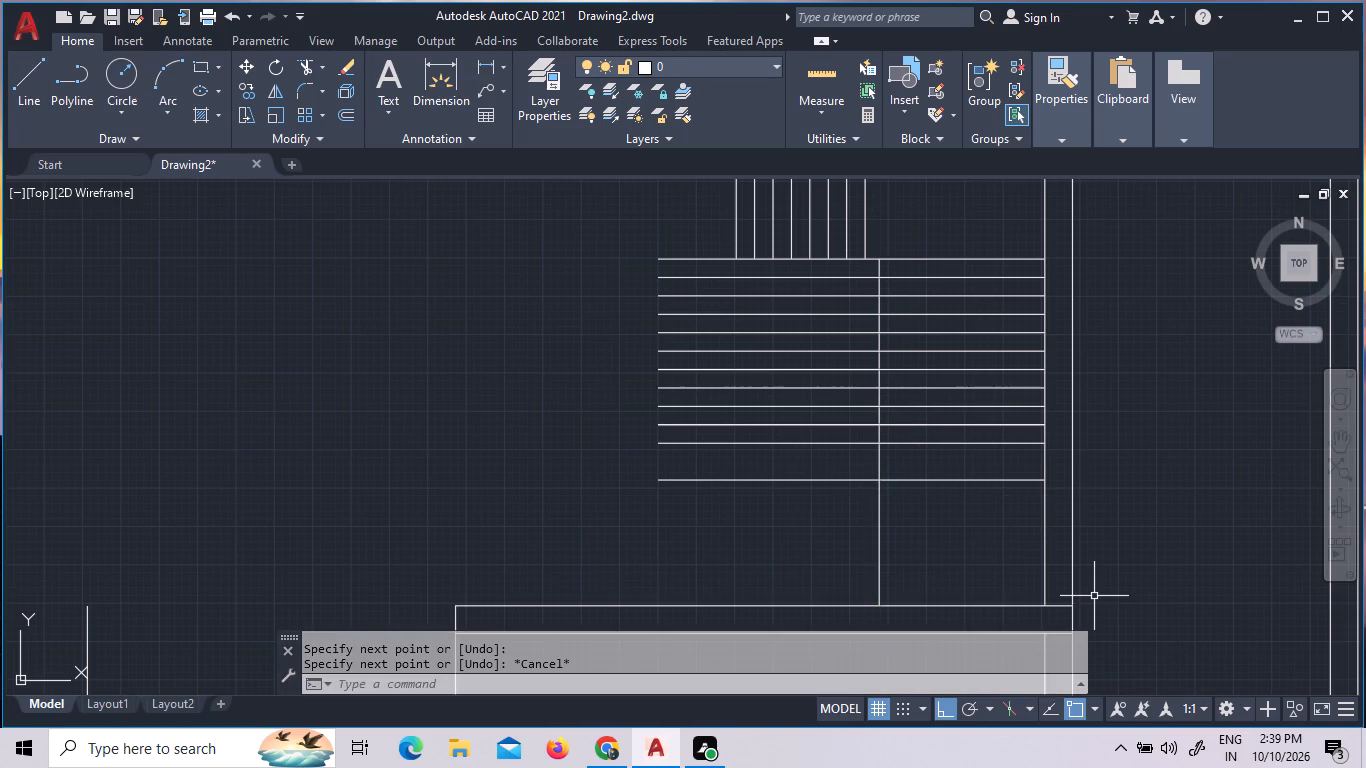
Offset the vertical line above the south wall 6" west repeatedly, adding eight evenly spaced stair lines.
key("o")
key("Return")
key("Return")
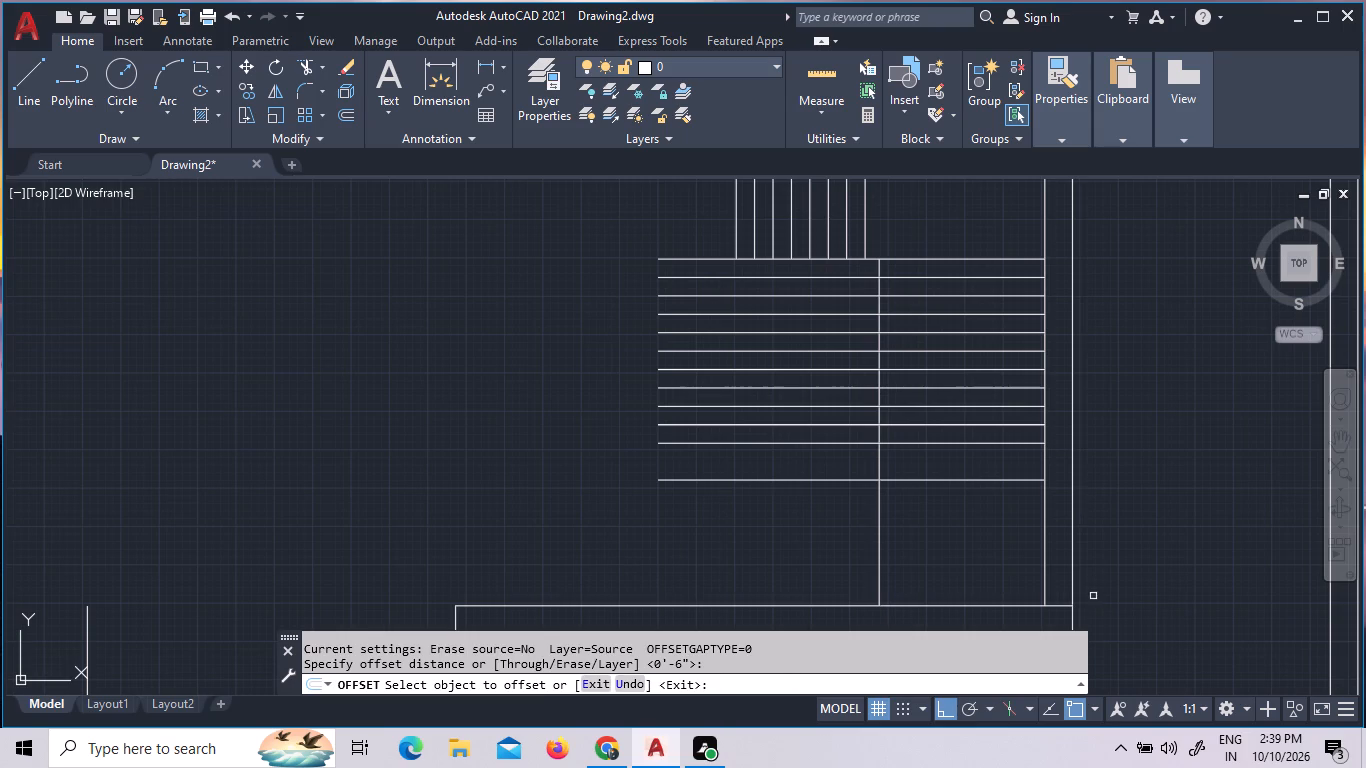
left_click(880, 509)
left_click(843, 500)
left_click(862, 509)
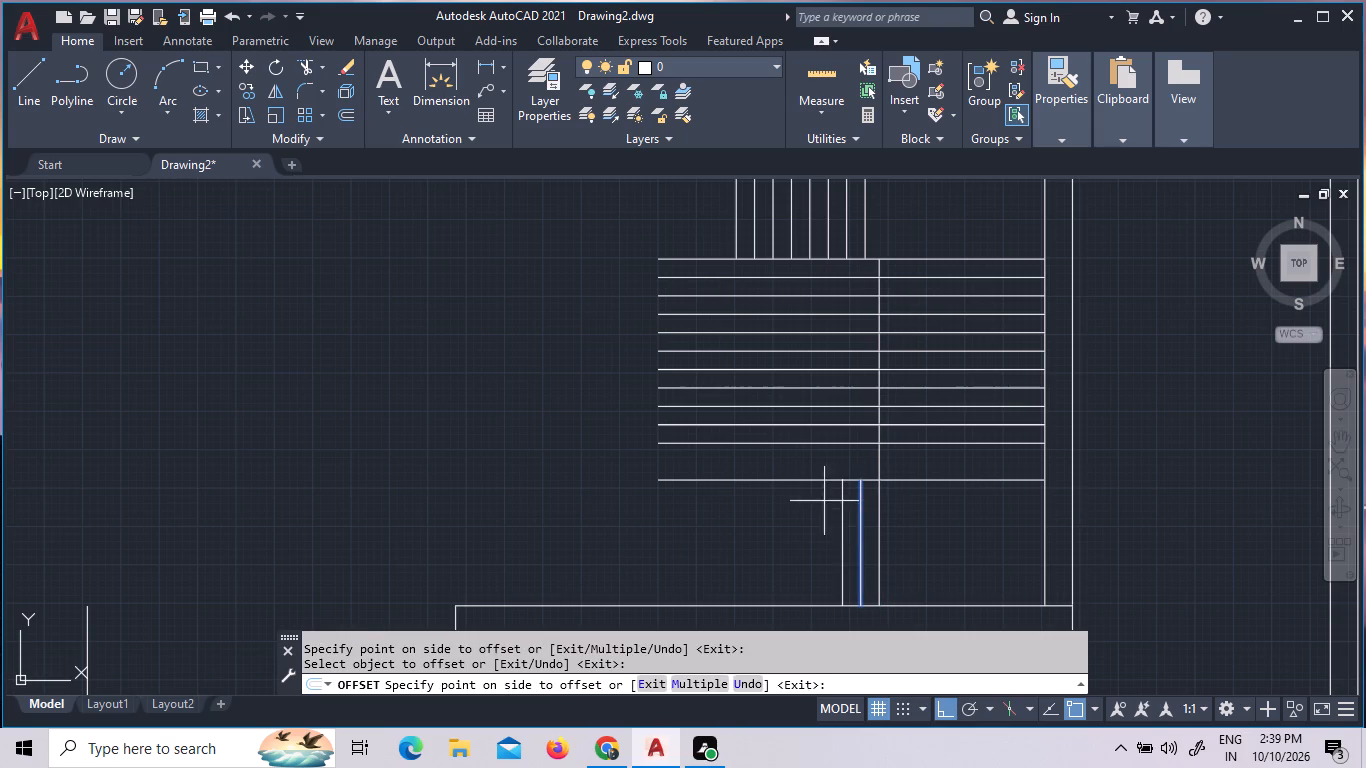
left_click(824, 499)
left_click(842, 506)
left_click(807, 515)
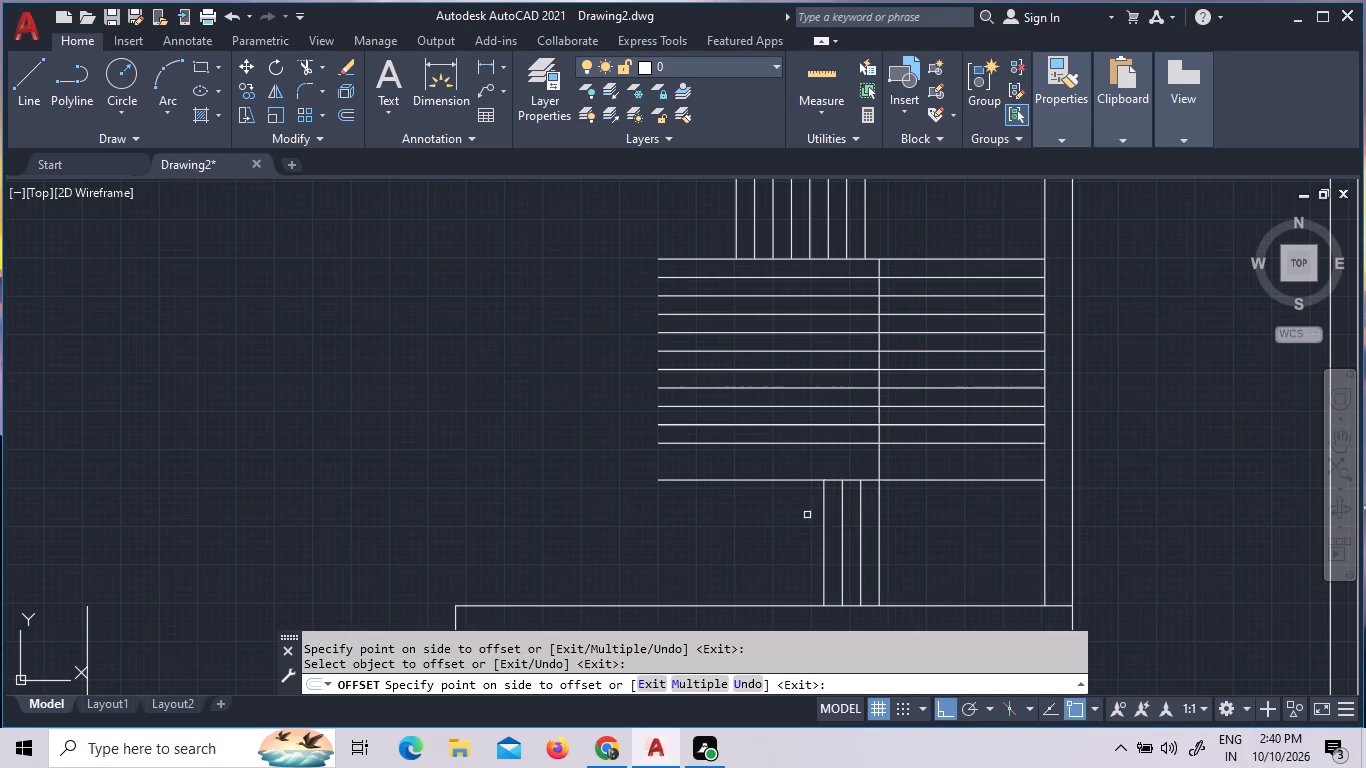
left_click(824, 522)
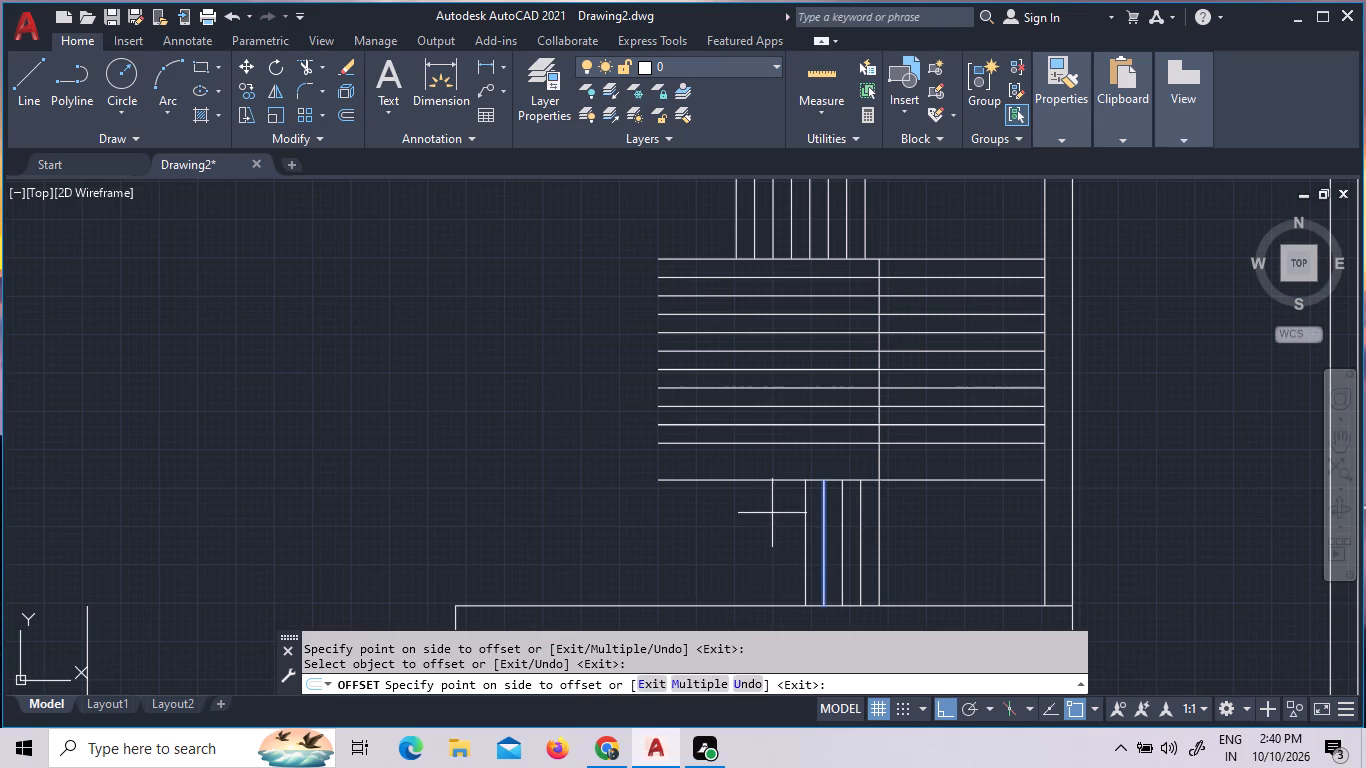
left_click(772, 513)
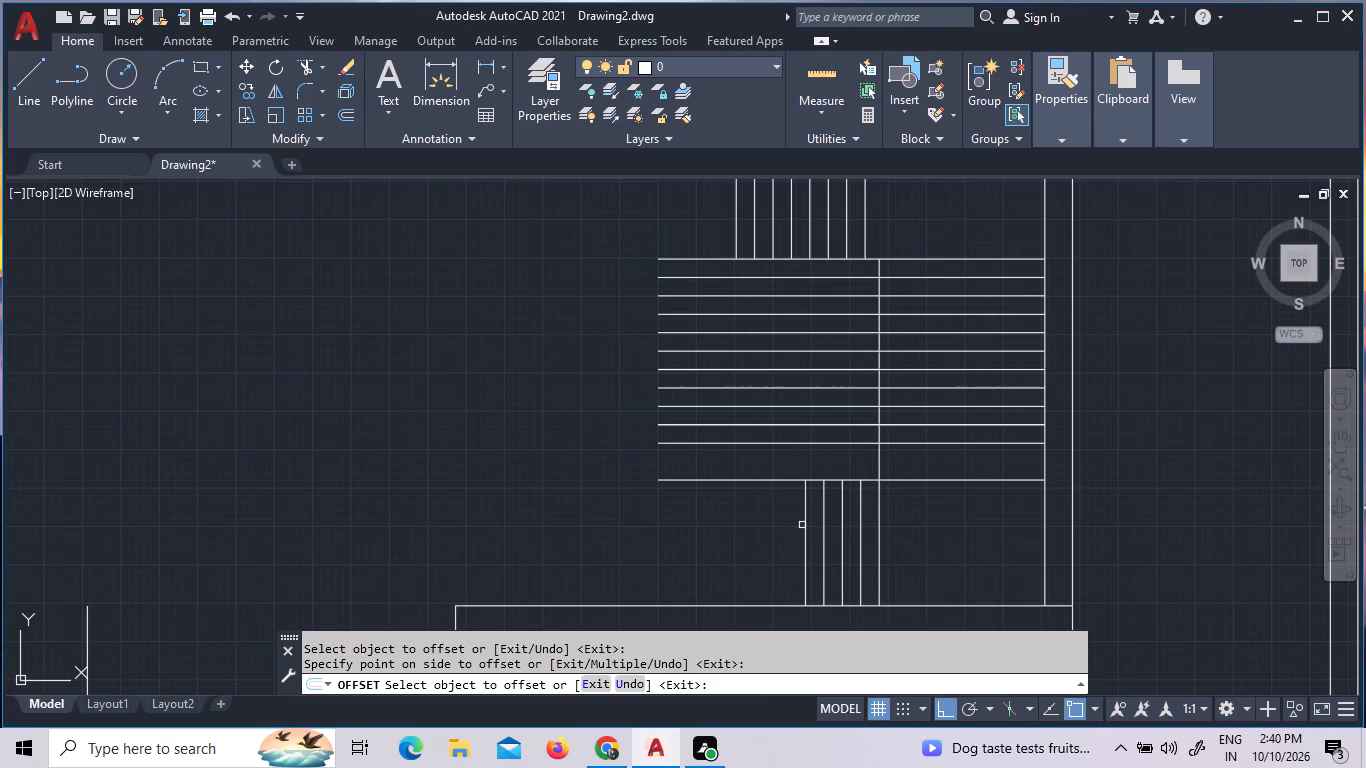
left_click(806, 525)
left_click(768, 504)
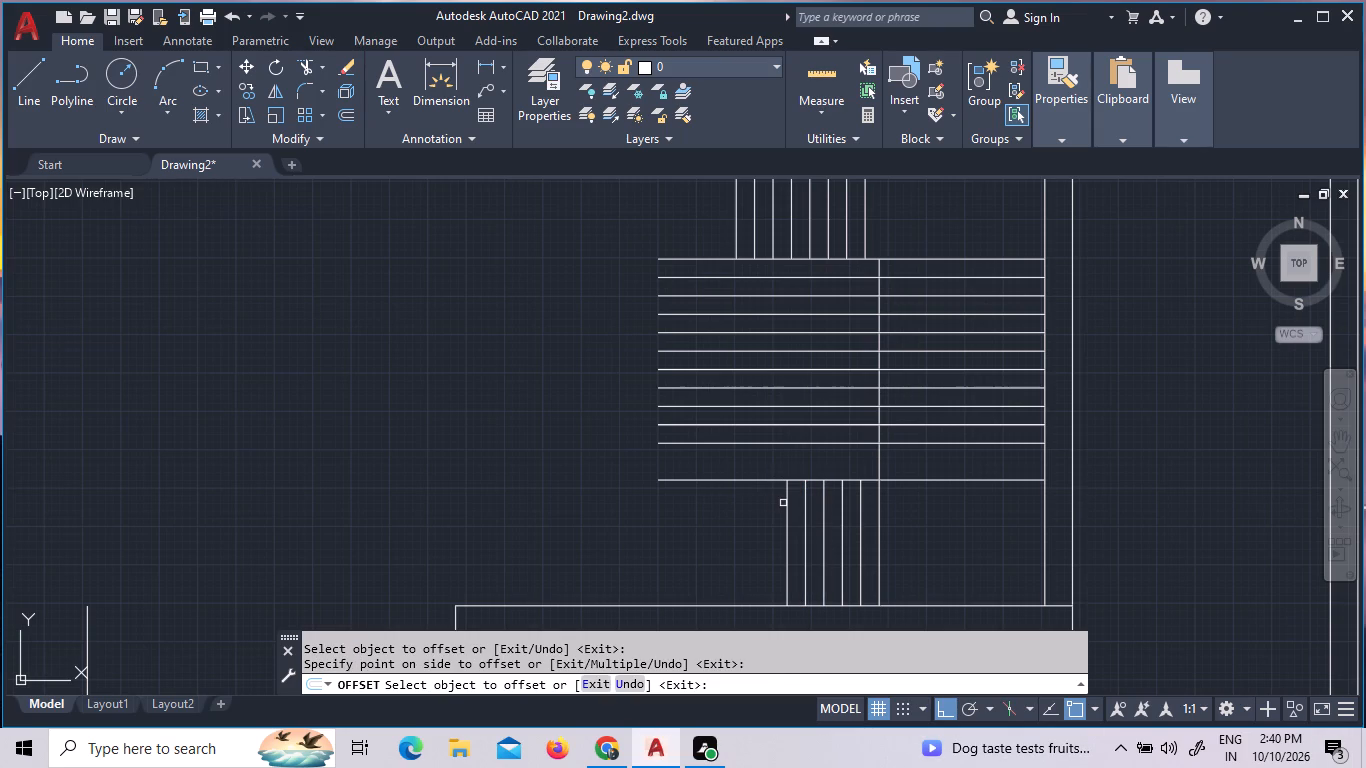
left_click(786, 503)
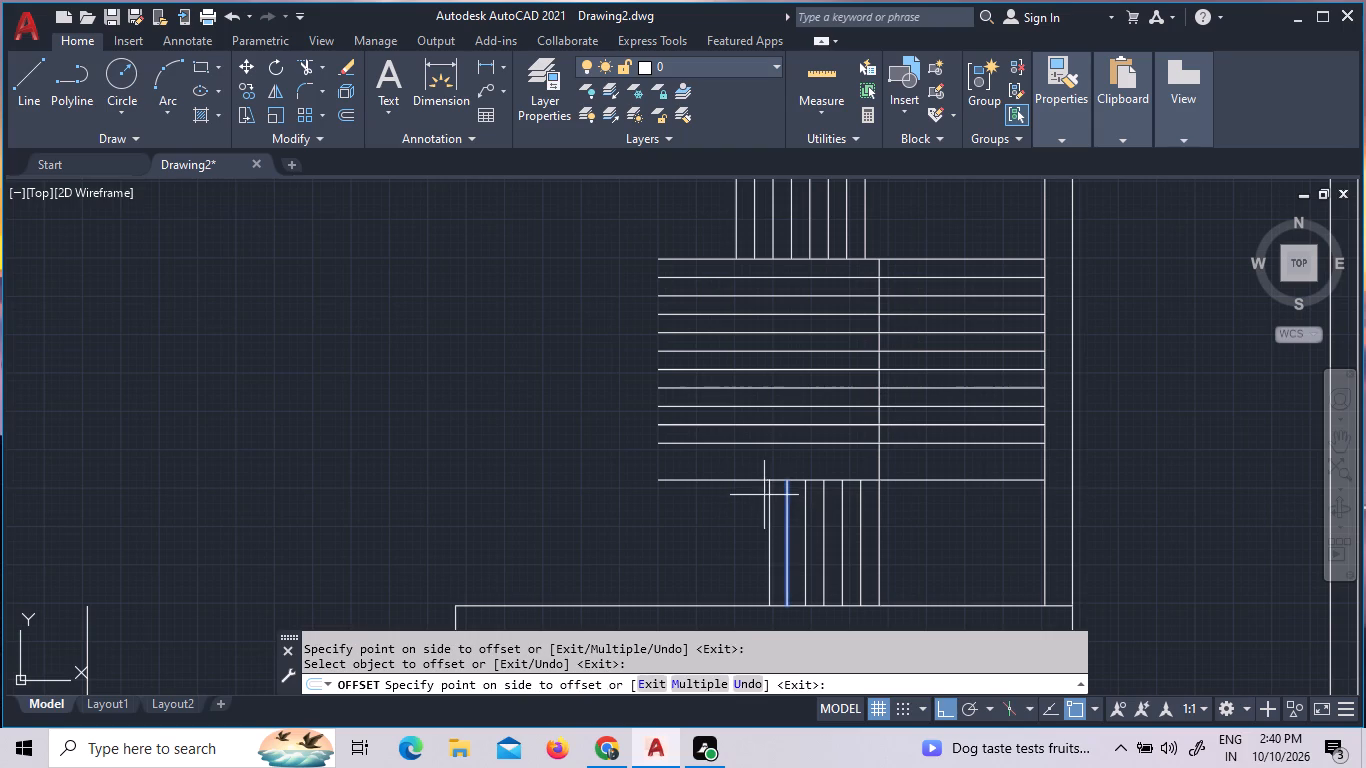
left_click(764, 495)
left_click(768, 500)
left_click(724, 490)
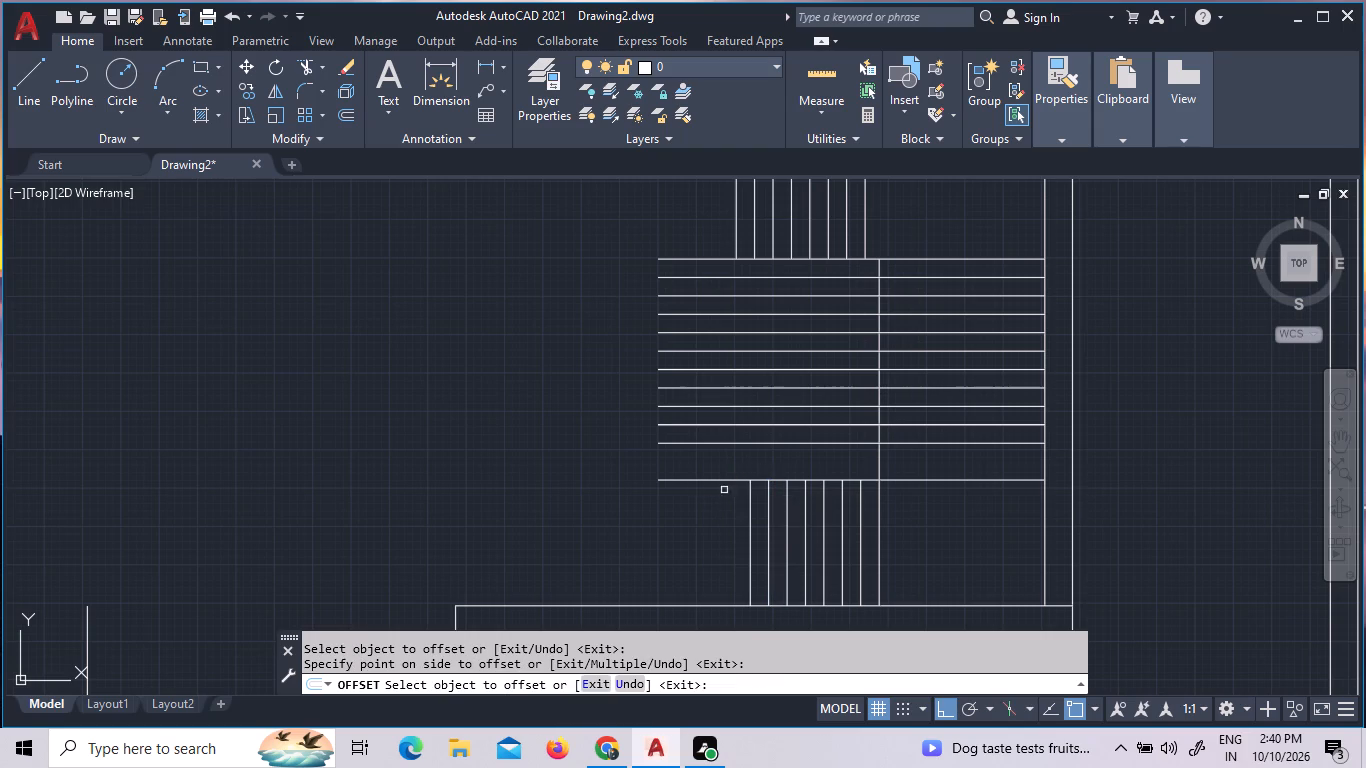
left_click(752, 504)
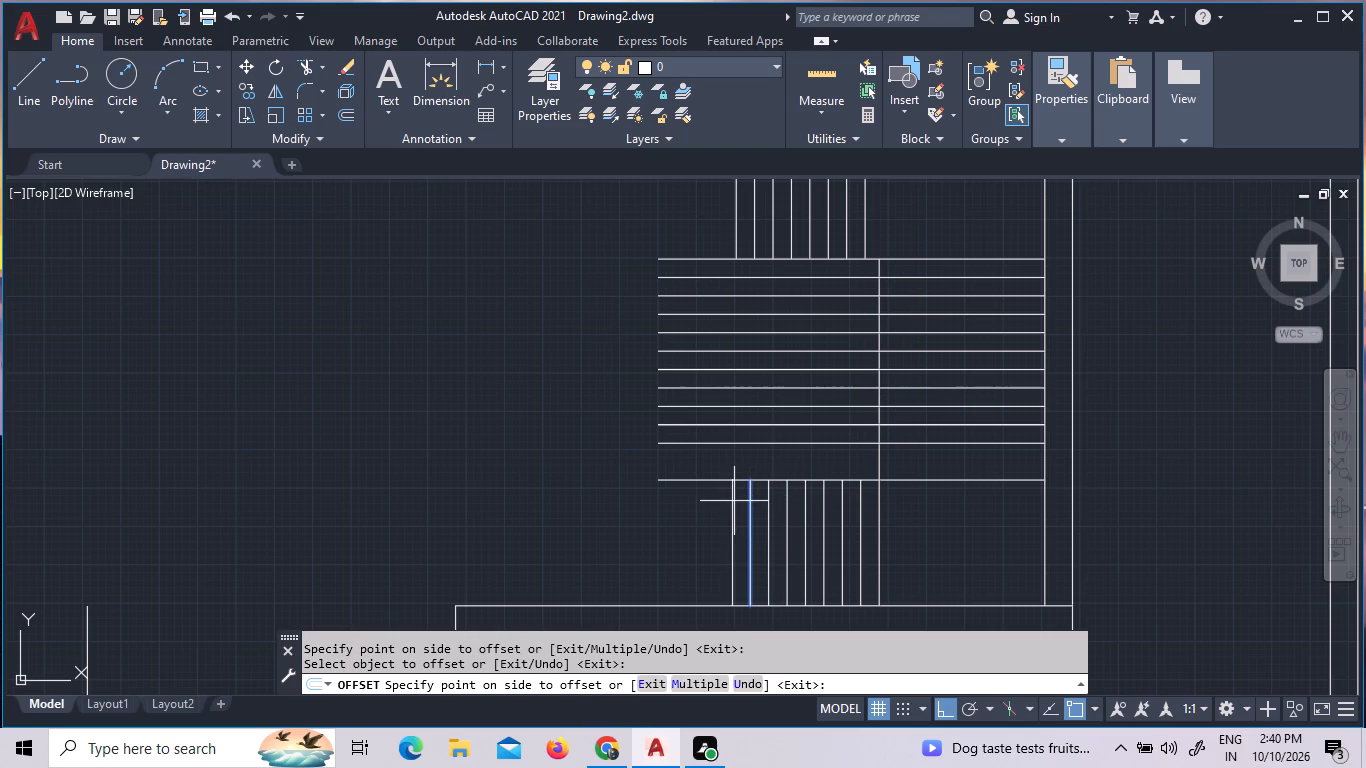
left_click(738, 505)
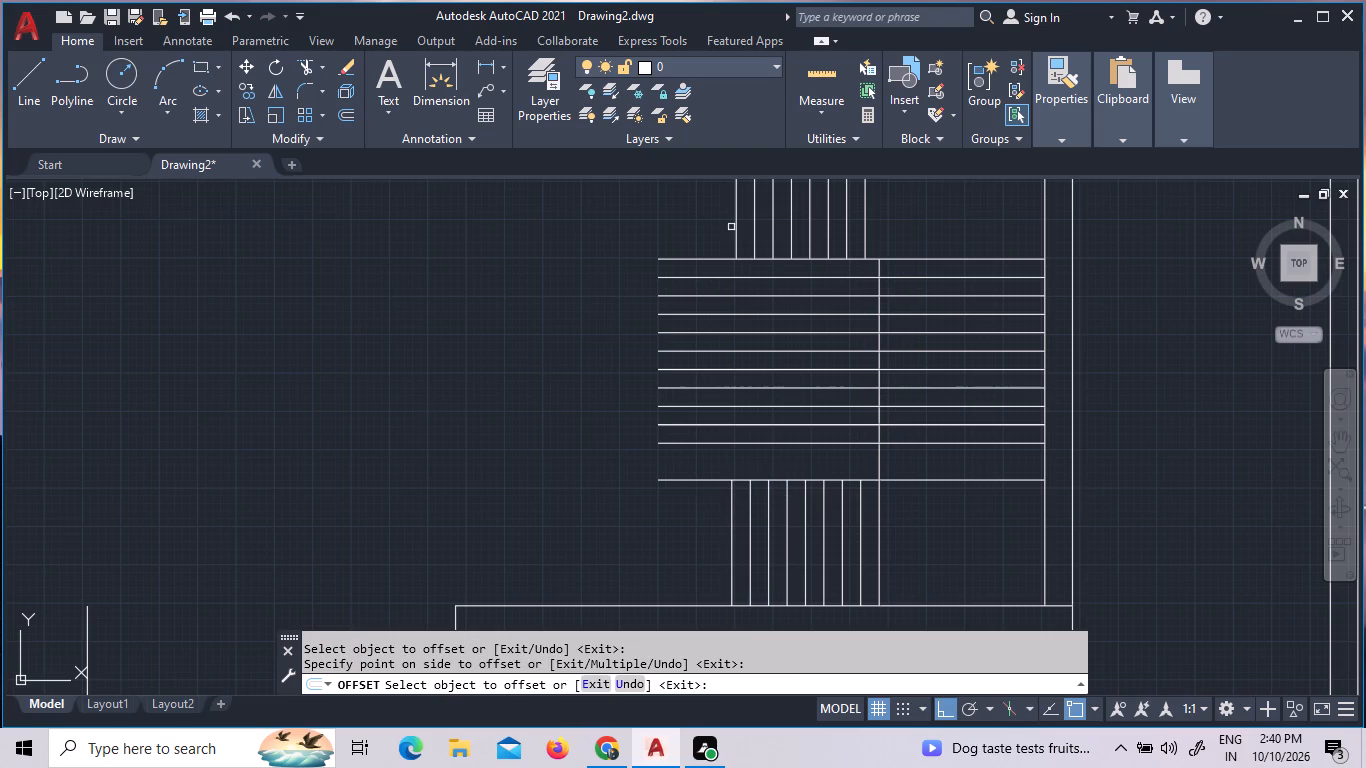
Offset the westernmost stair line directly below the laboratory's south wall 6" west, adding one more line.
left_click(737, 228)
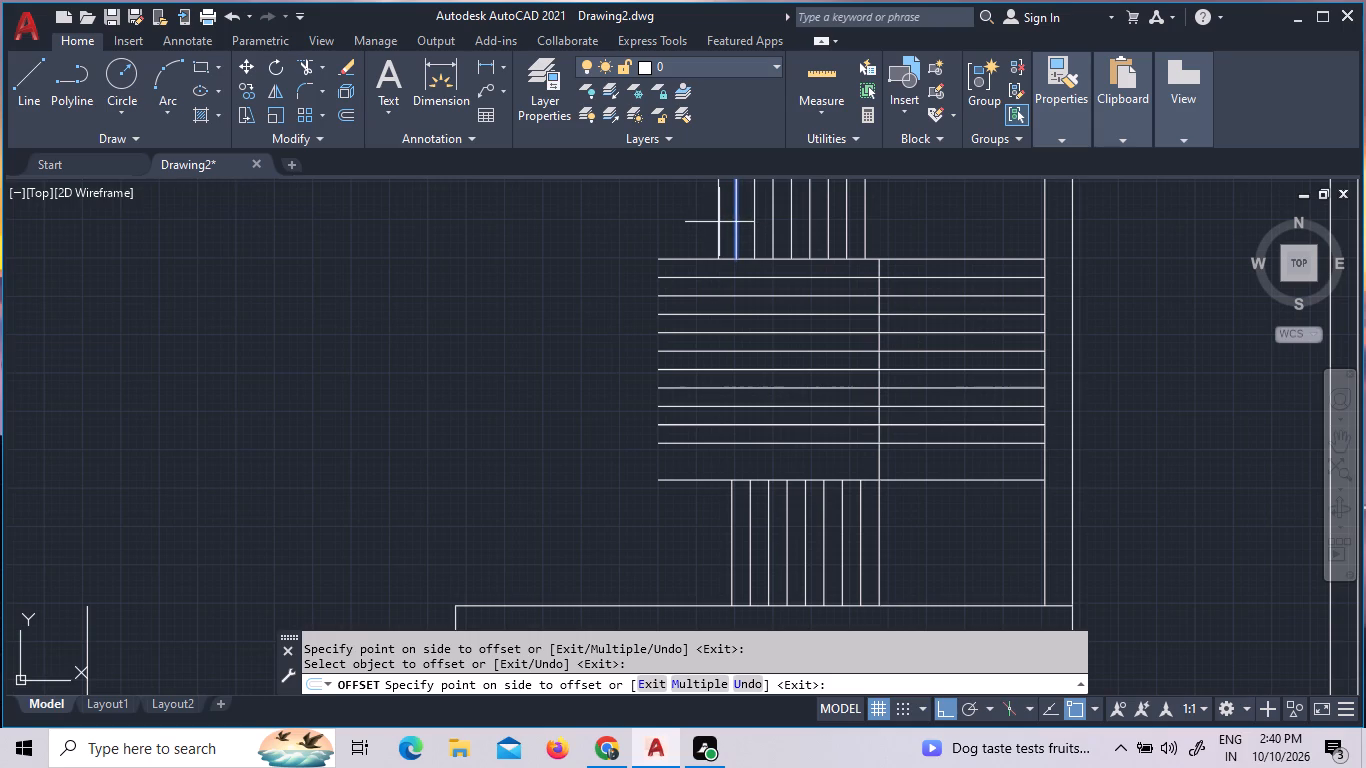
left_click(719, 222)
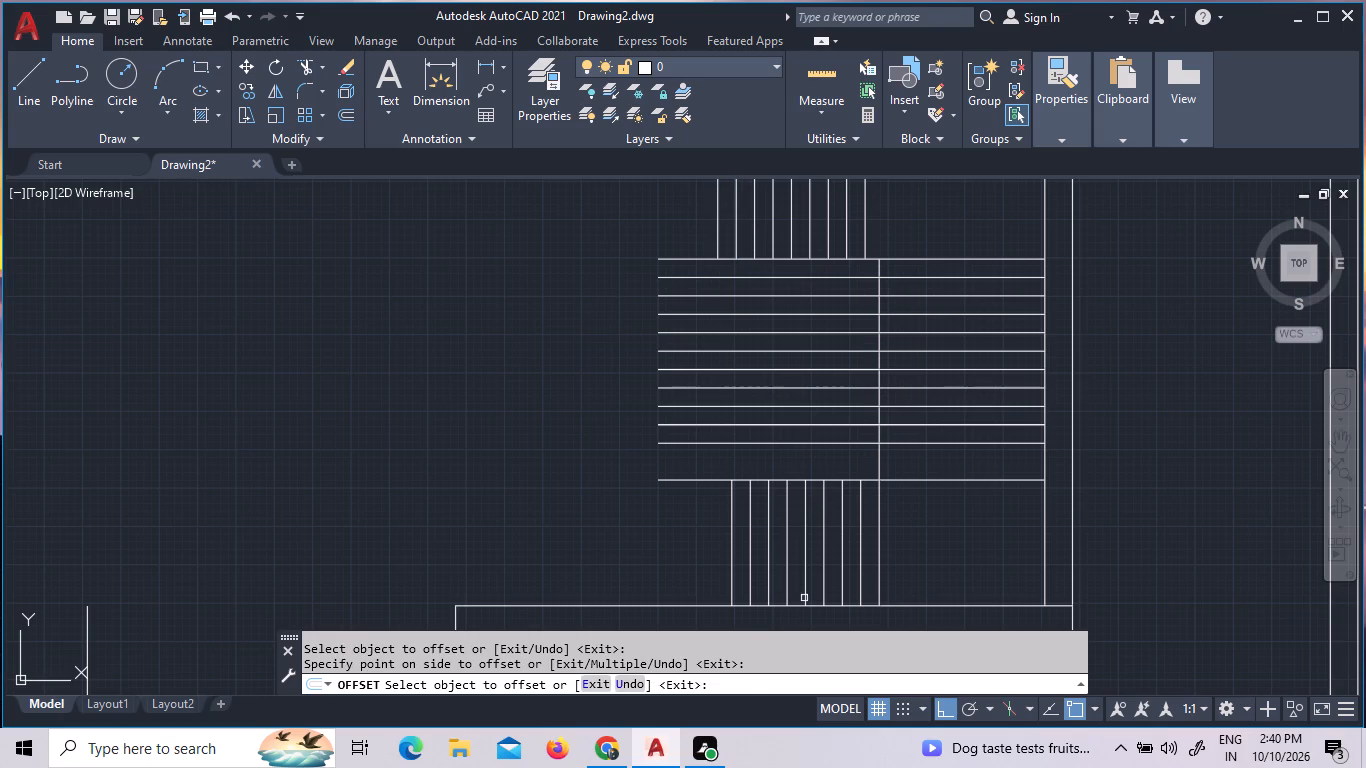
scroll(807, 523, "down", 1)
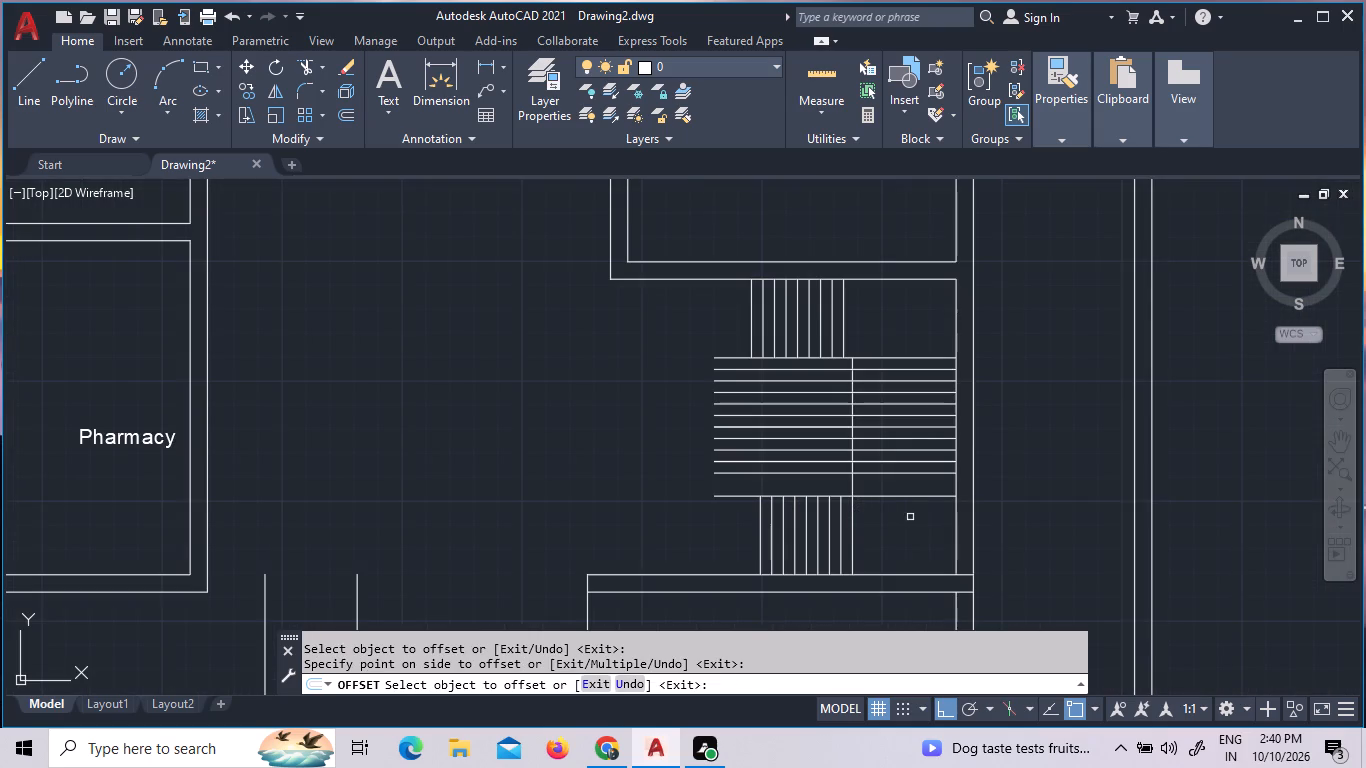
scroll(909, 532, "up", 1)
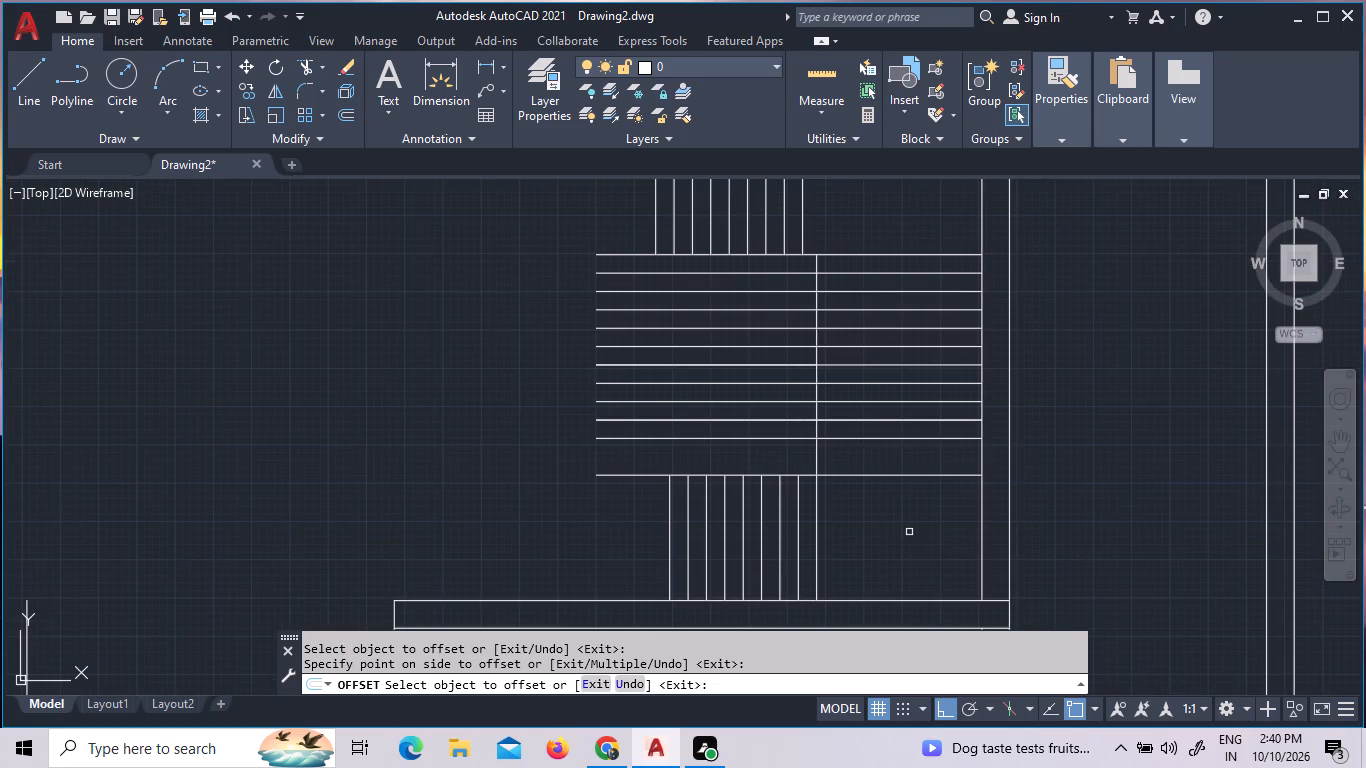
key("Escape")
Move the nine vertical stair lines of the southern flight one 6" spacing west along the southernmost horizontal line.
left_click(853, 536)
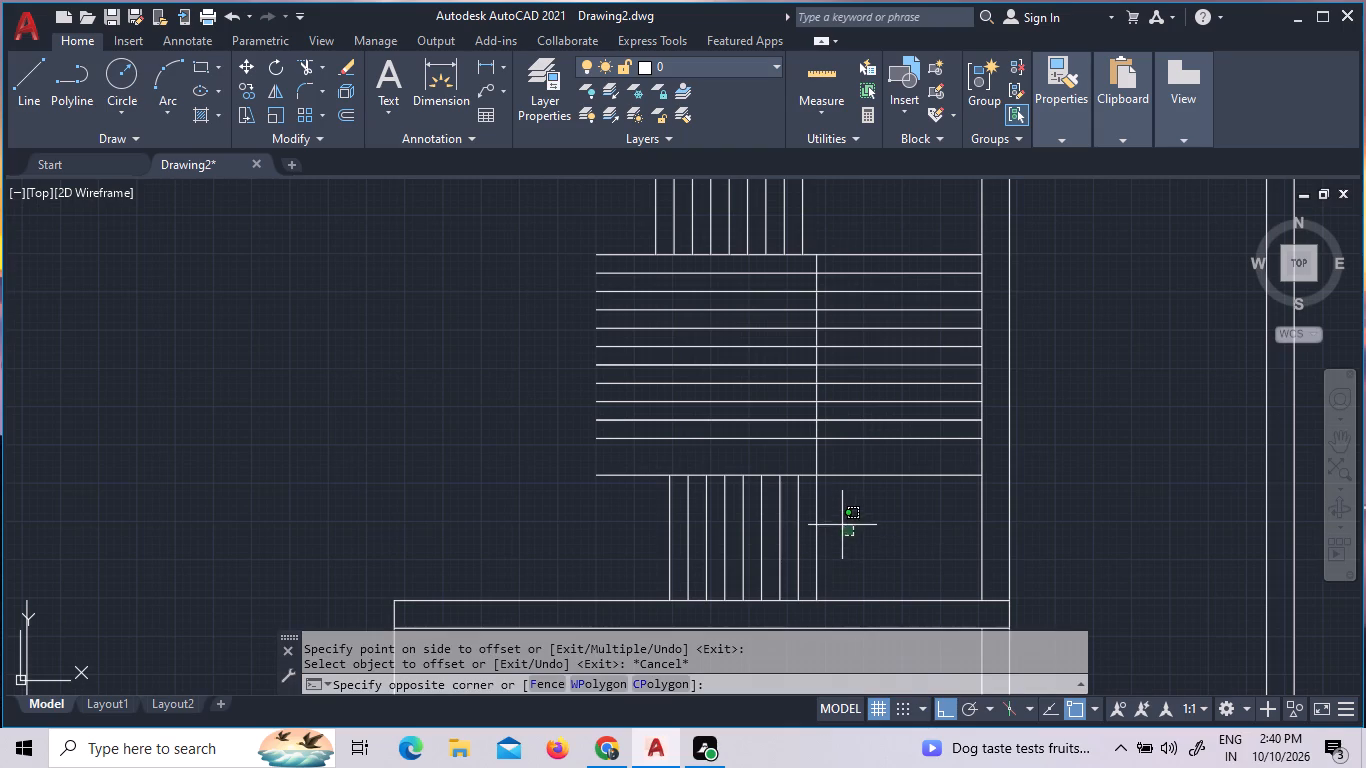
left_click(654, 499)
right_click(654, 499)
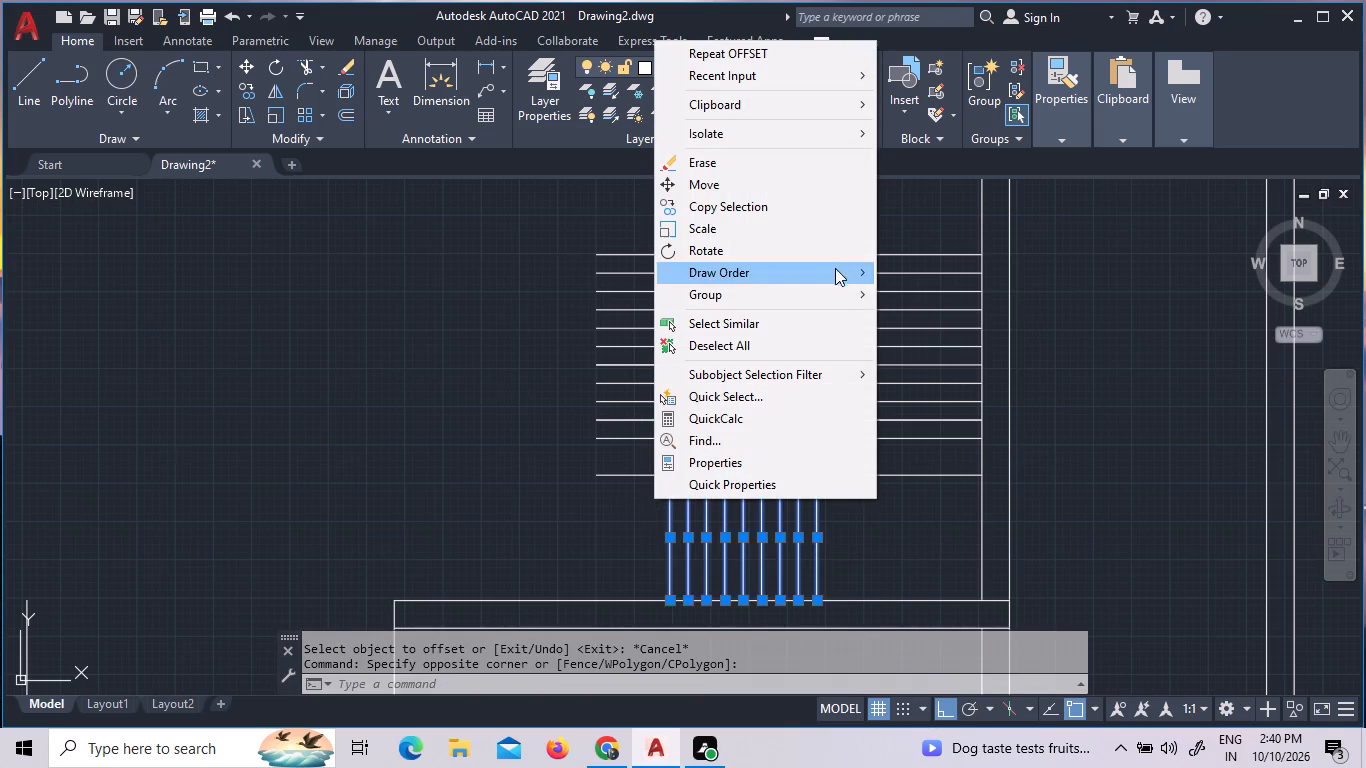
left_click(800, 179)
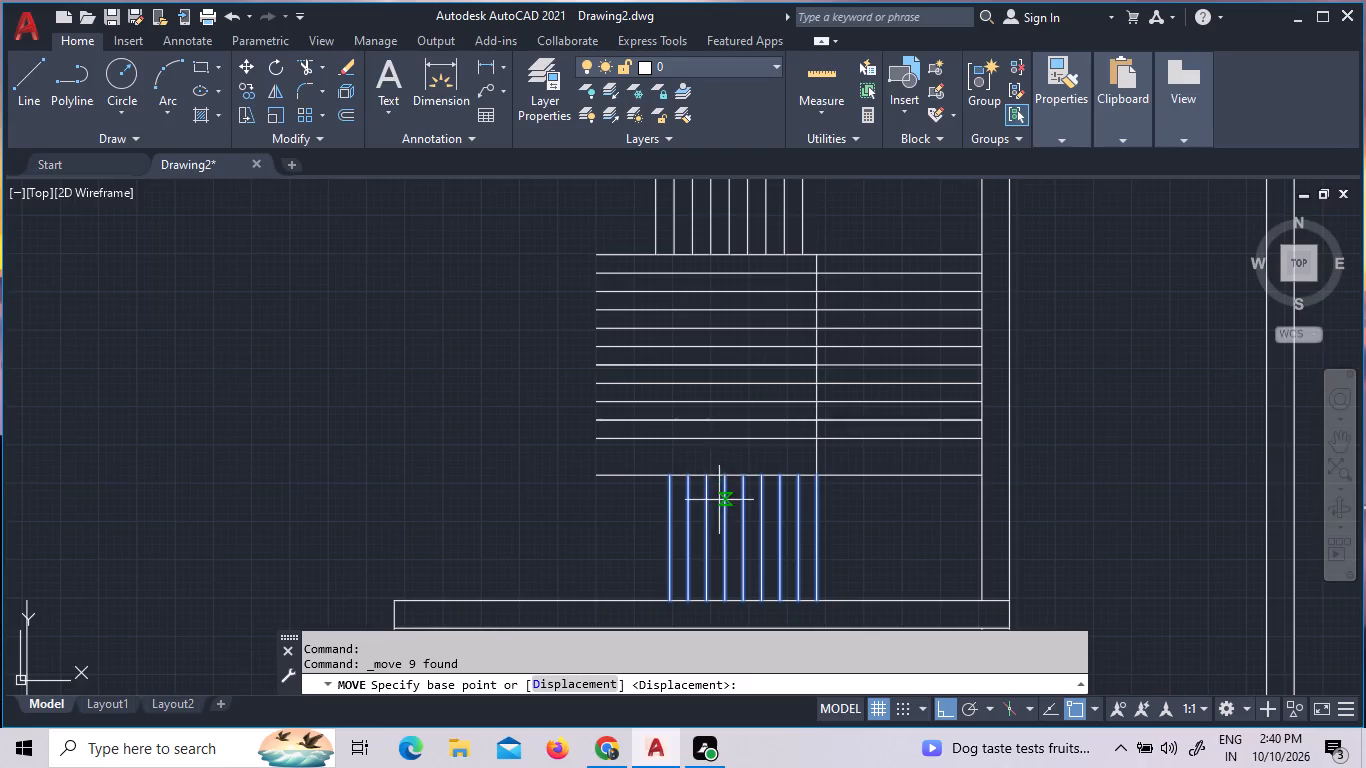
left_click(813, 481)
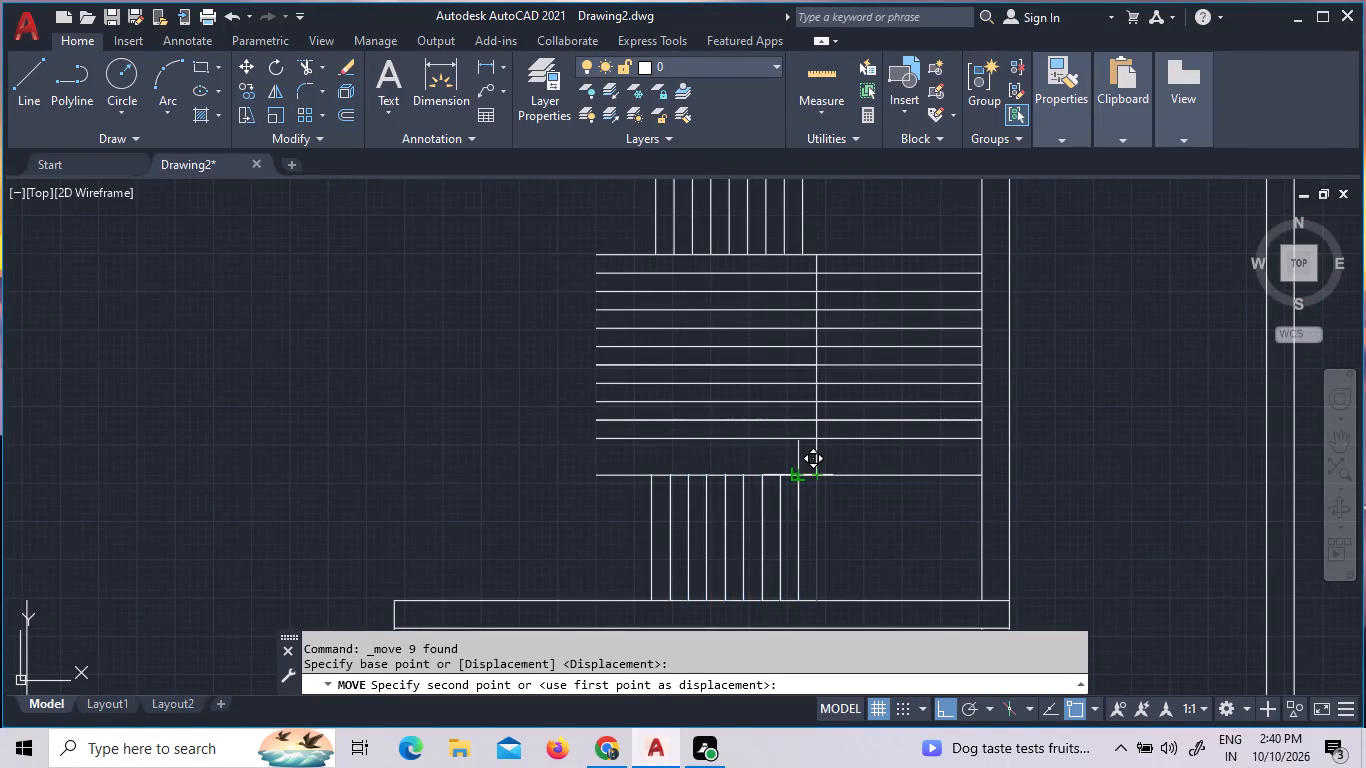
left_click(801, 474)
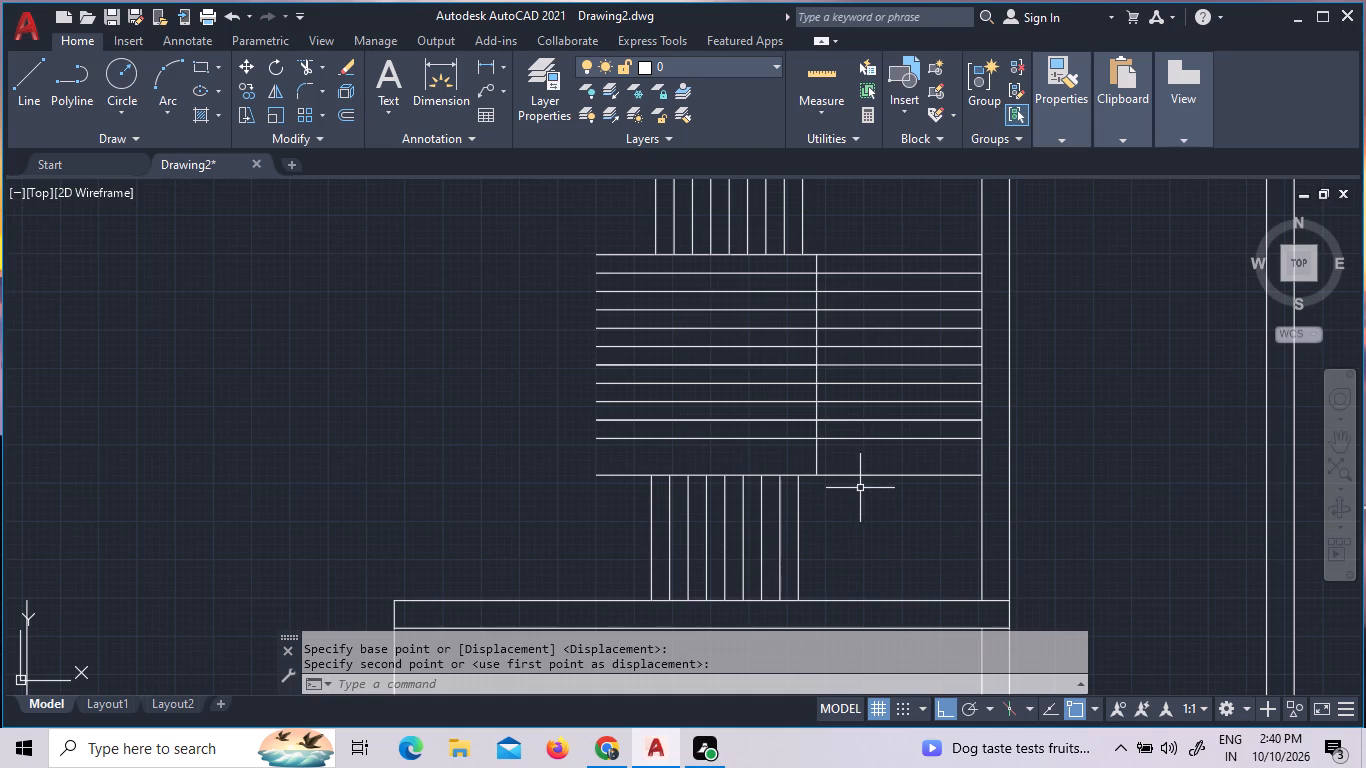
Trim away the parts of the ten intermediate horizontal stair lines that lie west of the vertical dividing line.
scroll(879, 458, "down", 1)
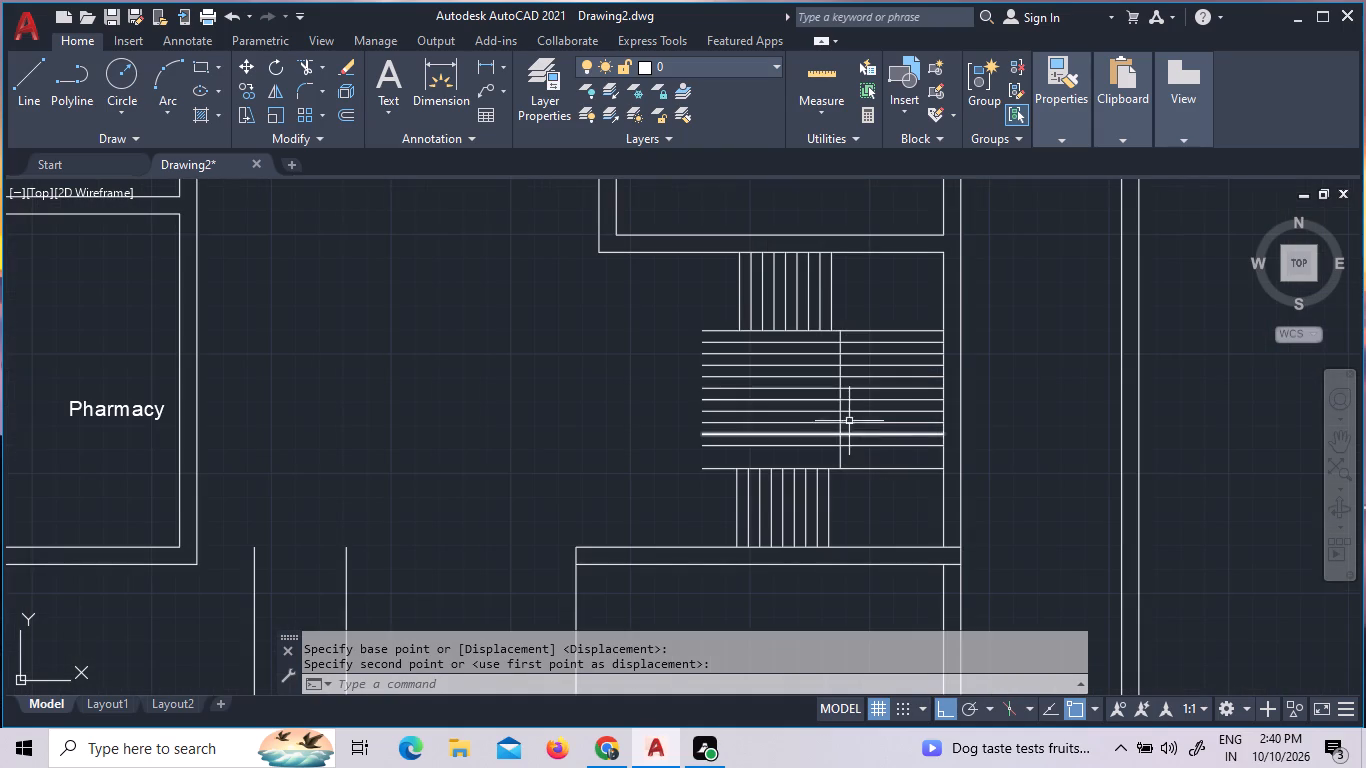
type("tr")
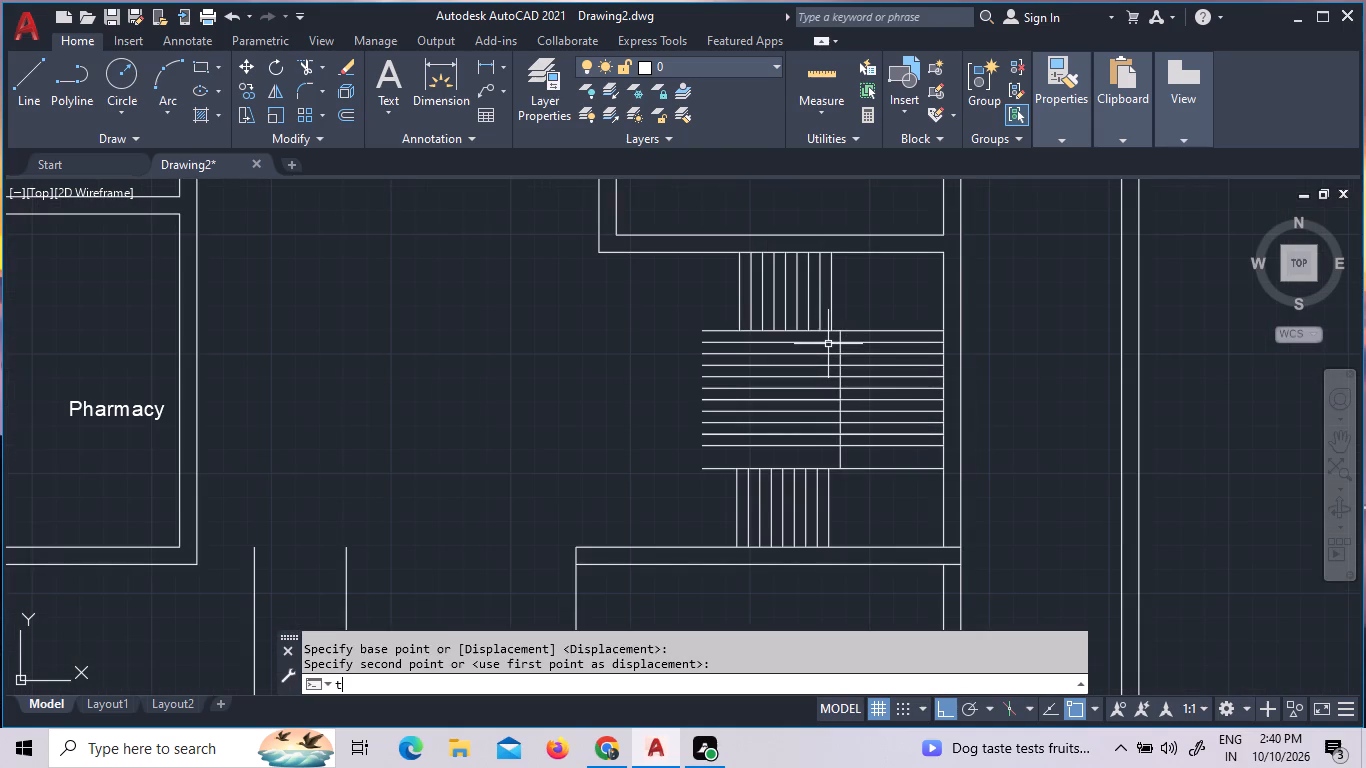
key("space")
key("space")
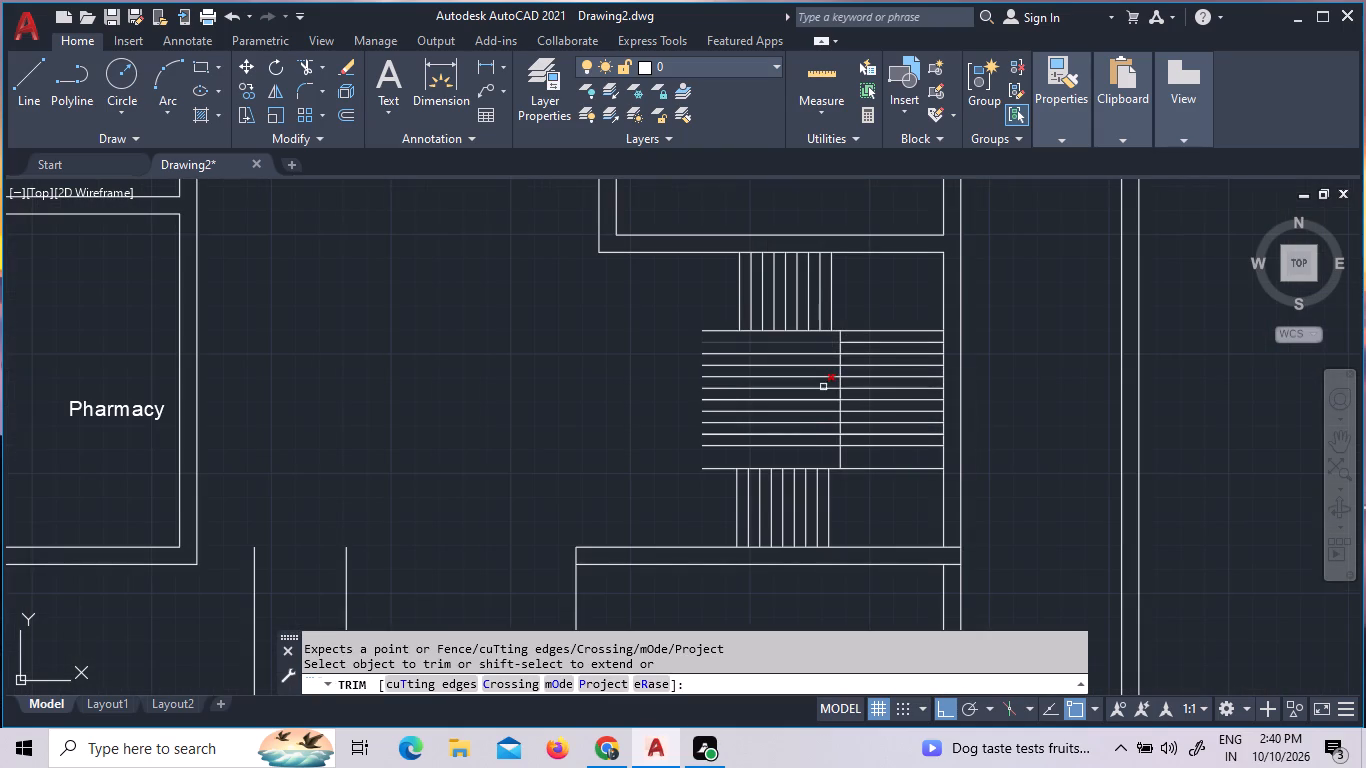
left_click(808, 455)
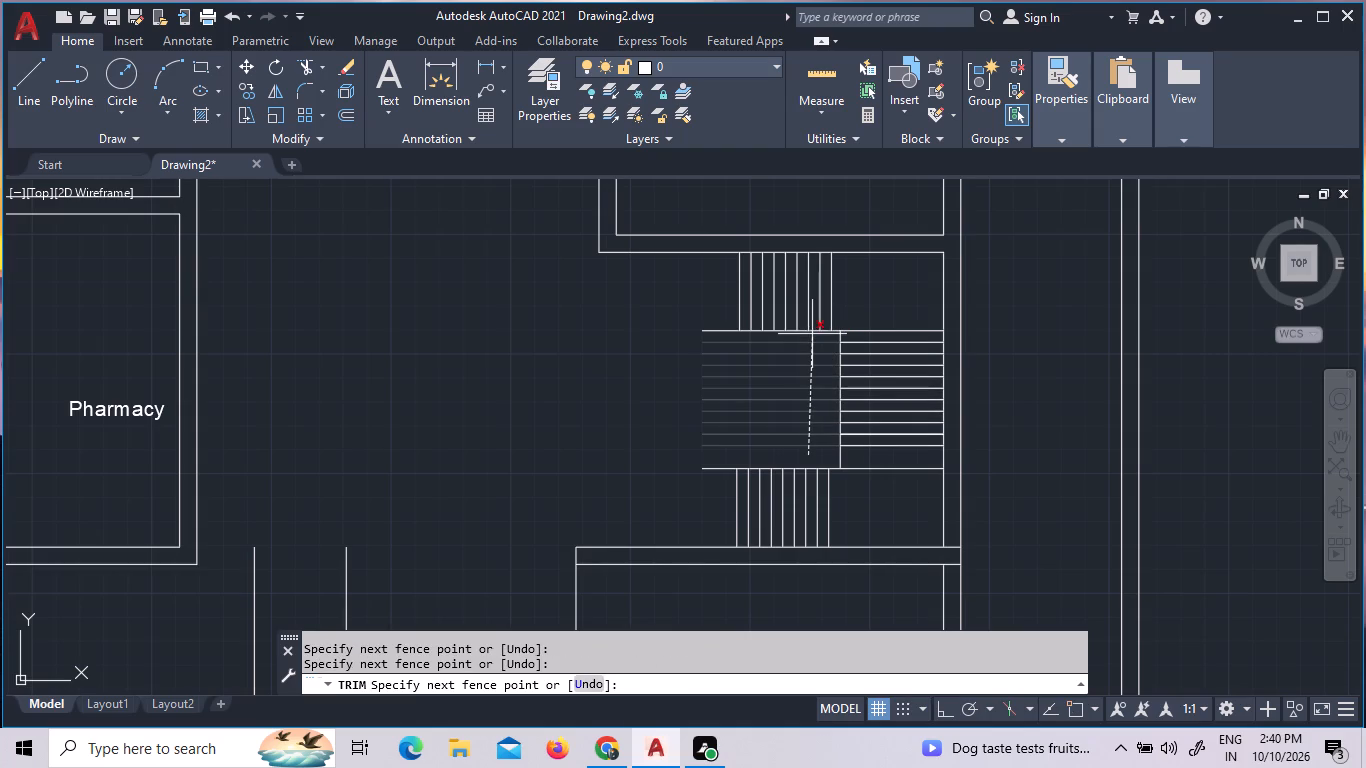
left_click(812, 330)
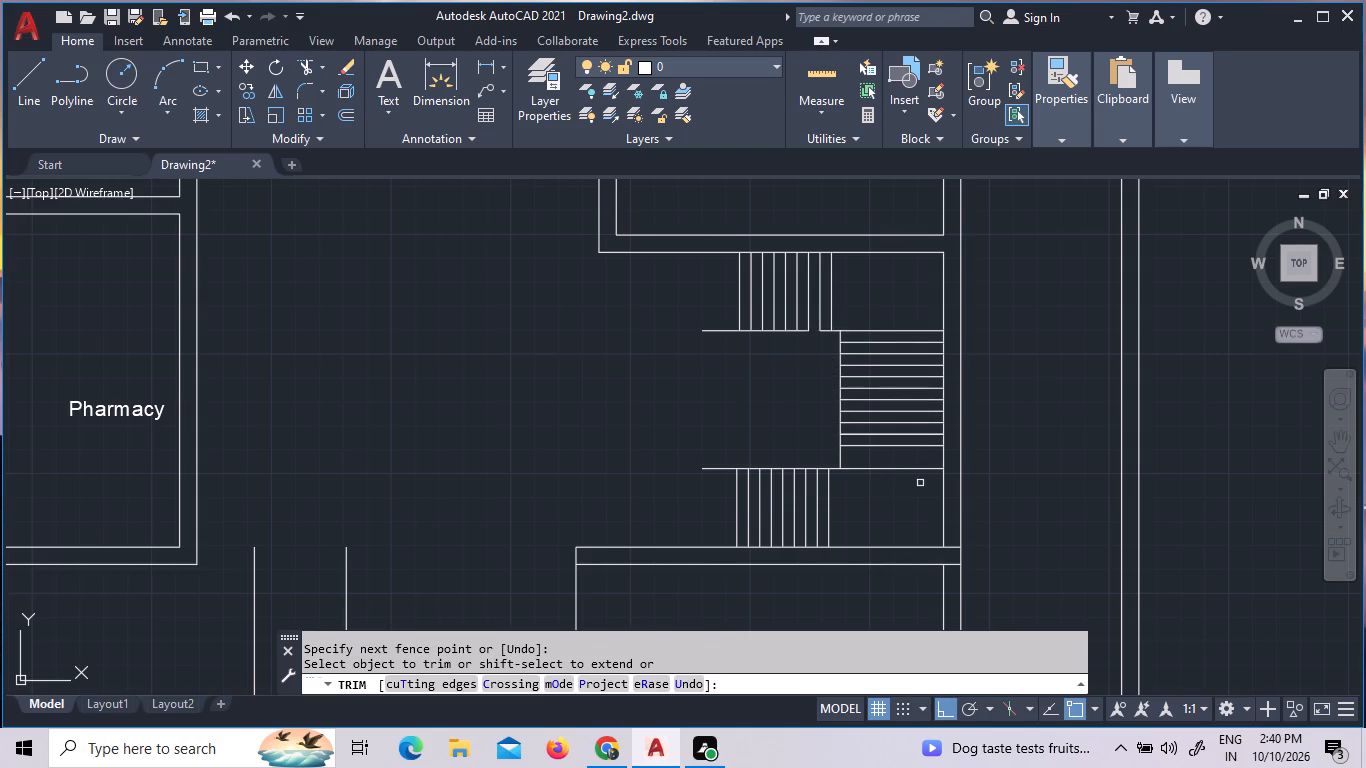
scroll(920, 483, "down", 1)
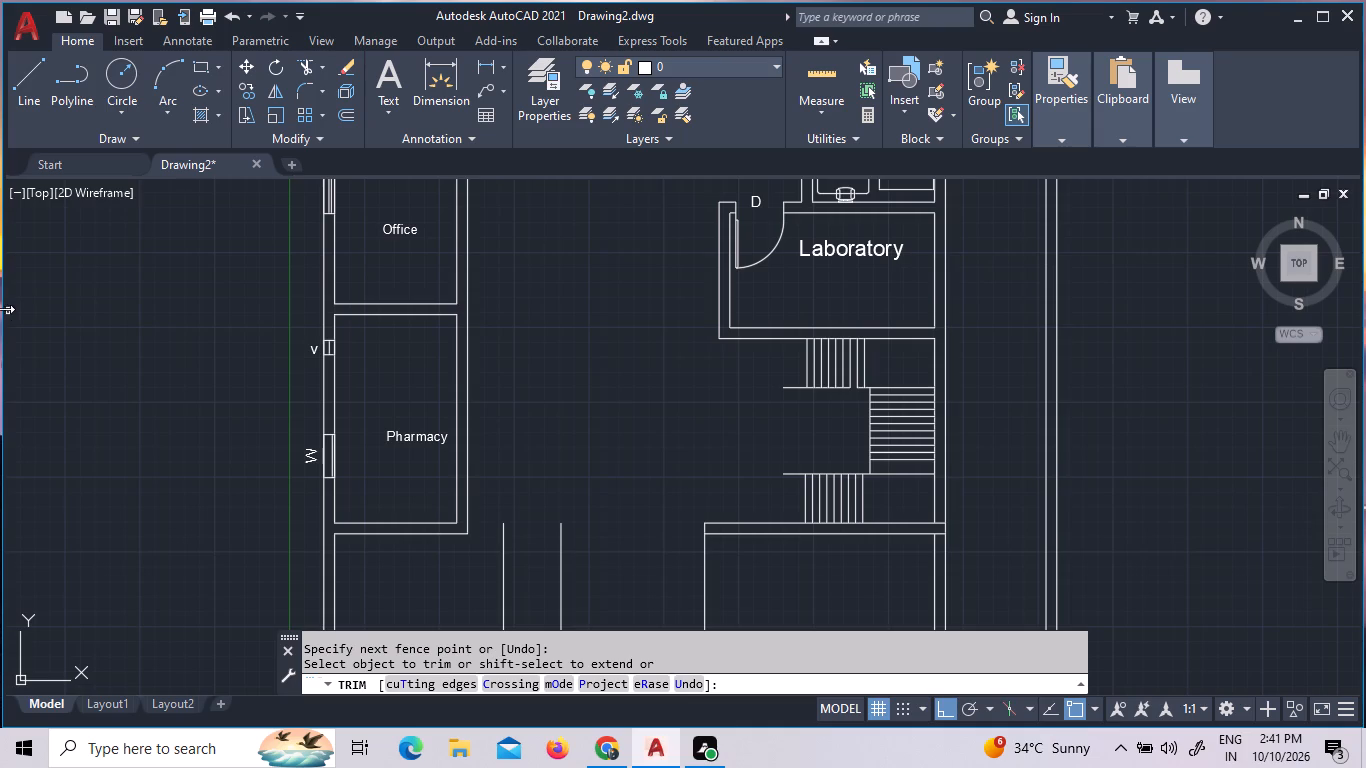
scroll(4, 301, "down", 1)
scroll(756, 472, "down", 2)
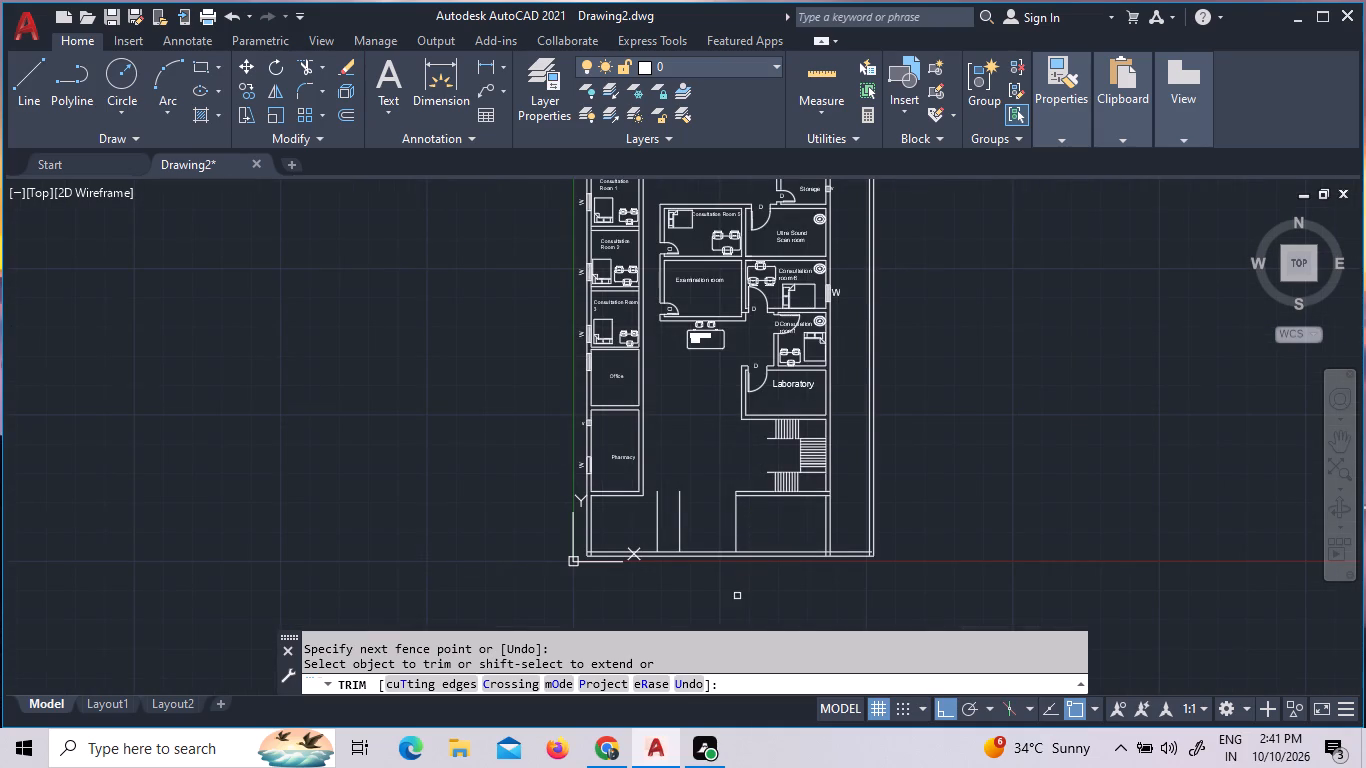
scroll(751, 533, "up", 2)
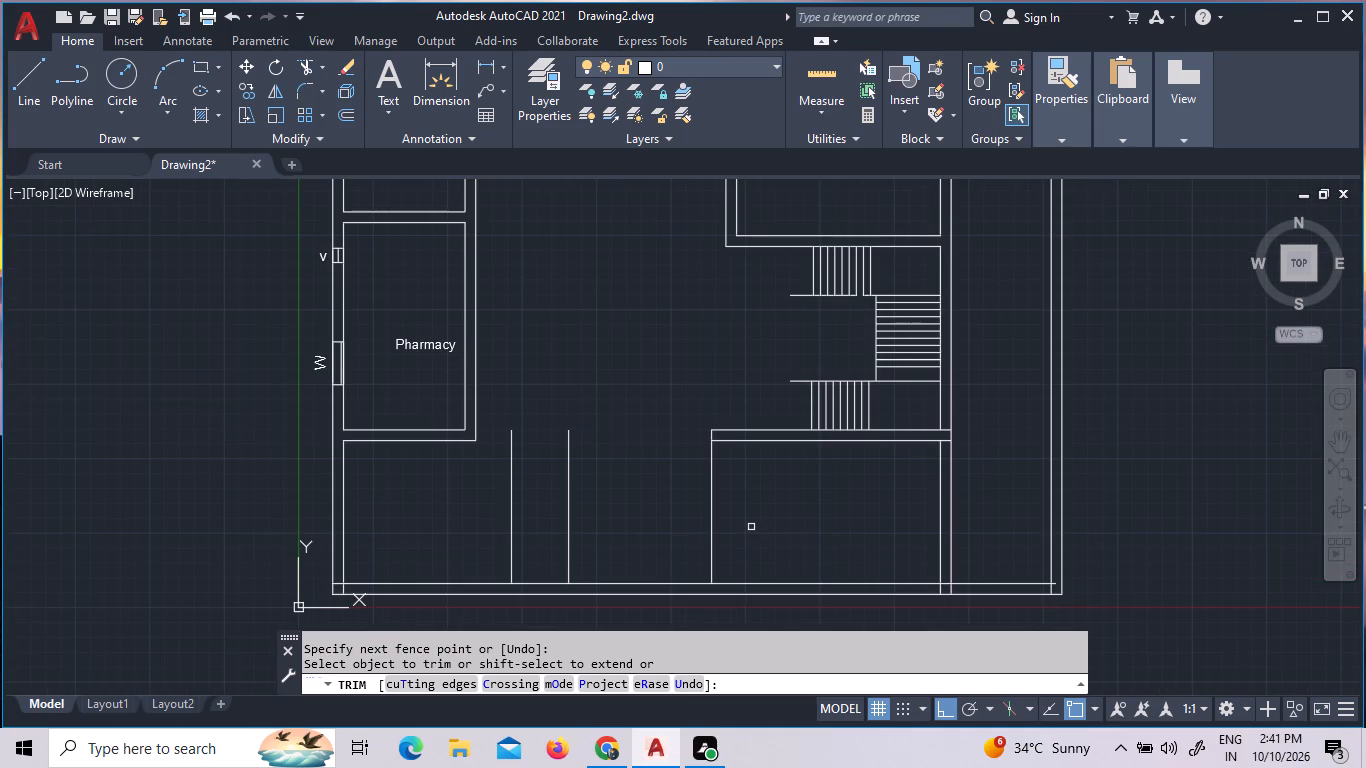
scroll(751, 527, "up", 1)
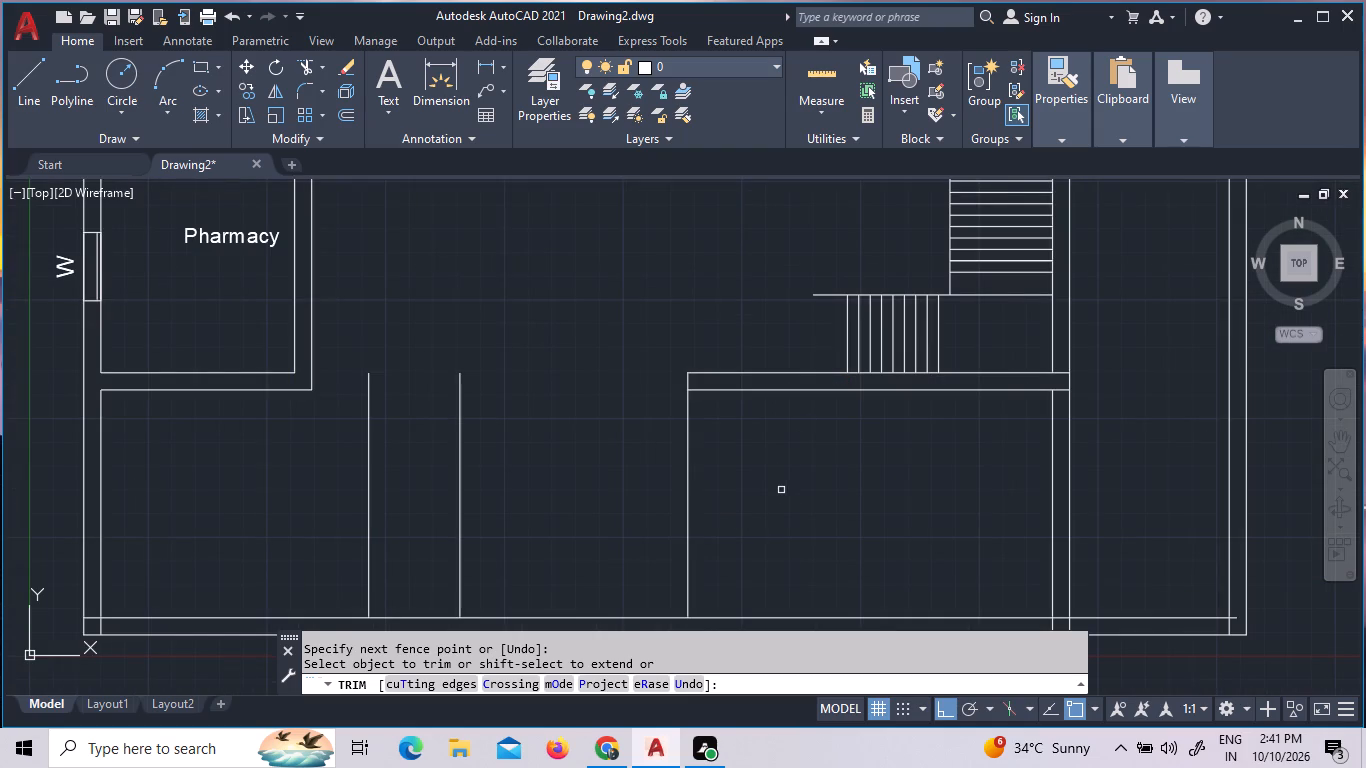
key("Escape")
key("Escape")
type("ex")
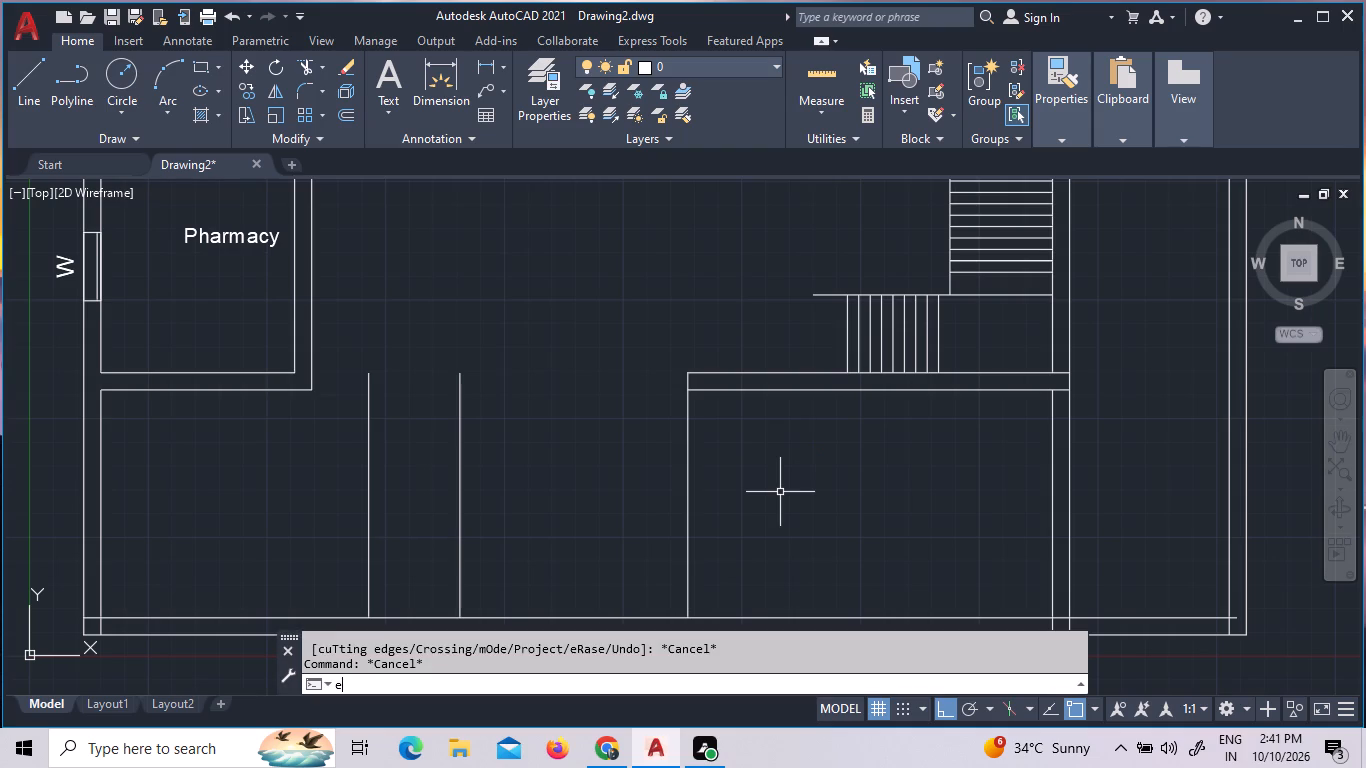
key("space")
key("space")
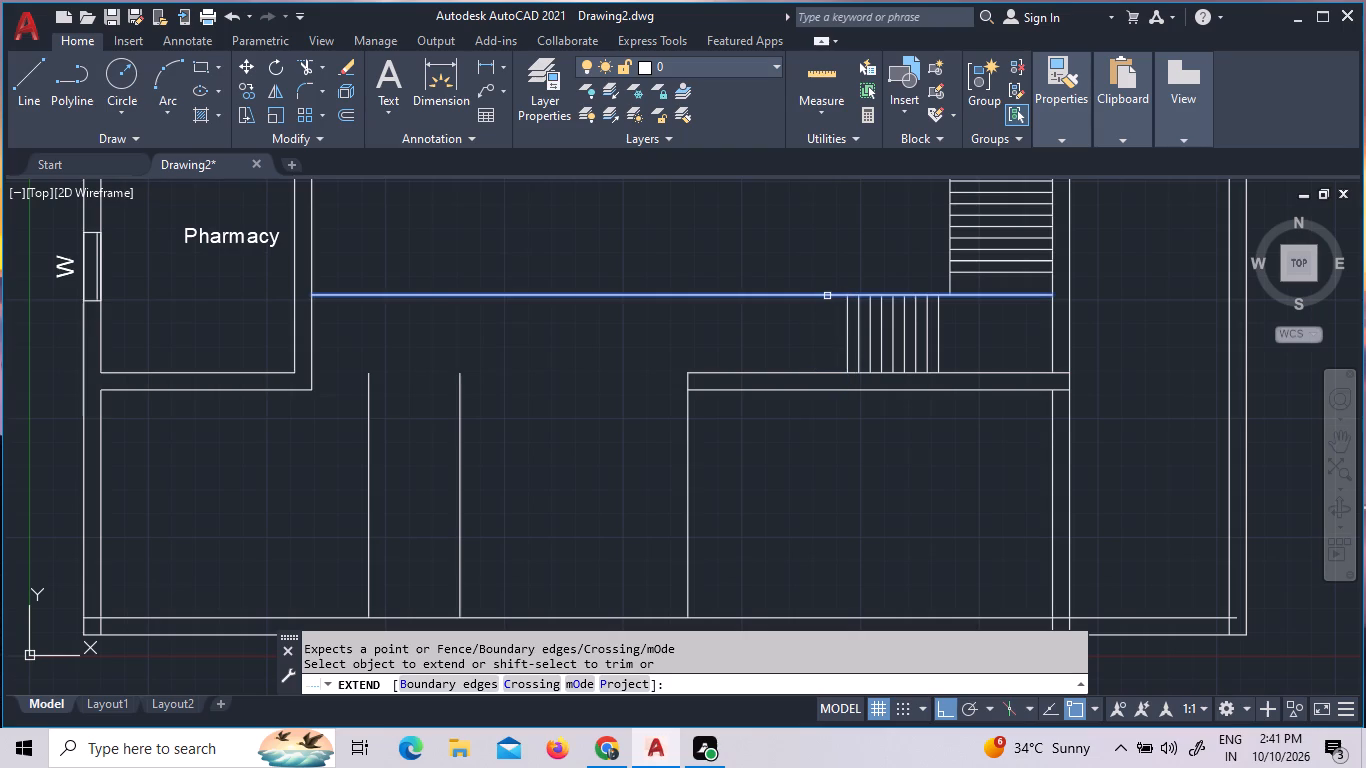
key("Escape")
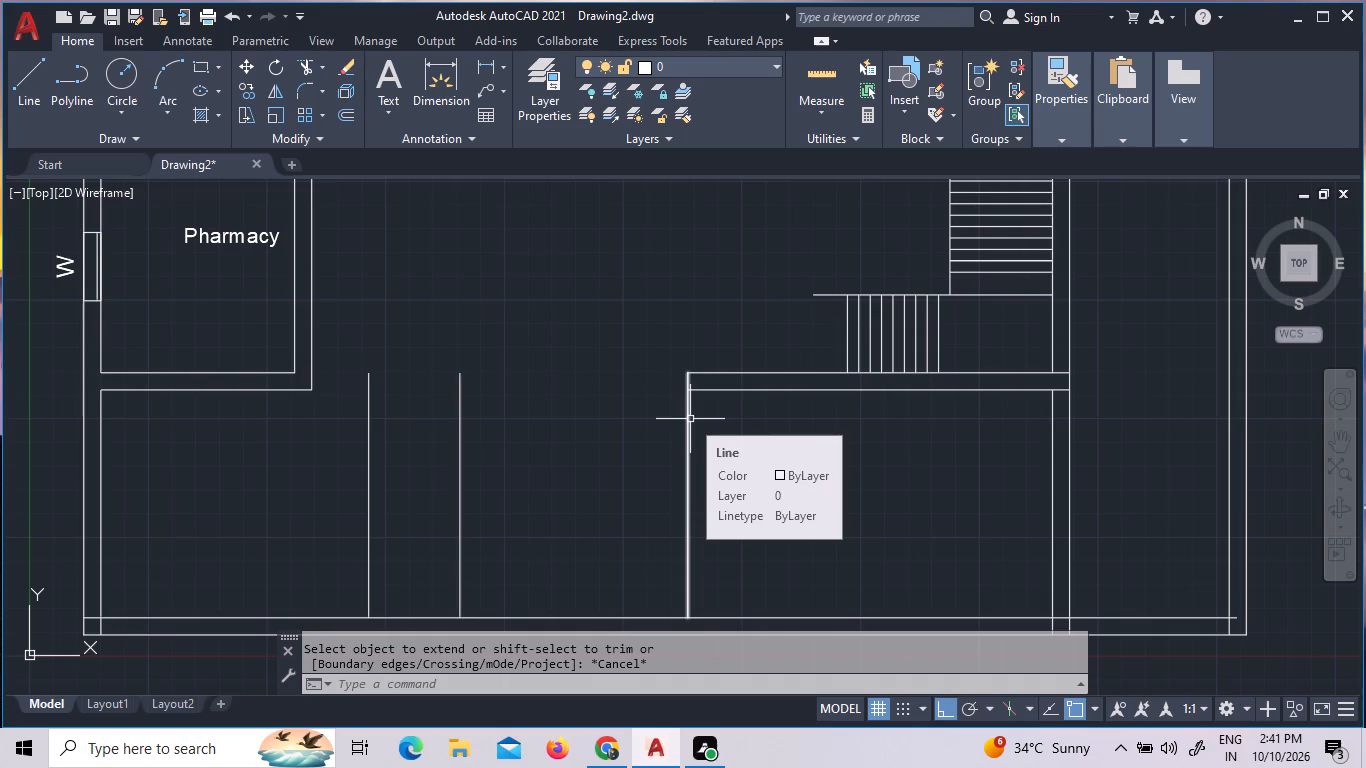
Measure the interior width and depth of the unlabelled room directly south of the staircase.
scroll(690, 419, "down", 1)
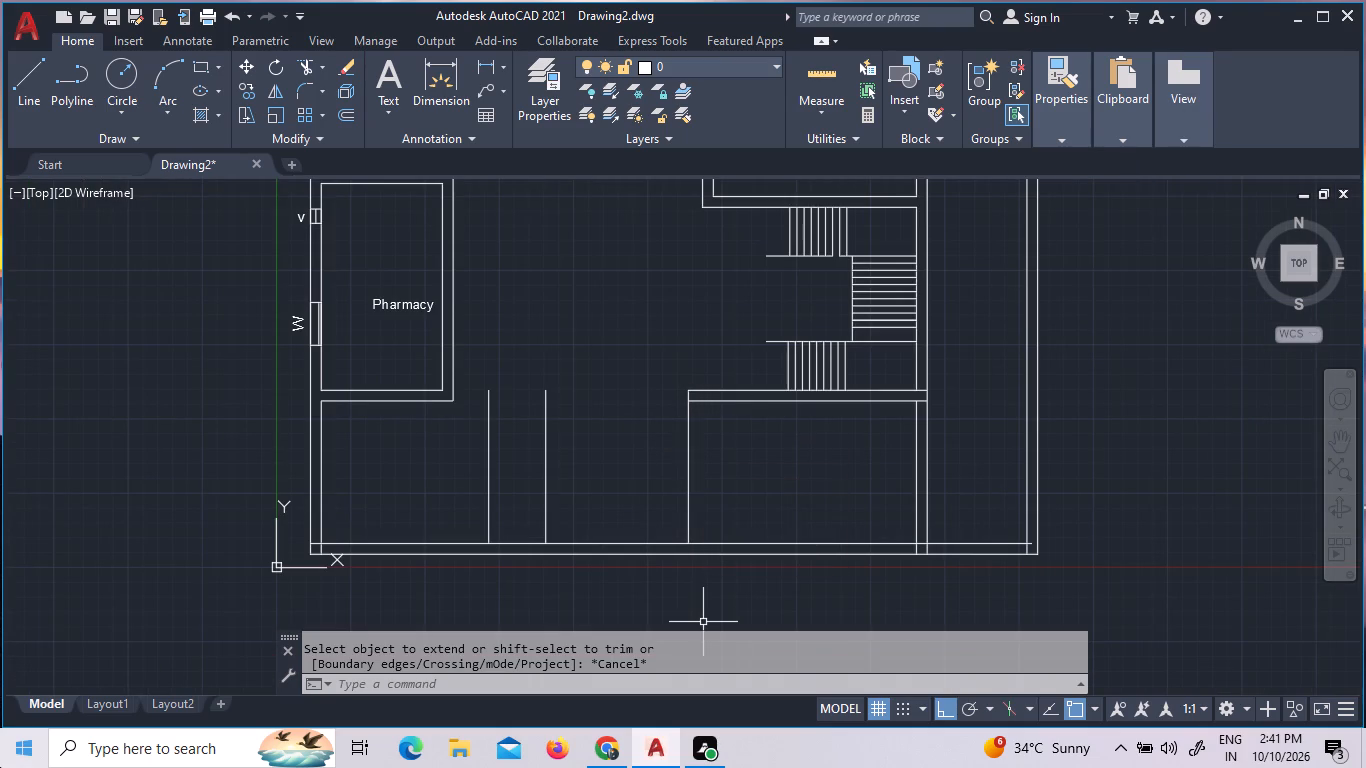
left_click(815, 79)
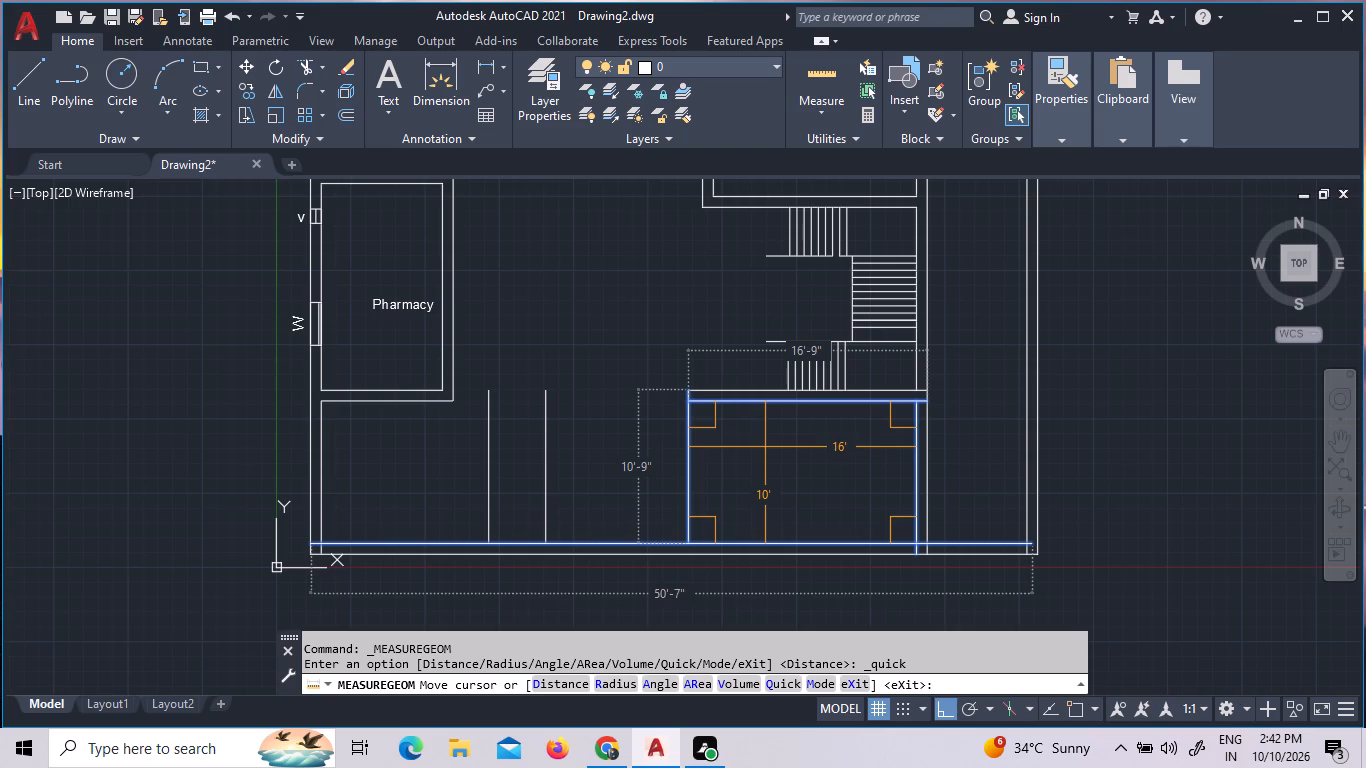
key("Escape")
Offset the west wall line of the room directly south of the staircase 5'6" east.
key("o")
key("Return")
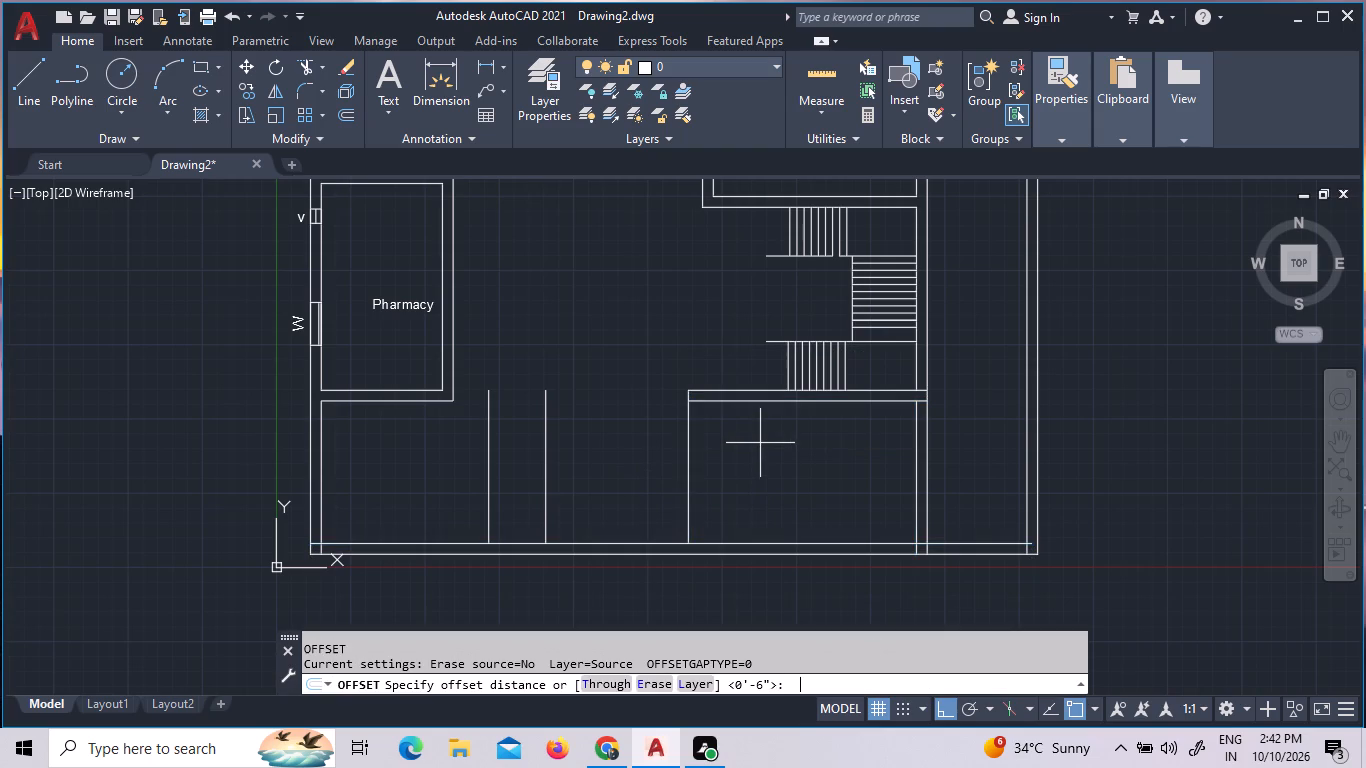
key("5")
key("apostrophe")
key("6")
key("shift+quotedbl")
key("Return")
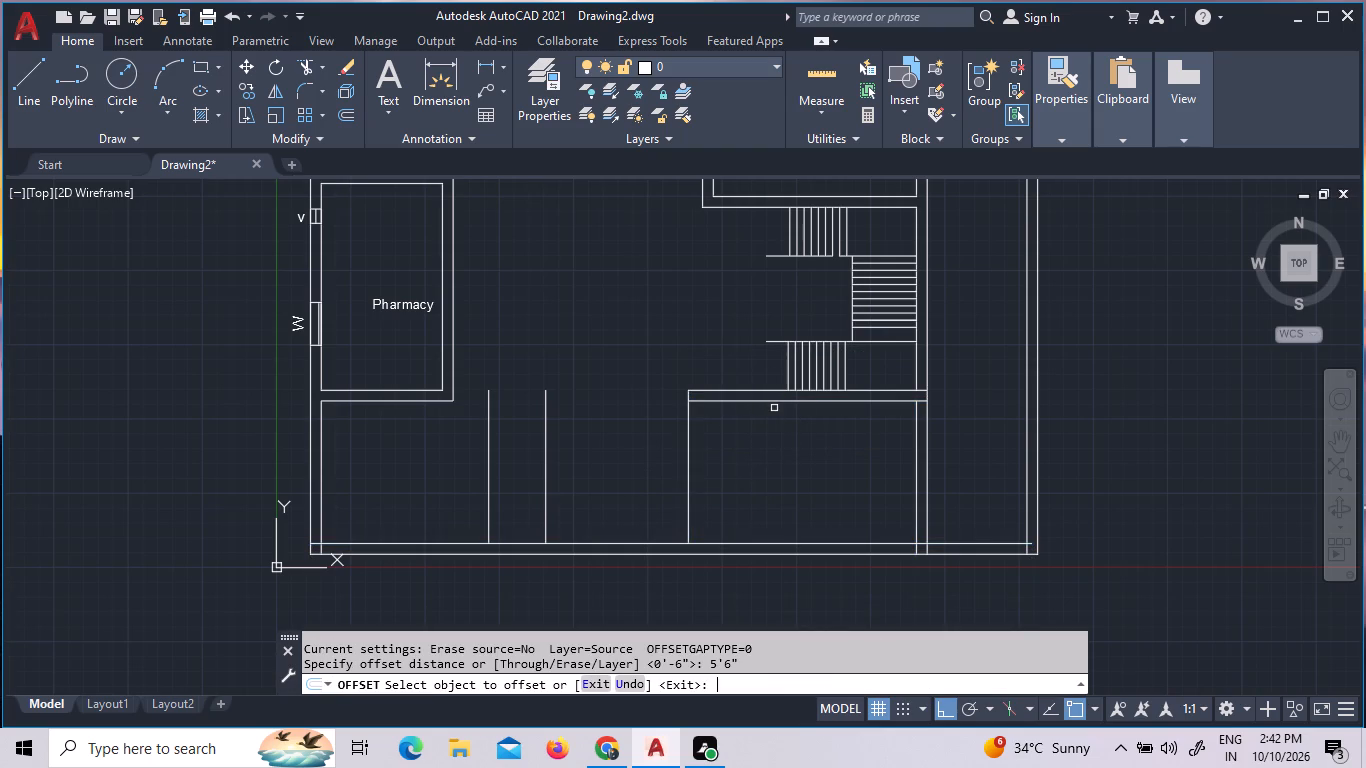
left_click(688, 498)
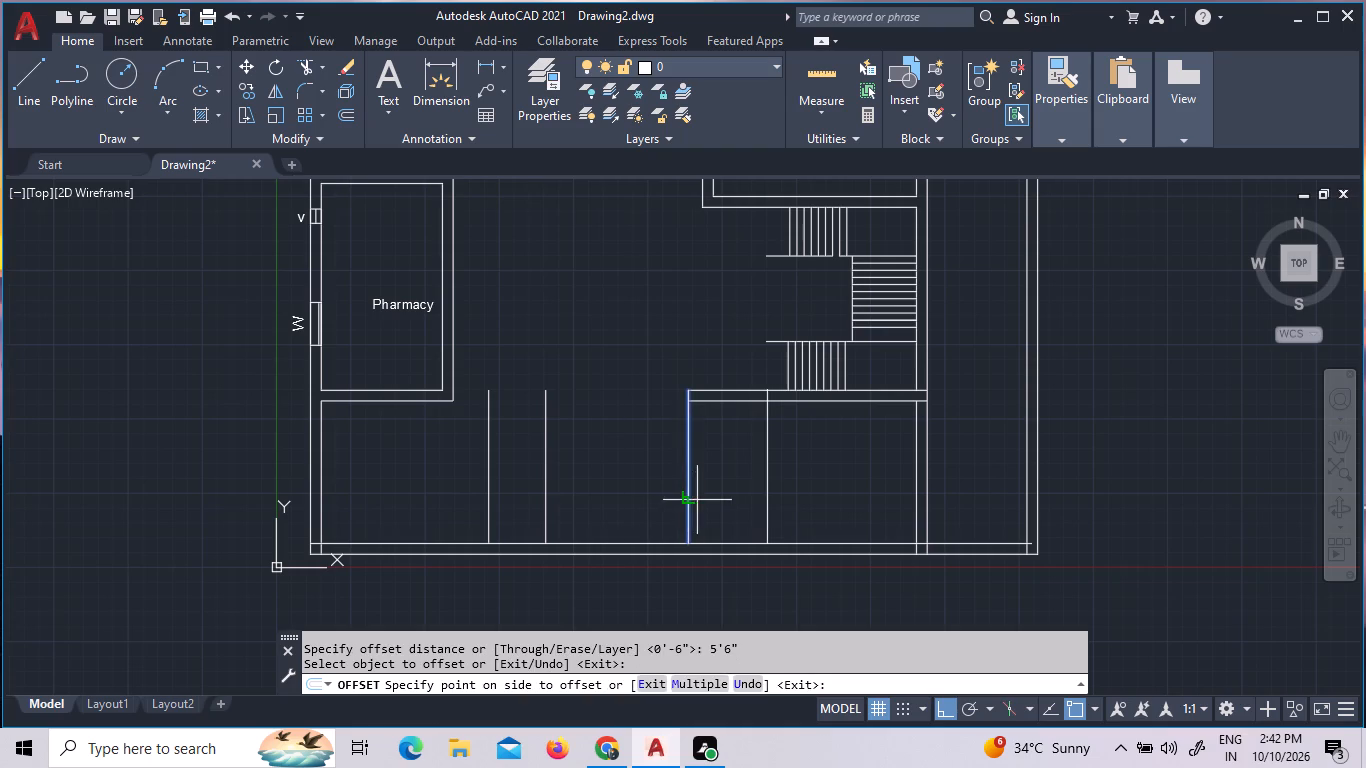
left_click(705, 499)
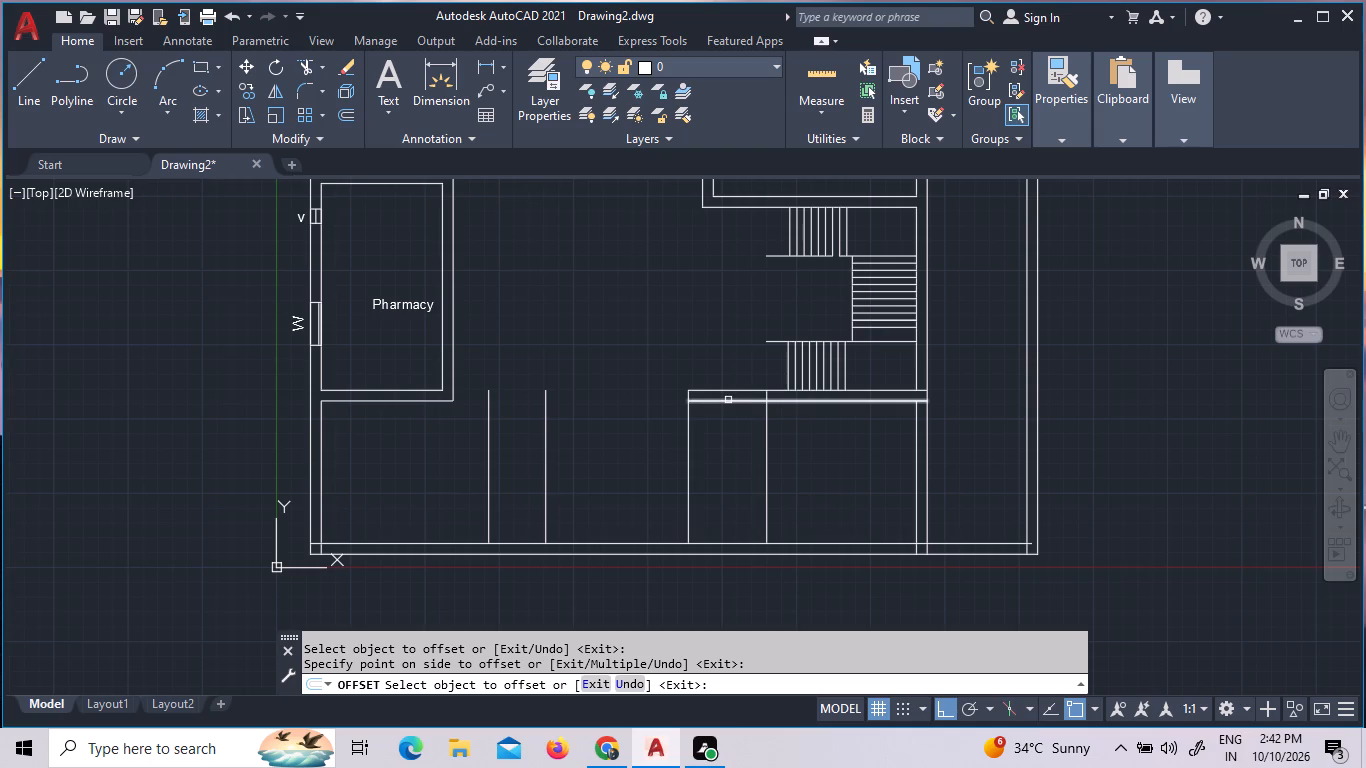
Trim away both north wall lines of that room between its original west line and the new offset line.
type("tr")
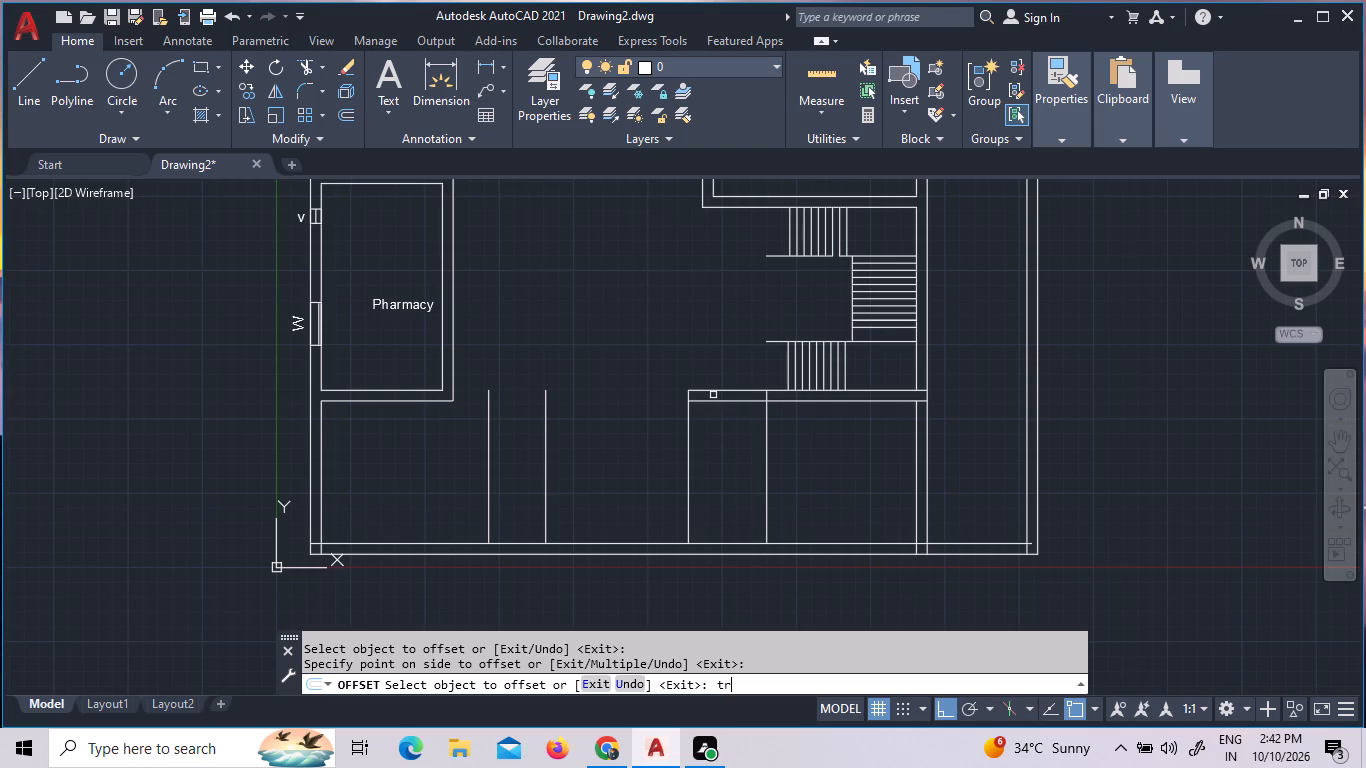
key("space")
key("Escape")
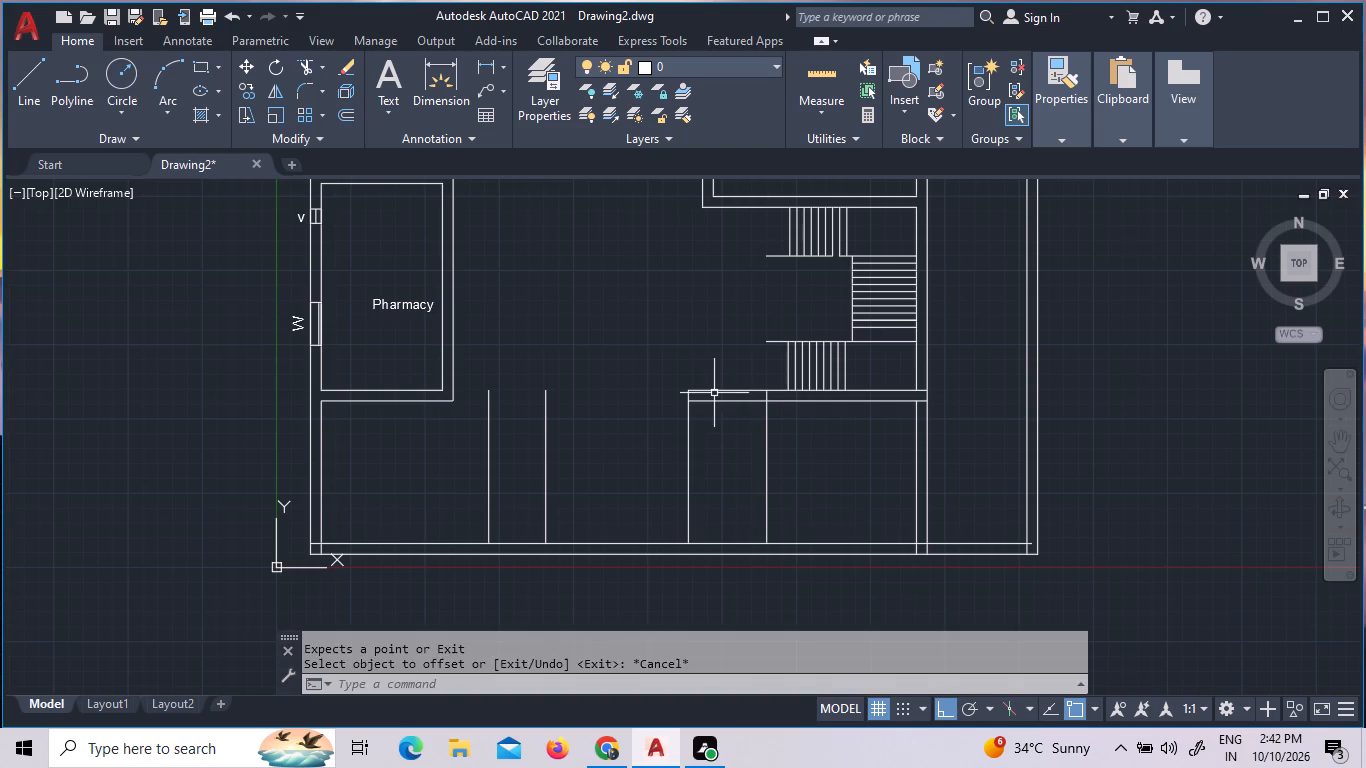
key("Escape")
type("tr")
key("space")
key("space")
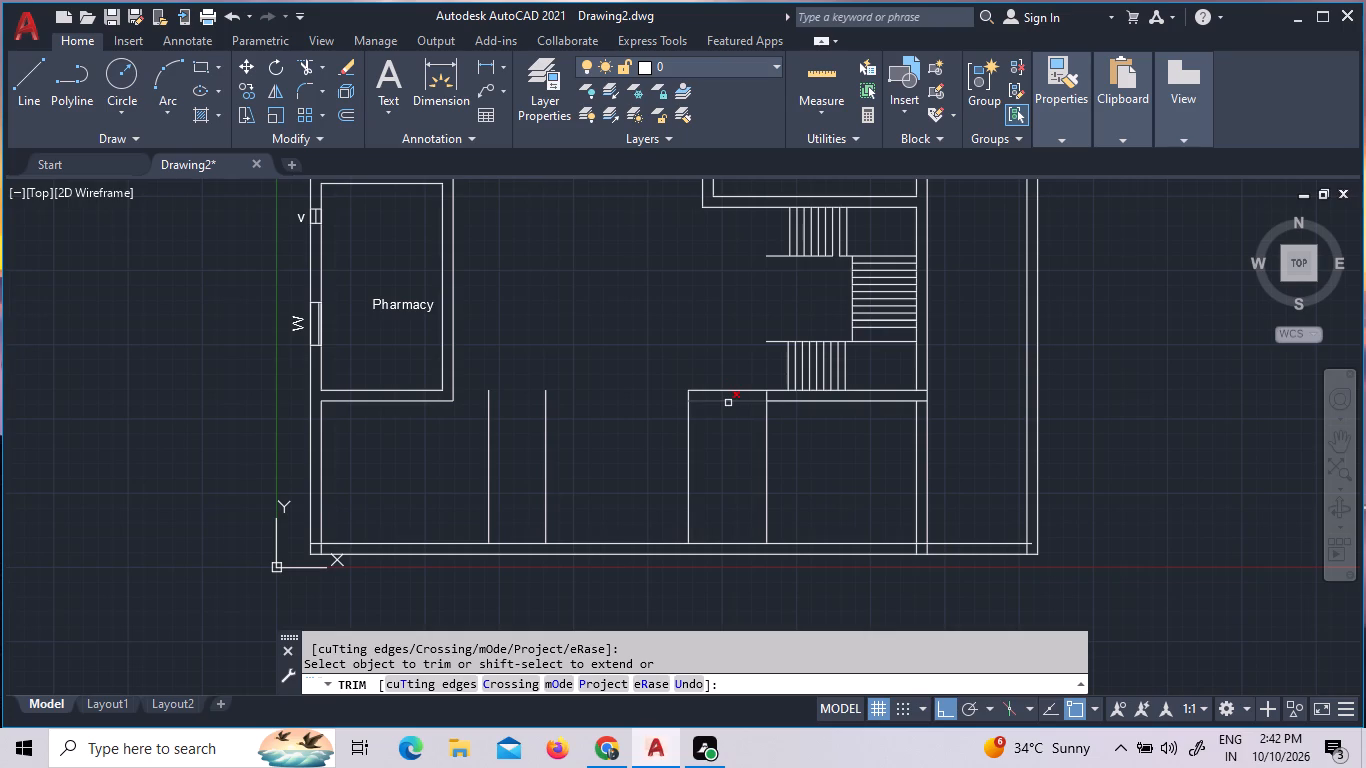
left_click(729, 403)
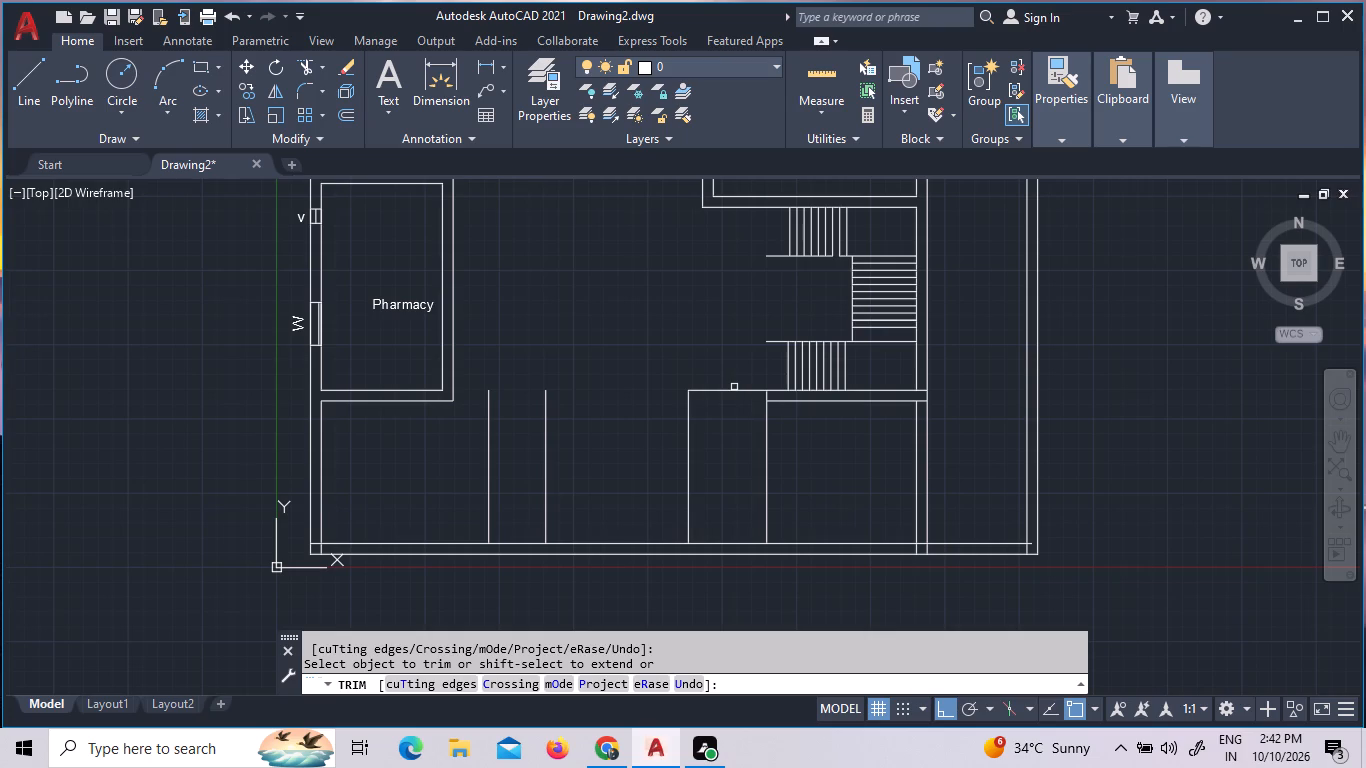
left_click(738, 393)
key("Escape")
Draw a horizontal line joining the offset line to the original west line, about a third of the way down from their north ends.
key("l")
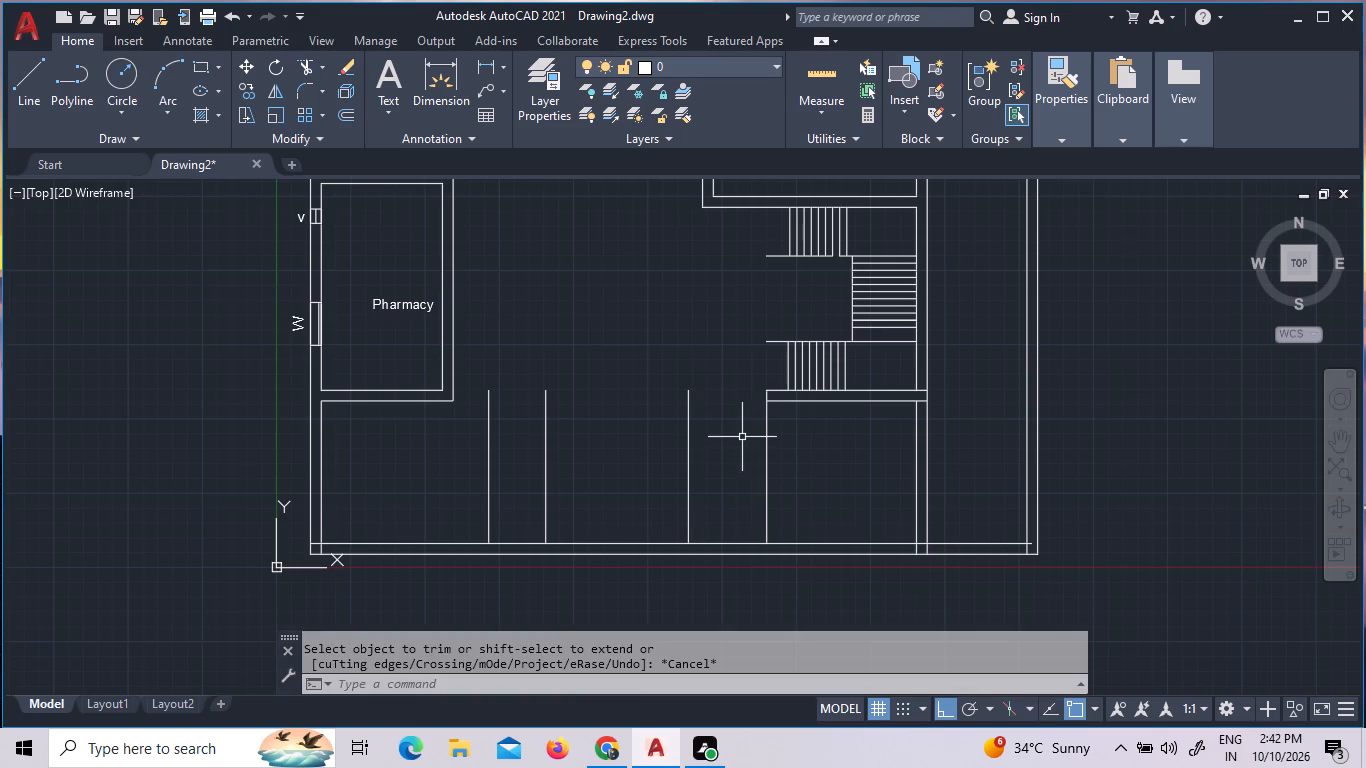
key("Return")
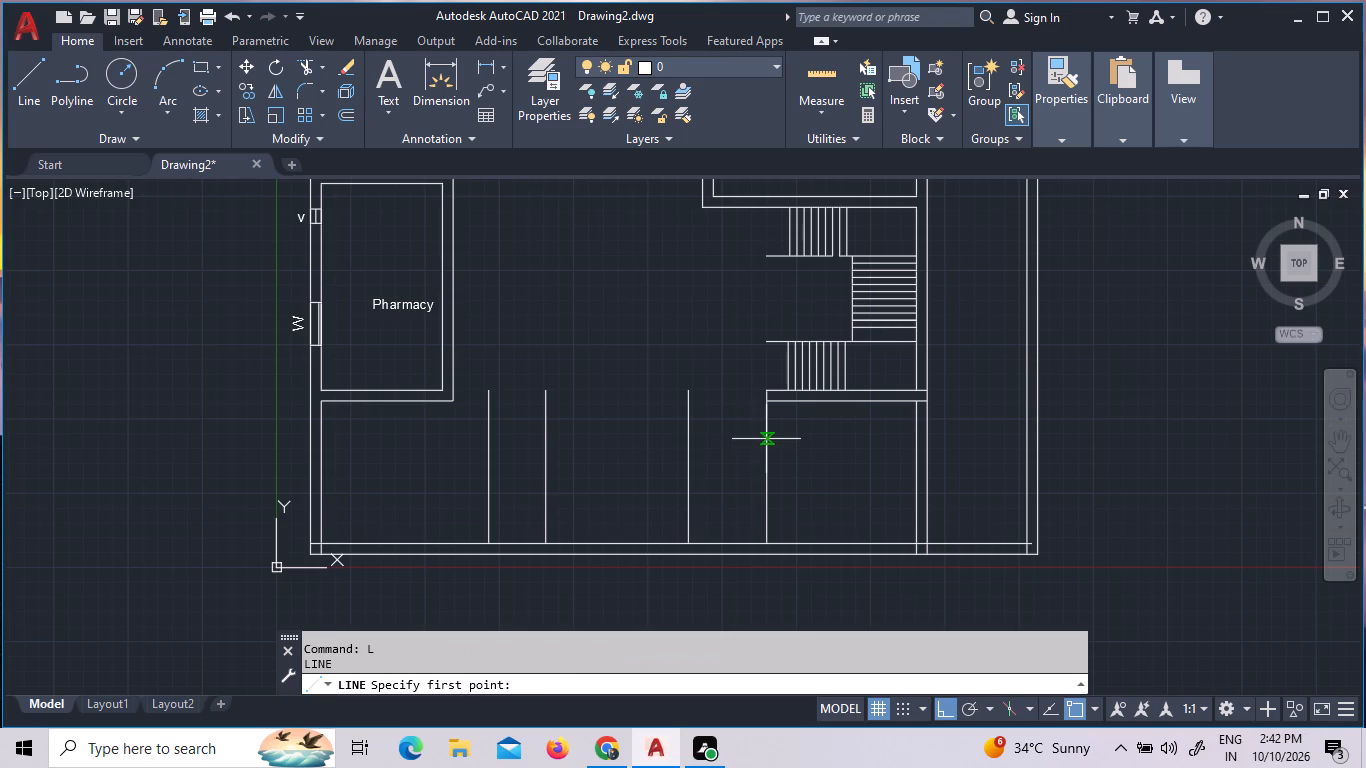
left_click(766, 439)
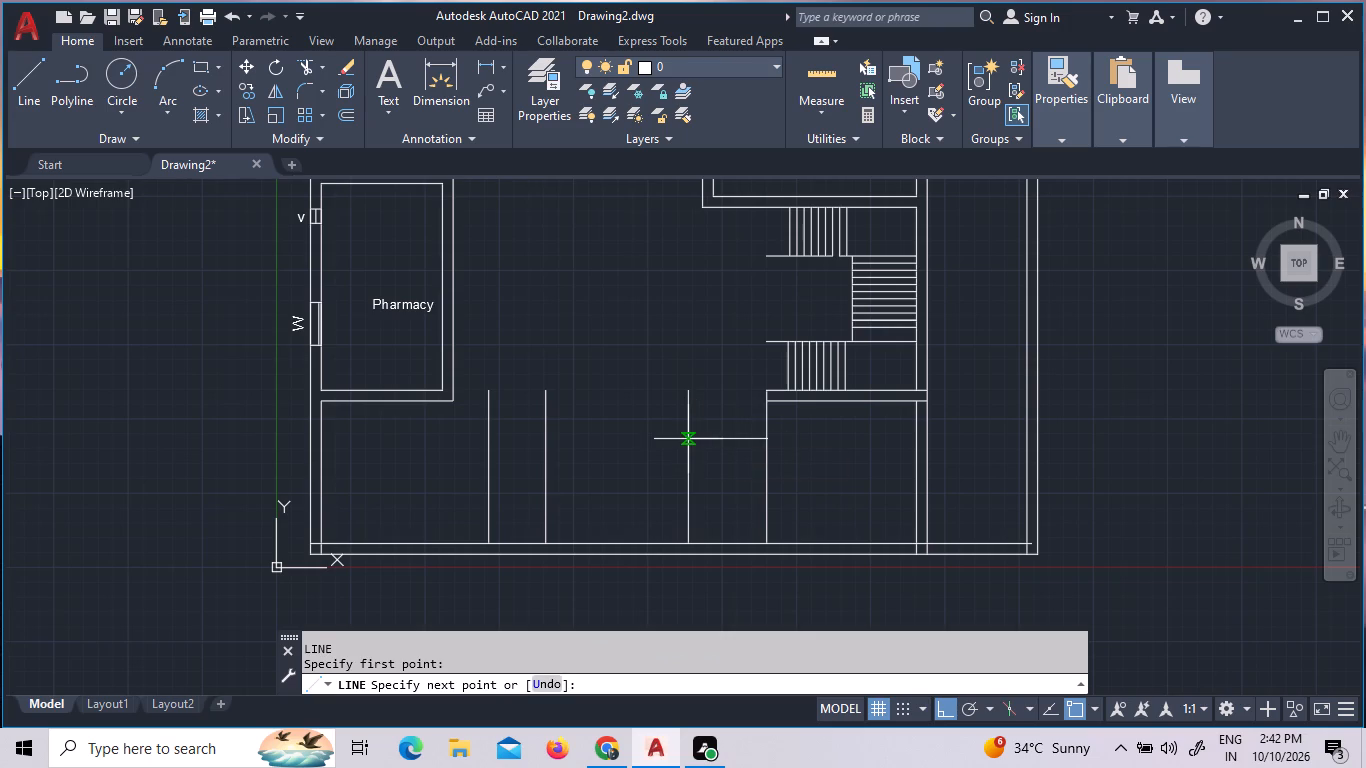
left_click(686, 436)
key("Escape")
Offset the short horizontal line successively 6" south ten times to form the steps between the two vertical lines.
key("o")
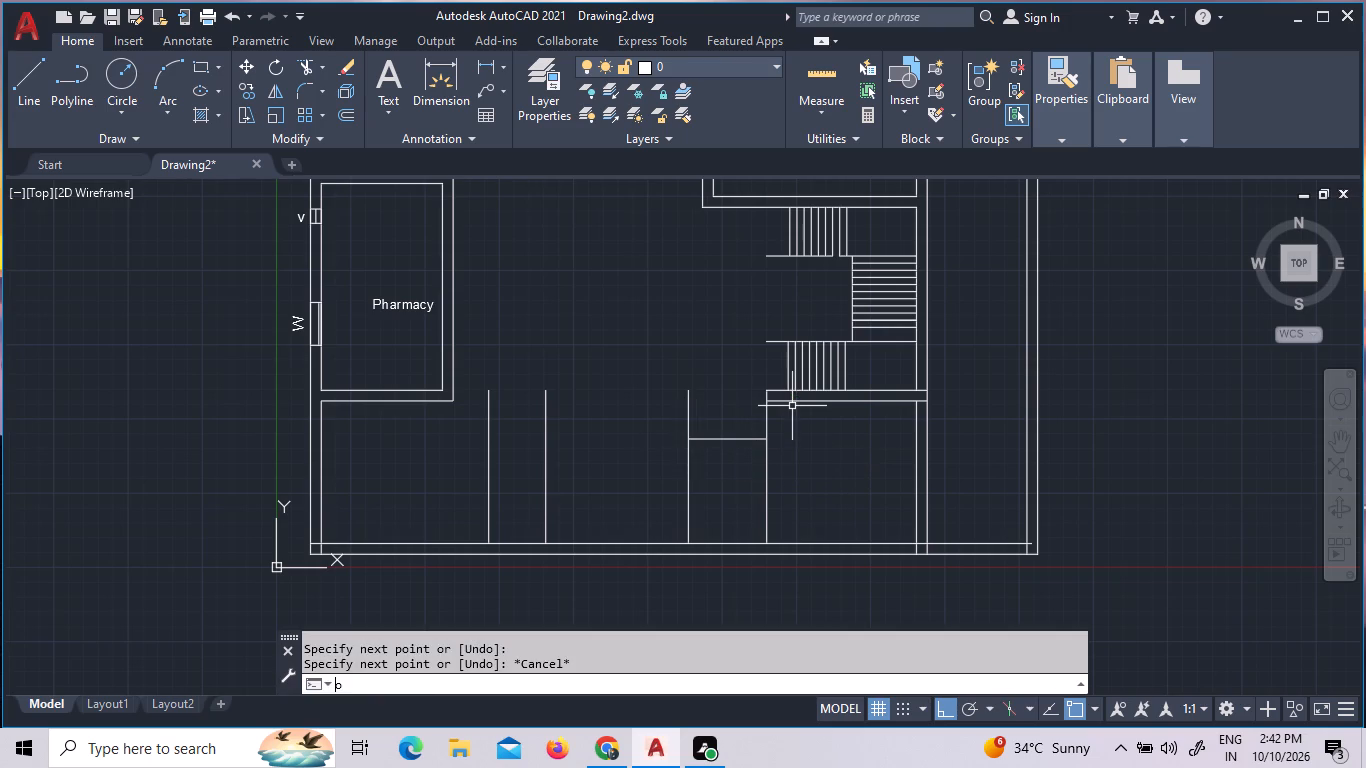
key("Return")
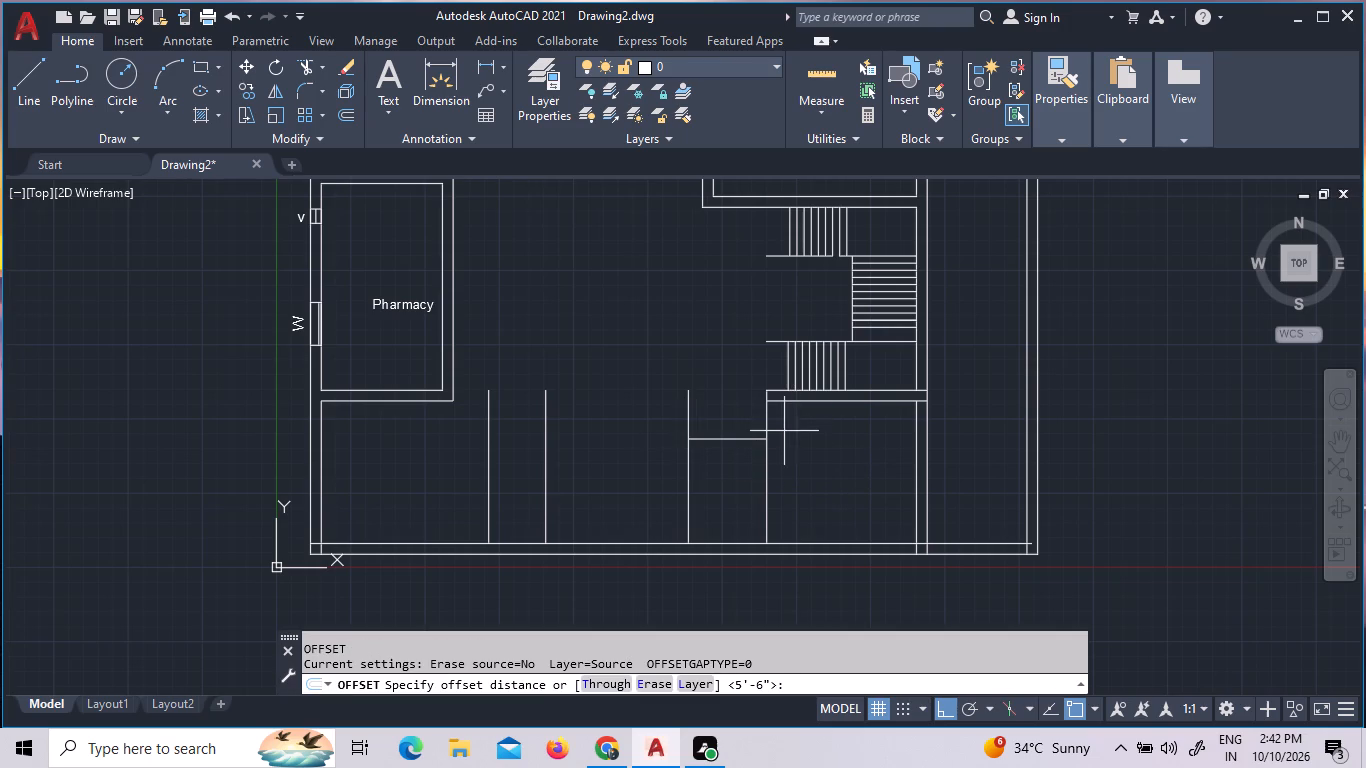
key("6")
key("shift+quotedbl")
key("Return")
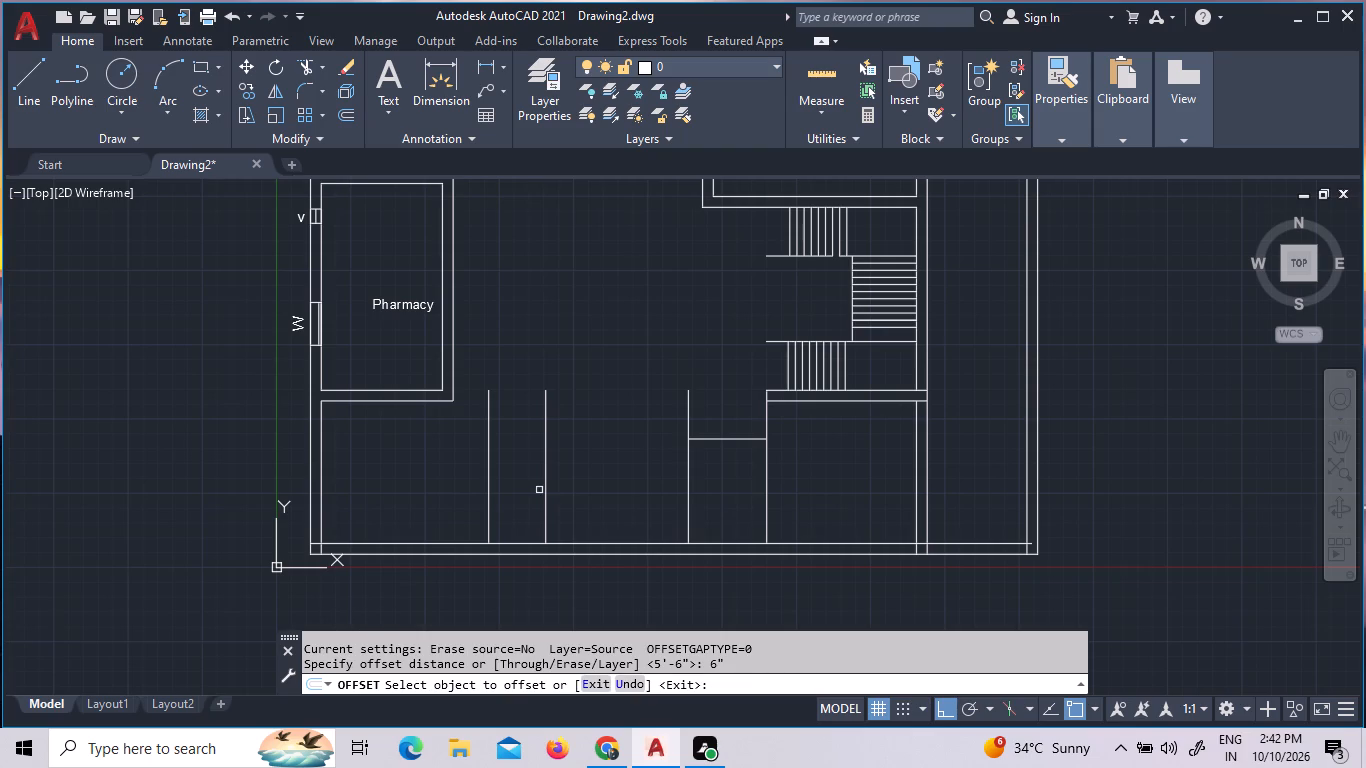
left_click(726, 441)
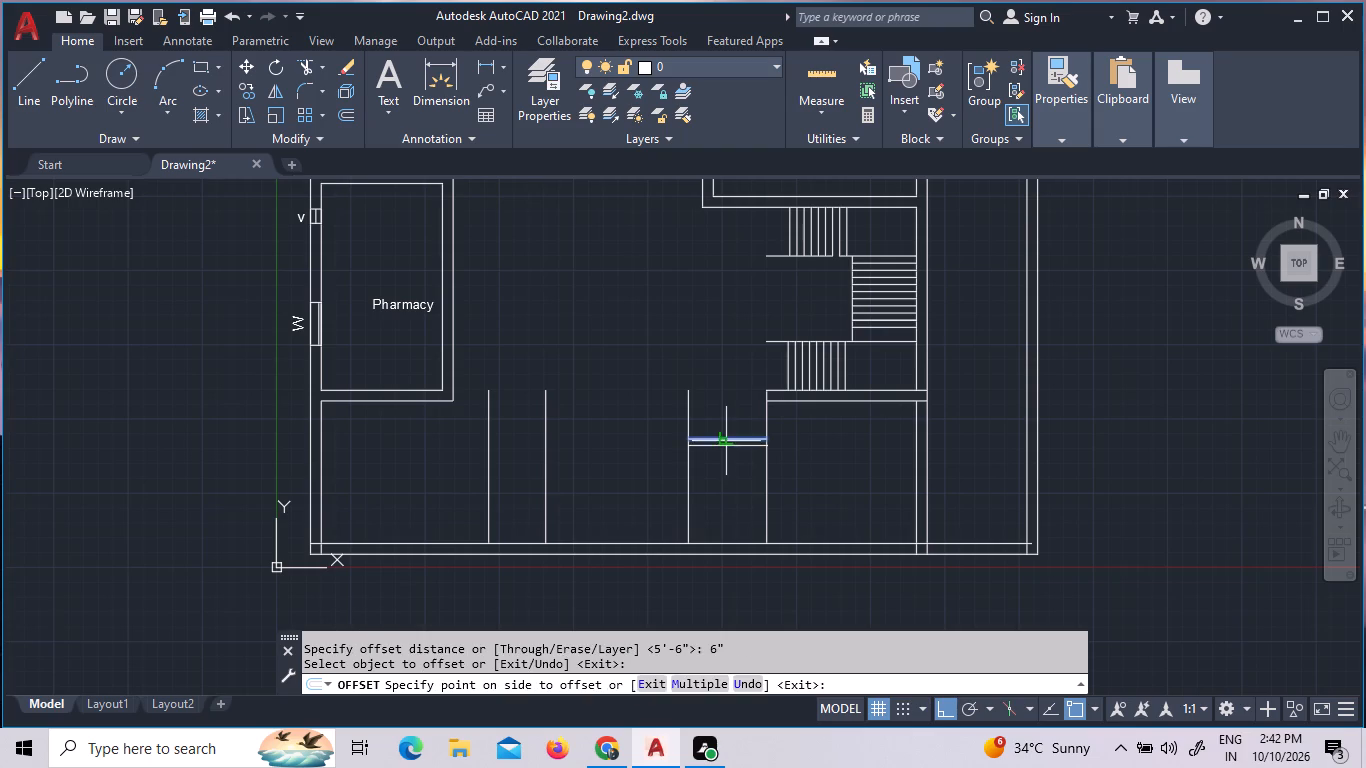
left_click(723, 482)
left_click(732, 448)
left_click(716, 528)
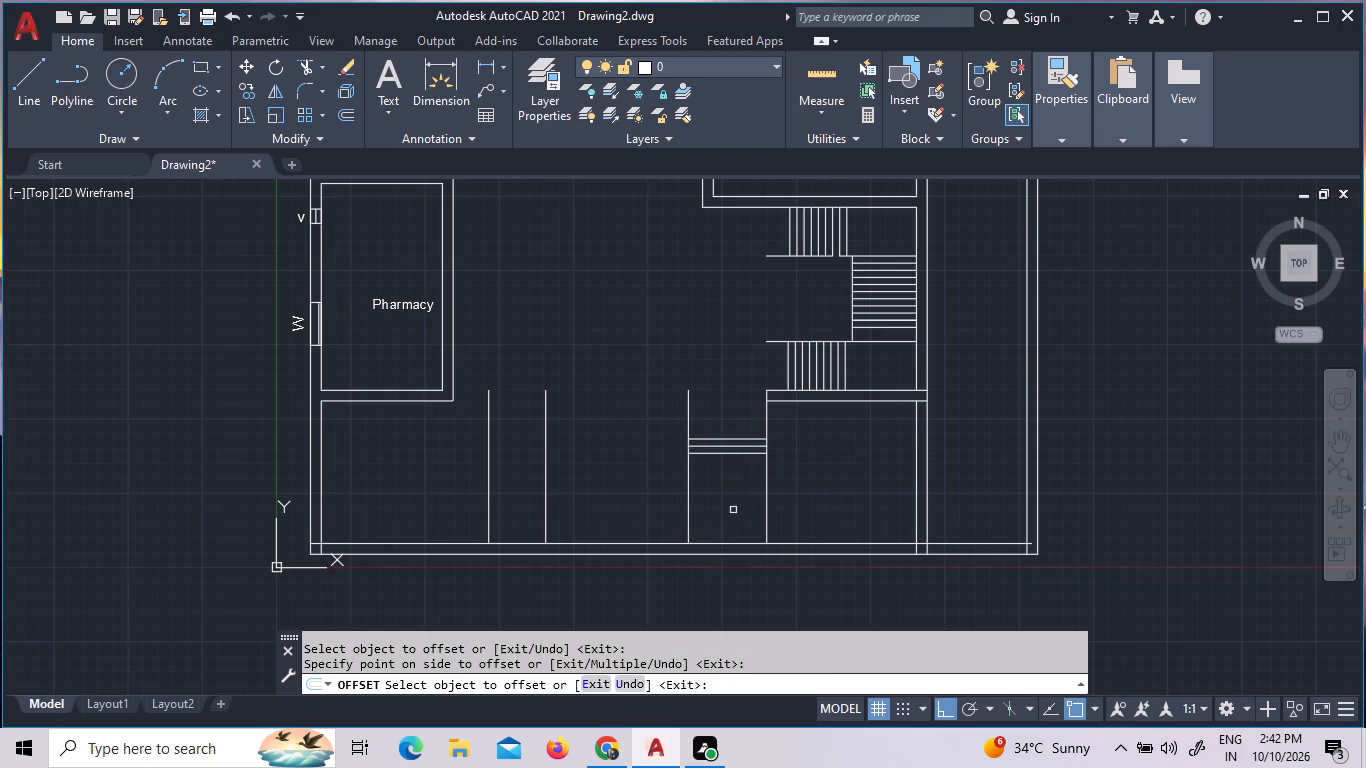
left_click_drag(714, 456, 722, 481)
left_click(702, 534)
left_click(718, 460)
left_click(724, 494)
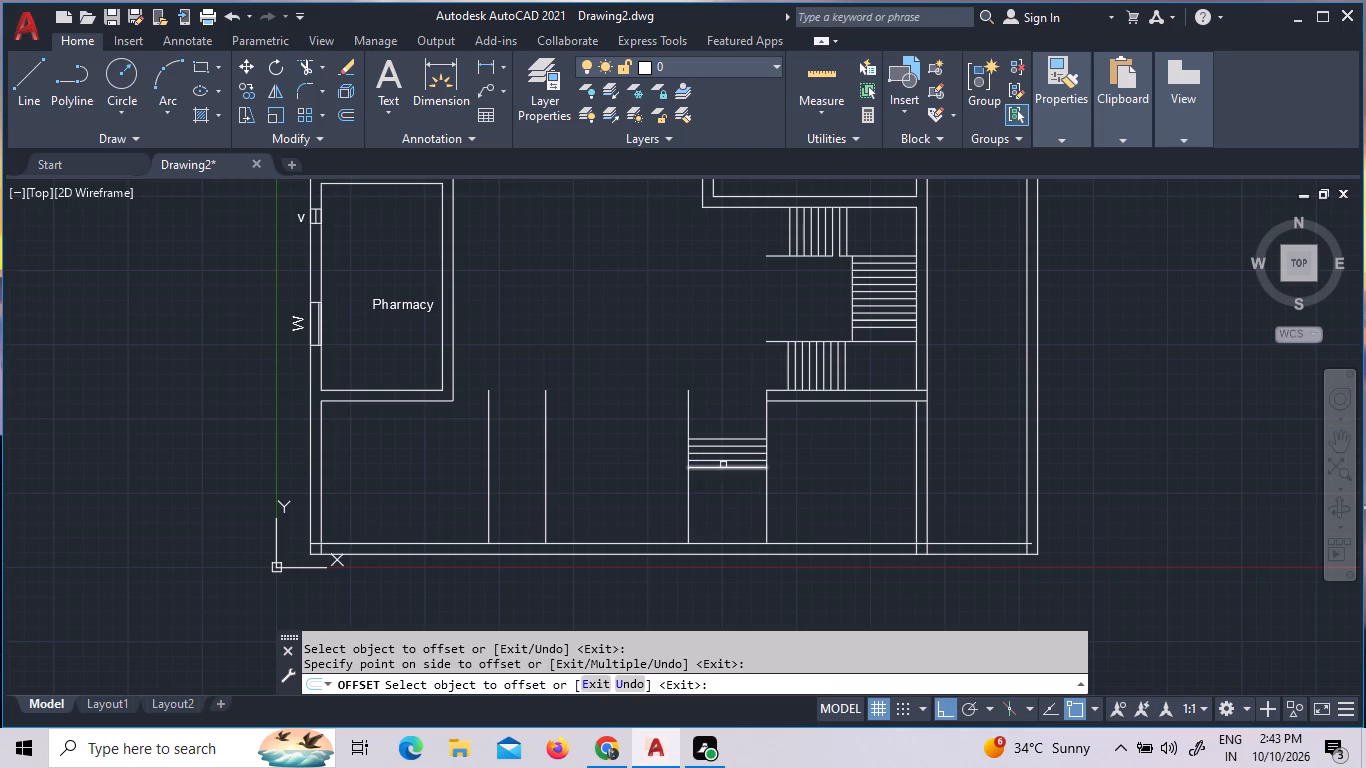
left_click(723, 469)
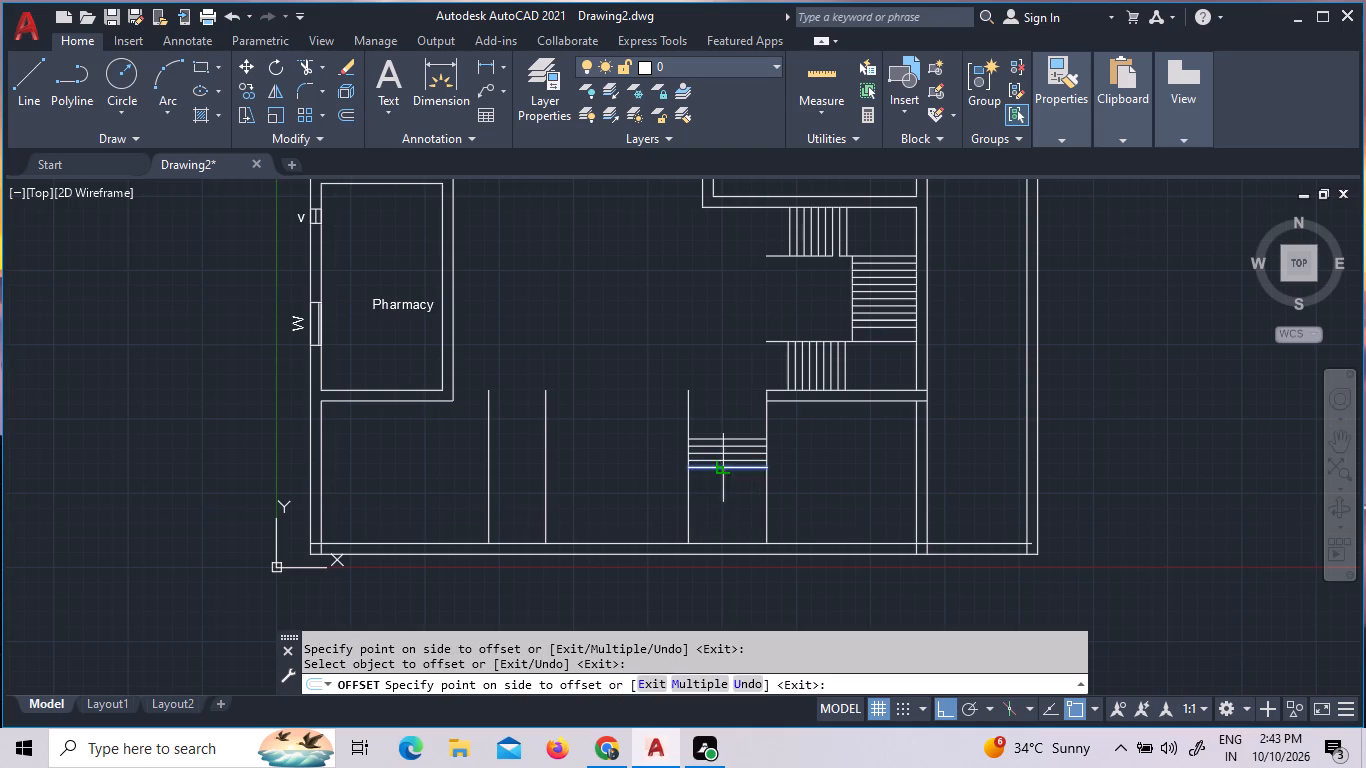
left_click(718, 497)
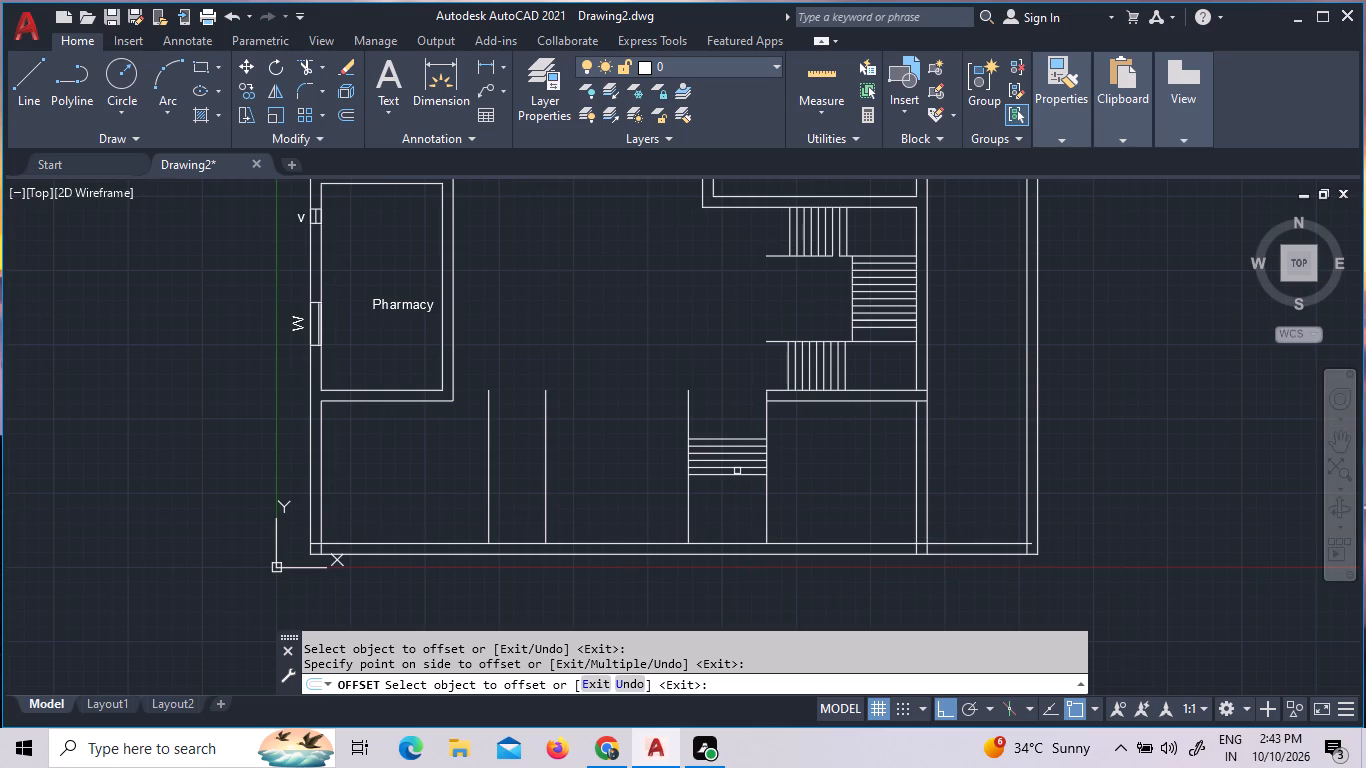
left_click(734, 474)
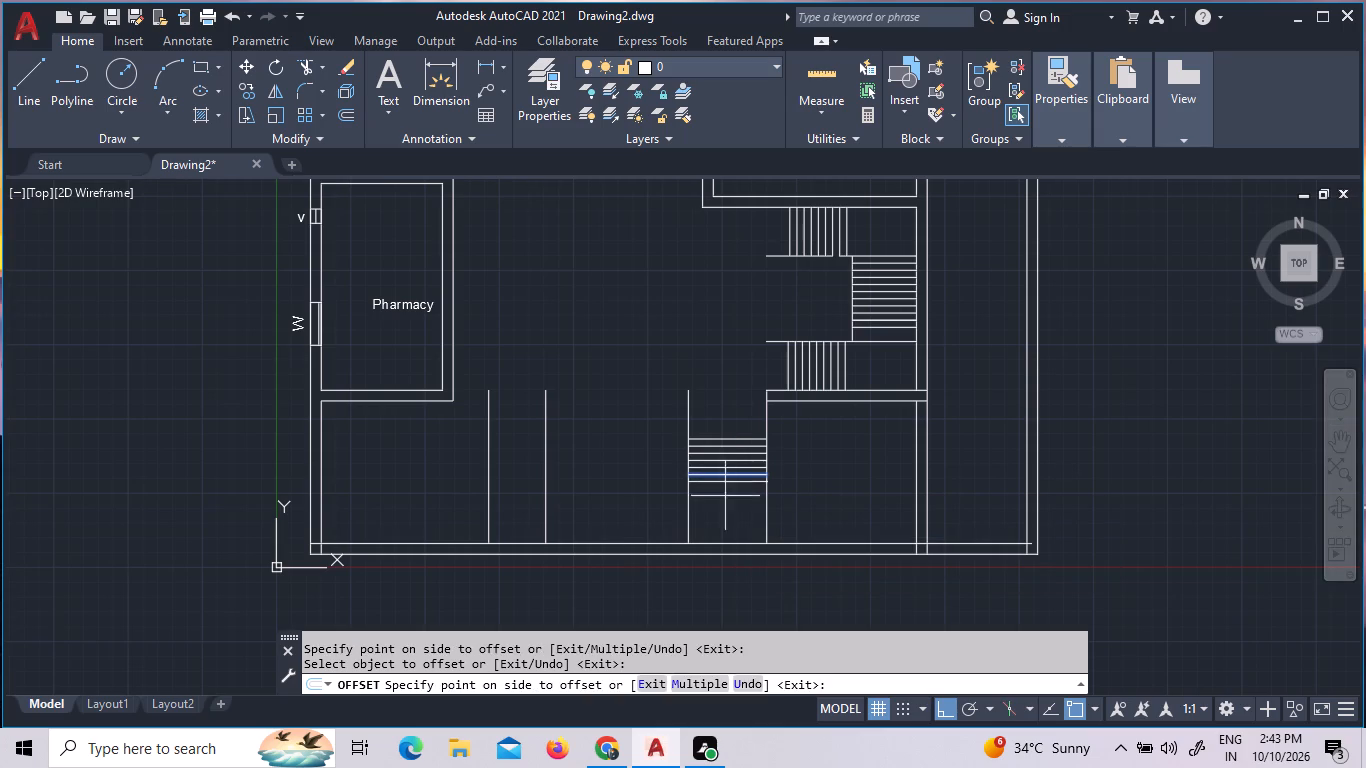
left_click(723, 501)
left_click(727, 481)
left_click(721, 498)
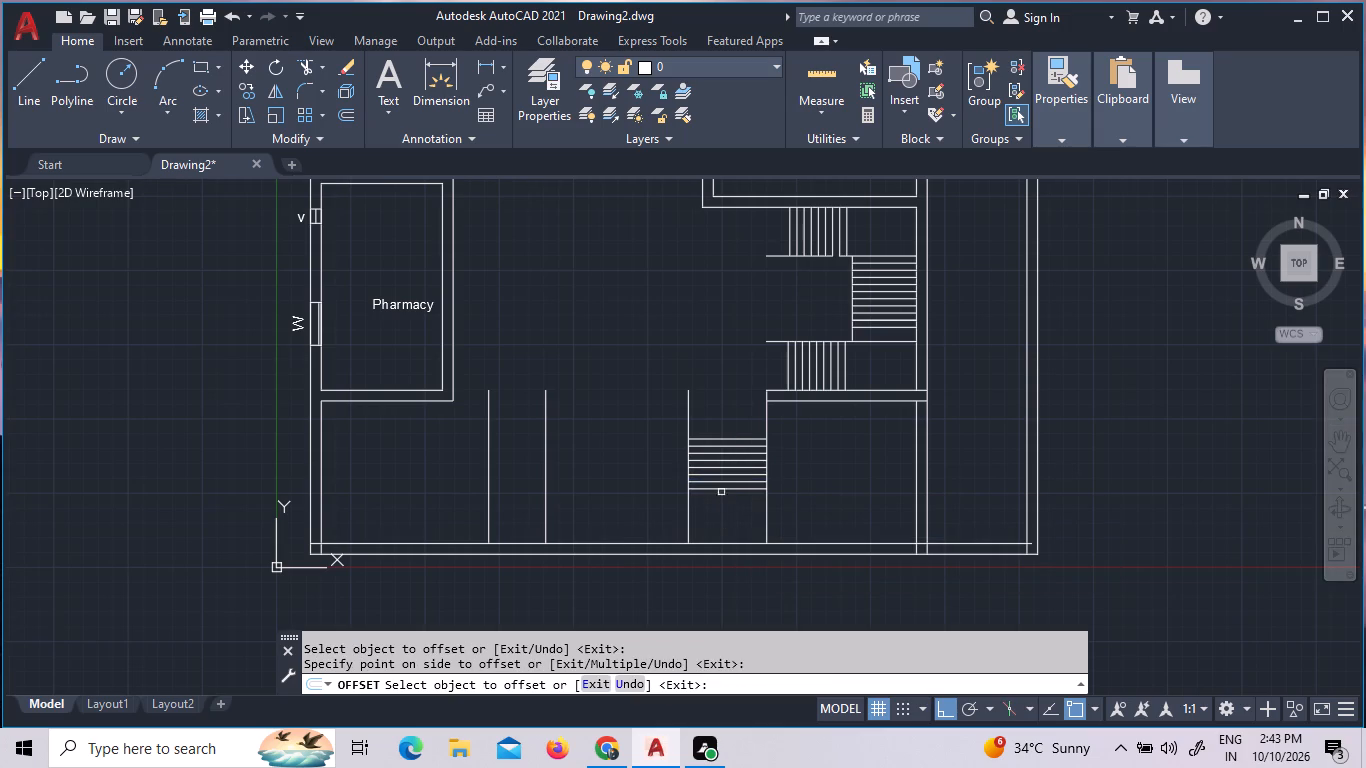
left_click(715, 491)
left_click(711, 508)
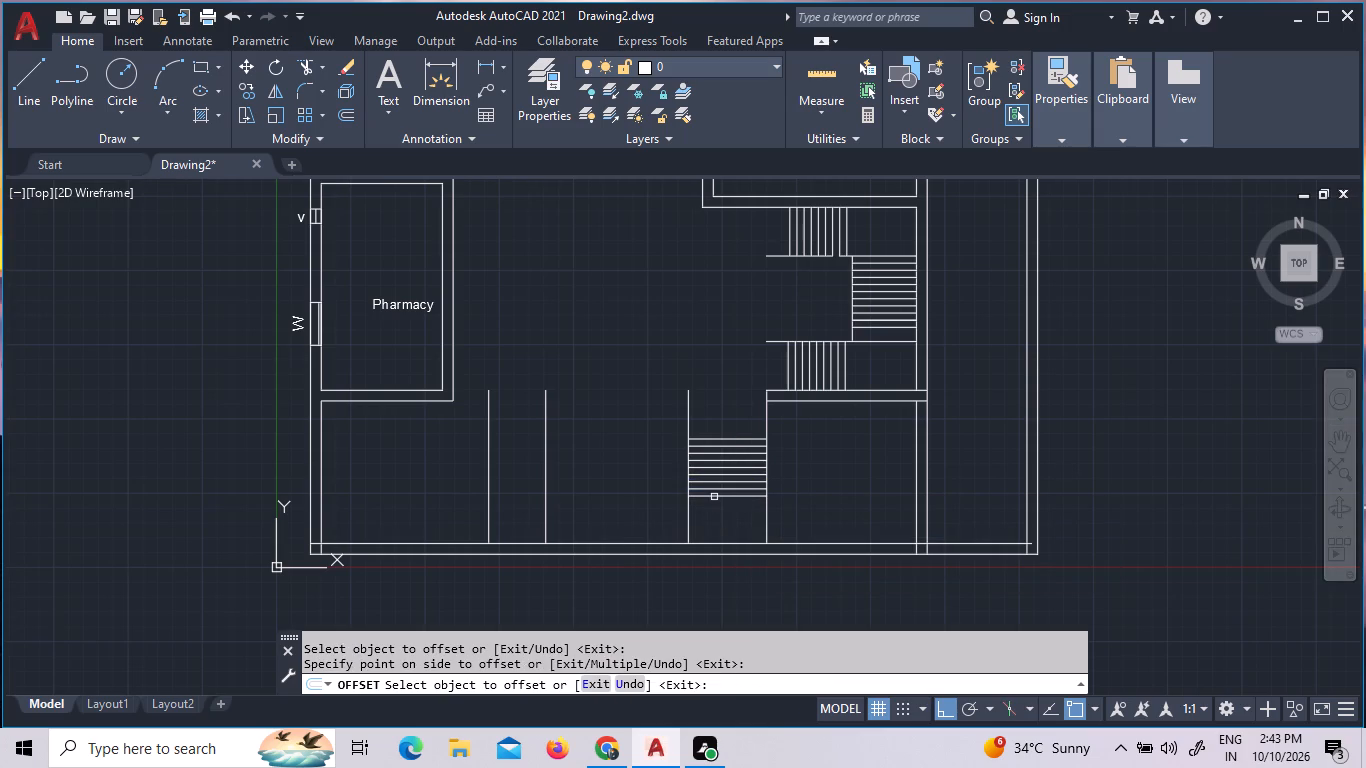
left_click(714, 496)
left_click(713, 507)
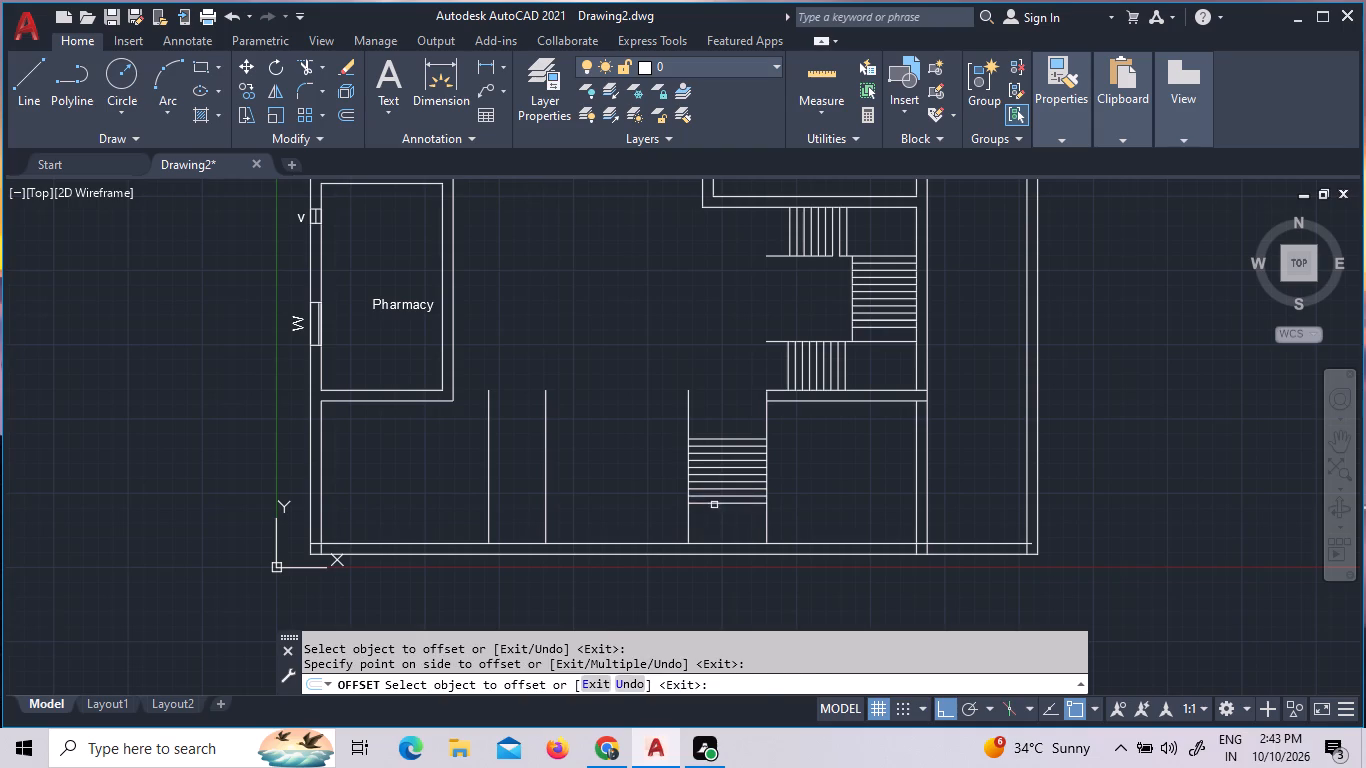
left_click(714, 505)
left_click(709, 527)
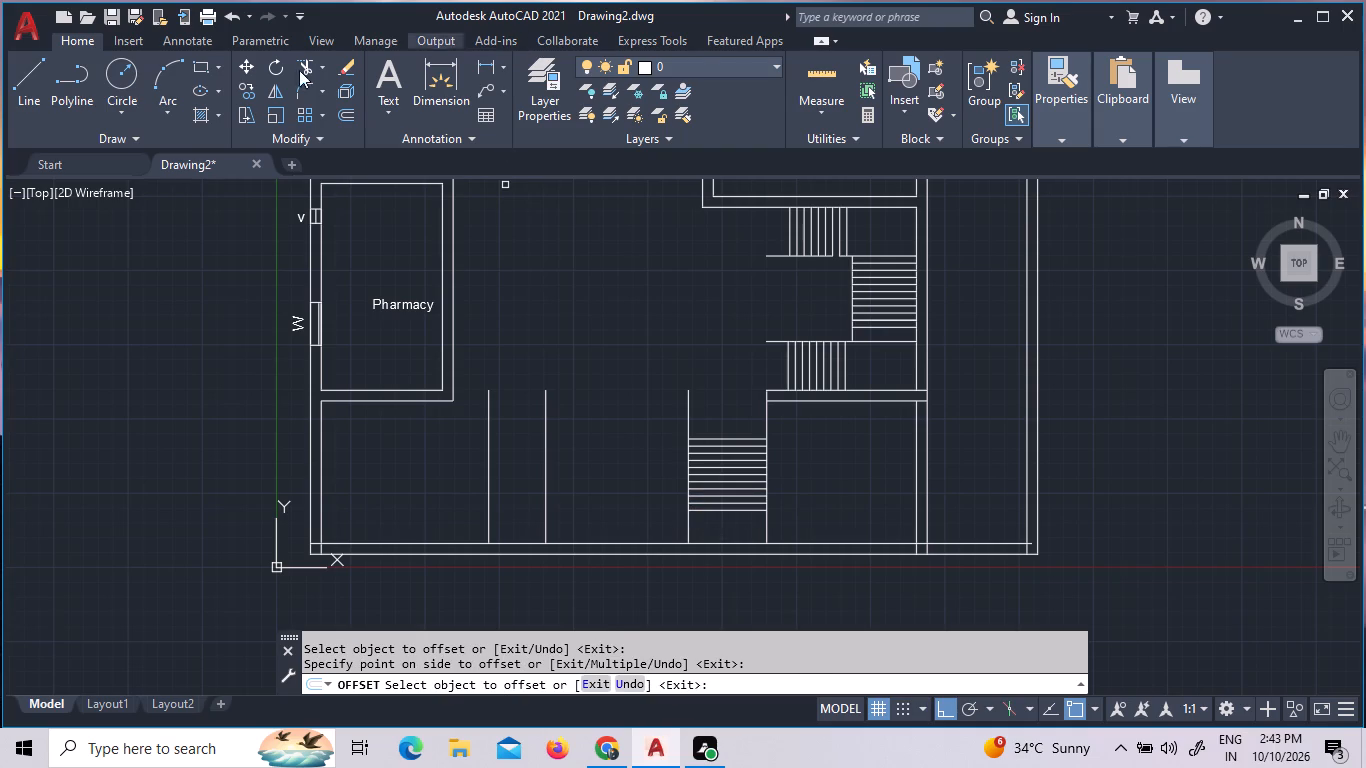
Add the multiline text "Drive way ramp" in the open bay just west of the new entrance steps.
left_click(387, 87)
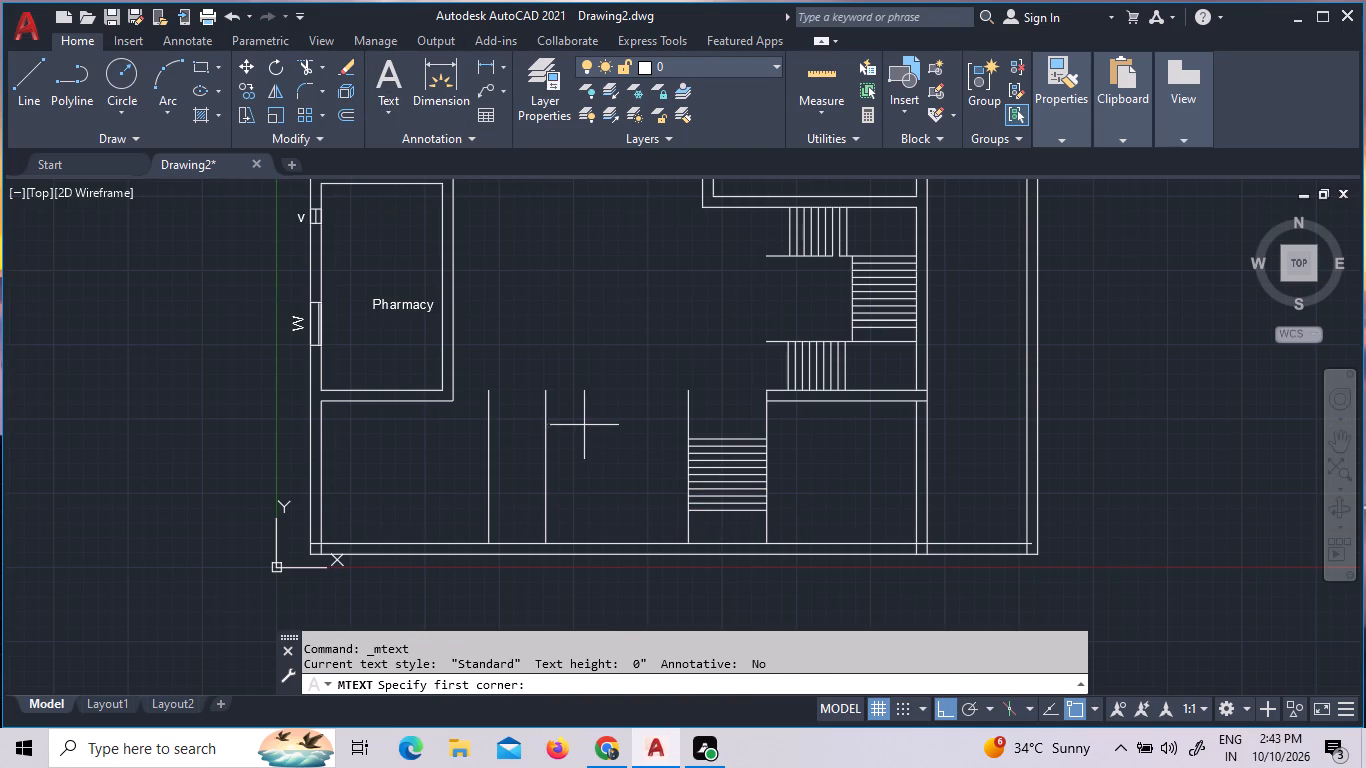
left_click(589, 422)
left_click(625, 497)
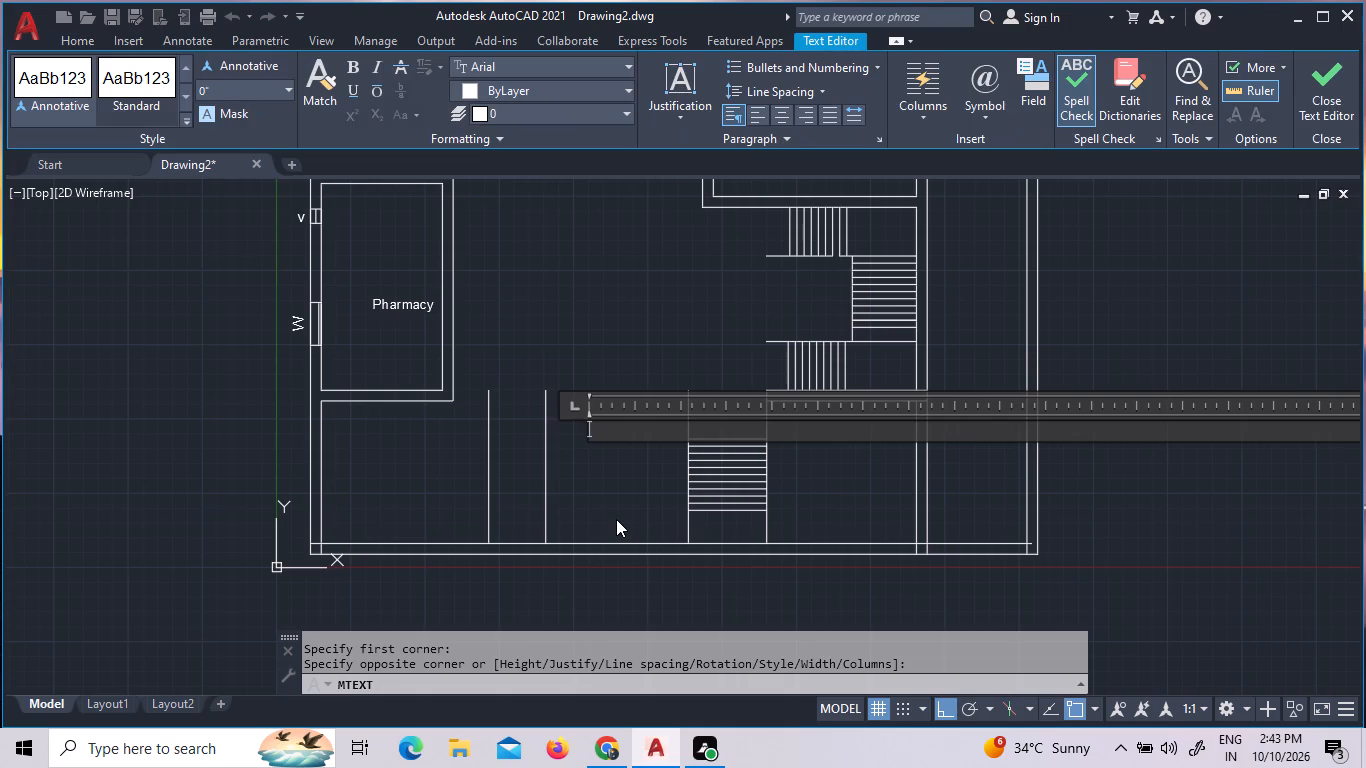
key("d")
key("BackSpace")
key("d")
key("r")
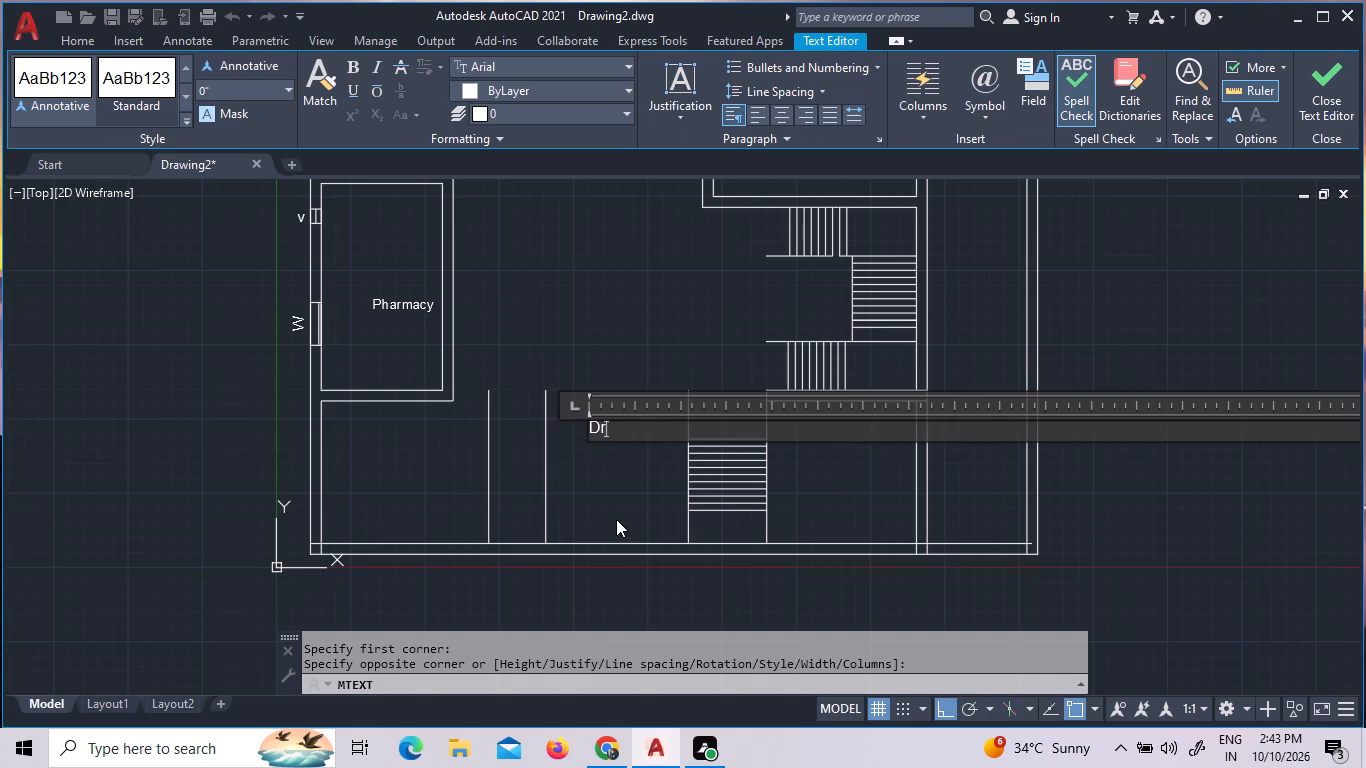
type("ive wa")
key("y")
key("space")
type("ram")
key("p")
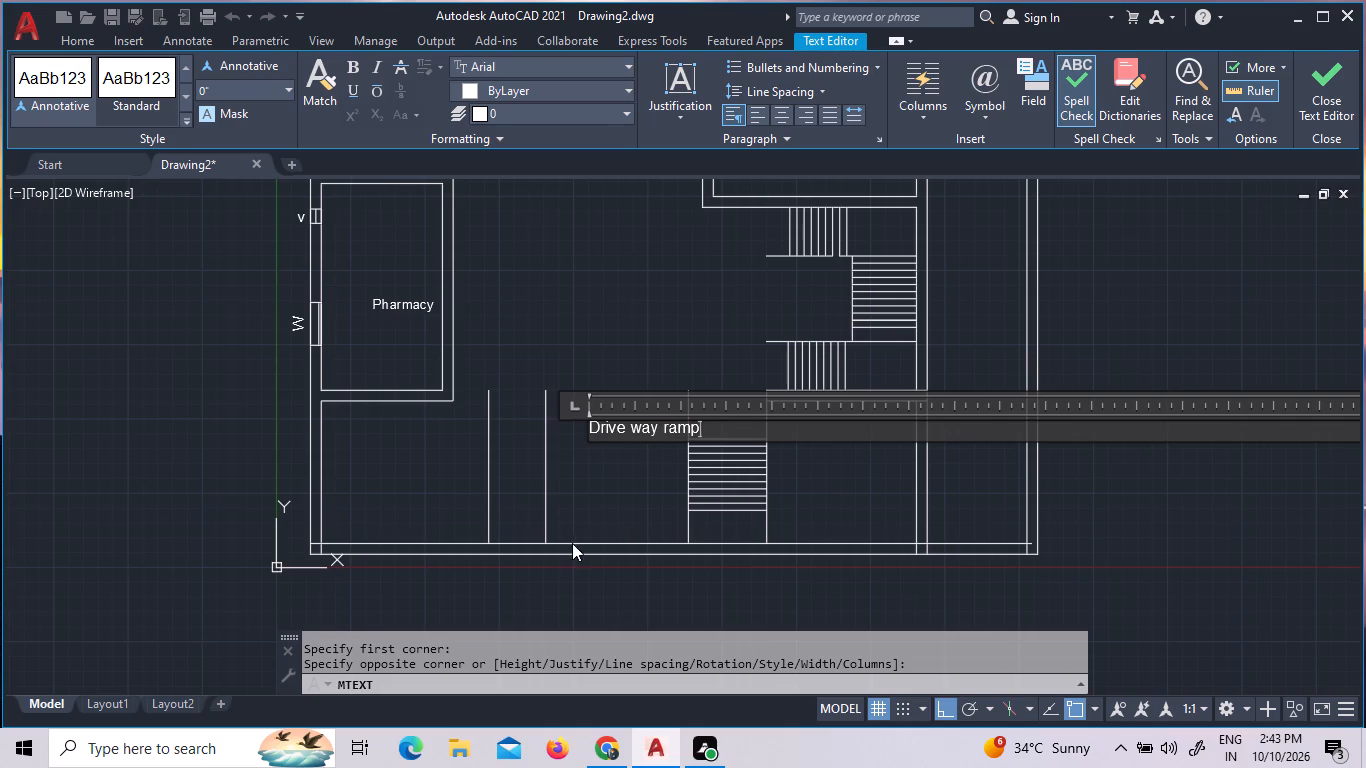
Set the height of the "Drive way ramp" text to 8" and finish the label.
left_click_drag(702, 424, 588, 413)
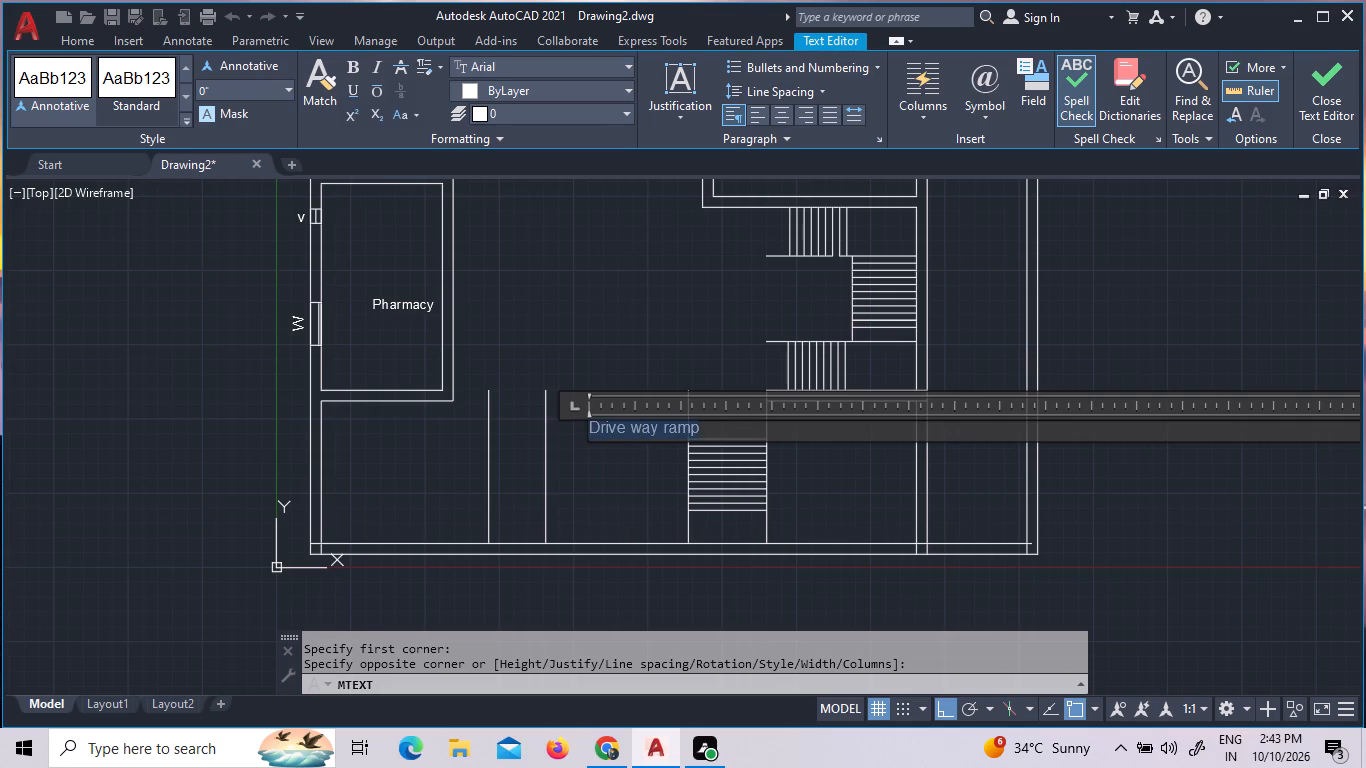
left_click_drag(588, 413, 586, 413)
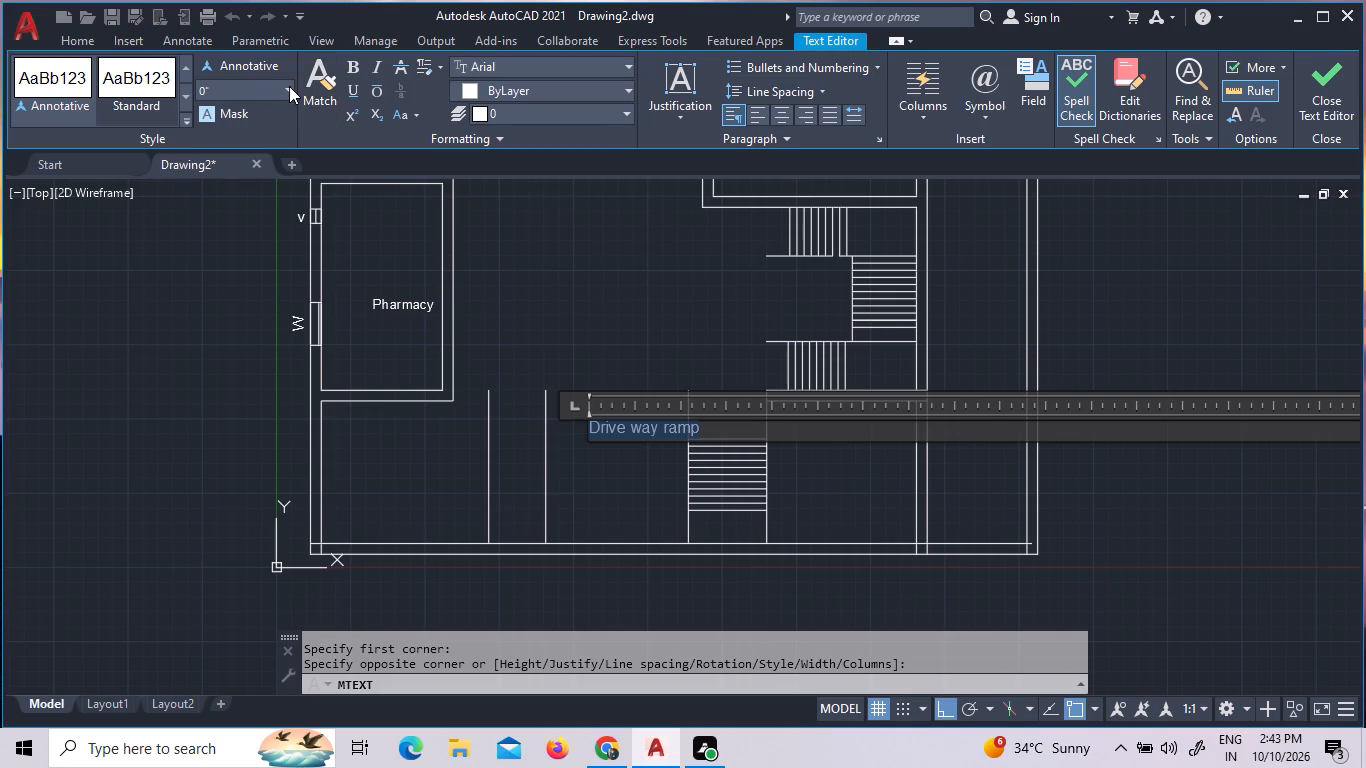
left_click(287, 84)
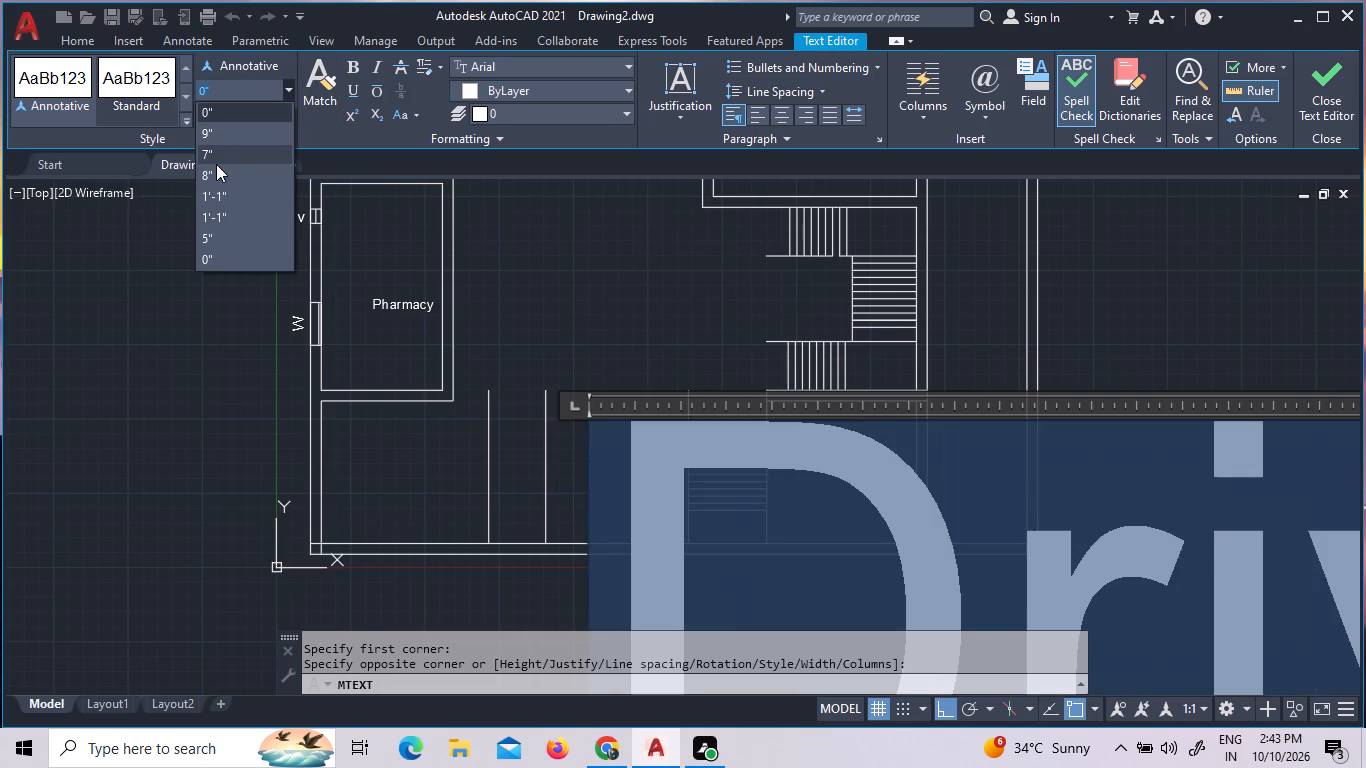
left_click(215, 181)
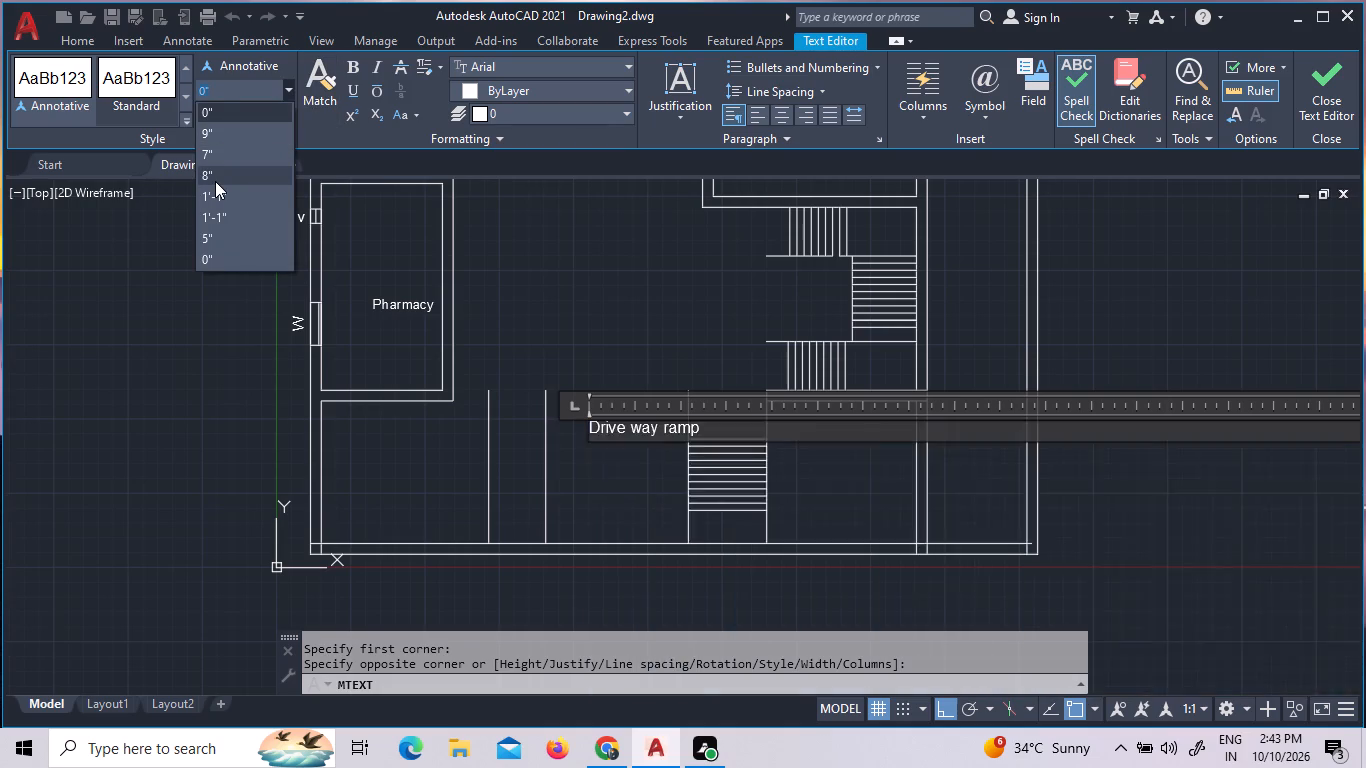
left_click(622, 350)
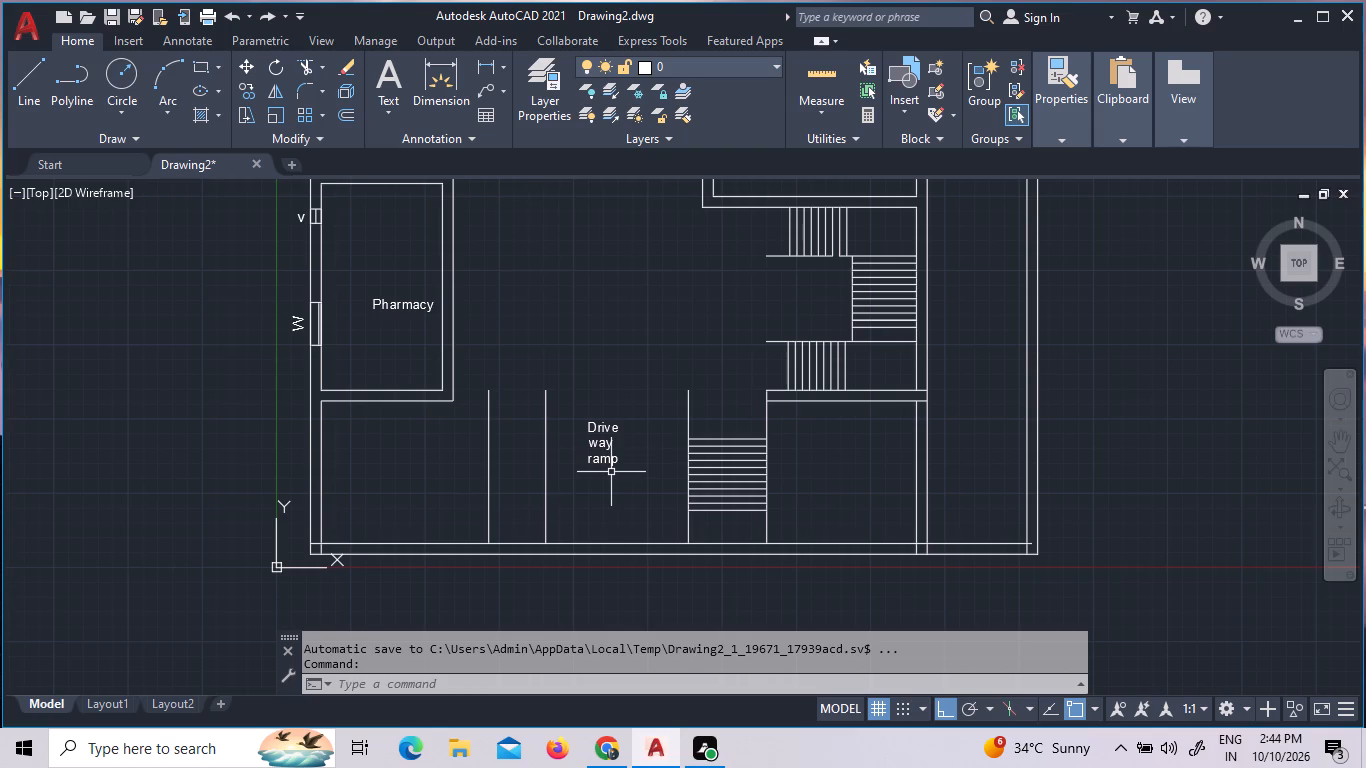
Copy the "Drive way ramp" label straight west into the narrow strip between the two vertical lines.
left_click(620, 451)
left_click(597, 430)
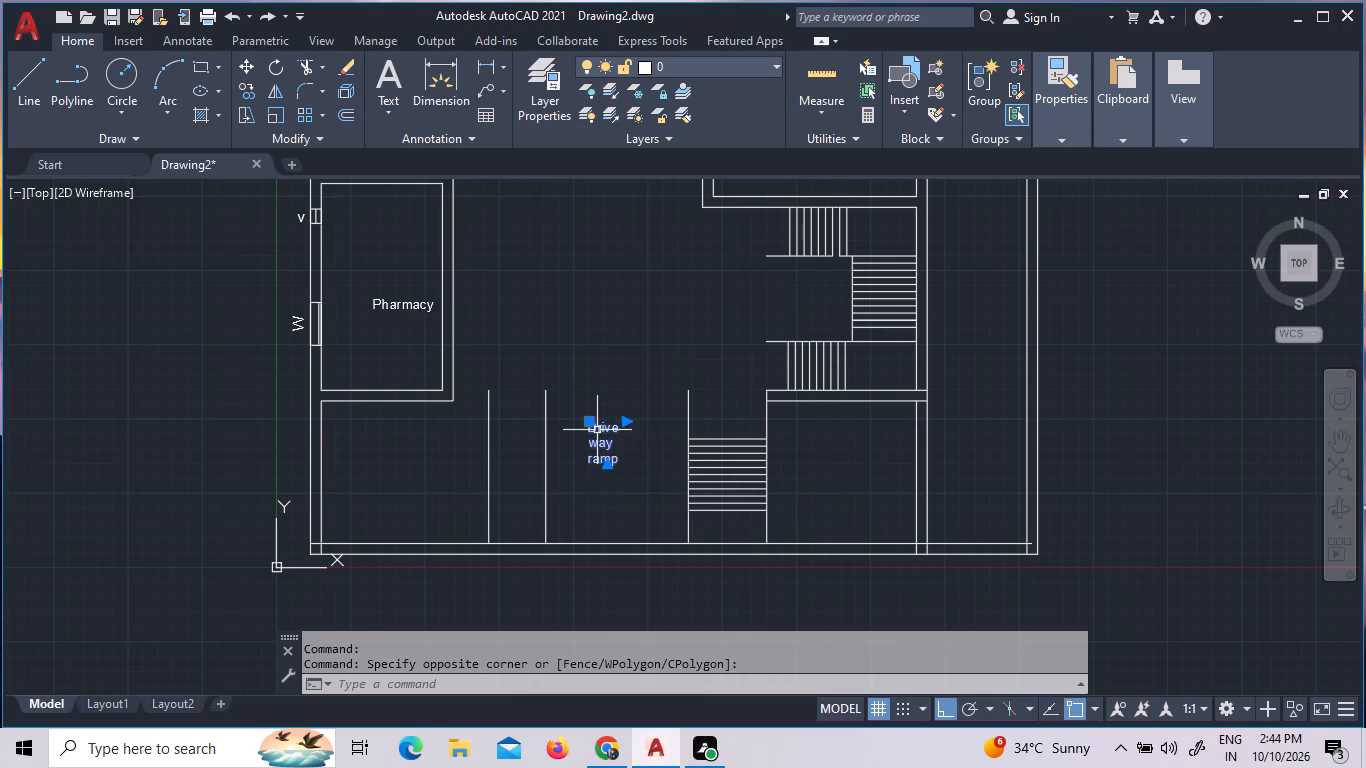
right_click(594, 422)
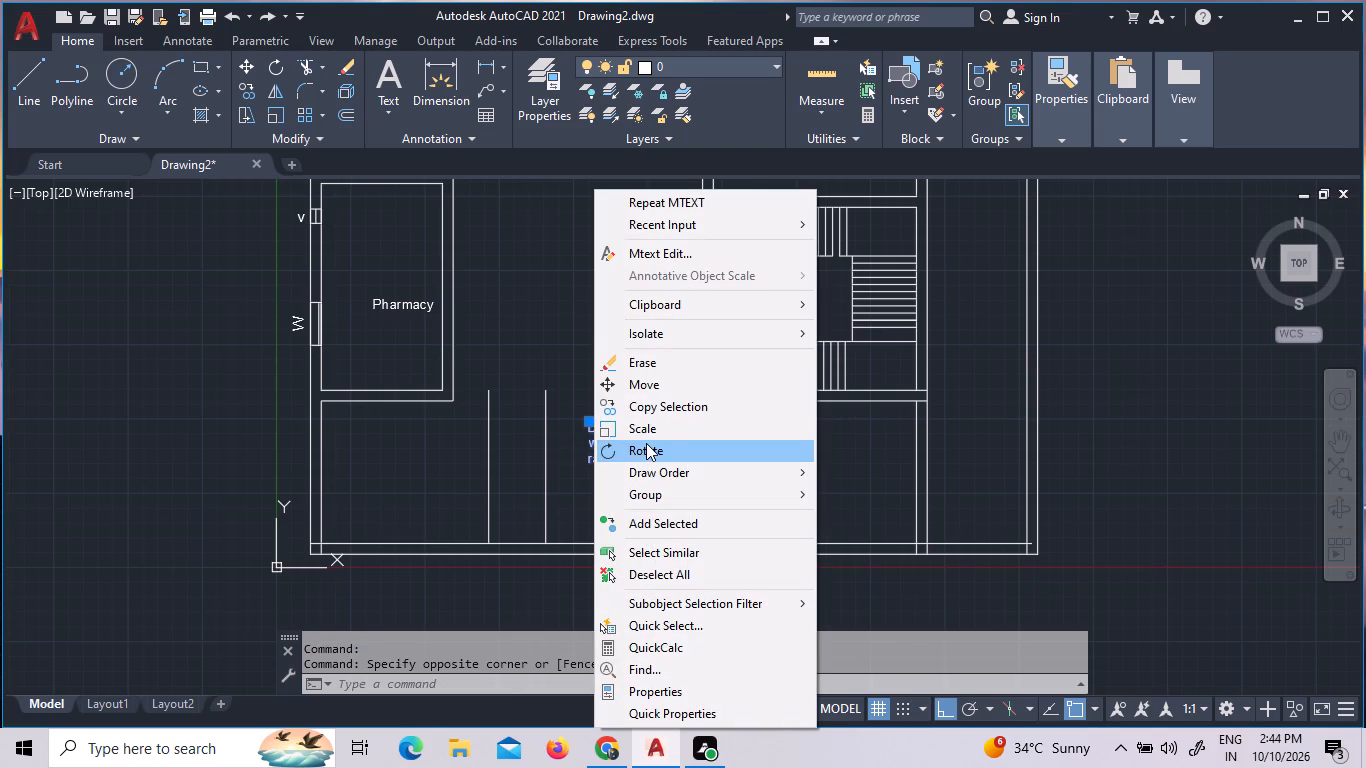
left_click(649, 402)
left_click(650, 407)
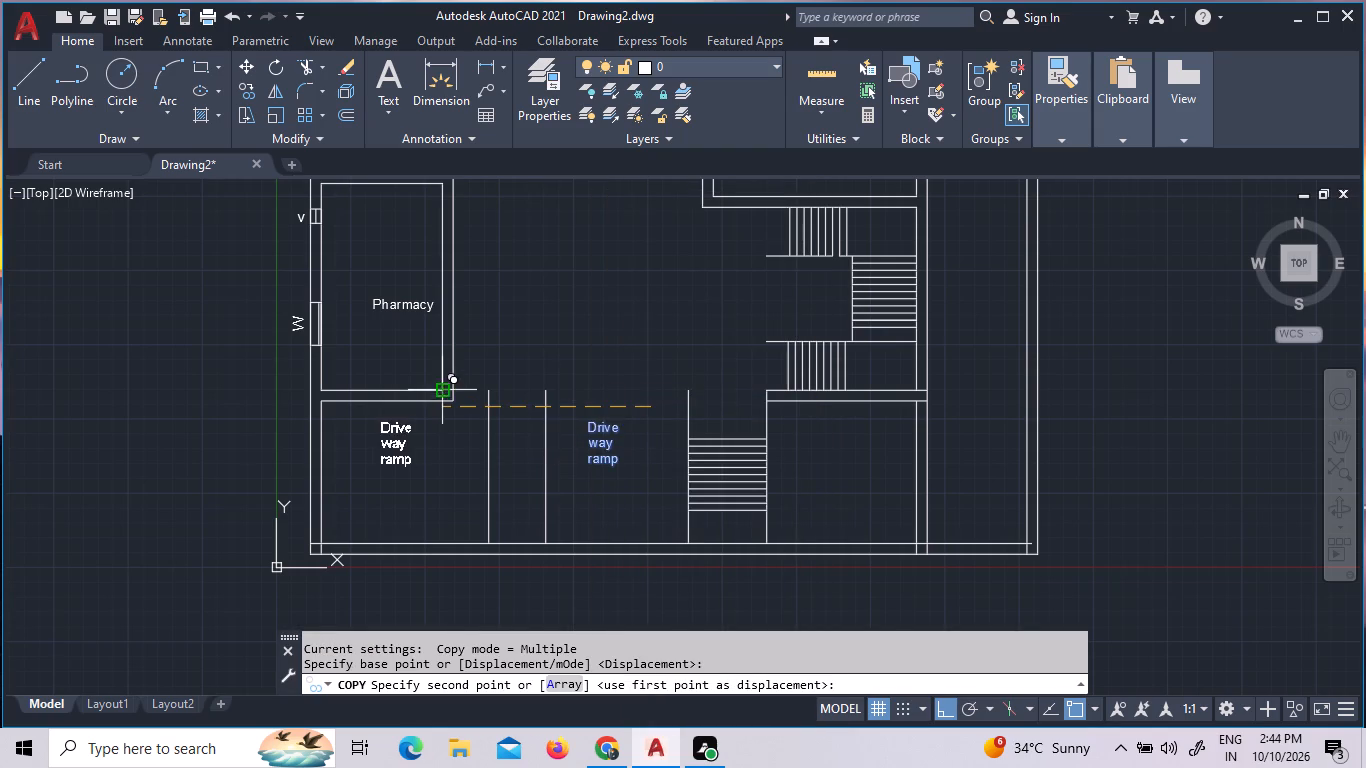
left_click(558, 411)
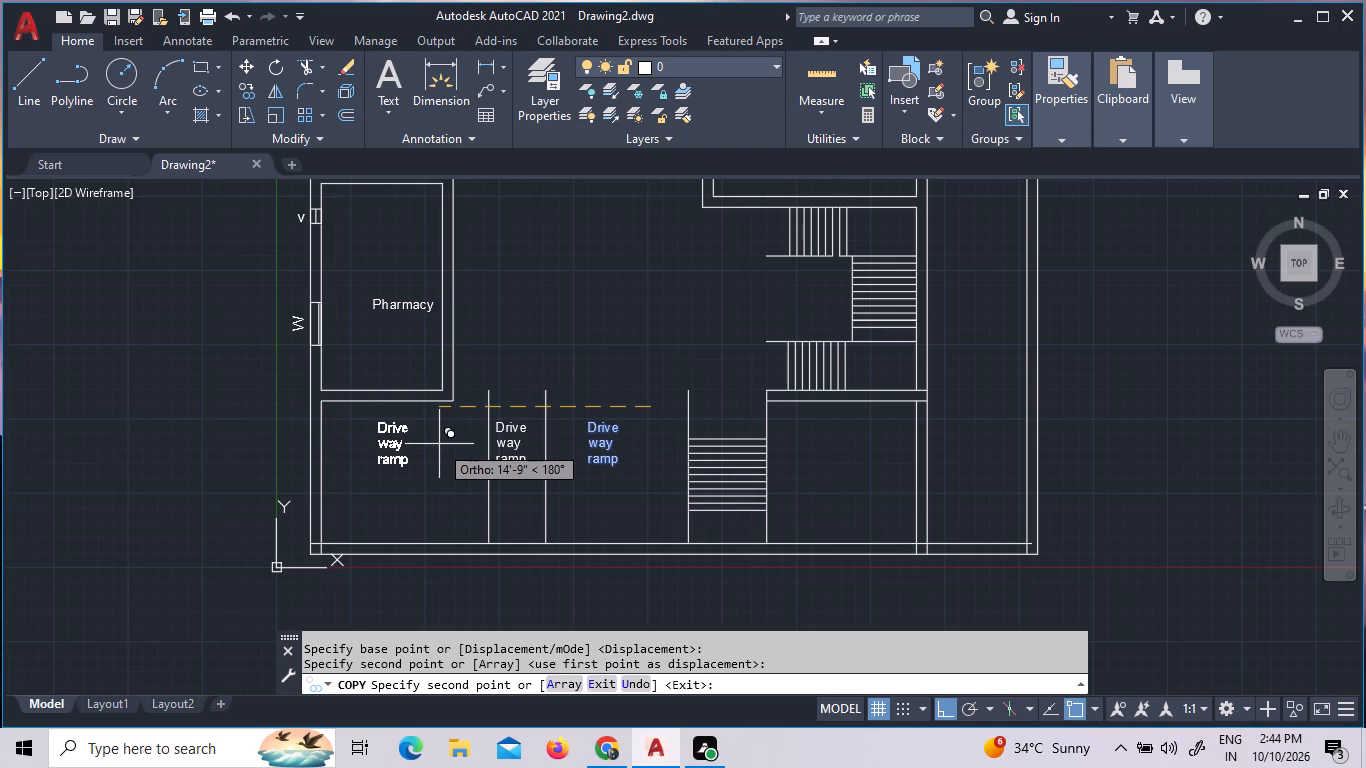
key("Escape")
Replace "Drive way" with "Wheel chair" in the copied label in the narrow strip.
triple_click(512, 438)
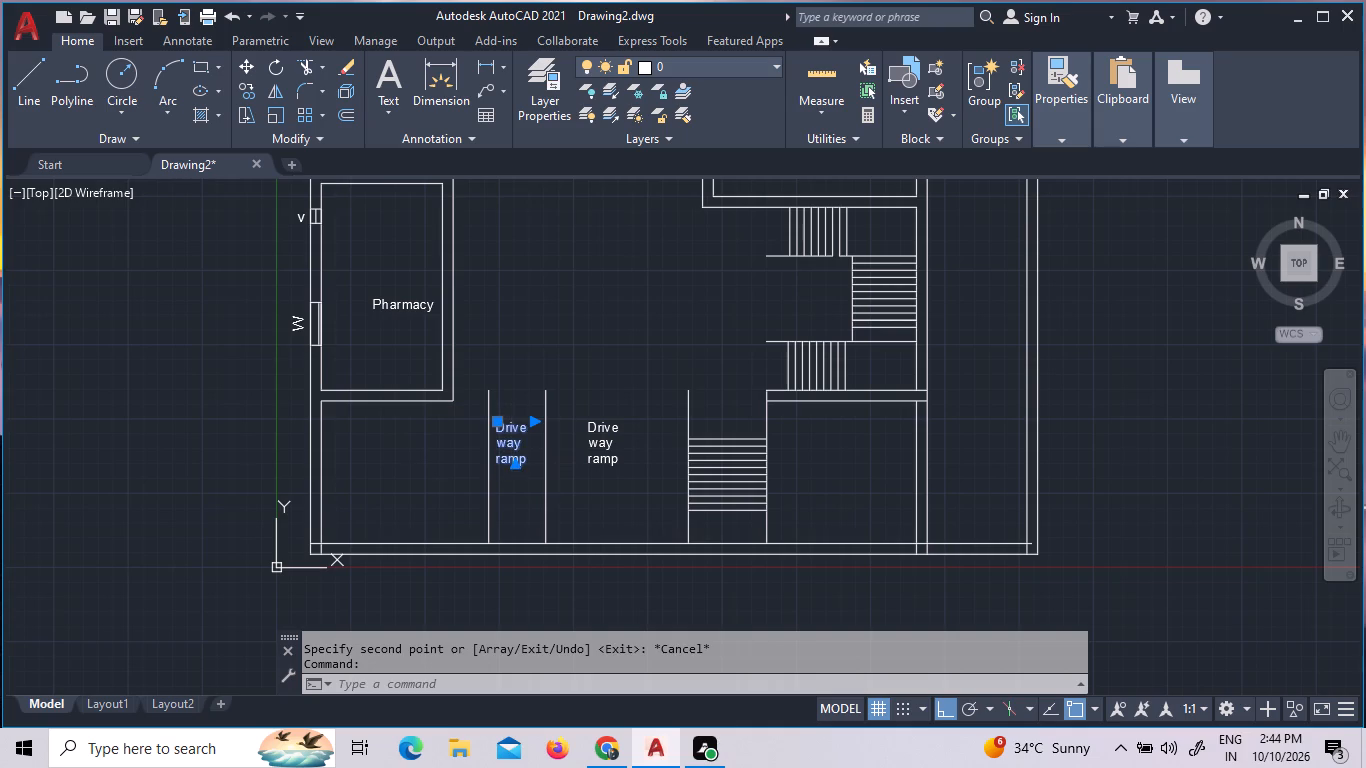
left_click(512, 438)
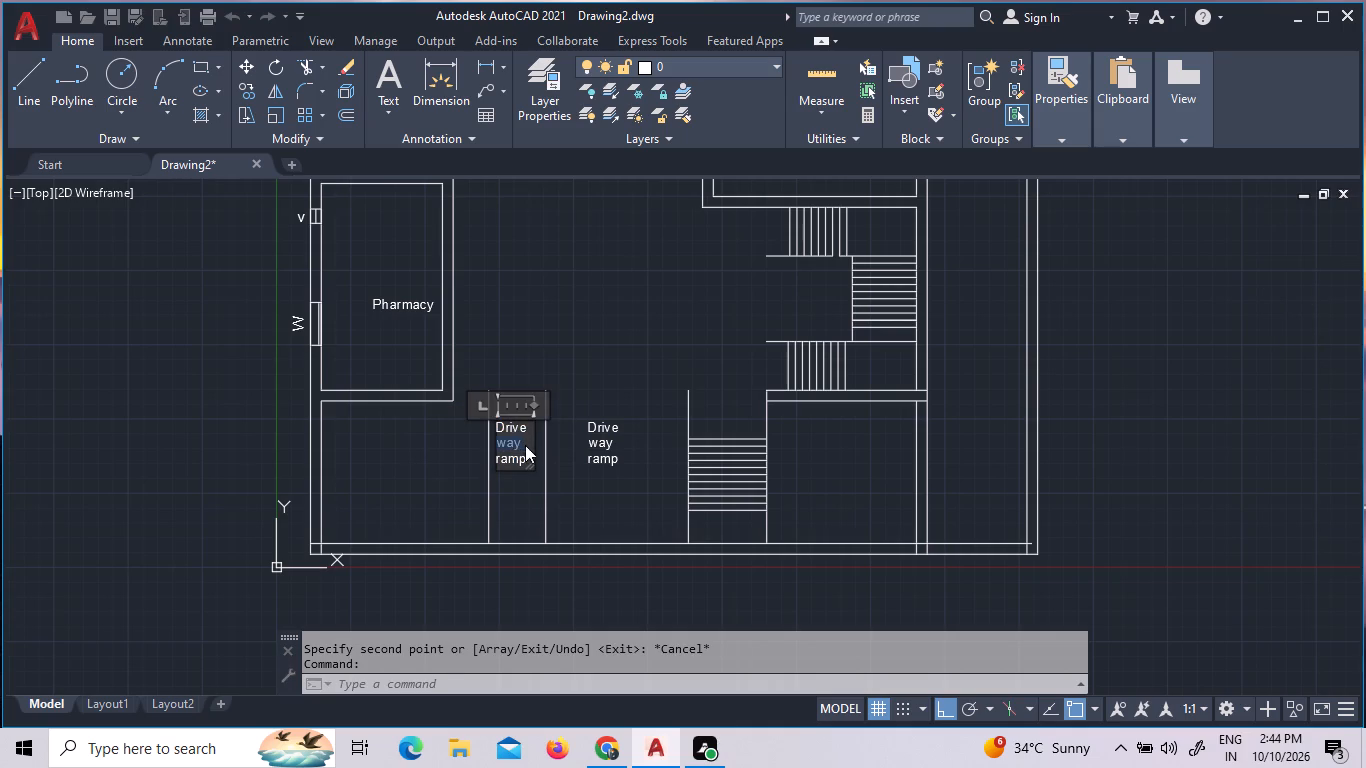
left_click_drag(525, 441, 481, 426)
key("w")
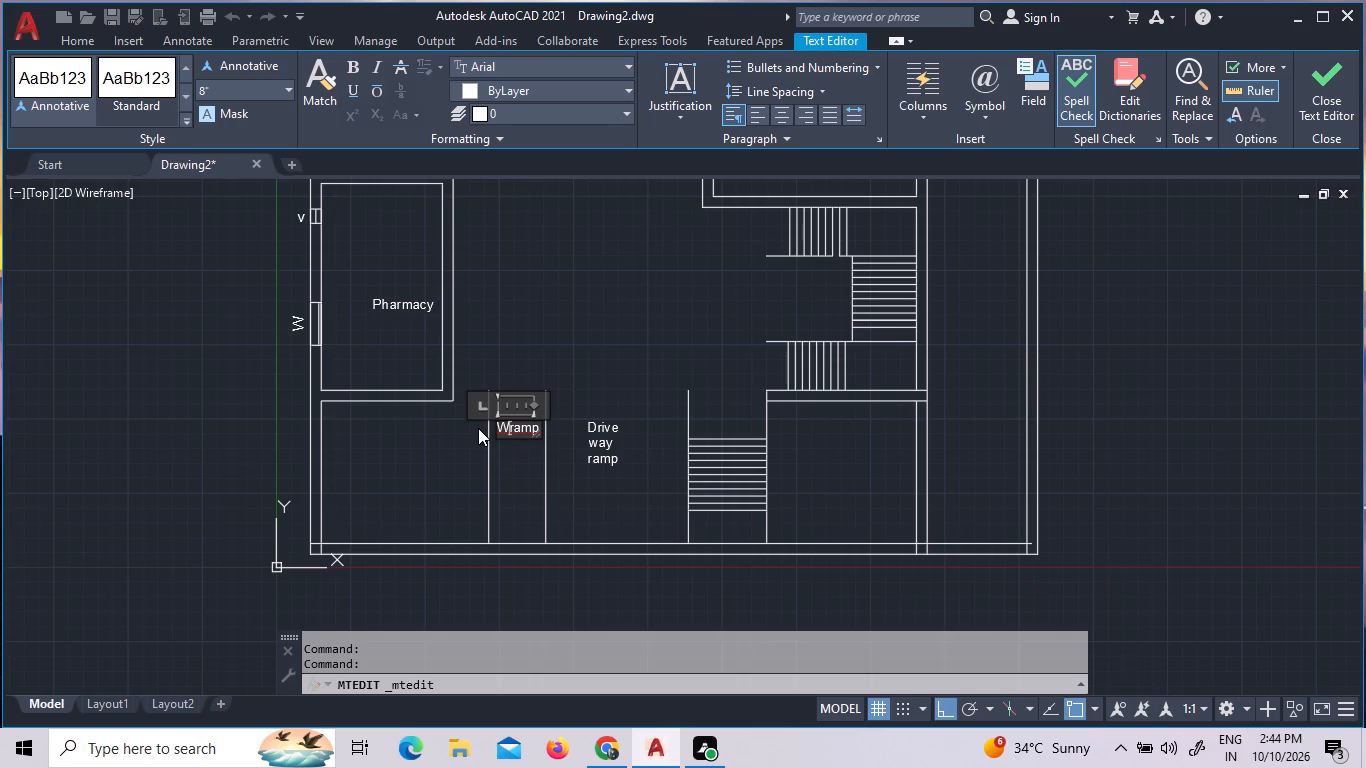
type("hee")
key("l")
key("space")
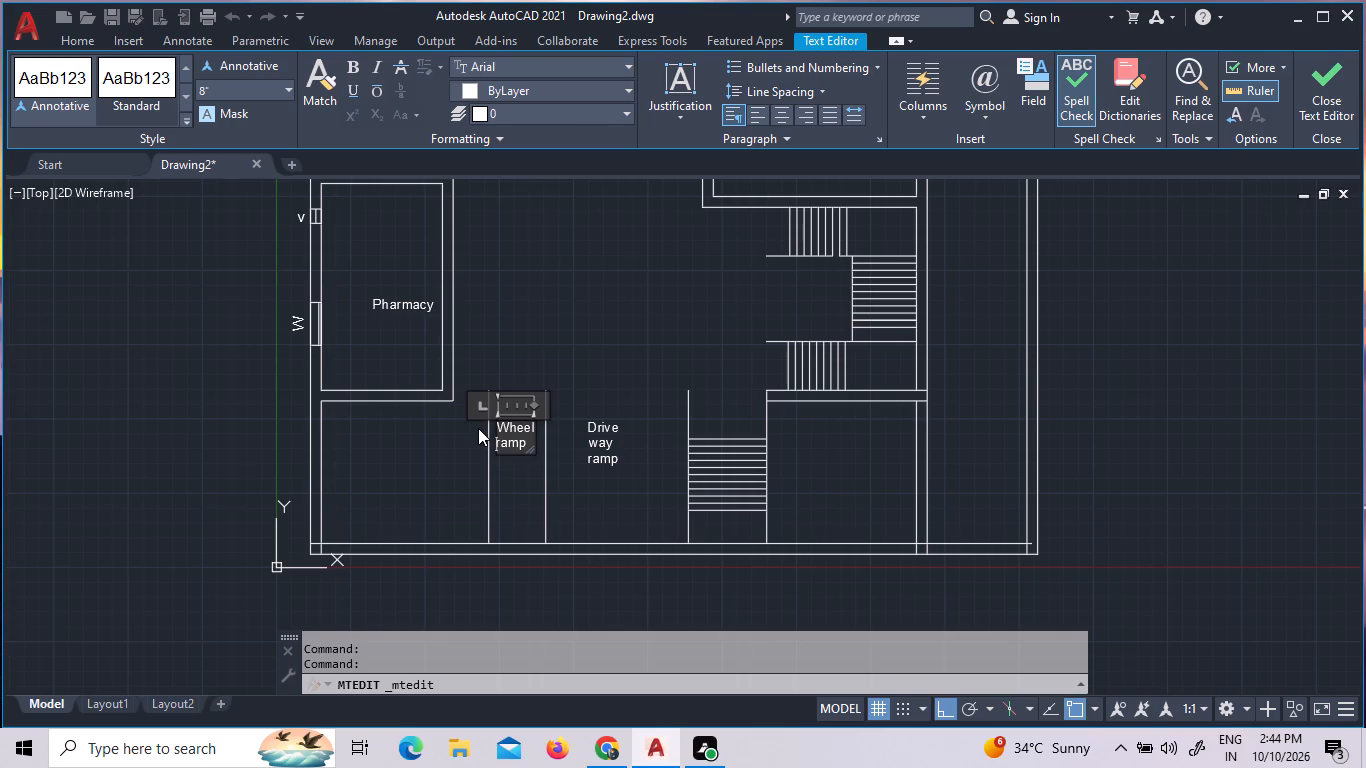
type("chair")
key("space")
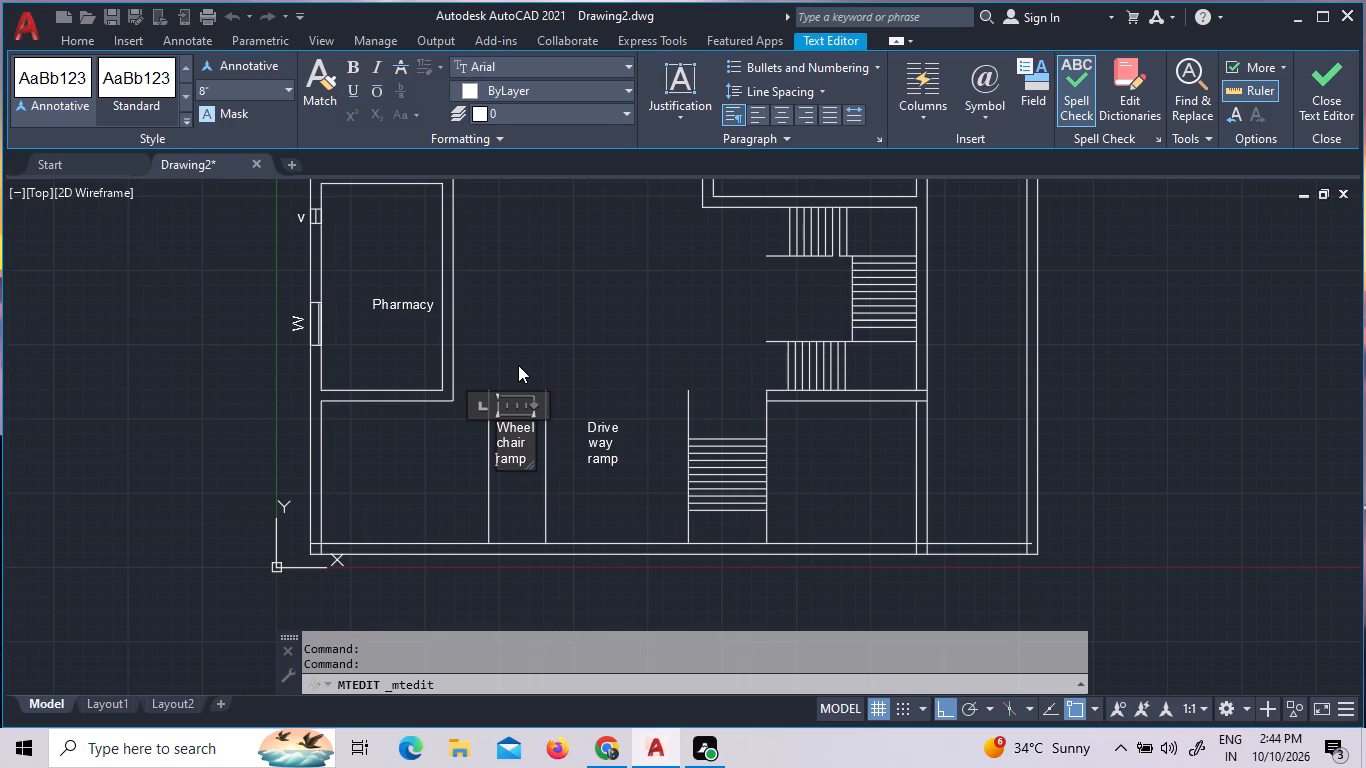
Append "path way" to the label in the narrow strip, completing it as "Wheel chair ramp path way".
key("Right")
key("Right")
key("Right")
key("Right")
key("space")
key("p")
type("ath")
key("space")
type("way")
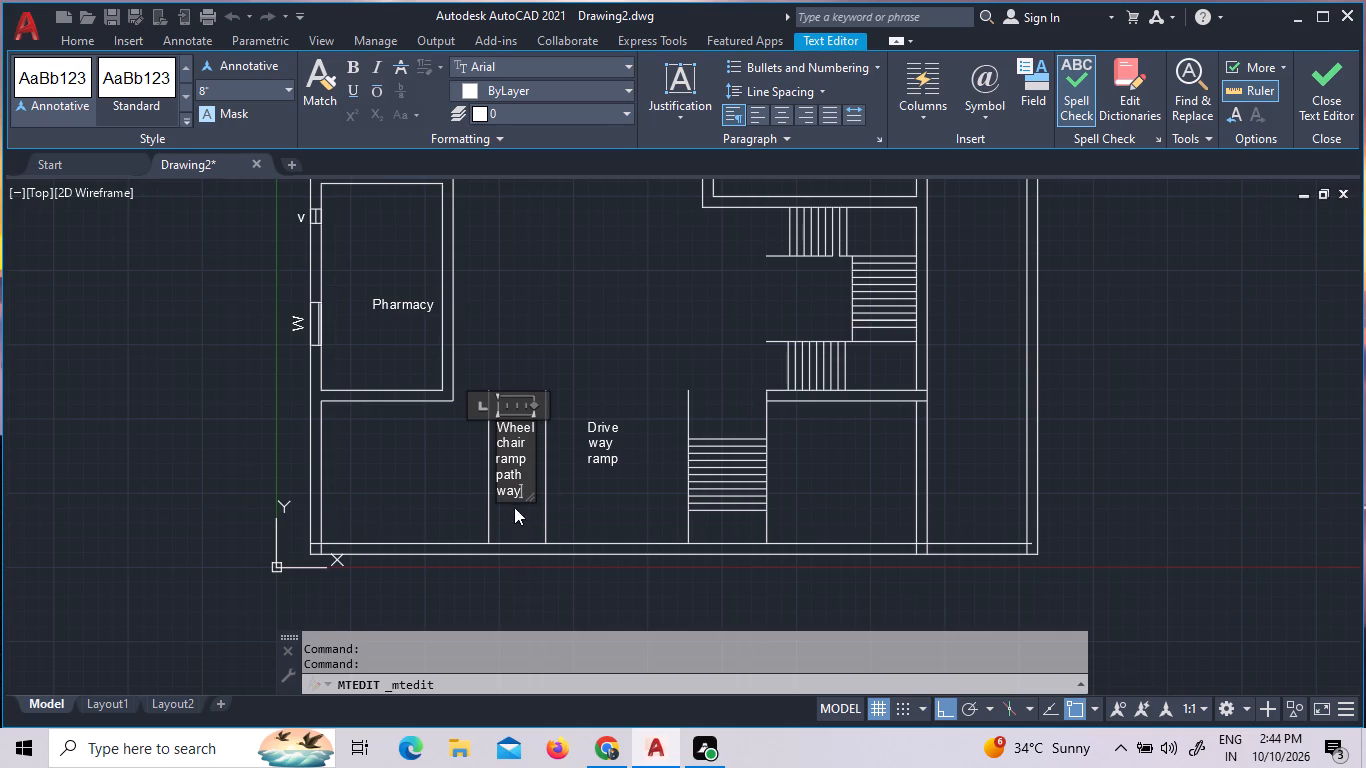
left_click_drag(522, 491, 516, 463)
left_click(493, 426)
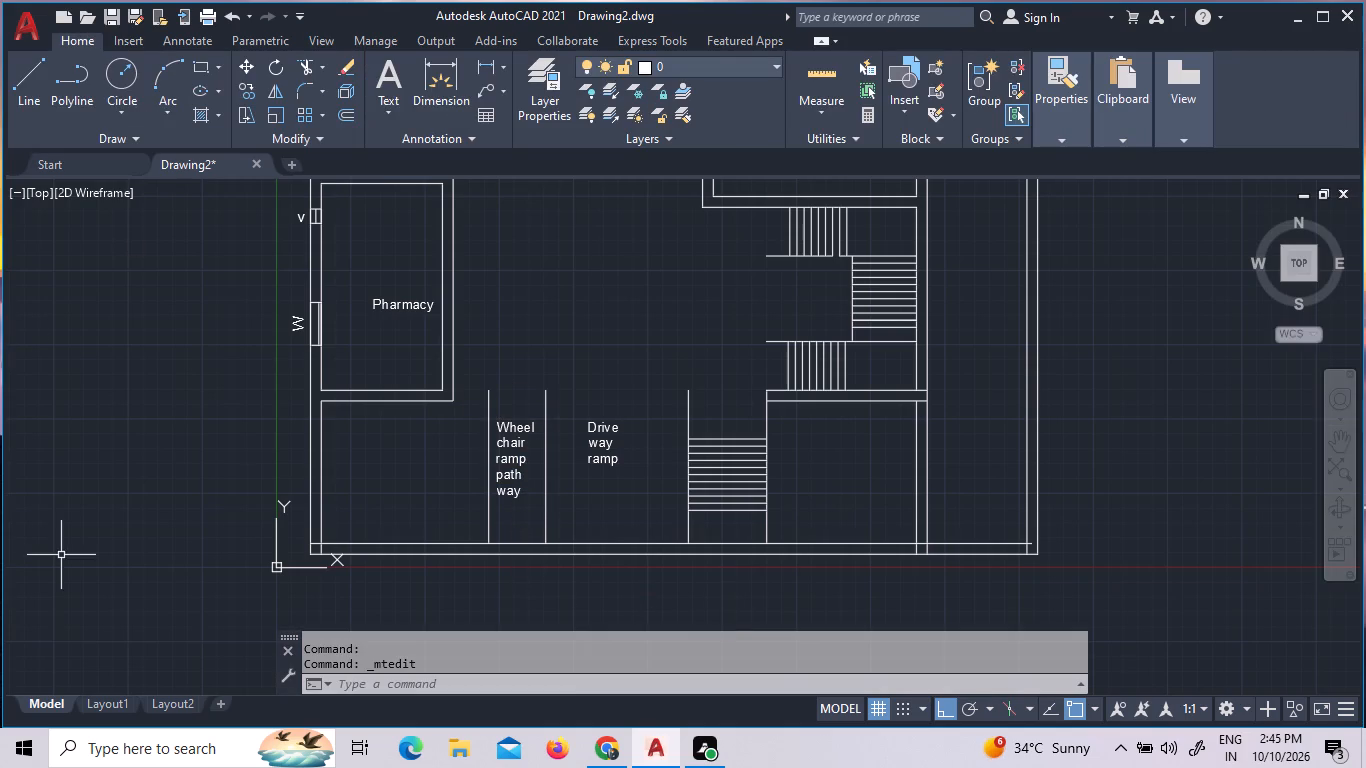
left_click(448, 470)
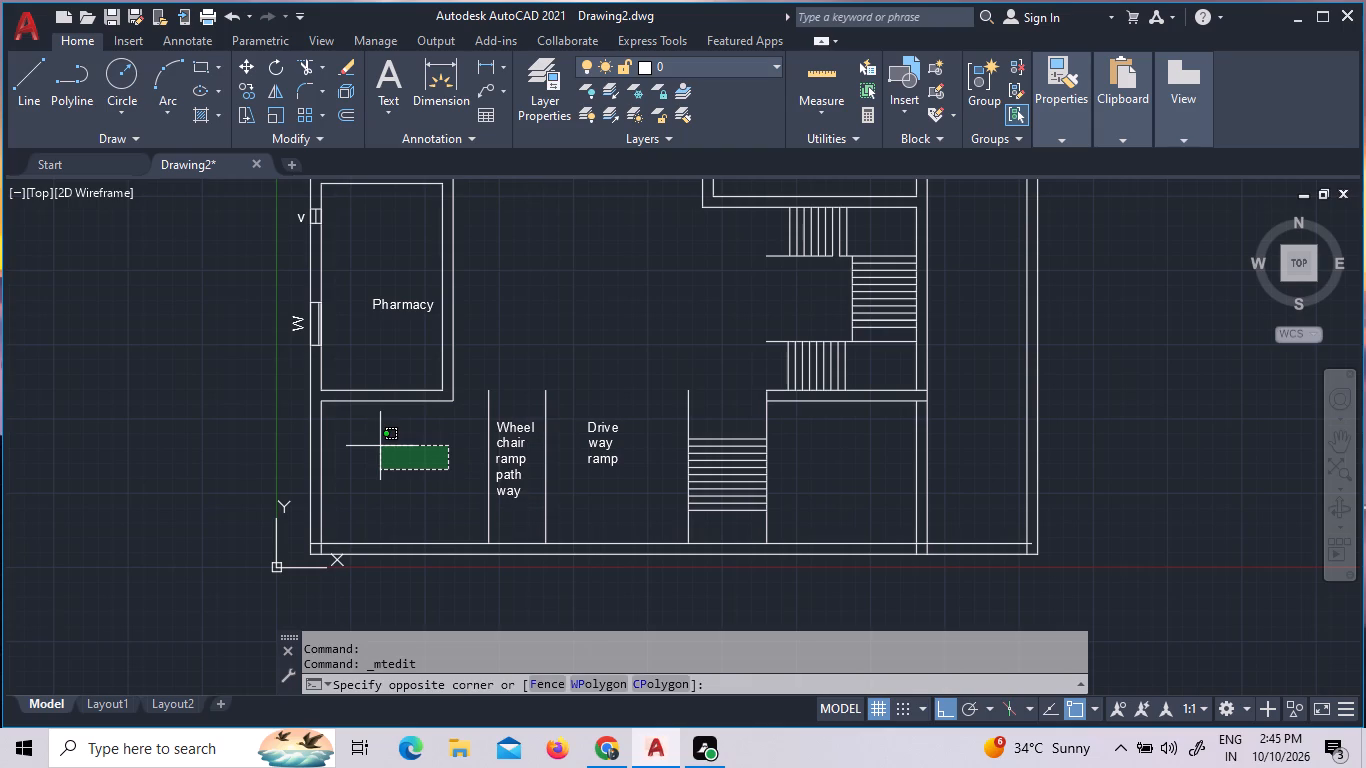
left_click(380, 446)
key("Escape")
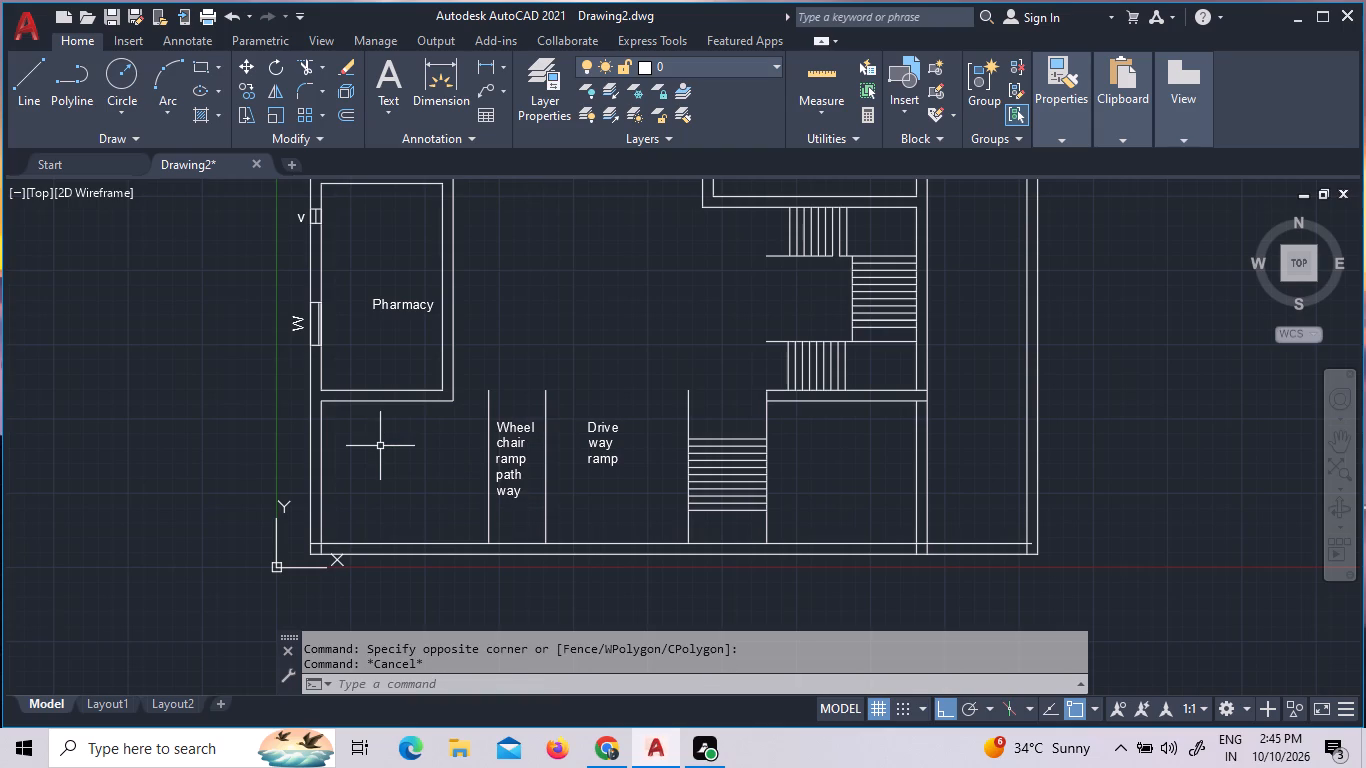
Offset the outer line of the Pharmacy's south wall 3' south.
key("o")
key("Return")
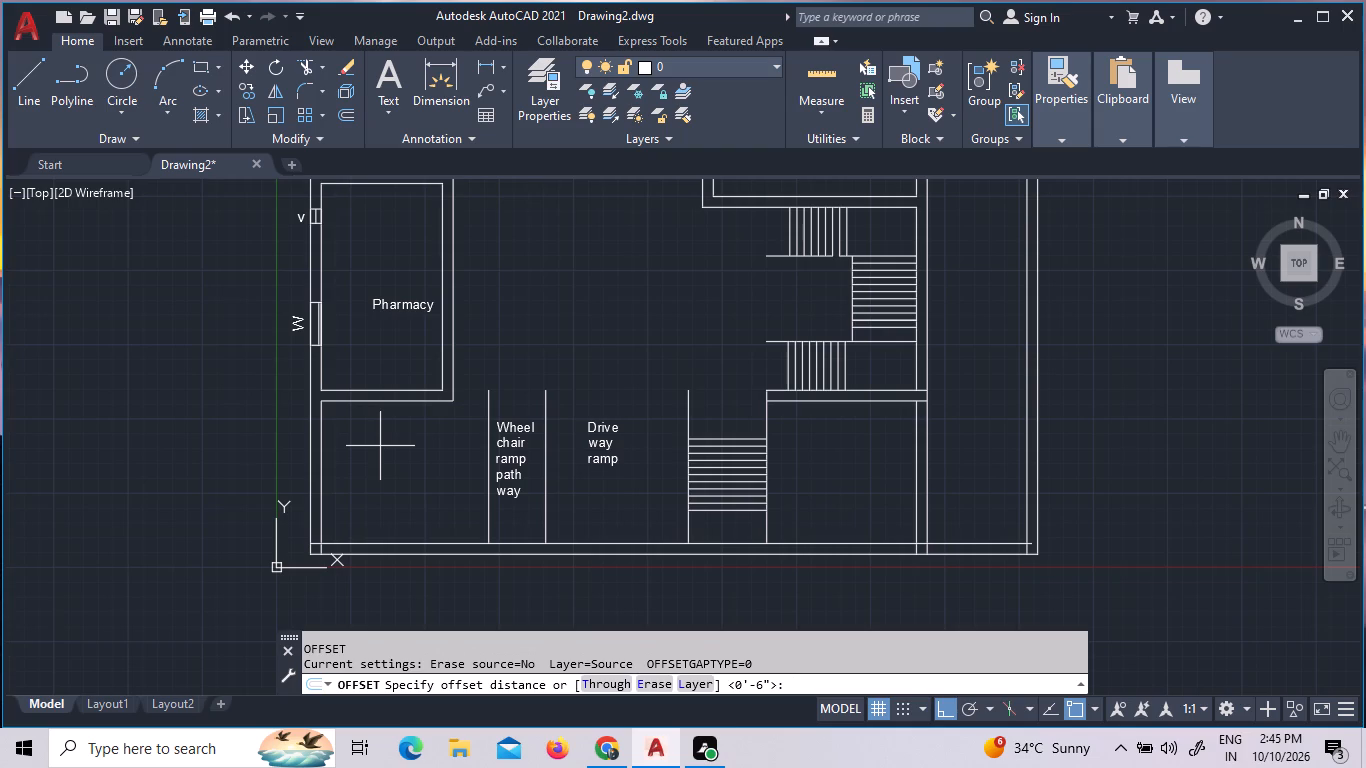
key("3")
key("apostrophe")
key("Return")
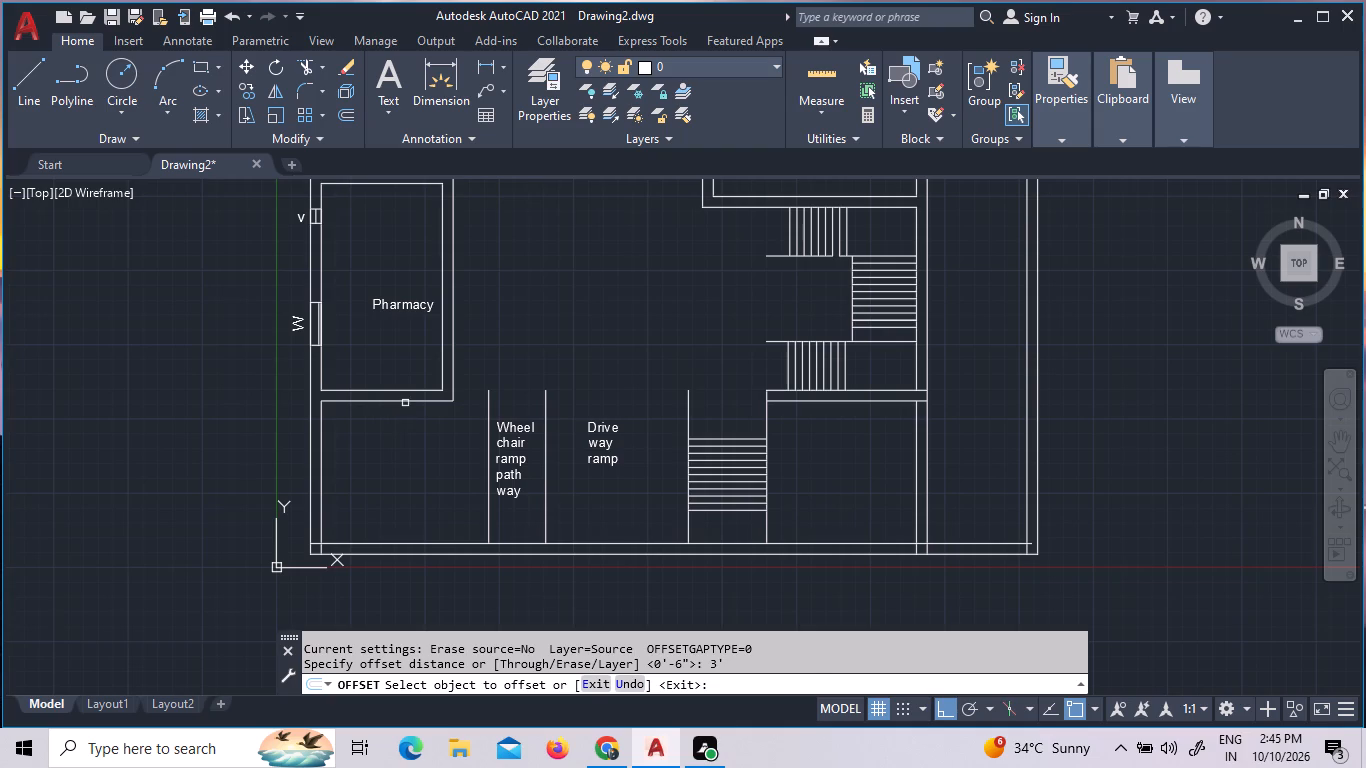
left_click(405, 403)
left_click(406, 428)
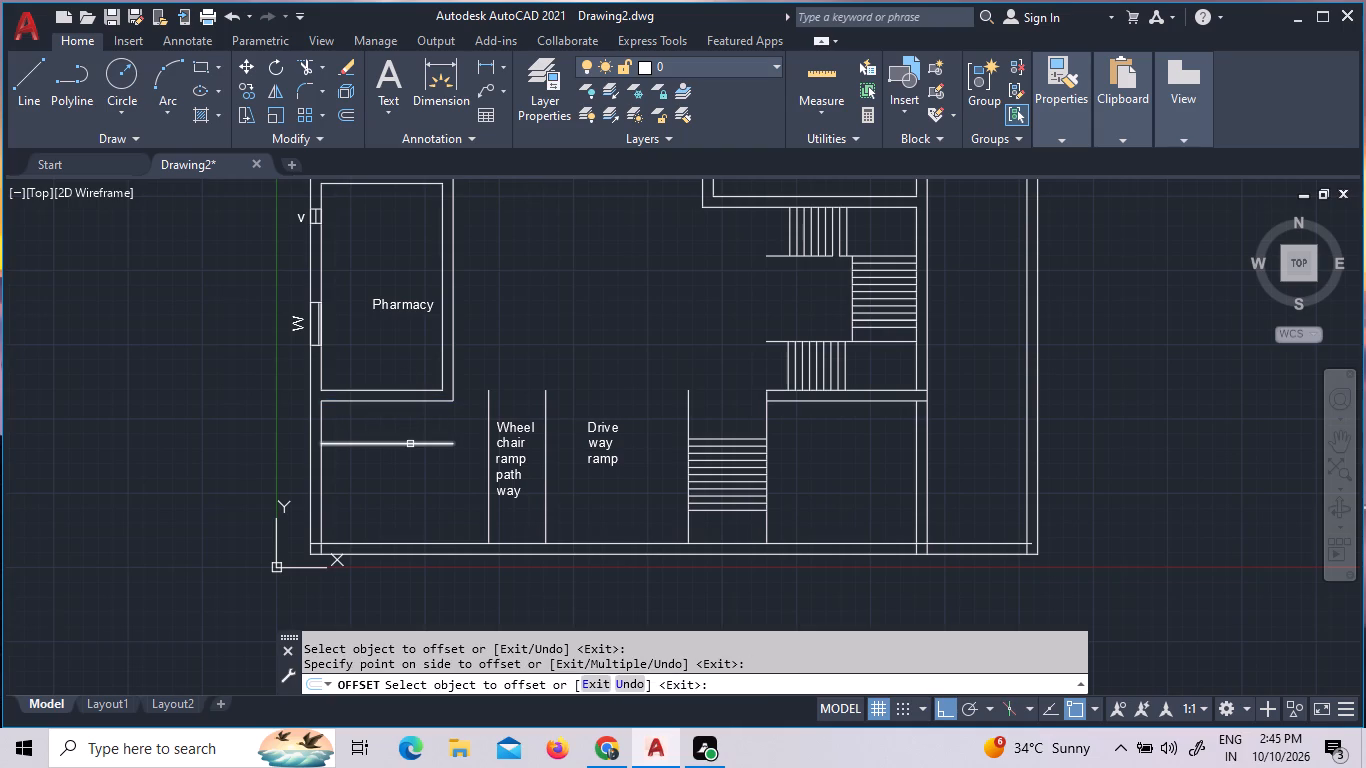
key("Escape")
Offset the new horizontal line below the Pharmacy 8" south to form its second wall line.
key("o")
key("Return")
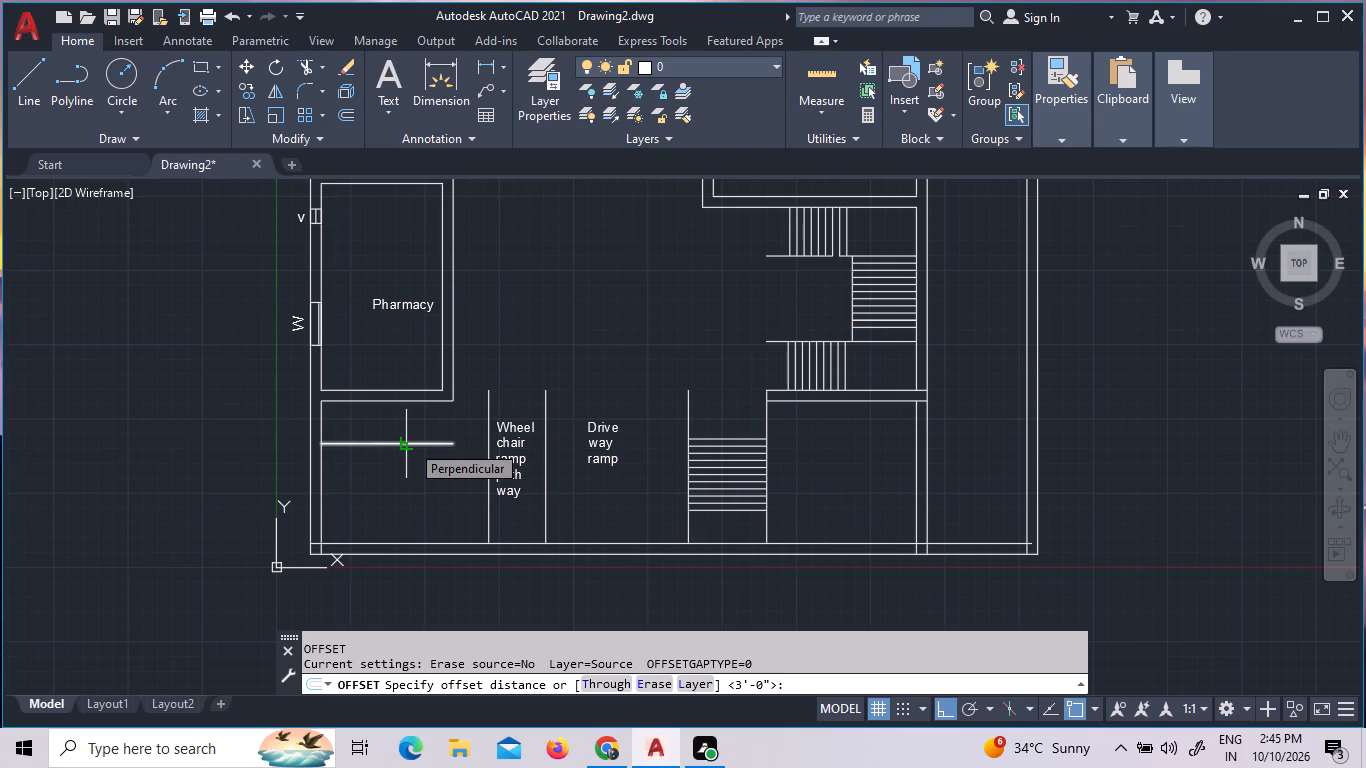
key("6")
key("BackSpace")
key("8")
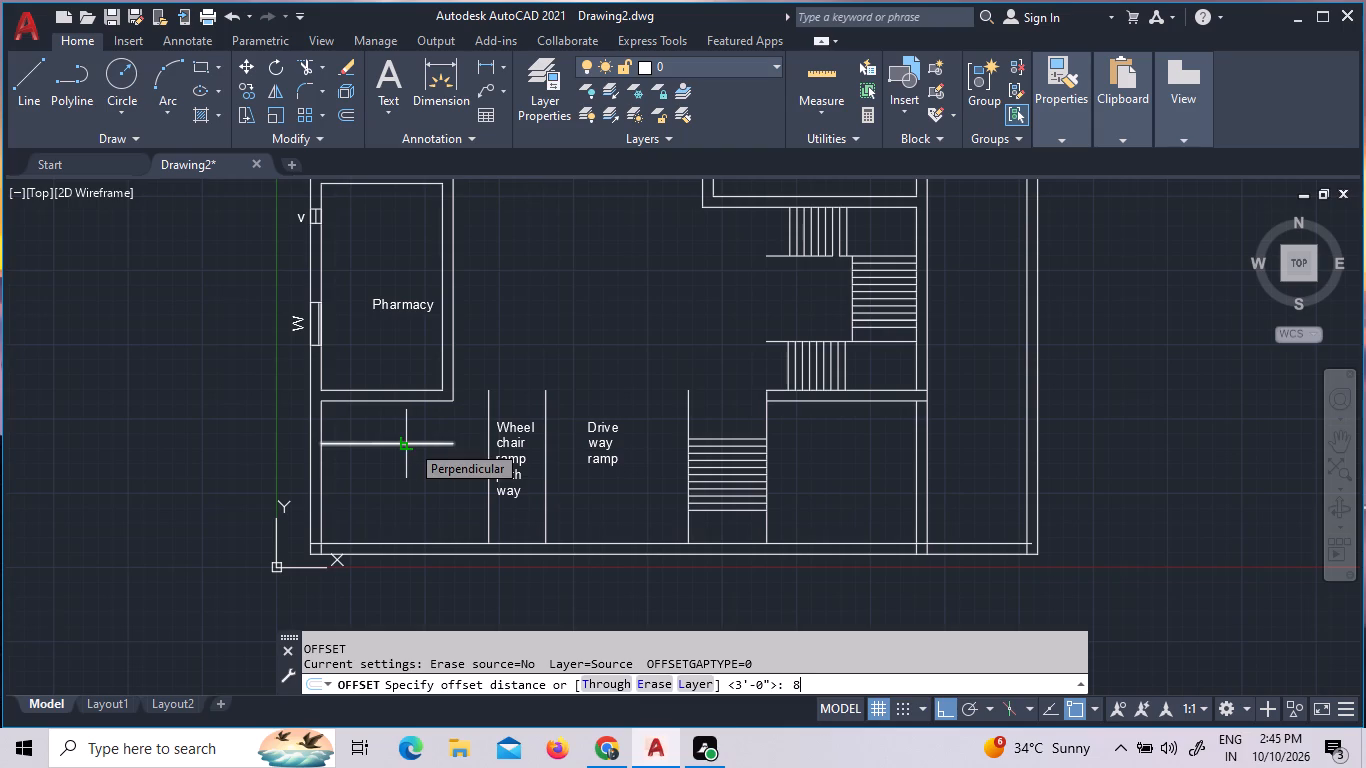
key("shift+quotedbl")
key("Return")
left_click(410, 443)
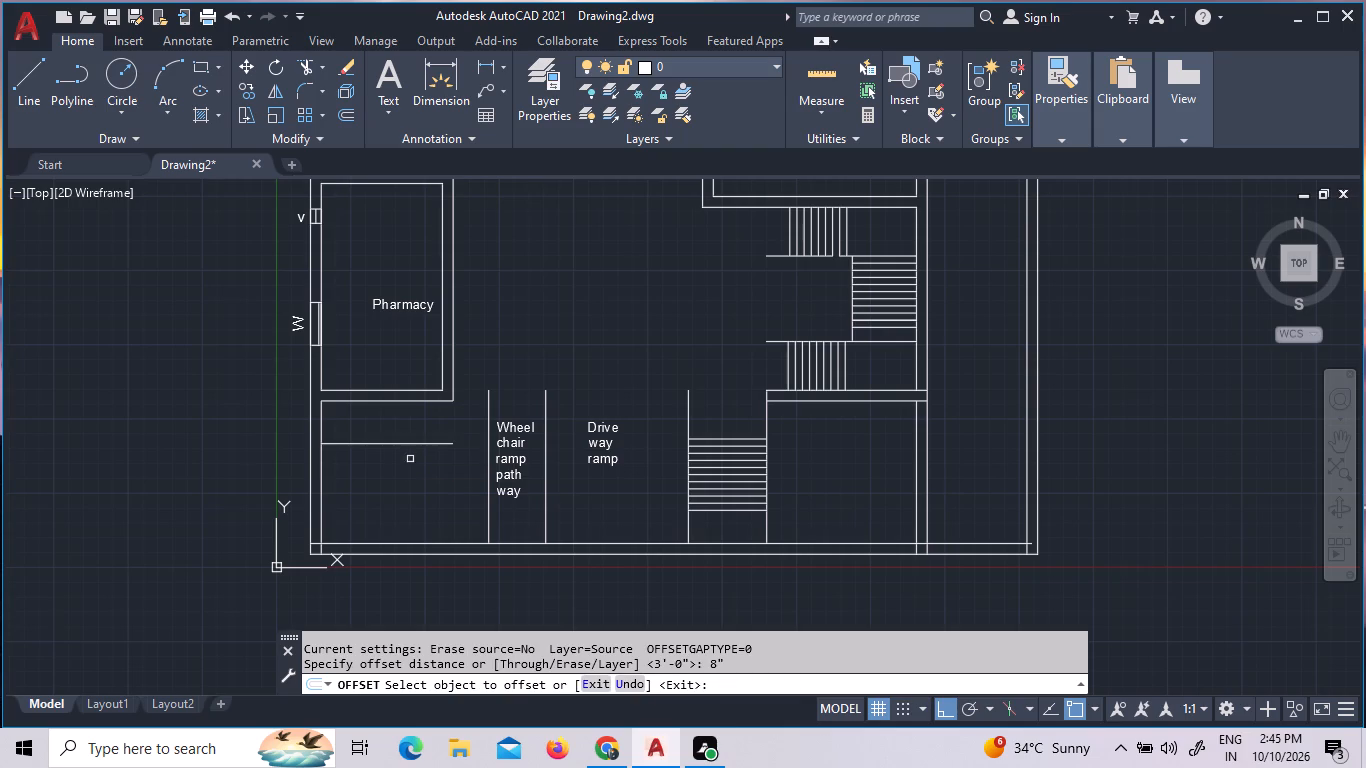
left_click(410, 445)
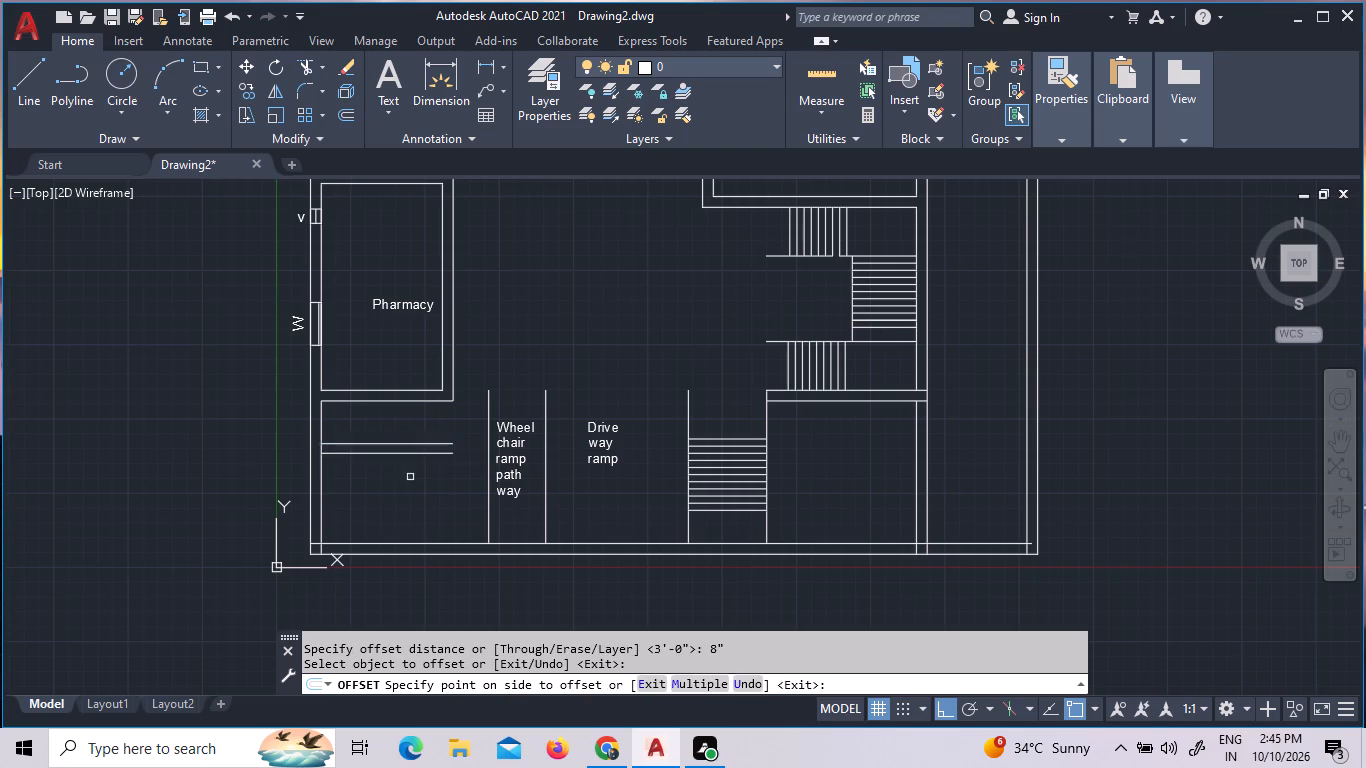
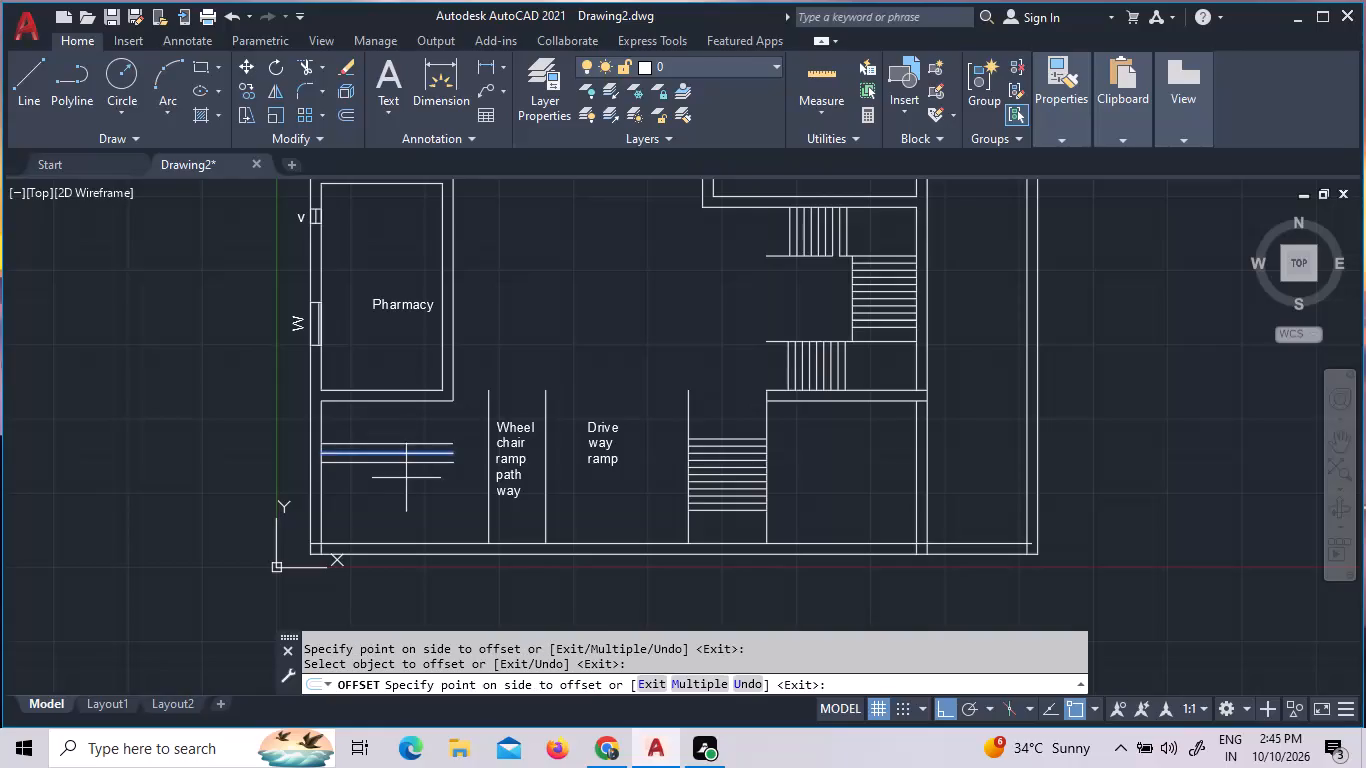
Offset each newest horizontal line below the Pharmacy 8" south in turn, adding eight more tread lines down to near the south wall.
left_click(402, 467)
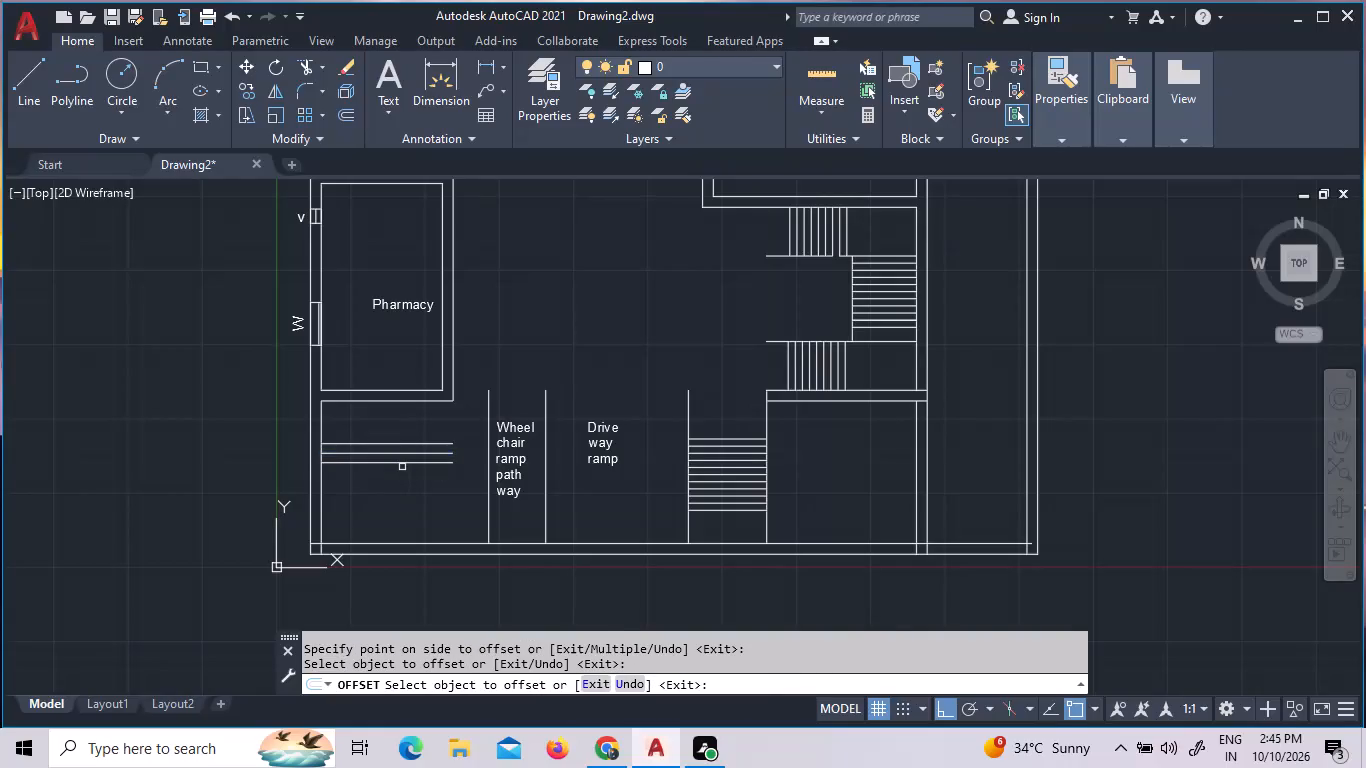
left_click_drag(402, 427, 402, 460)
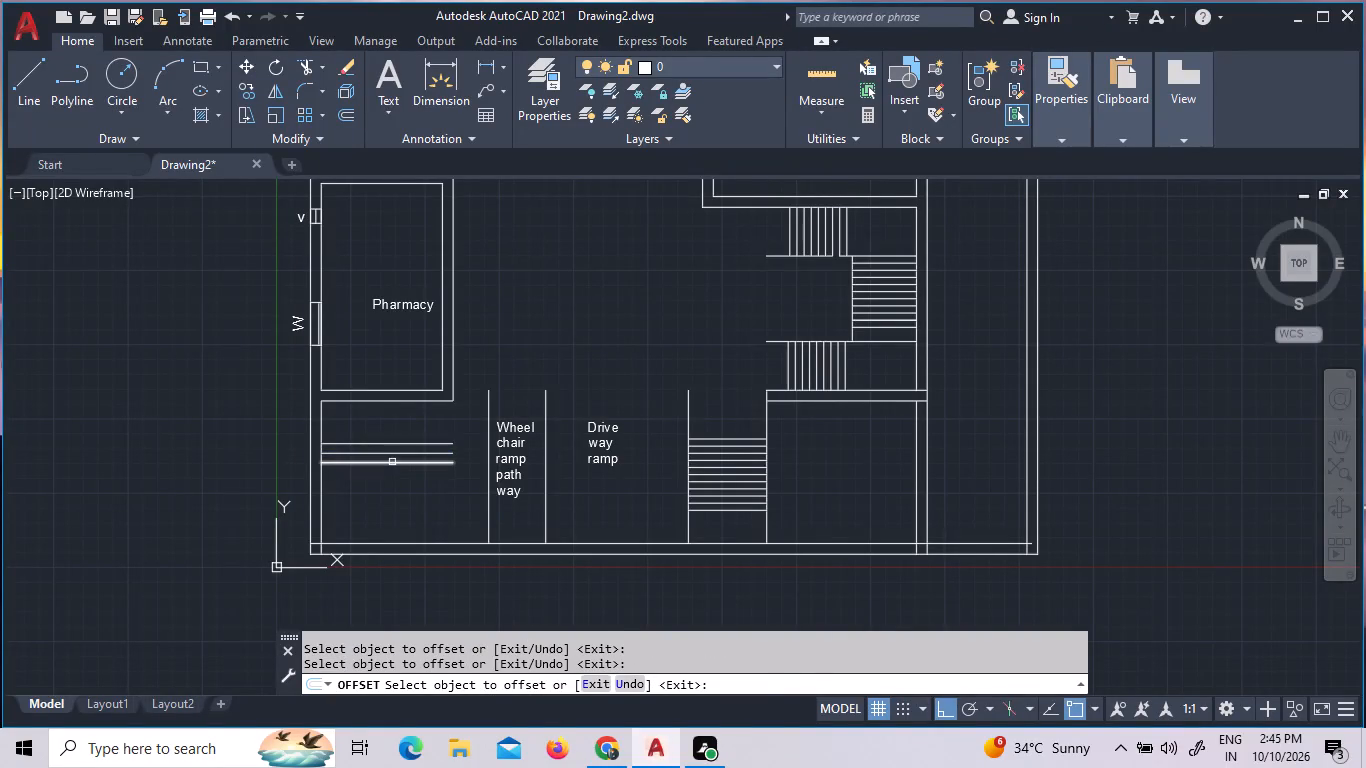
left_click(392, 462)
left_click(394, 482)
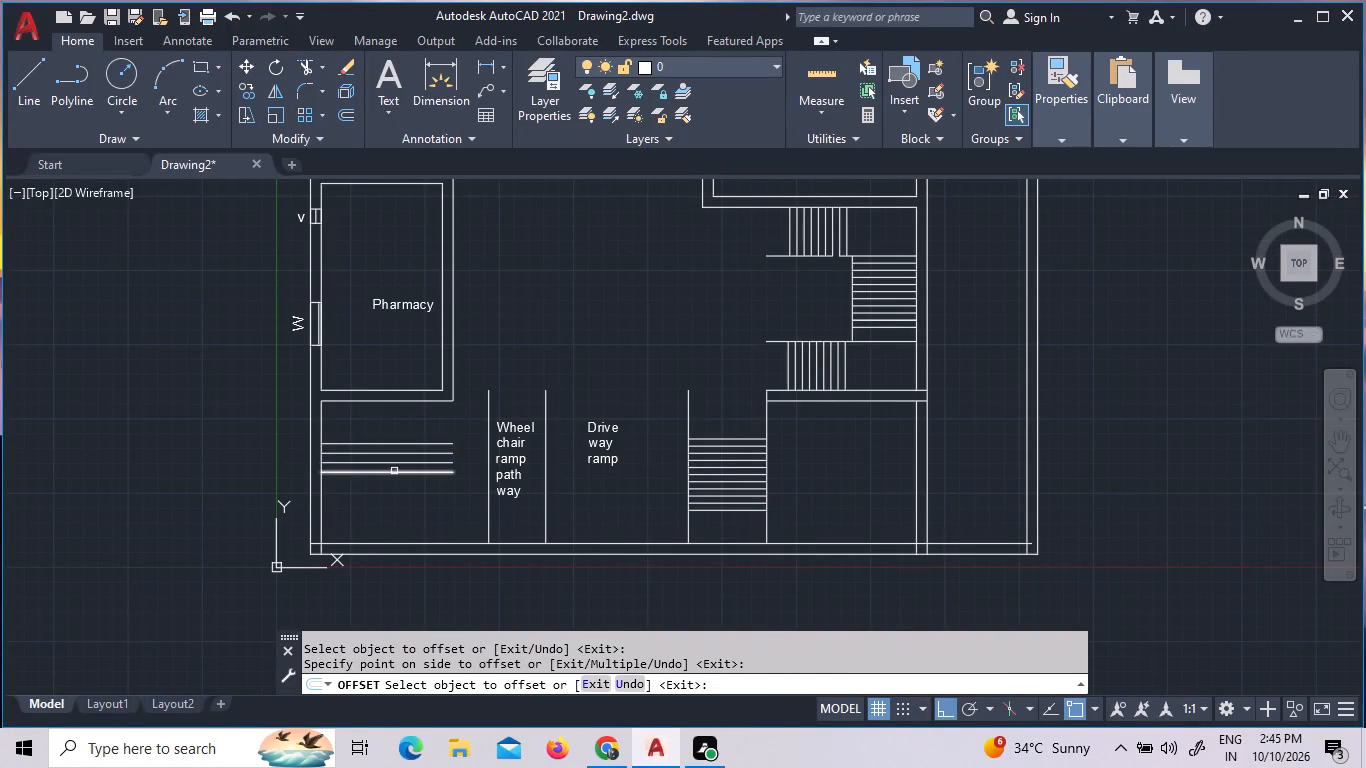
left_click(394, 471)
left_click(390, 504)
left_click(389, 482)
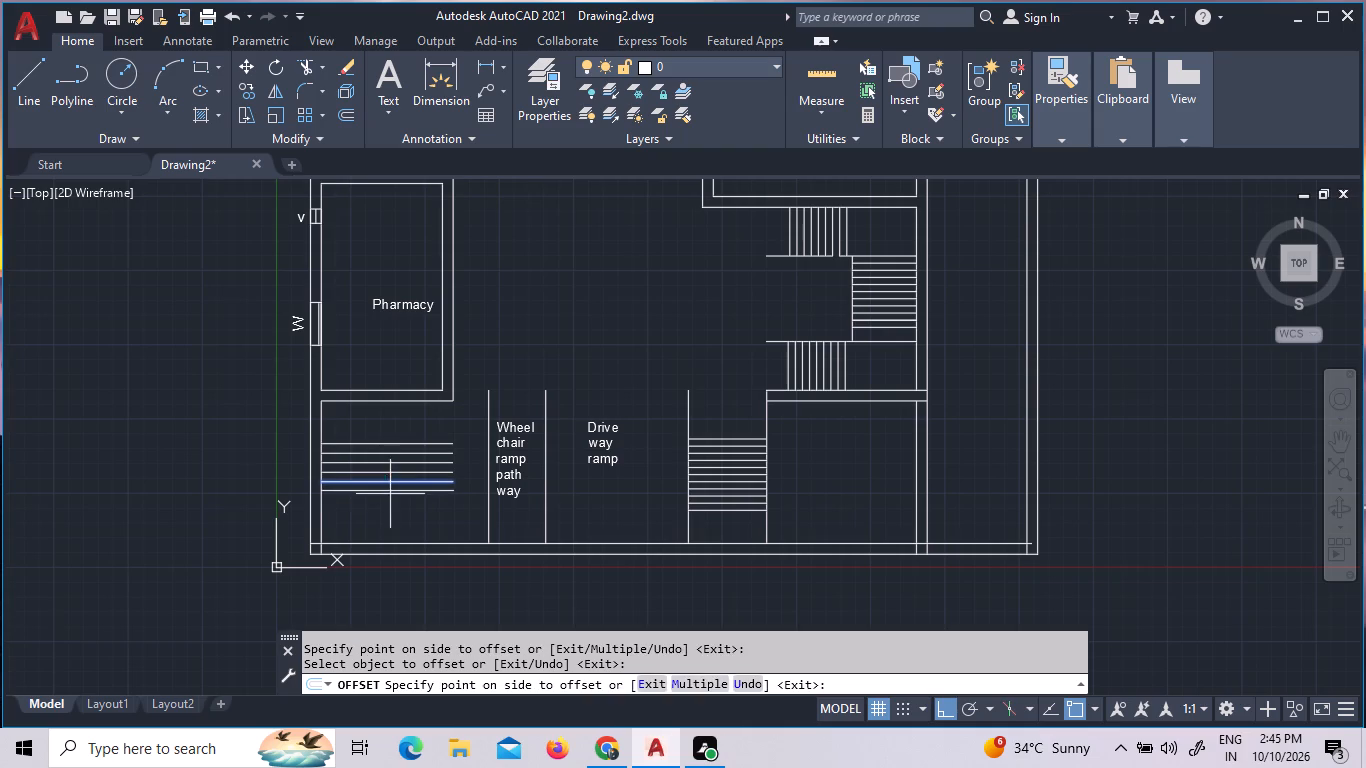
left_click(390, 499)
left_click(385, 489)
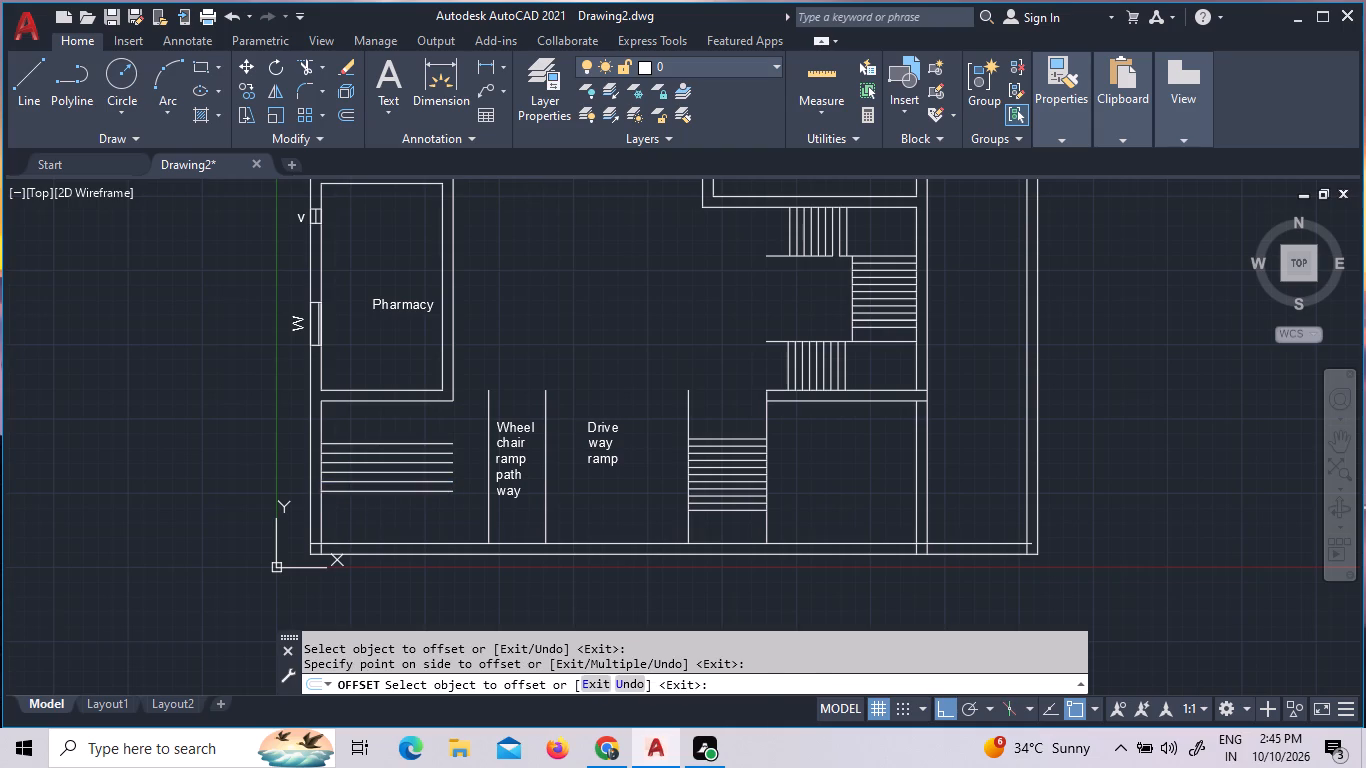
left_click(387, 539)
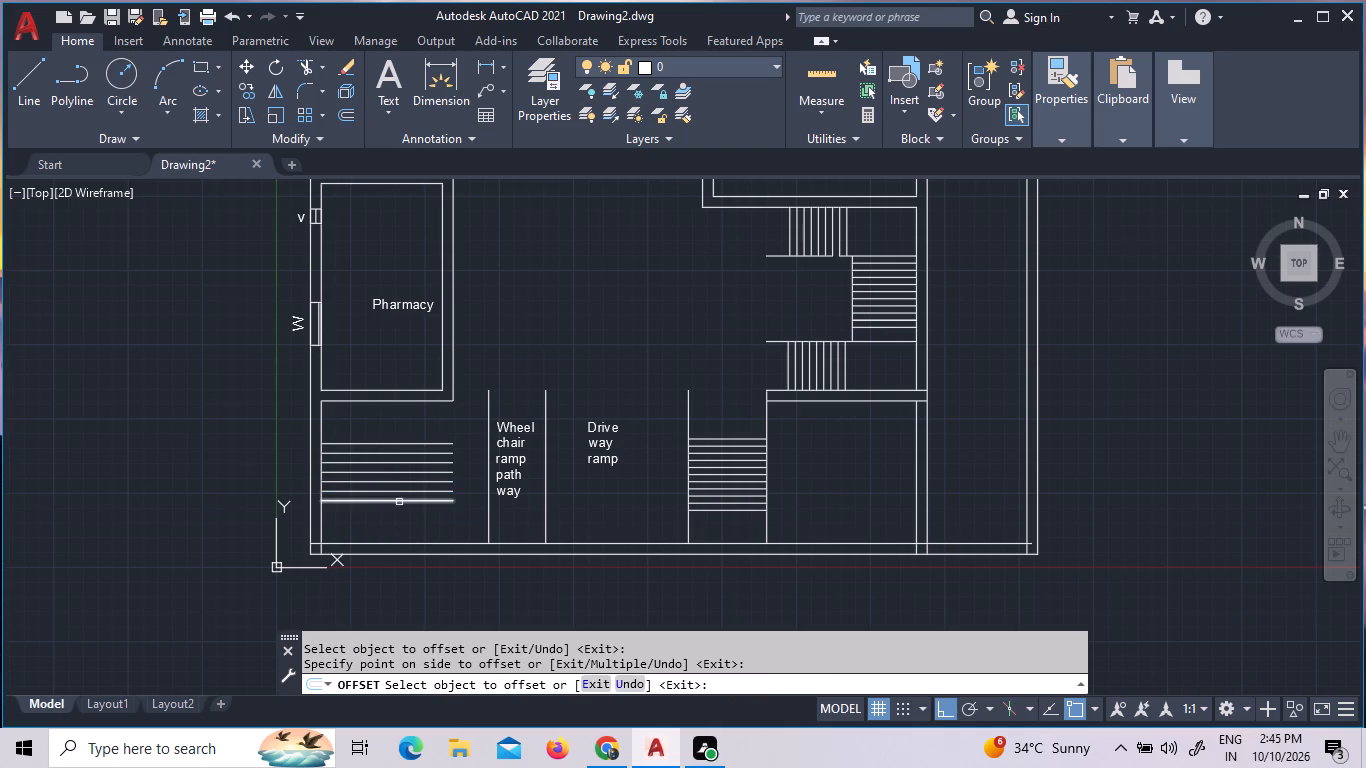
left_click(399, 502)
left_click(399, 513)
left_click(399, 513)
left_click_drag(399, 514, 404, 514)
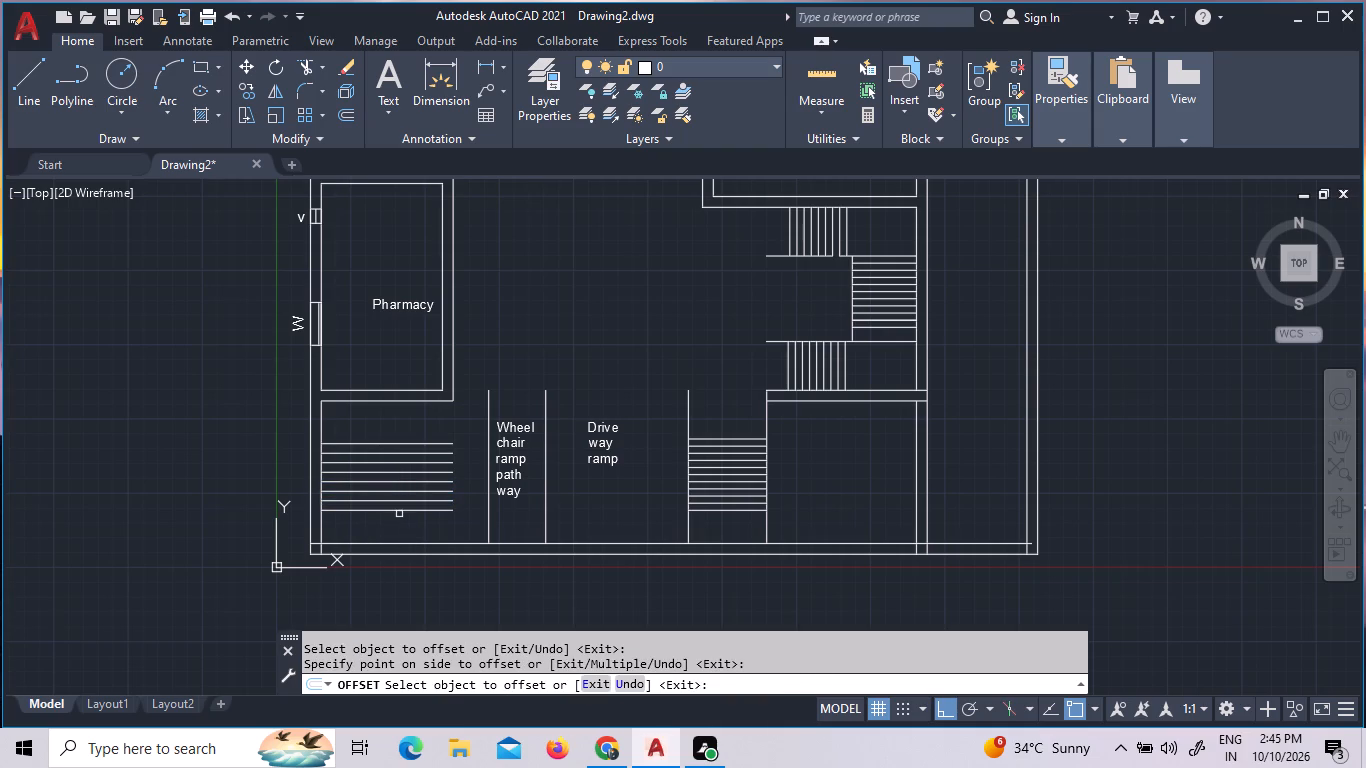
left_click_drag(404, 514, 408, 514)
left_click(409, 509)
left_click(401, 522)
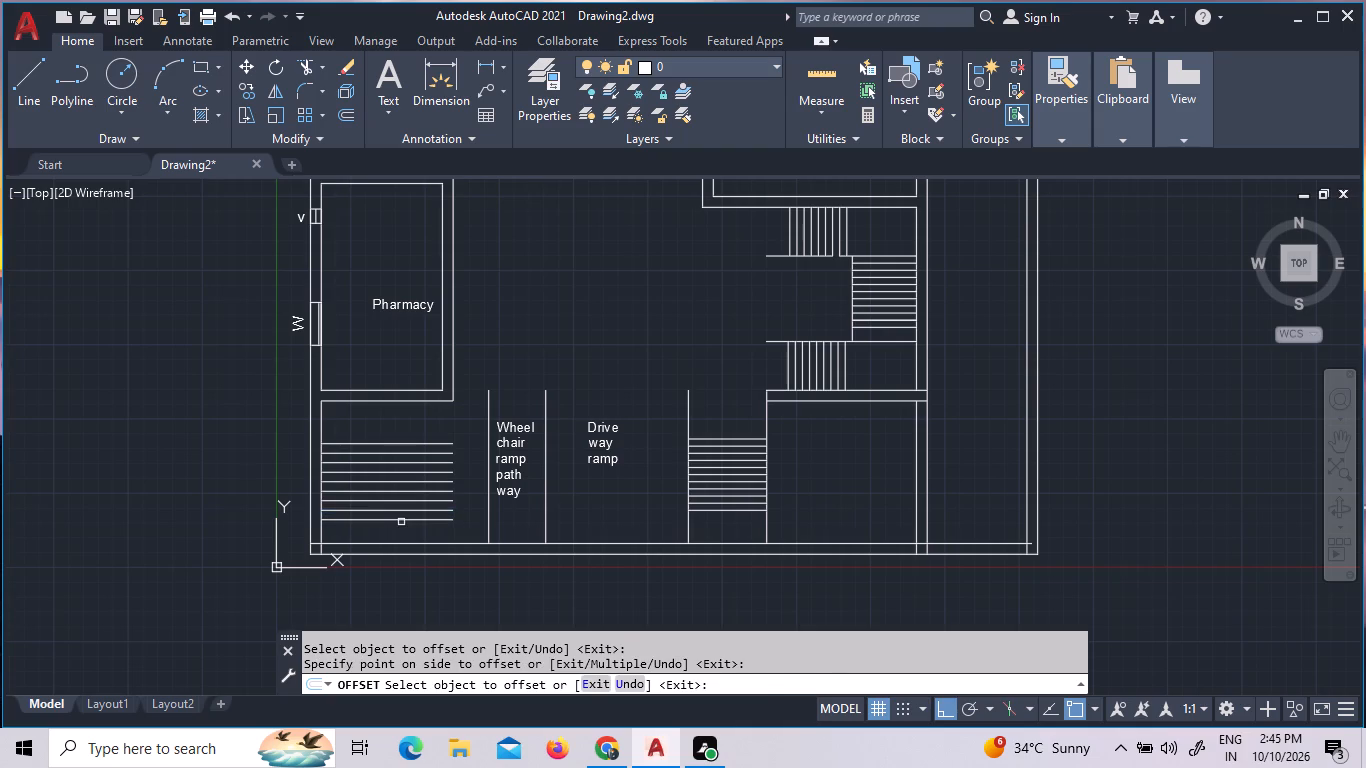
left_click(401, 522)
left_click(398, 528)
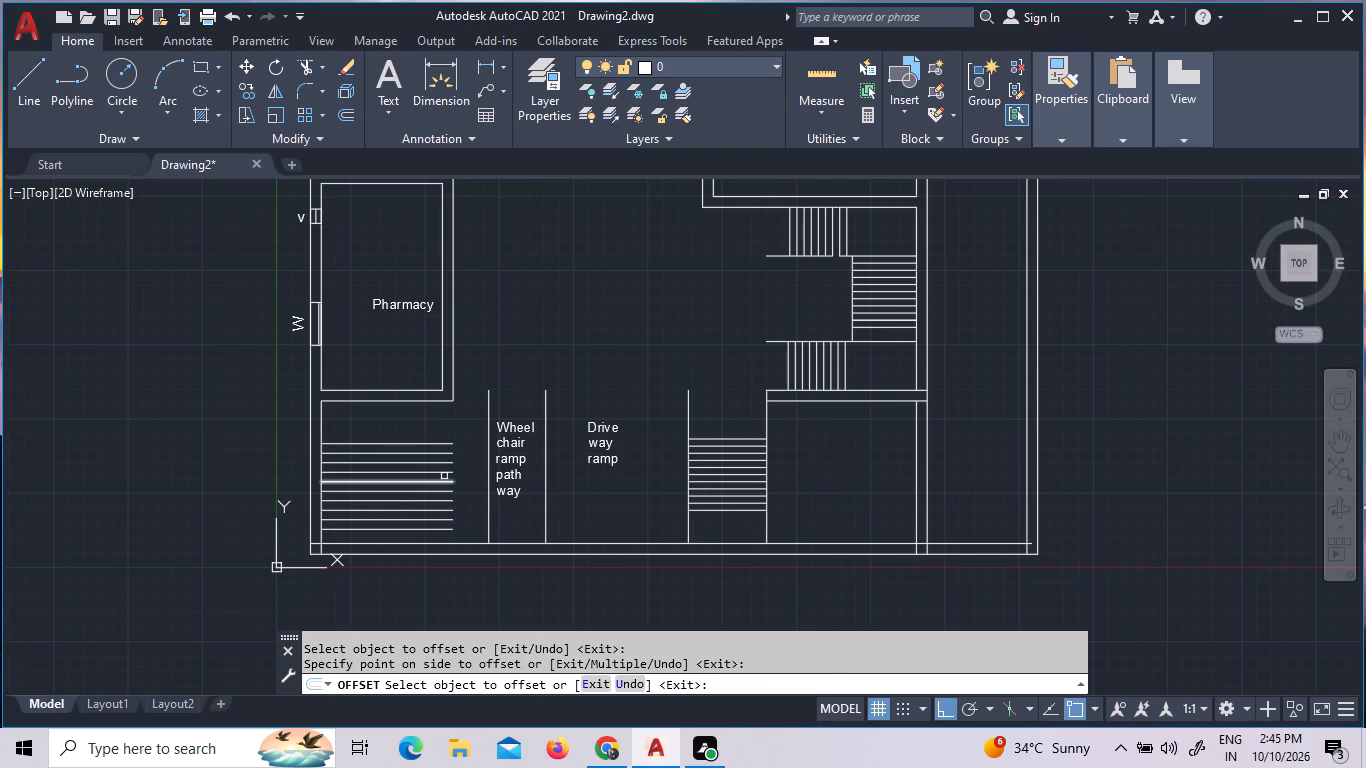
key("Escape")
Extend all the tread lines below the Pharmacy east to the west line of the wheelchair ramp strip.
type("ex")
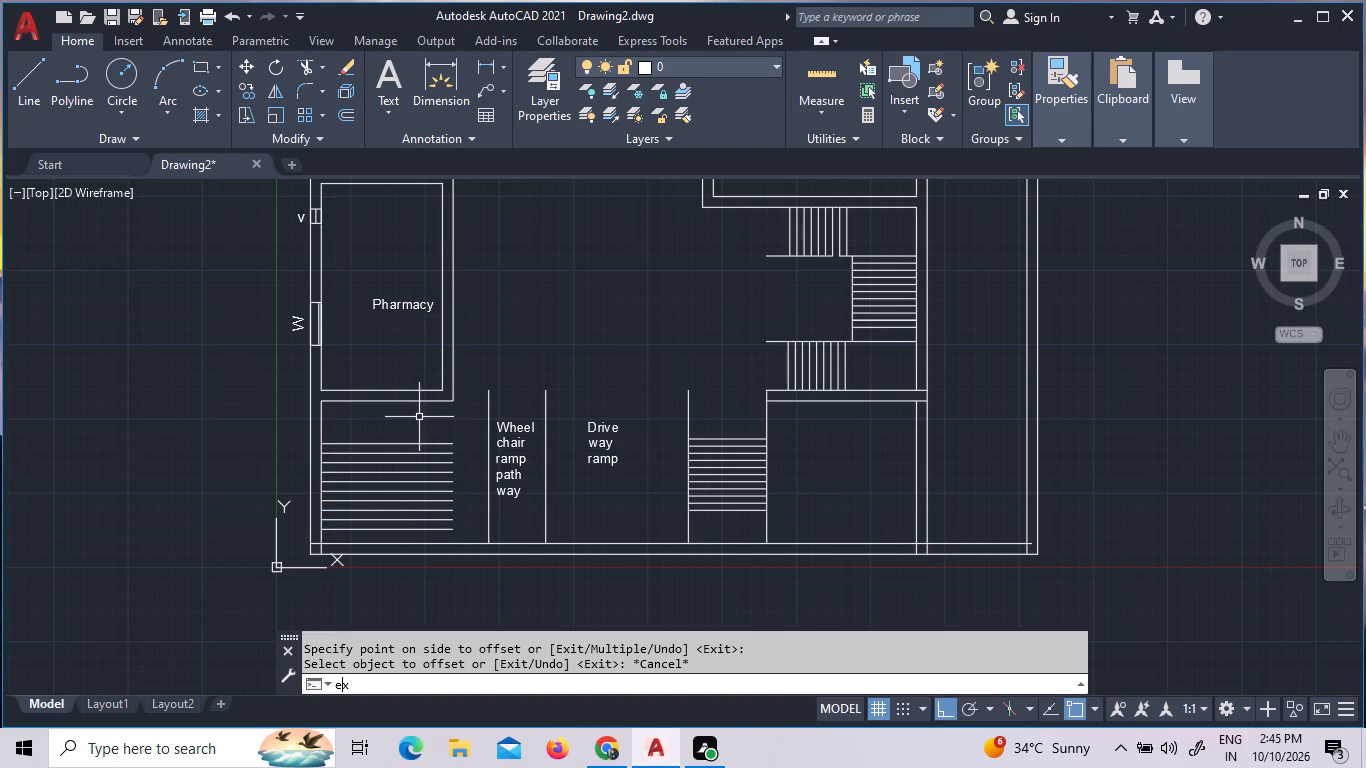
key("space")
key("space")
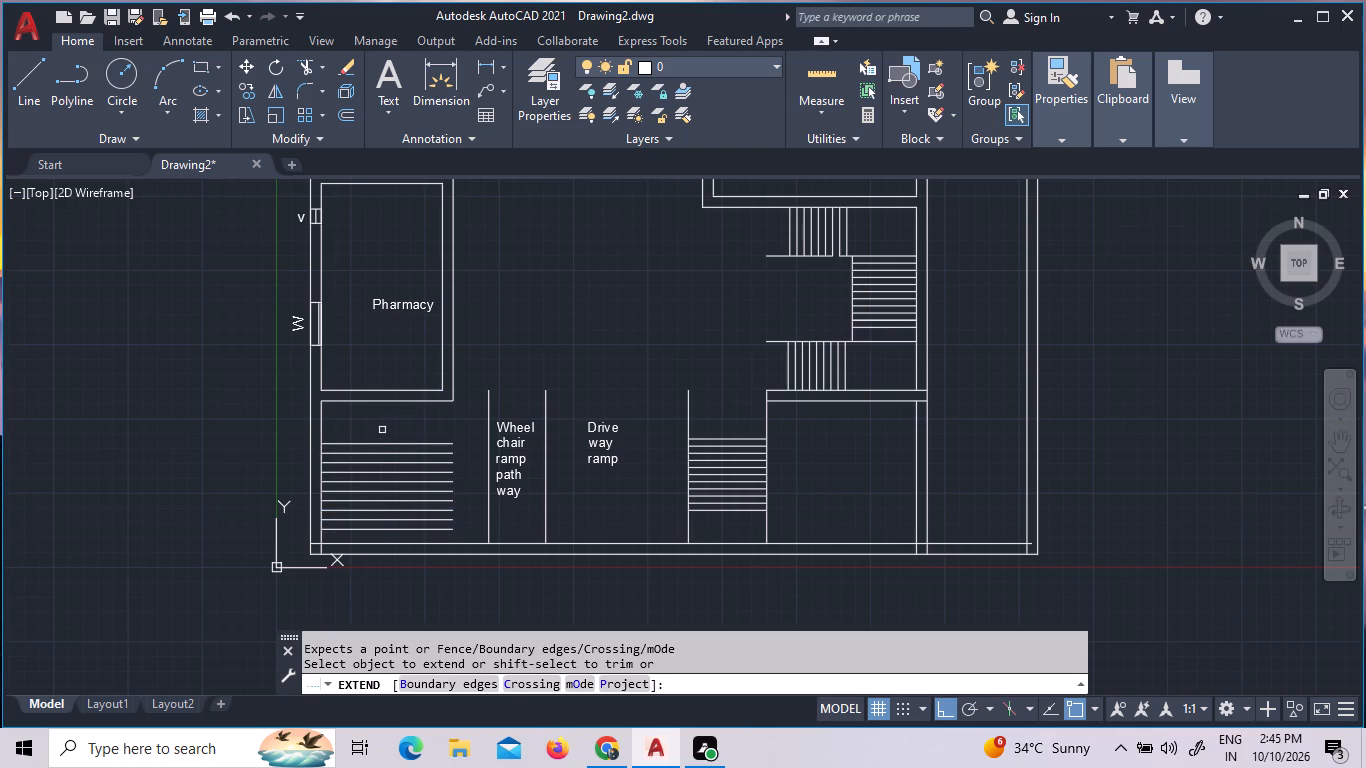
left_click(382, 430)
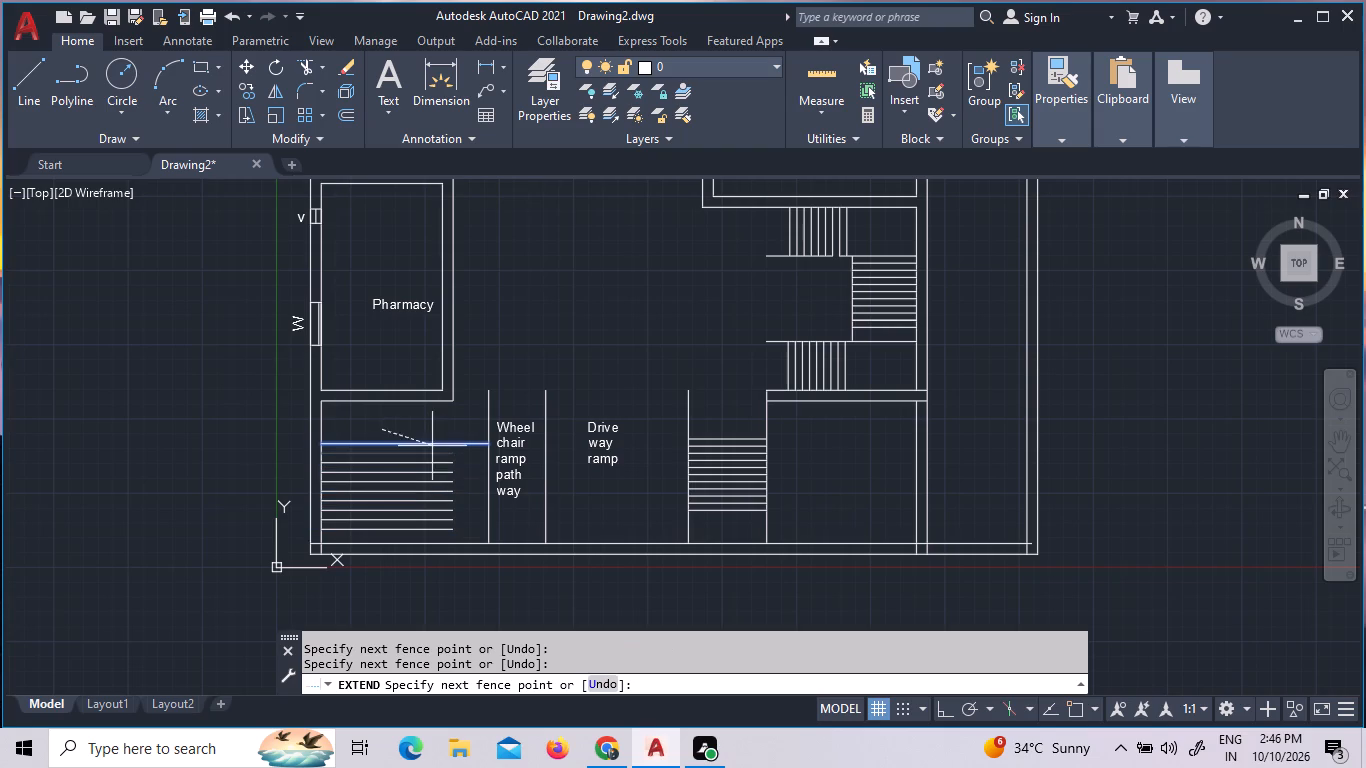
left_click(443, 539)
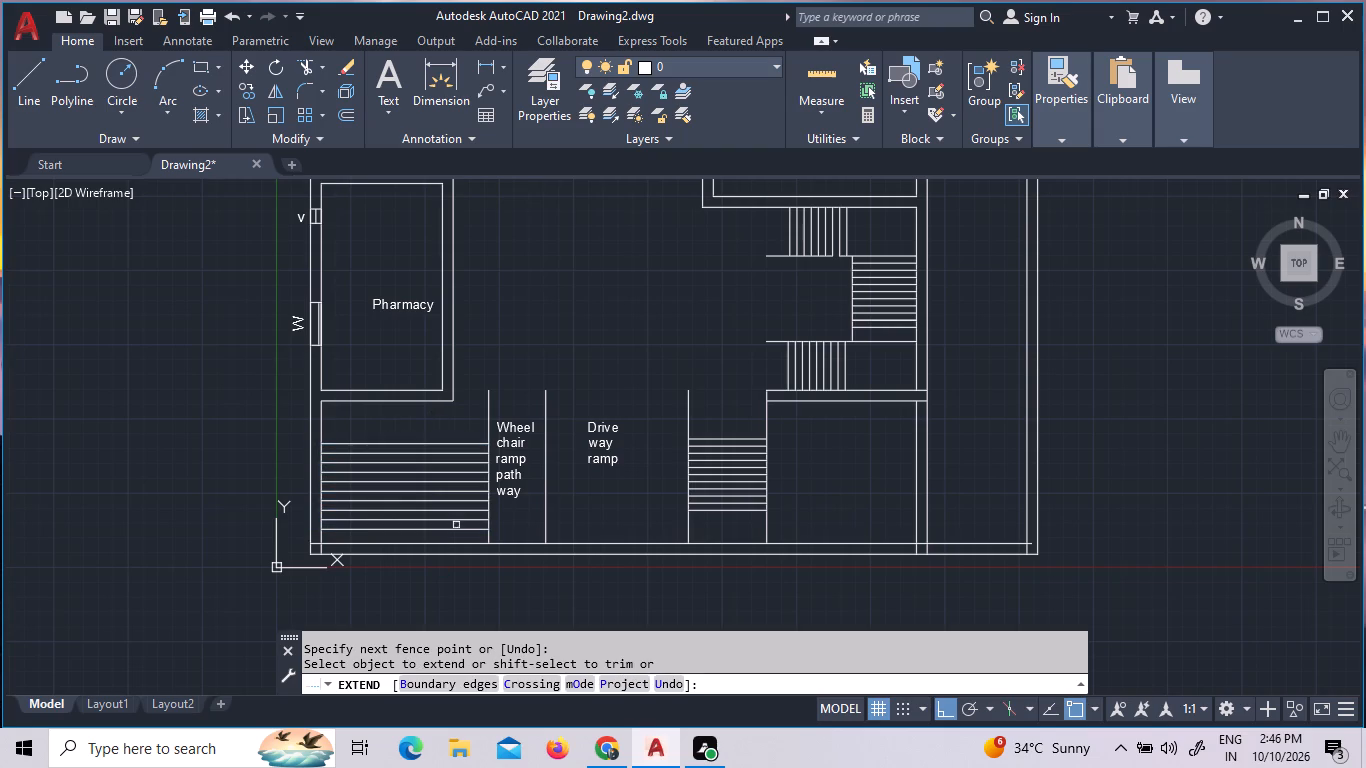
key("Escape")
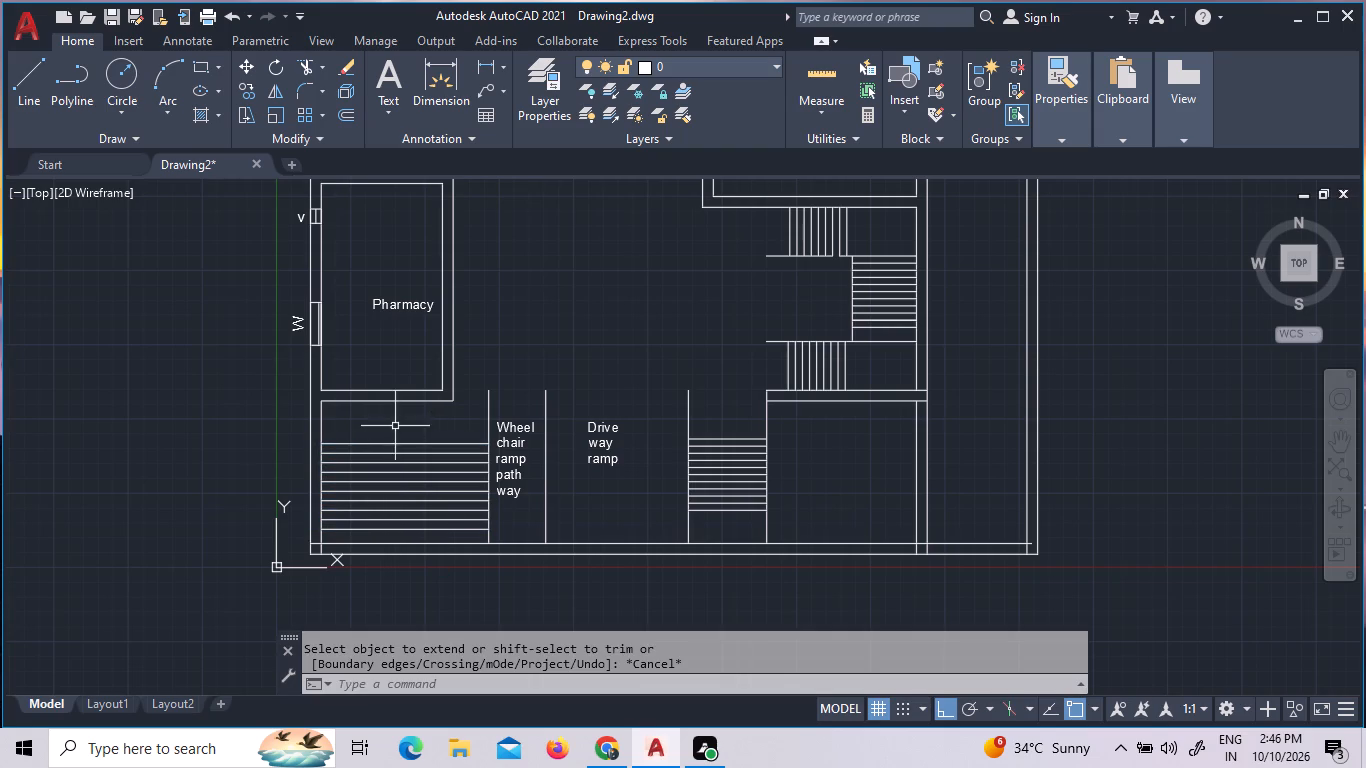
Copy the "Pharmacy" label twice to the south, once near the west wall above the treads and once over the treads.
left_click(399, 306)
right_click(399, 306)
double_click(471, 414)
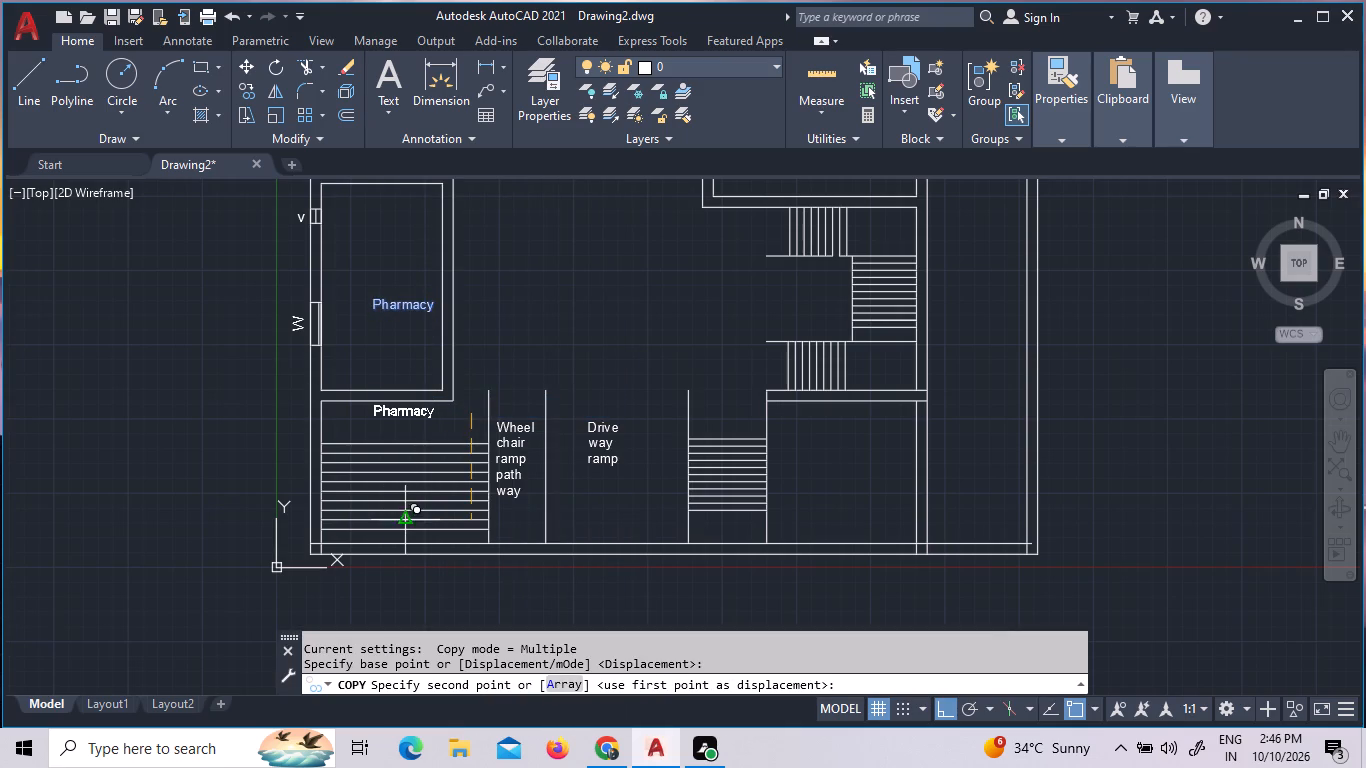
left_click(401, 528)
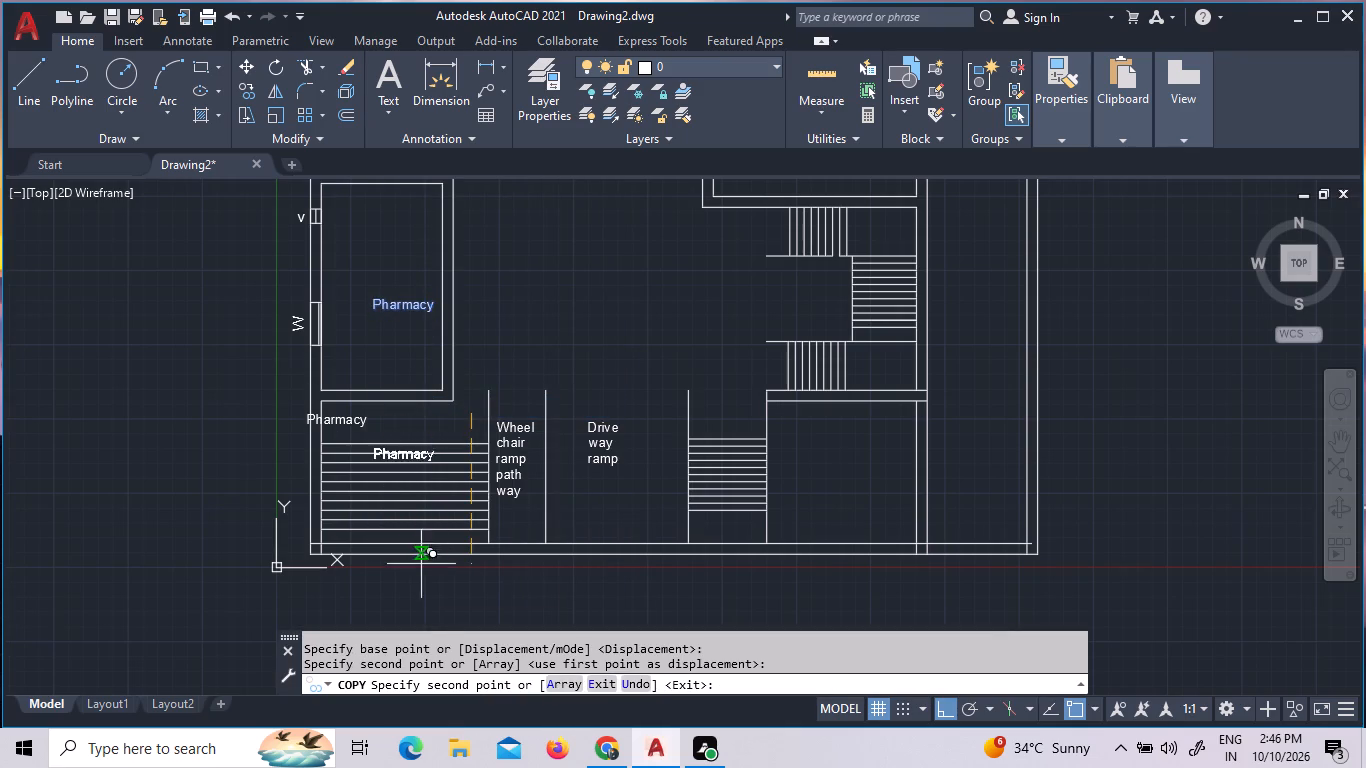
left_click(420, 583)
key("Escape")
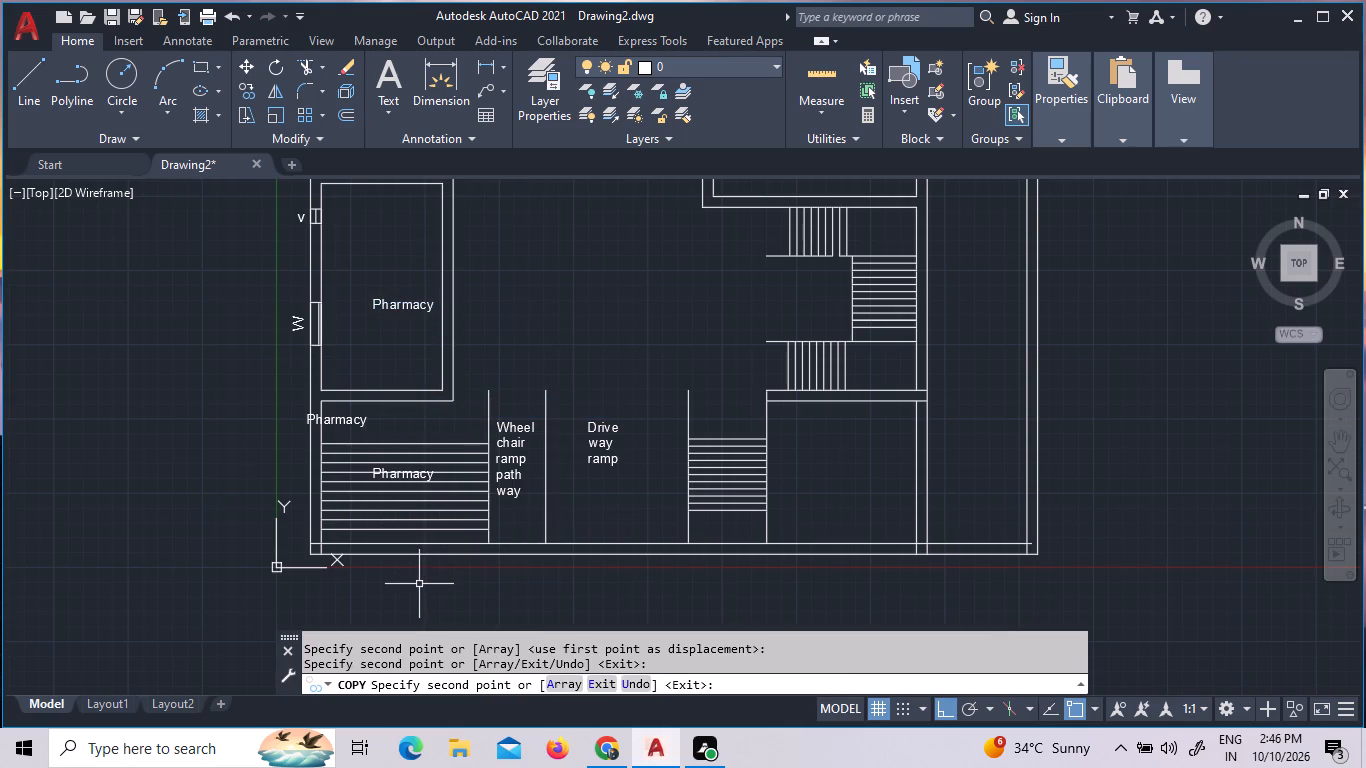
Move the upper copied "Pharmacy" label east, off the west wall and just above the first tread line.
left_click(362, 421)
right_click(362, 421)
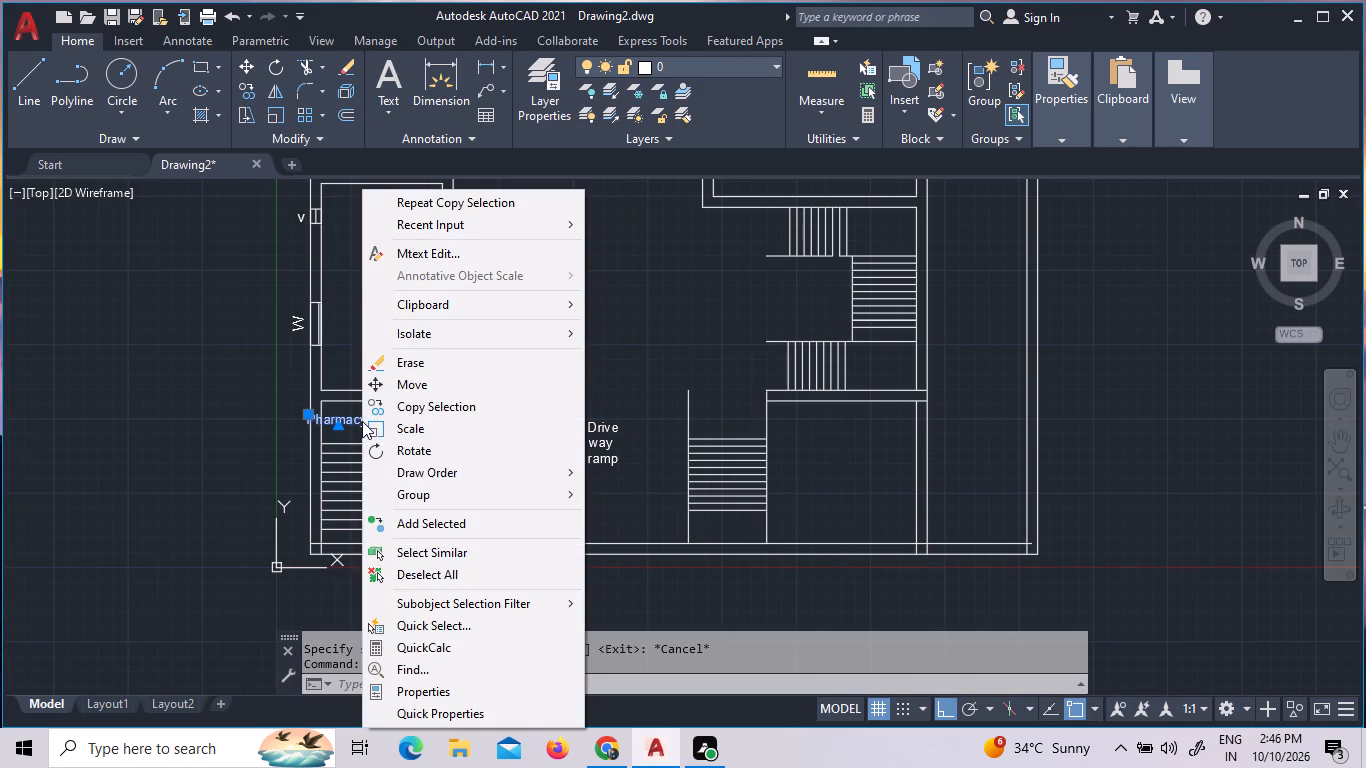
left_click(401, 392)
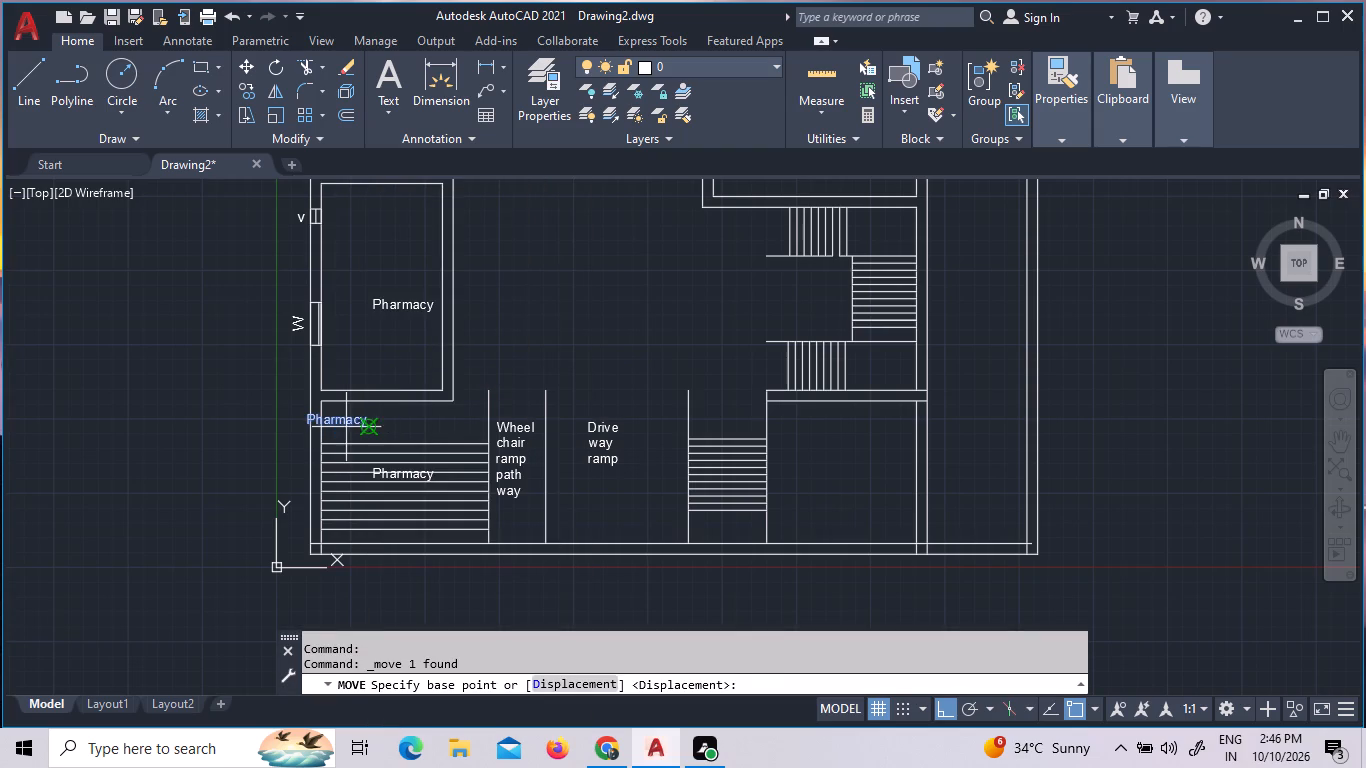
left_click(344, 423)
left_click(422, 441)
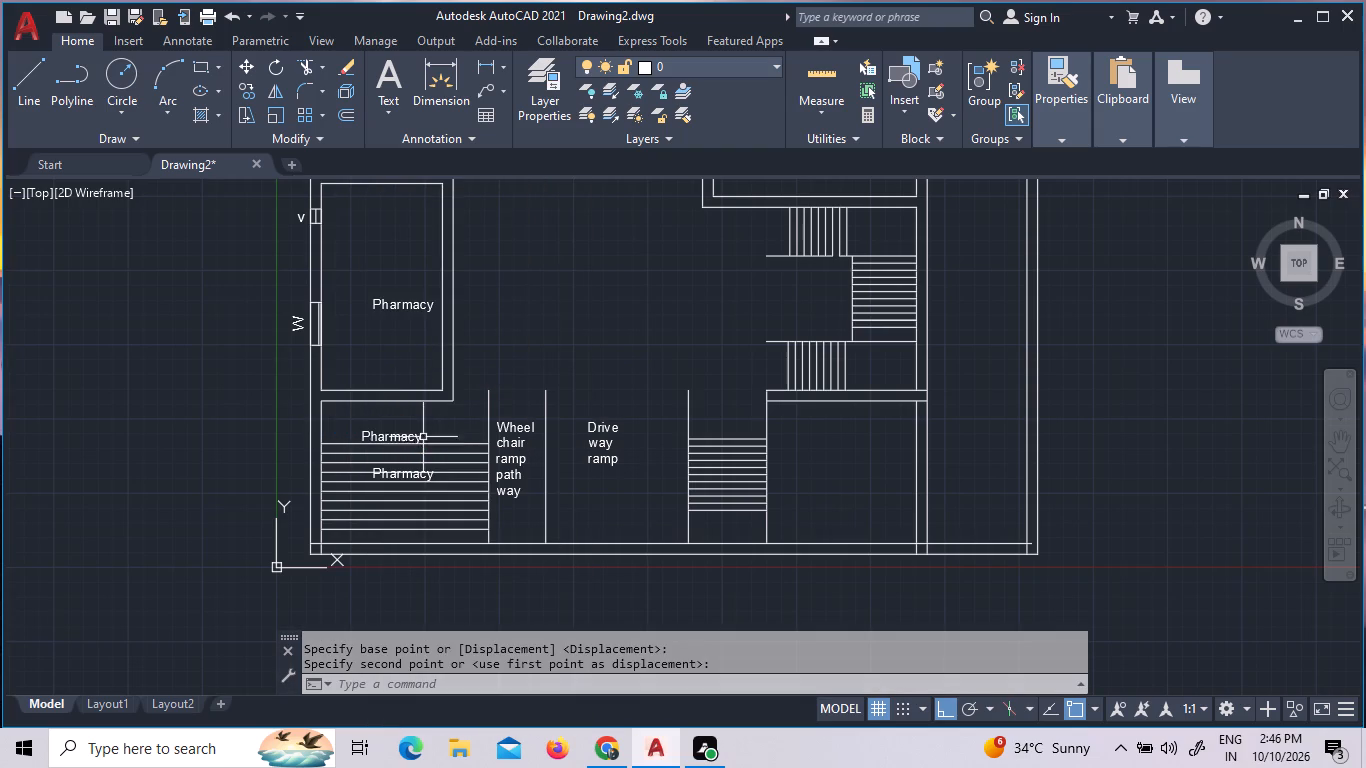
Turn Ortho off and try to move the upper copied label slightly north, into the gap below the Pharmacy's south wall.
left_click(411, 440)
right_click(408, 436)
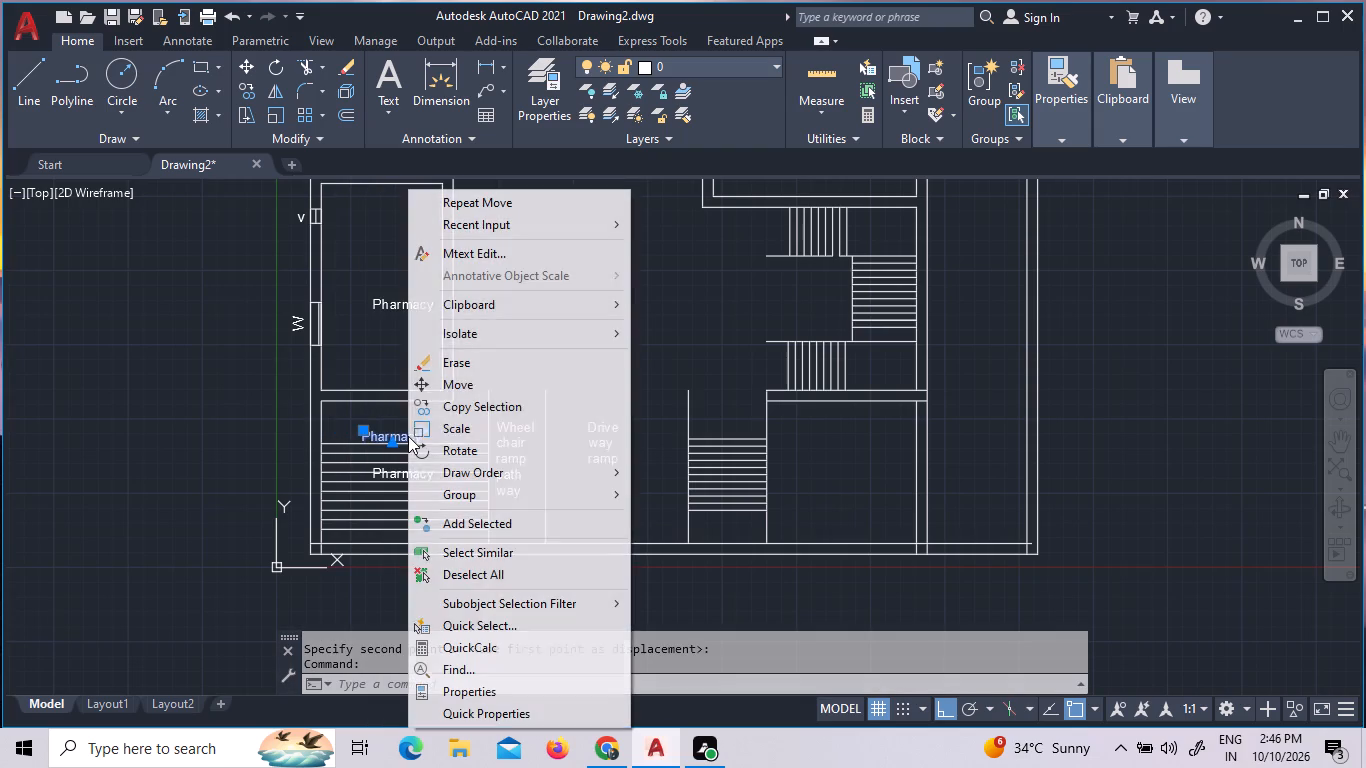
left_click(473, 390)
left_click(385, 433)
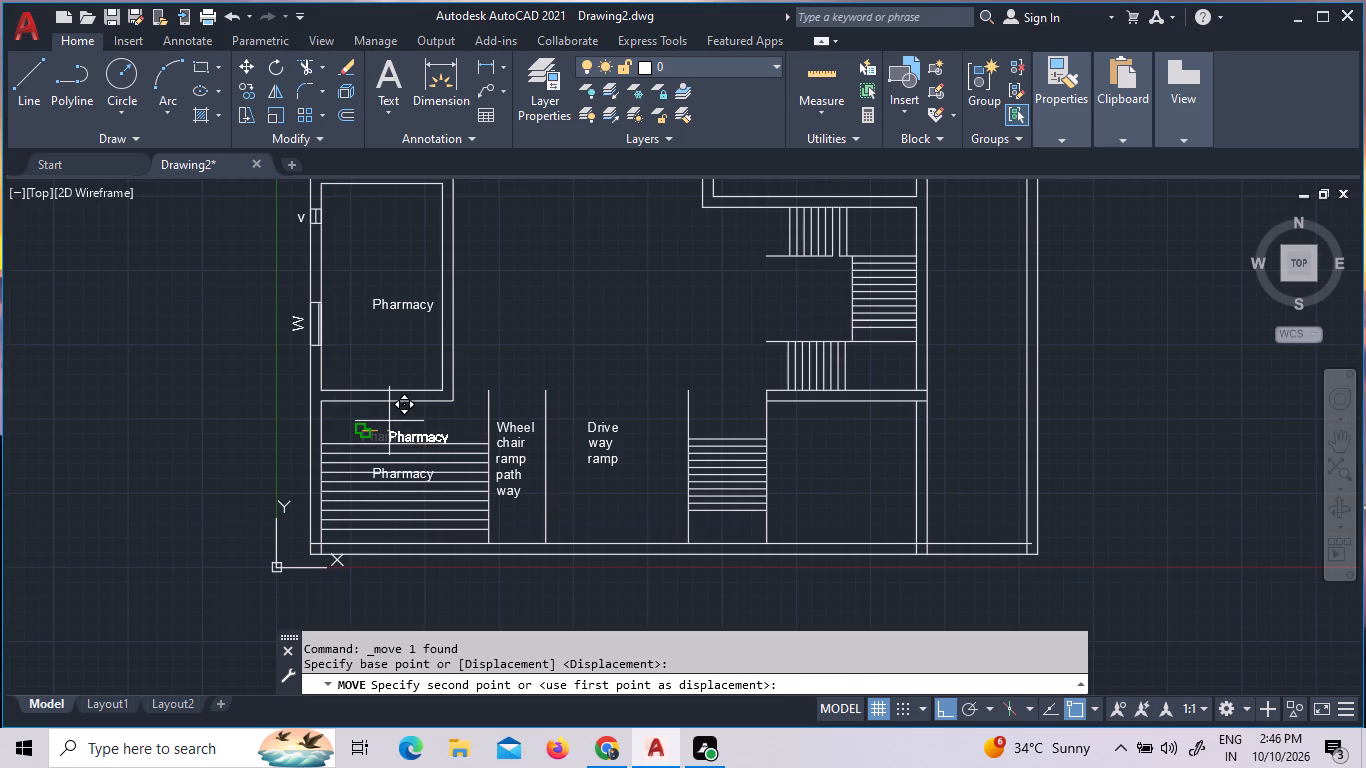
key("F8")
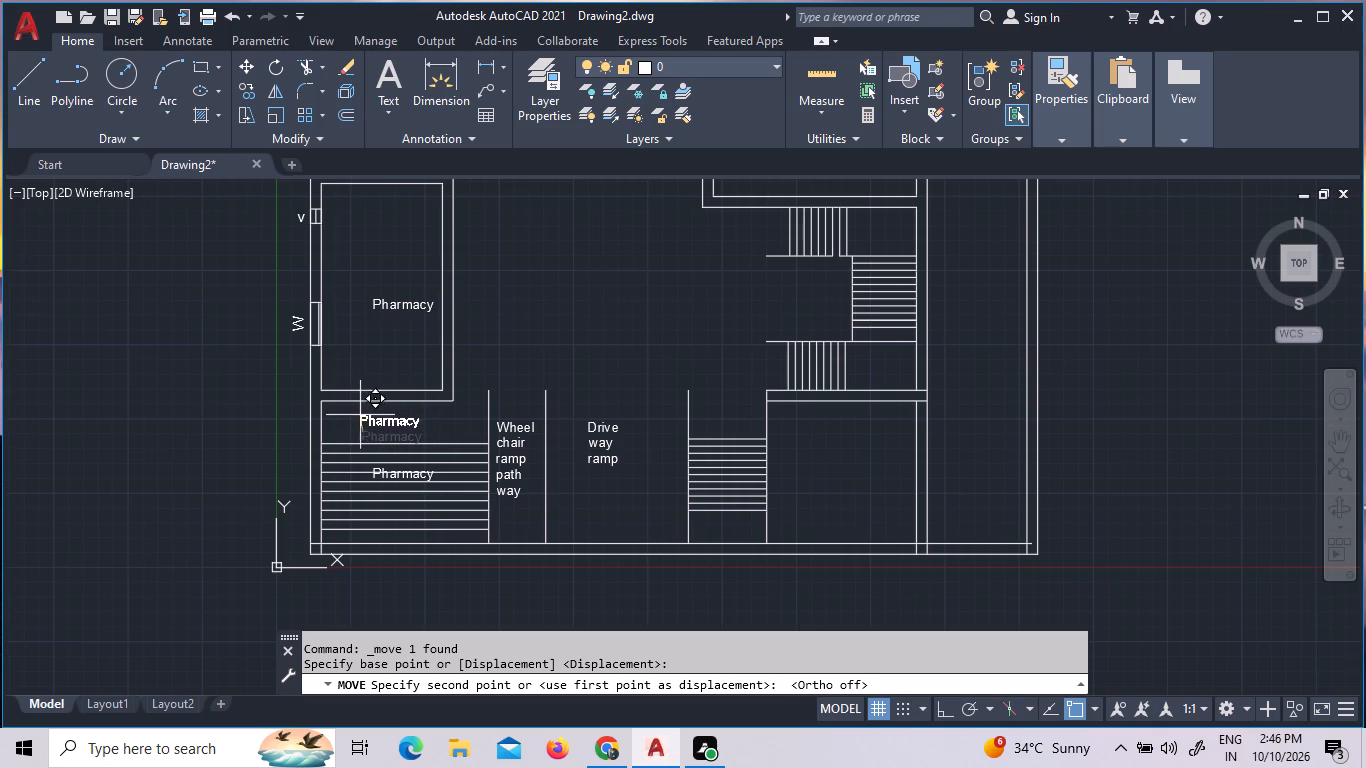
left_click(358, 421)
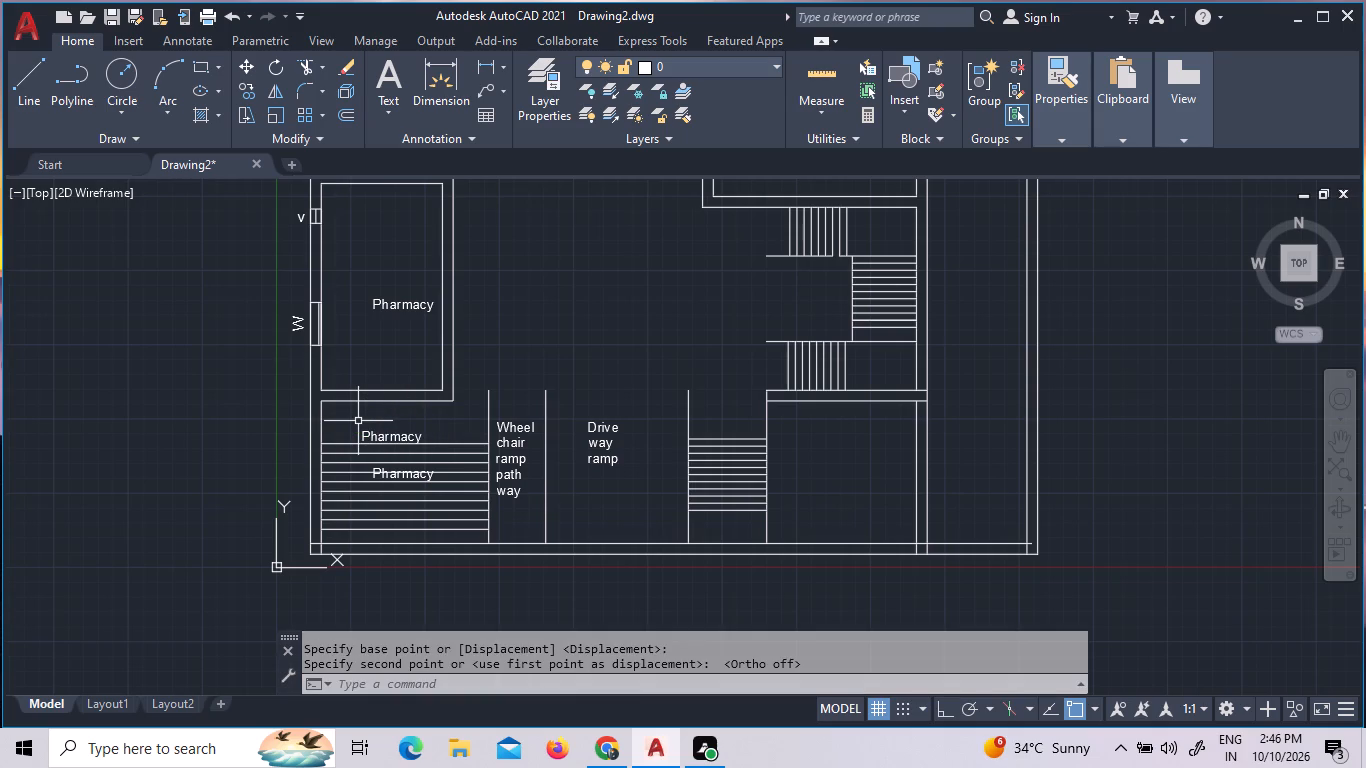
Replace the text of the upper copied "Pharmacy" label with "auto glass door".
triple_click(370, 435)
left_click(370, 435)
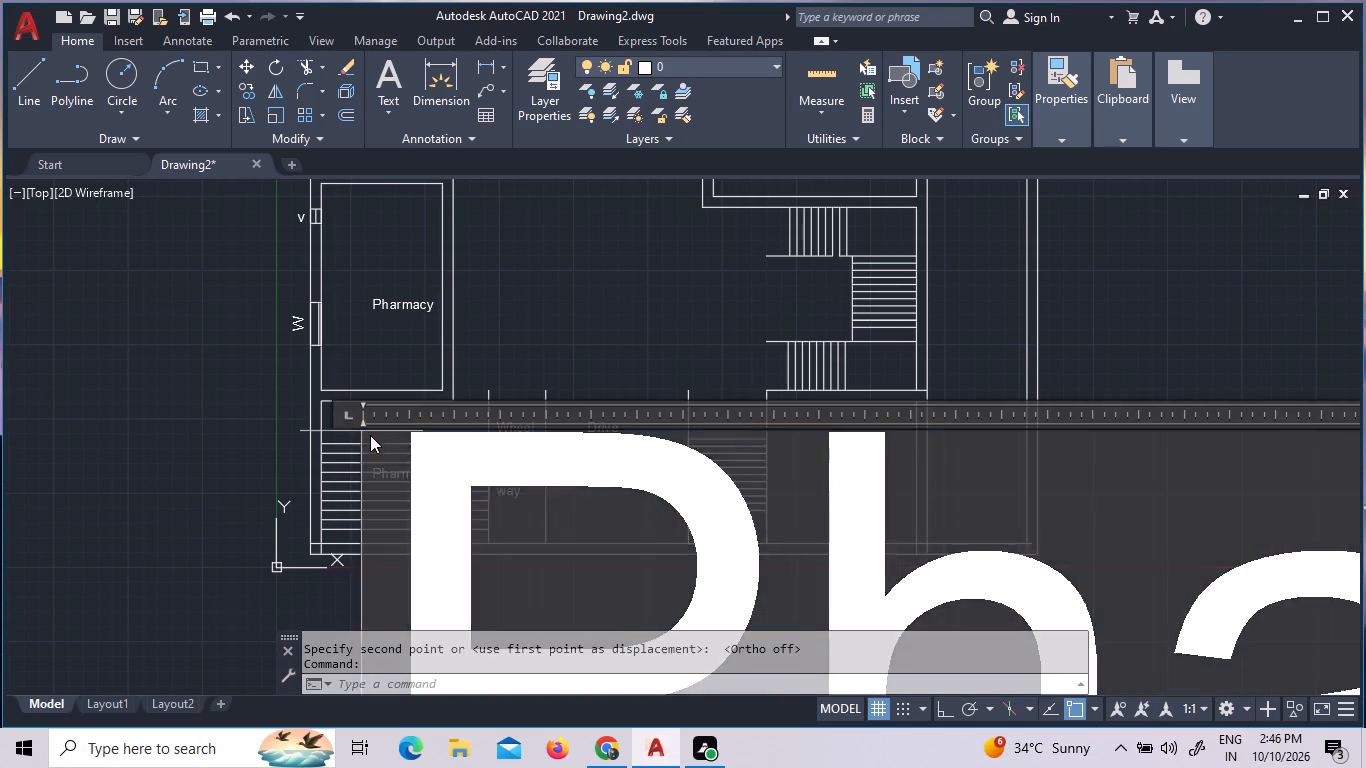
type("aut")
key("o")
key("space")
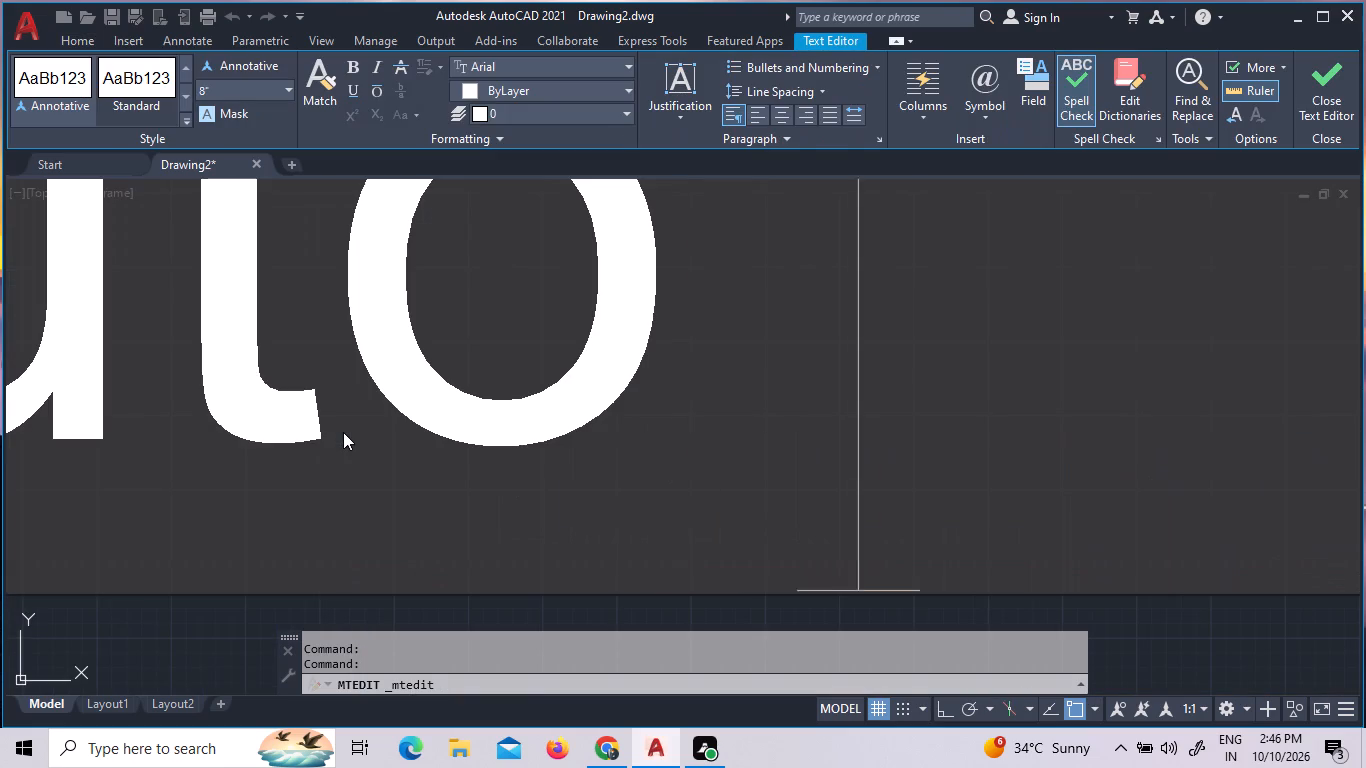
type("glass door")
key("Return")
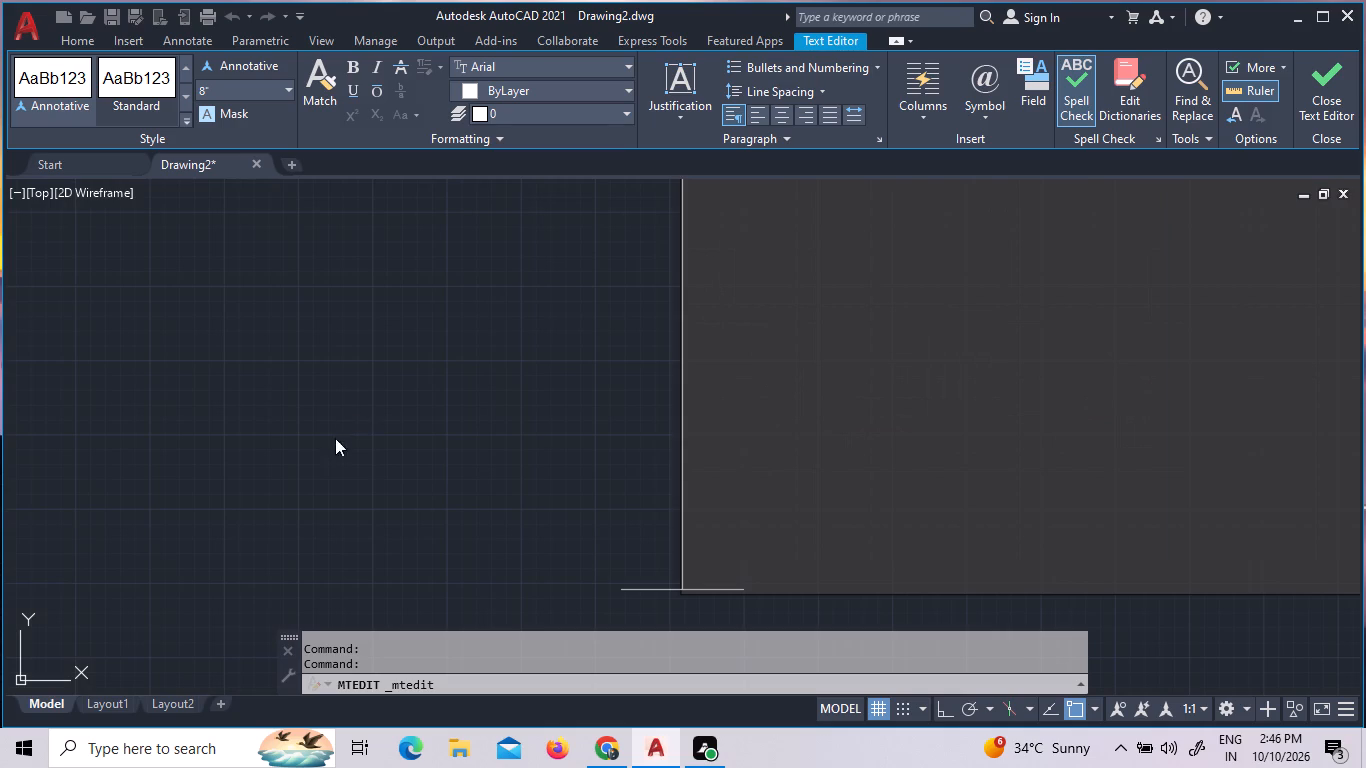
scroll(335, 445, "down", 6)
scroll(394, 508, "down", 3)
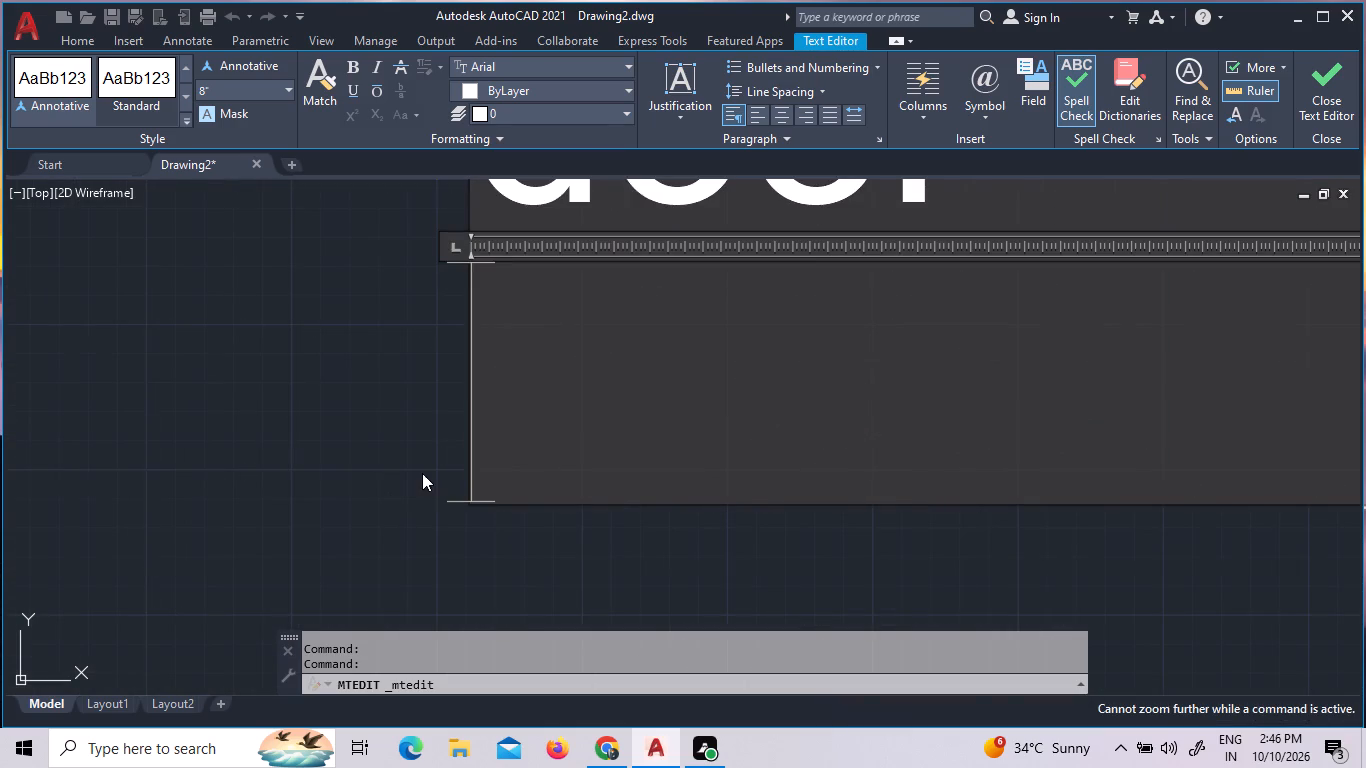
key("BackSpace")
scroll(425, 473, "down", 4)
scroll(529, 464, "down", 9)
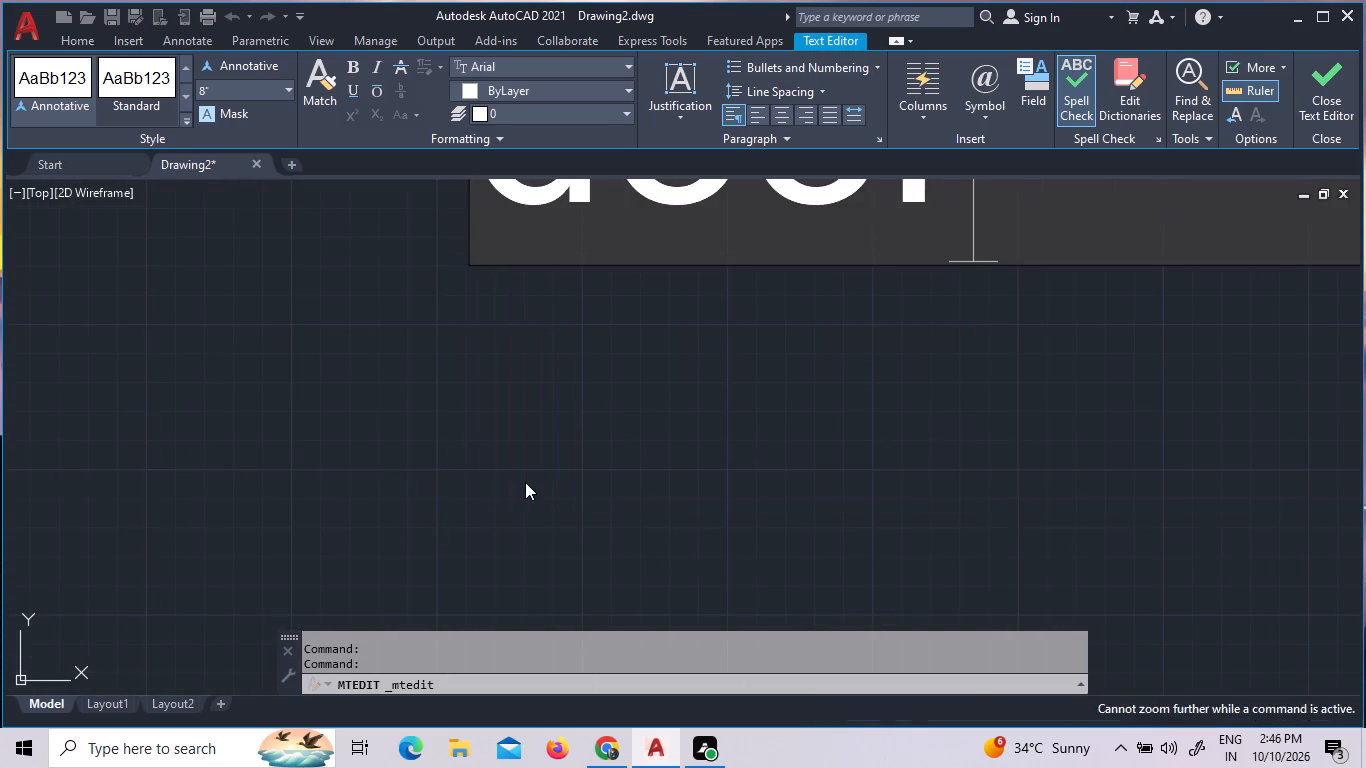
middle_click_drag(1287, 521, 1261, 530)
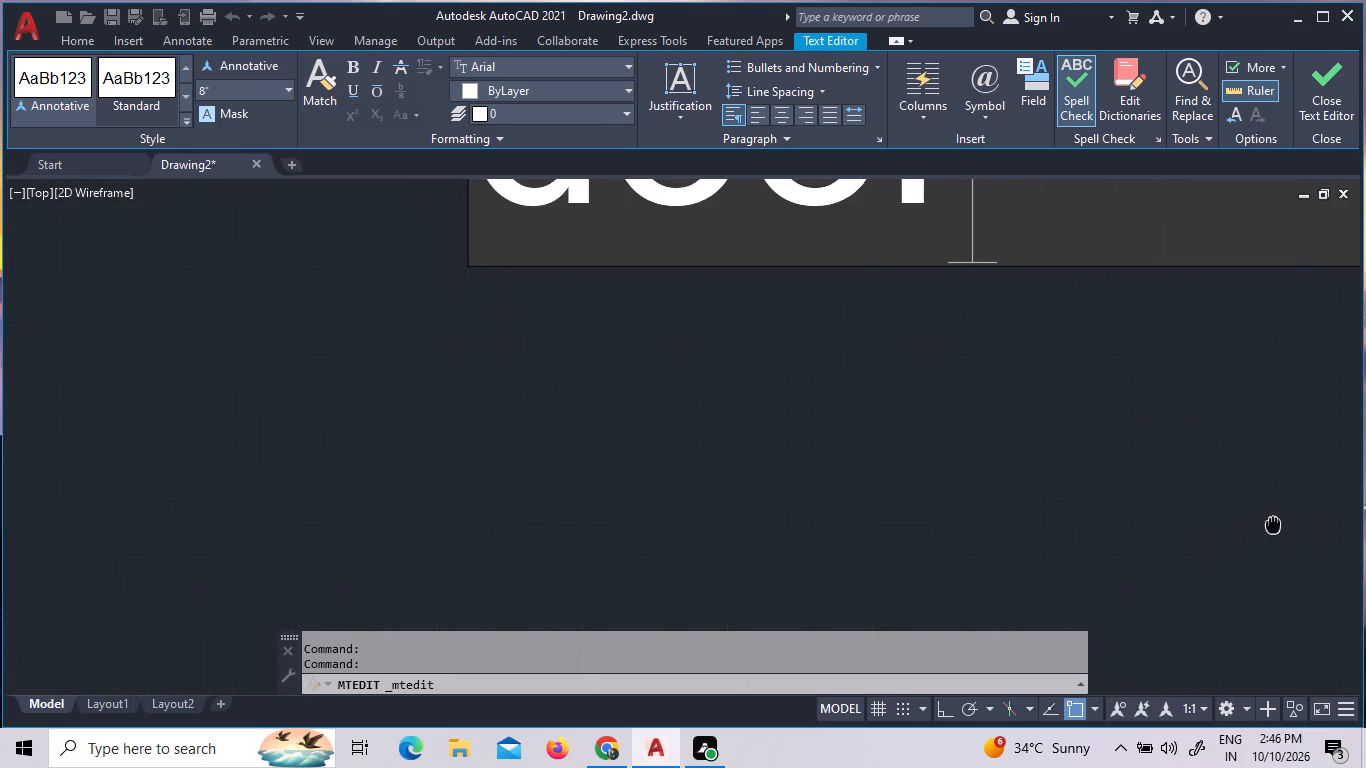
middle_click_drag(1261, 530, 1101, 517)
middle_click_drag(1041, 453, 1081, 681)
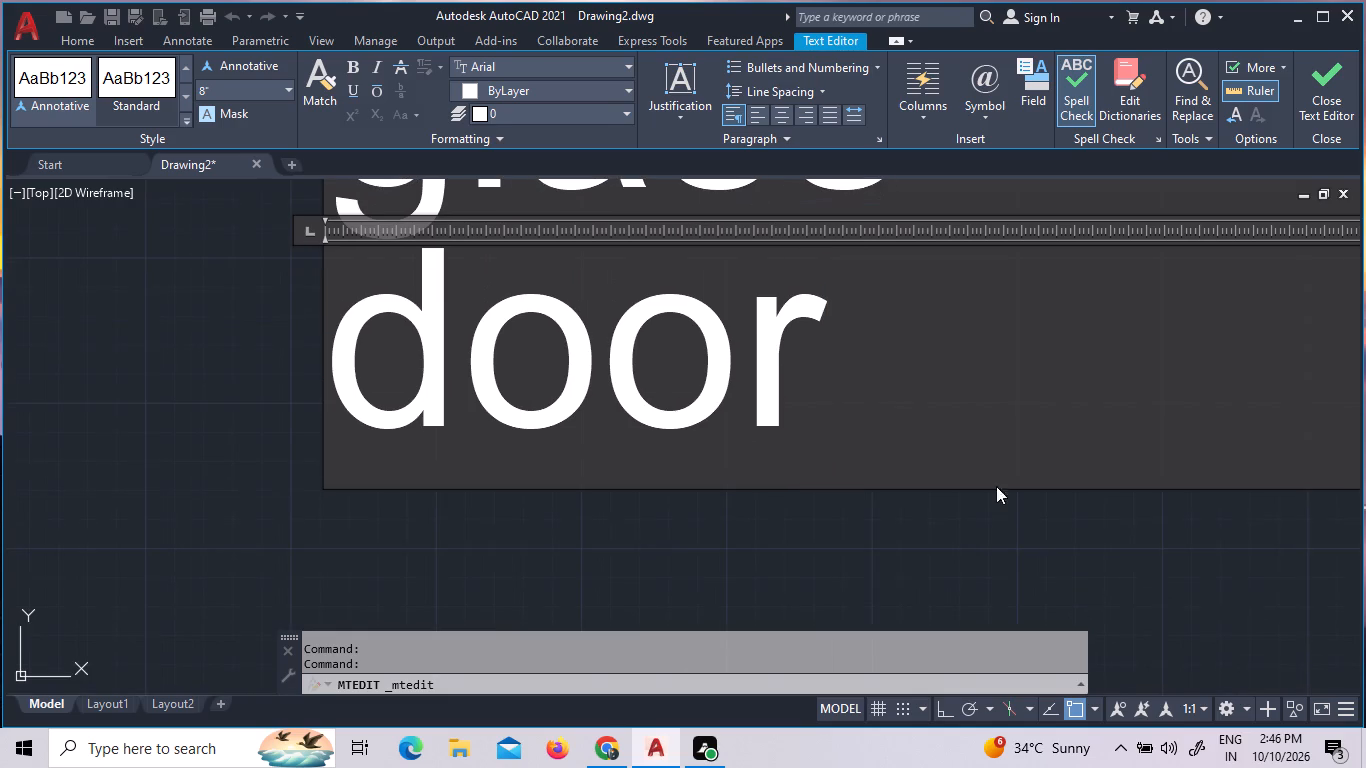
key("Escape")
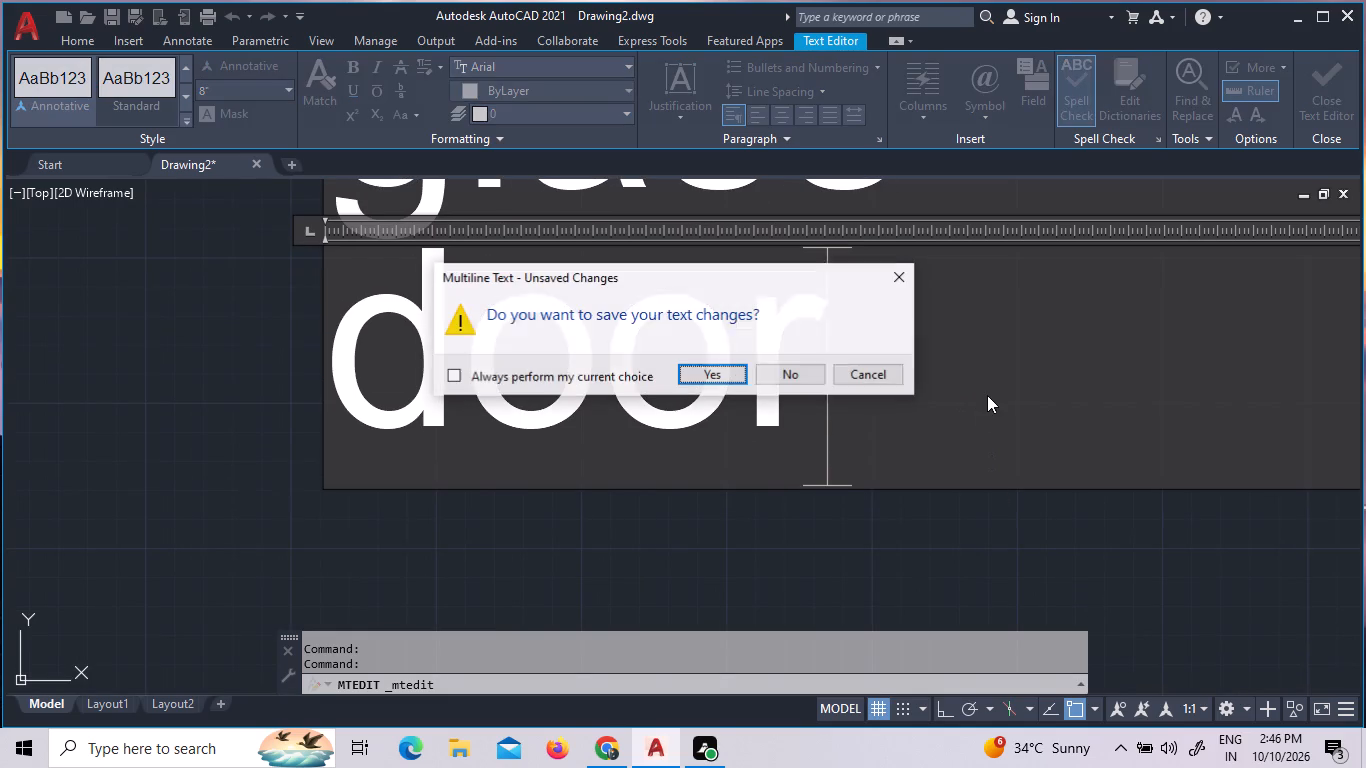
left_click(909, 265)
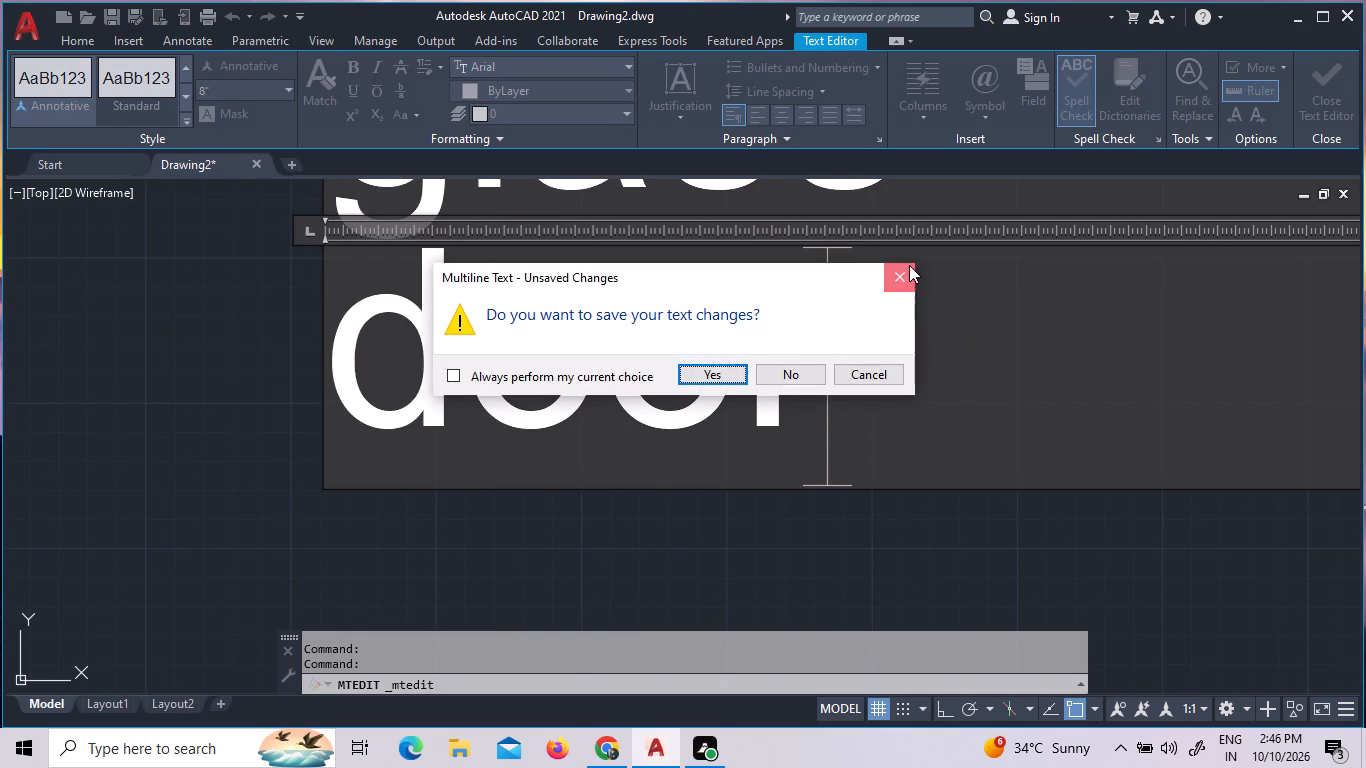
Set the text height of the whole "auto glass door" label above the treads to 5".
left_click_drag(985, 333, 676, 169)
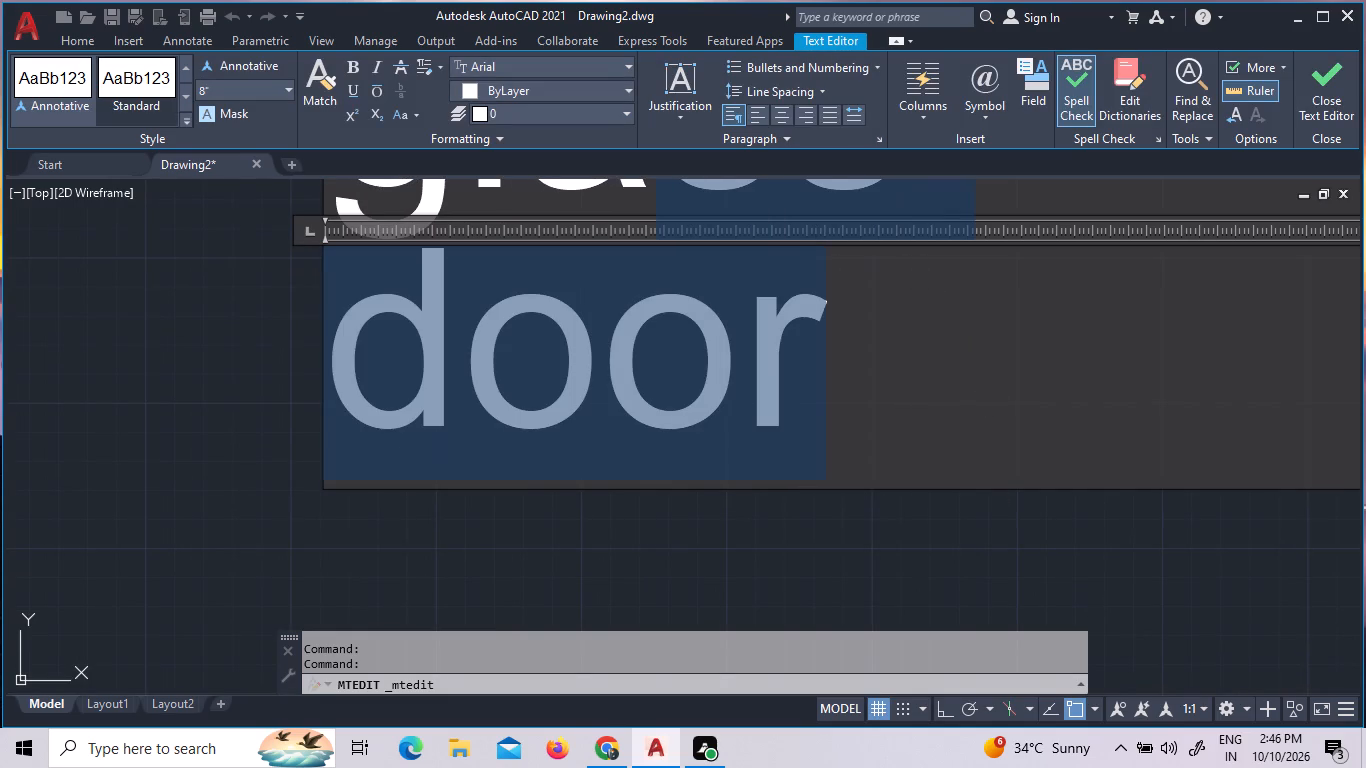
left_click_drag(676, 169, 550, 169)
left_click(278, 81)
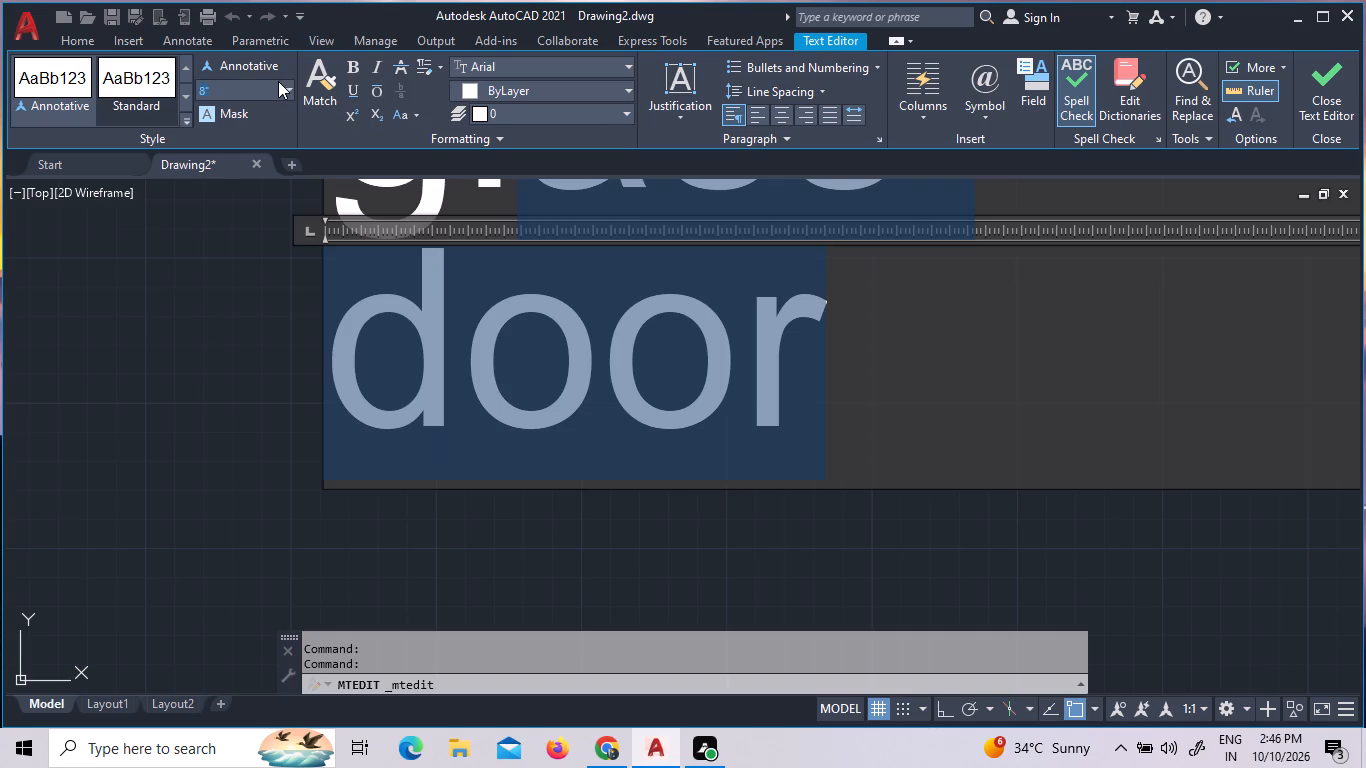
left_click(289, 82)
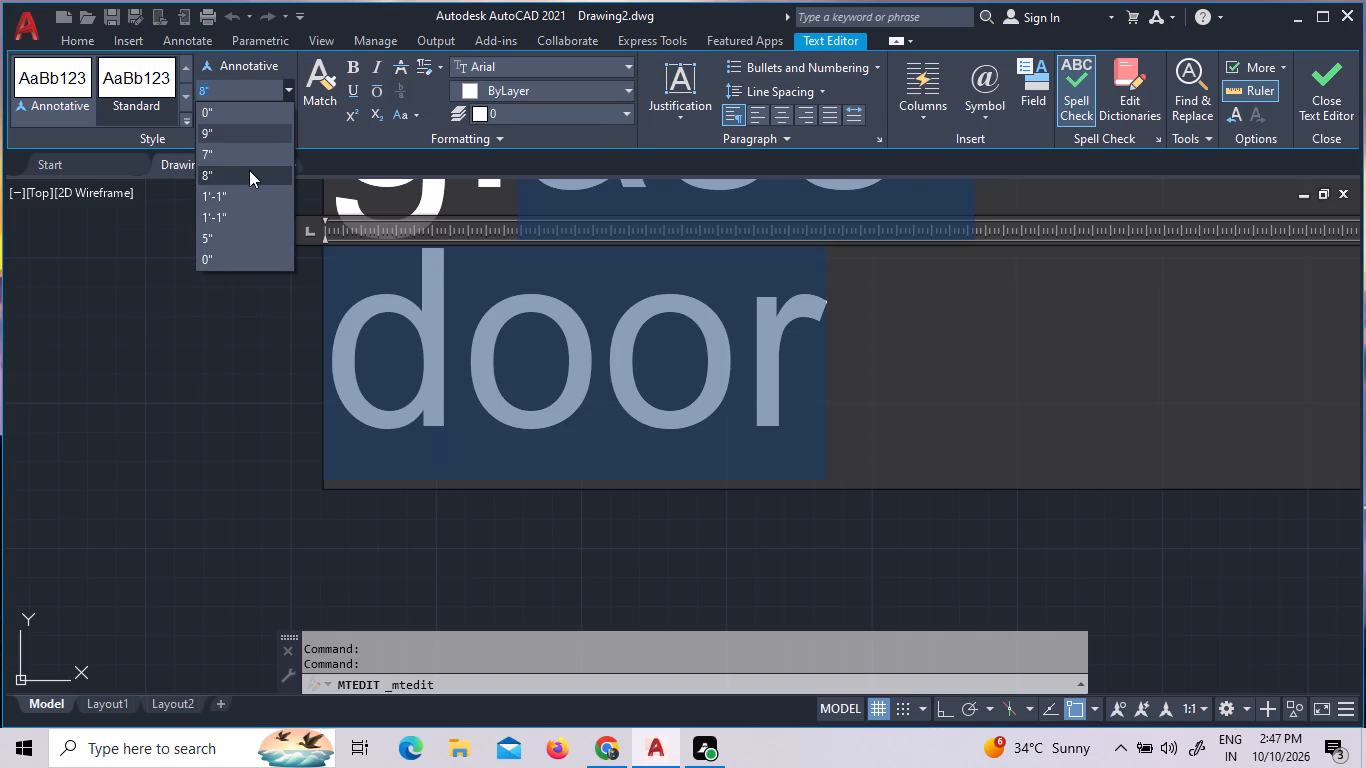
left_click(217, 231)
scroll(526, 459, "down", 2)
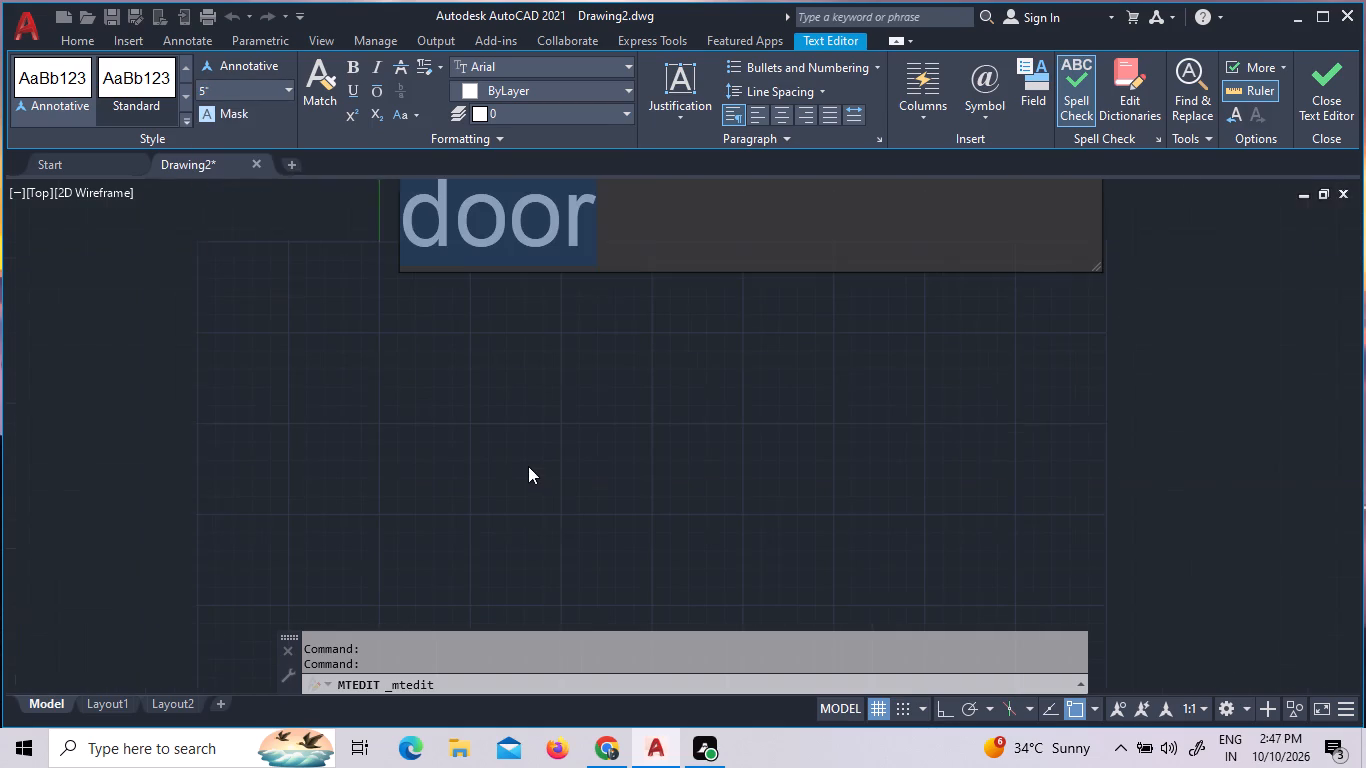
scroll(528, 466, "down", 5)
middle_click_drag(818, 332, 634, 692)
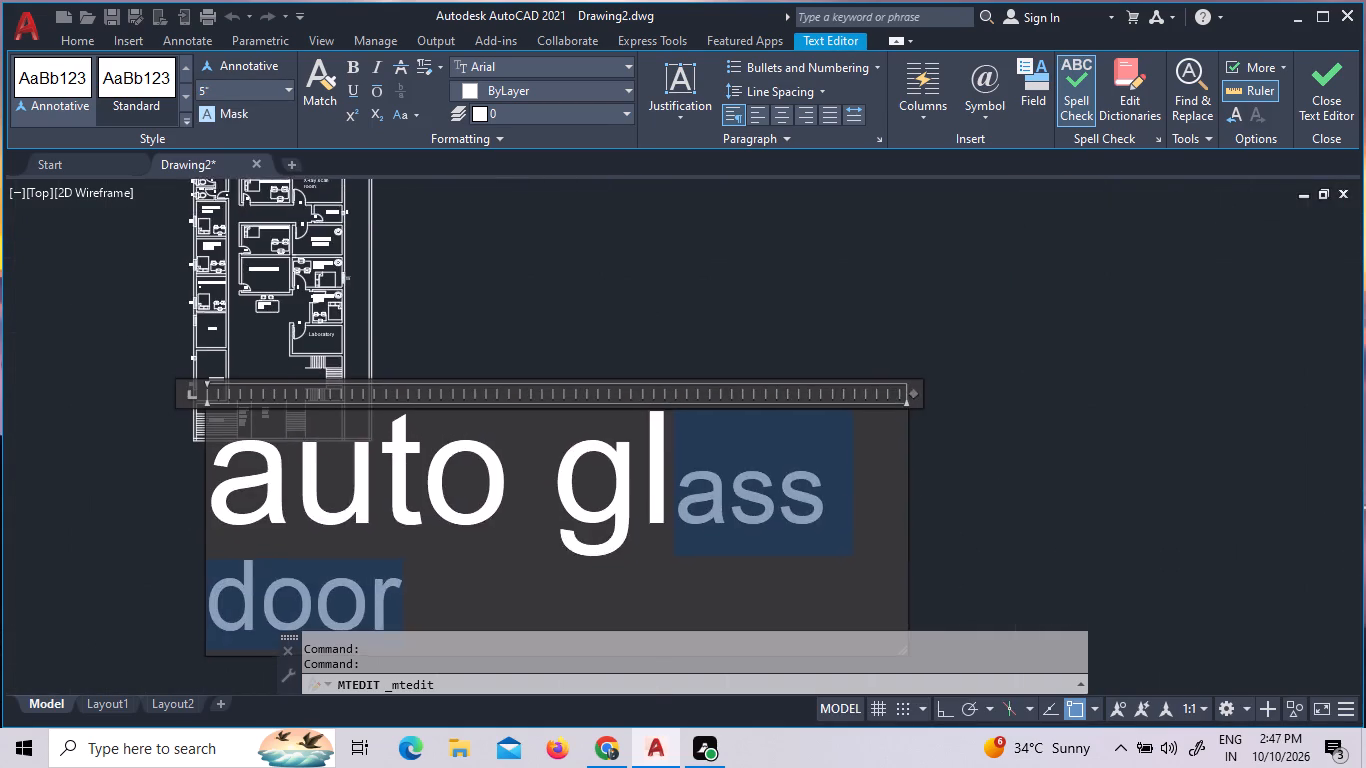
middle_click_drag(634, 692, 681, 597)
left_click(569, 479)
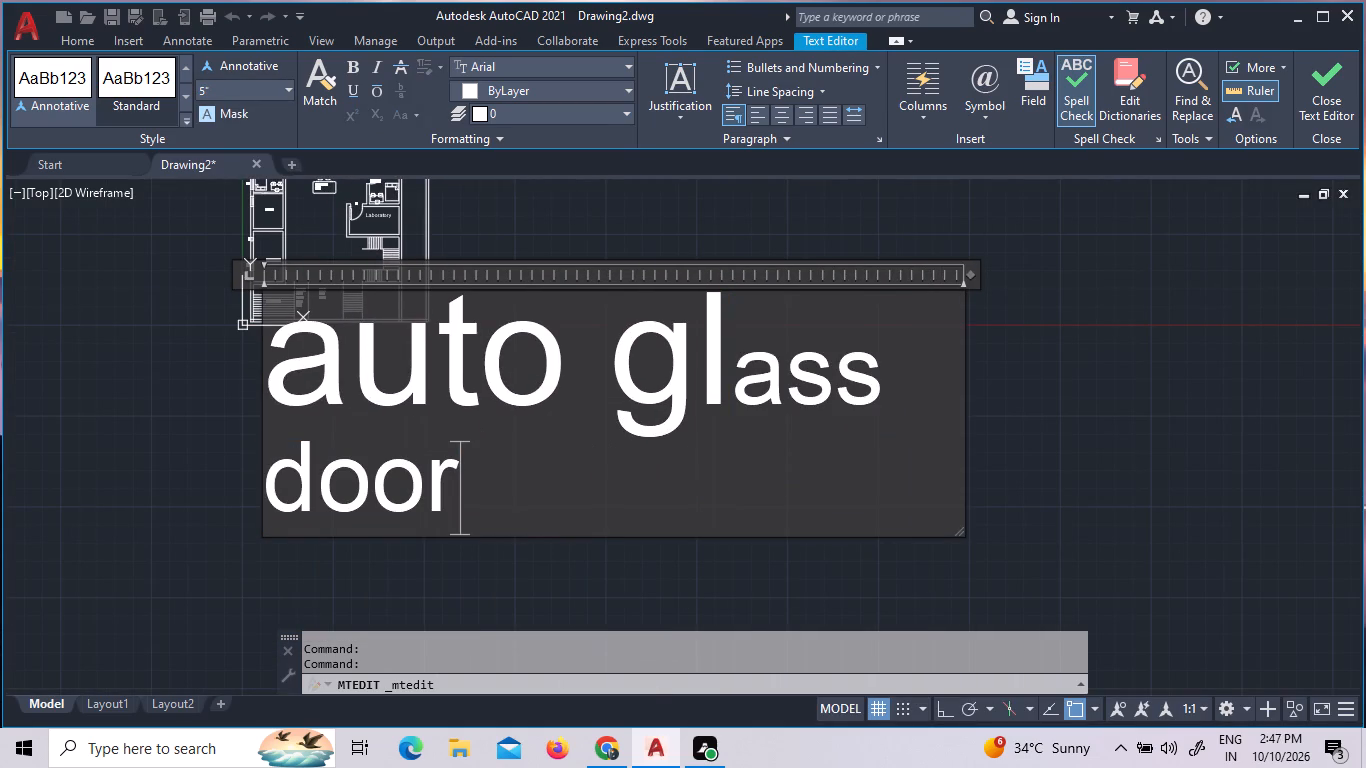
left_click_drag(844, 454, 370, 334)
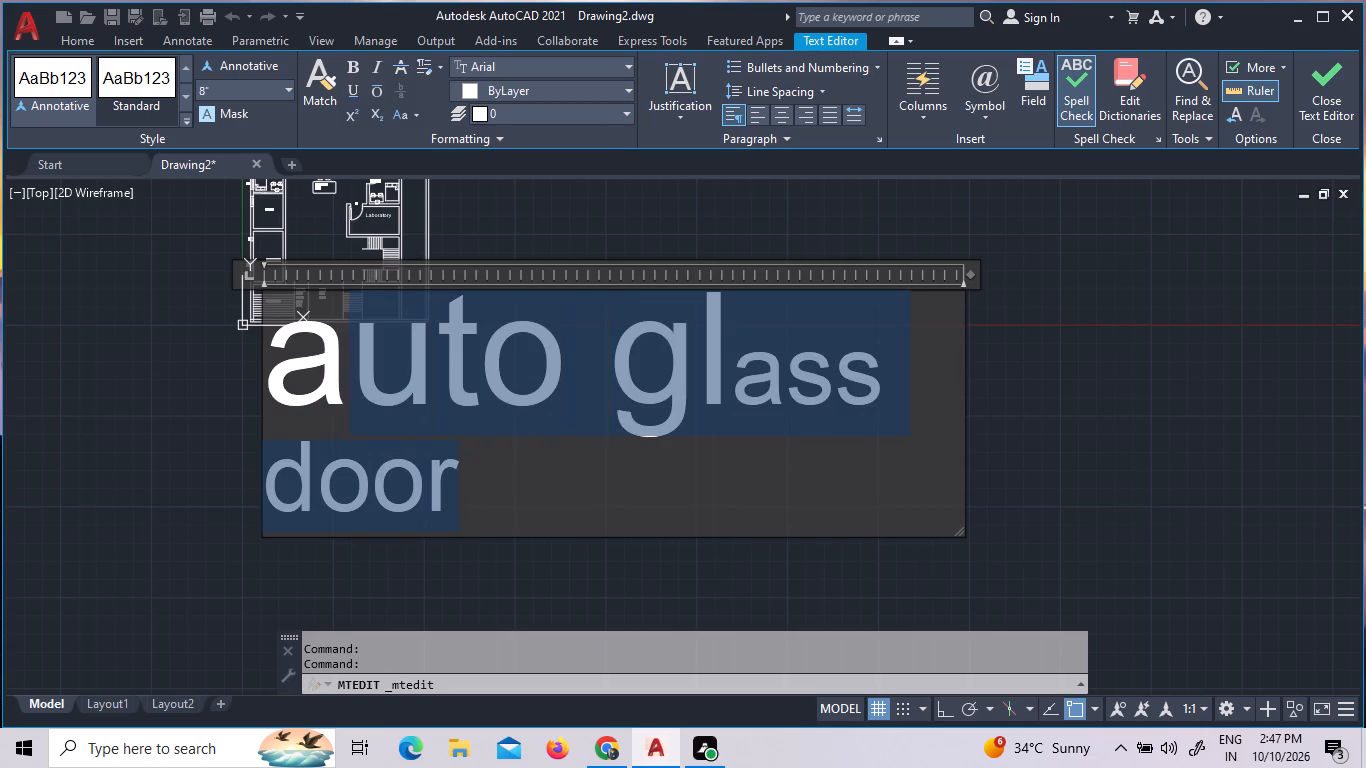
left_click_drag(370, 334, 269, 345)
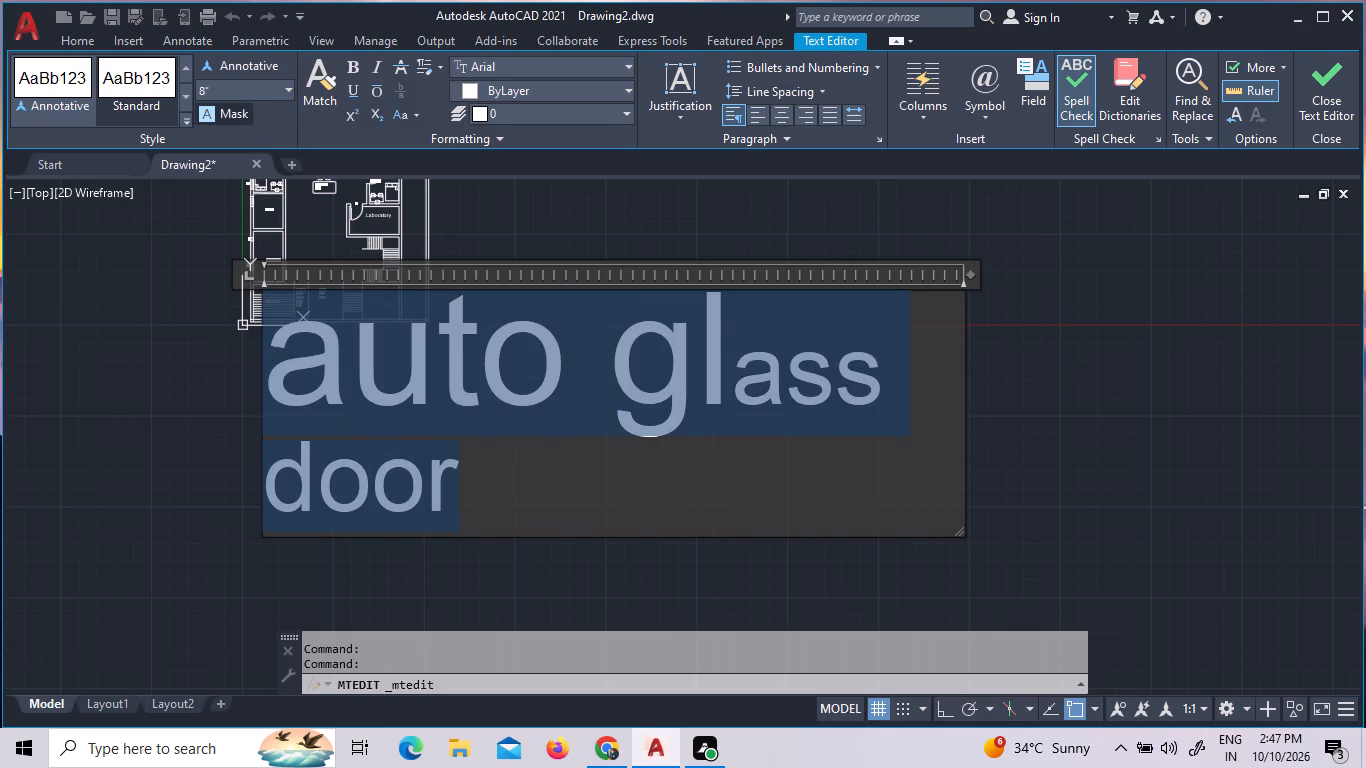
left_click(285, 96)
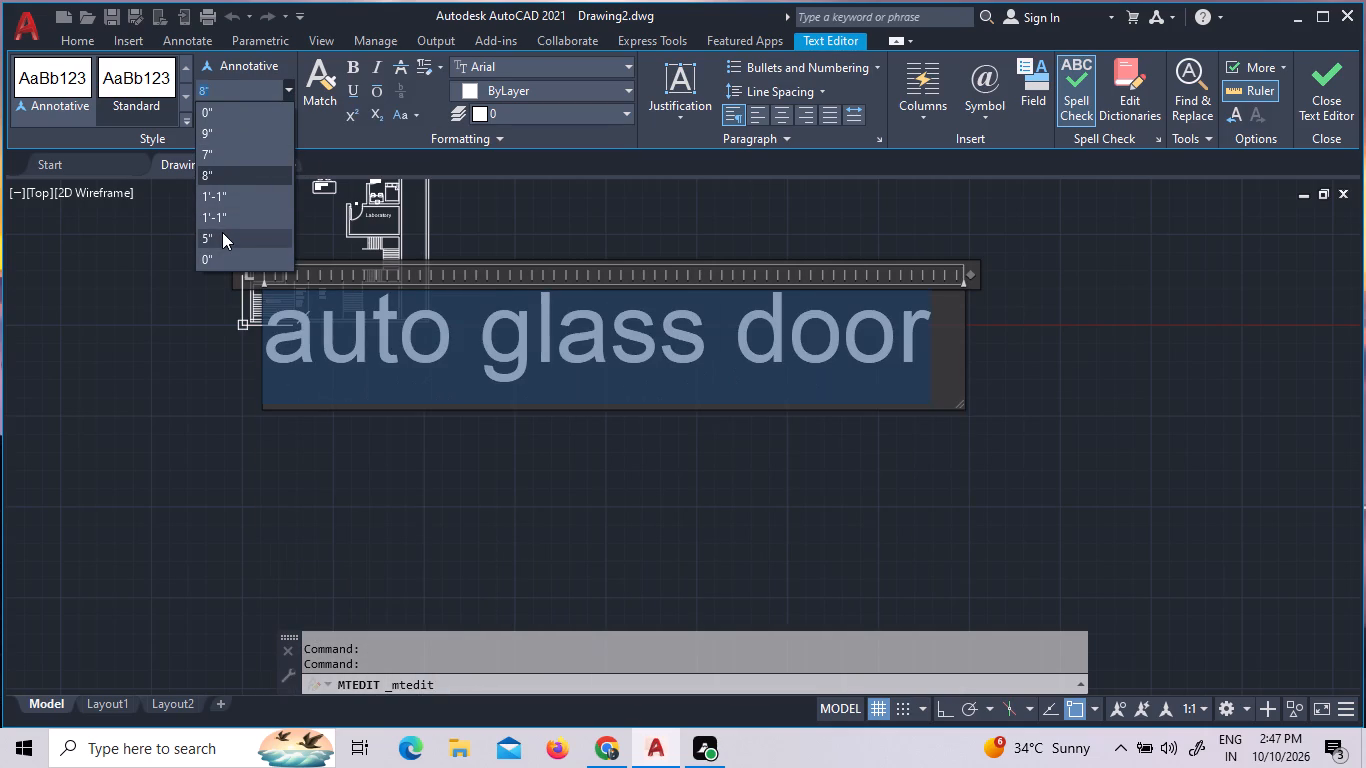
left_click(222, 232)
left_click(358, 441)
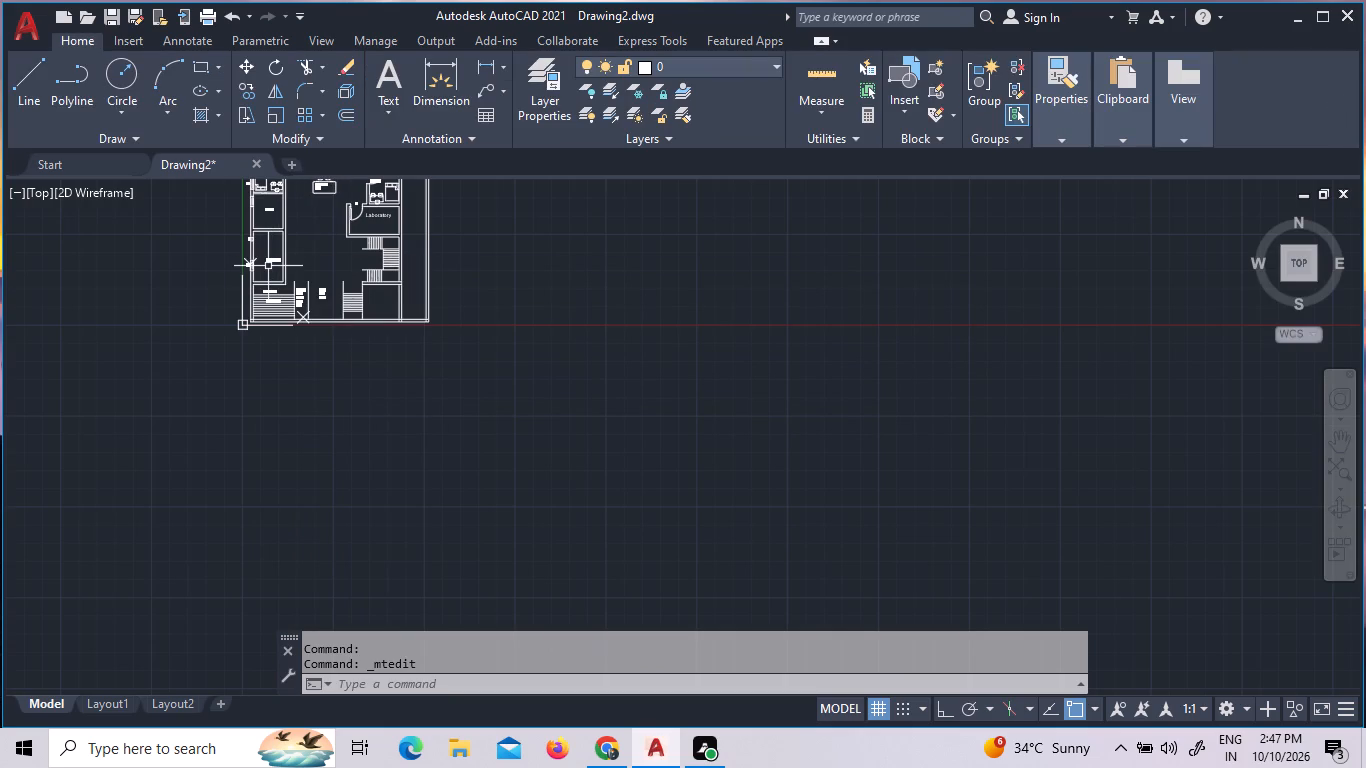
Insert the word "sliding" before "door" in the auto glass door label.
scroll(268, 266, "up", 4)
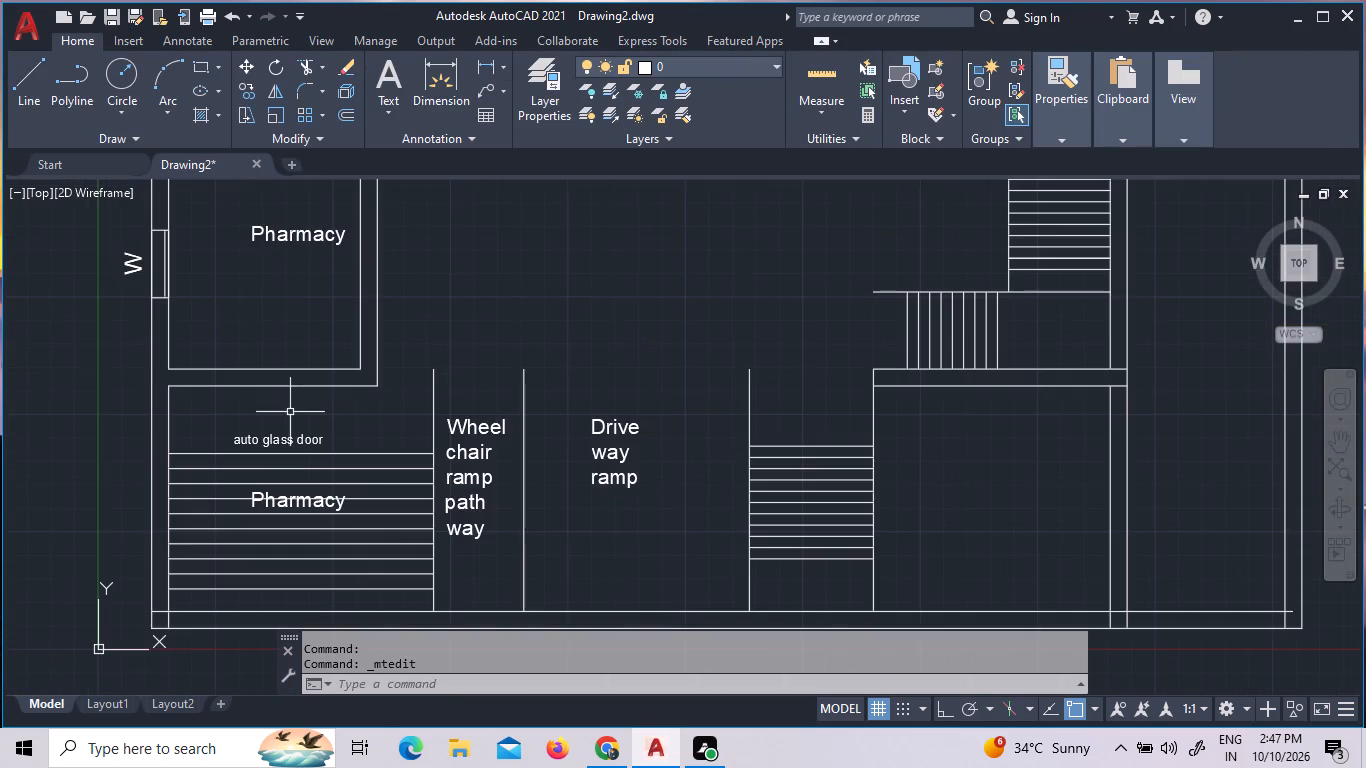
scroll(304, 445, "up", 5)
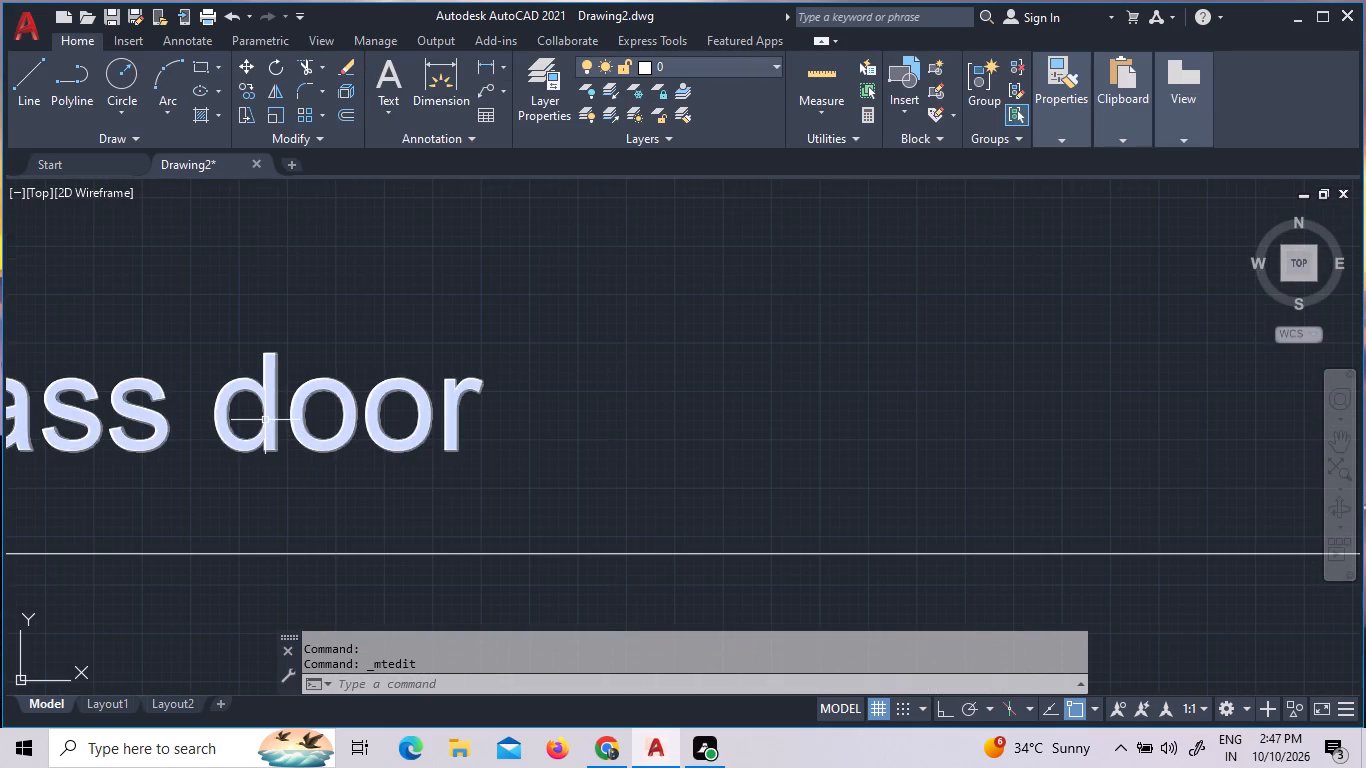
triple_click(265, 420)
left_click(265, 420)
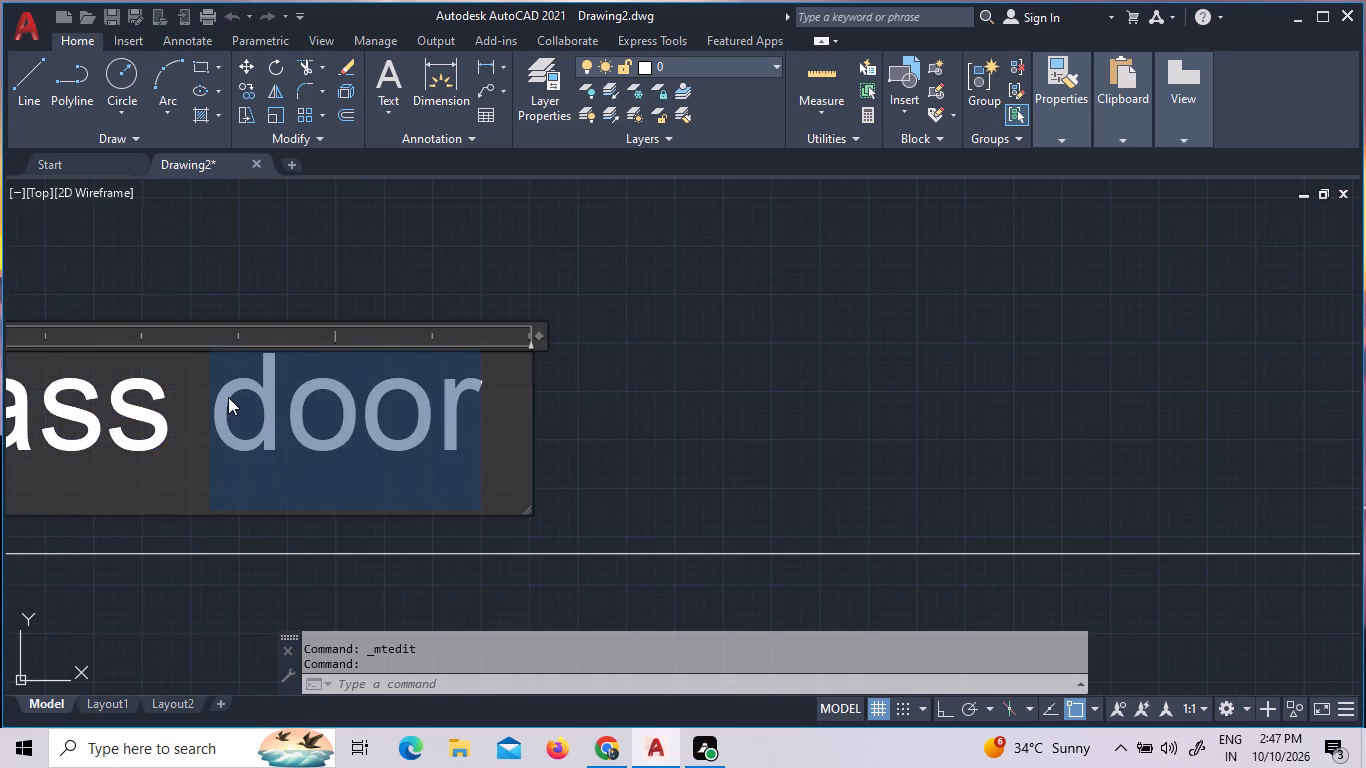
left_click(226, 397)
left_click(216, 397)
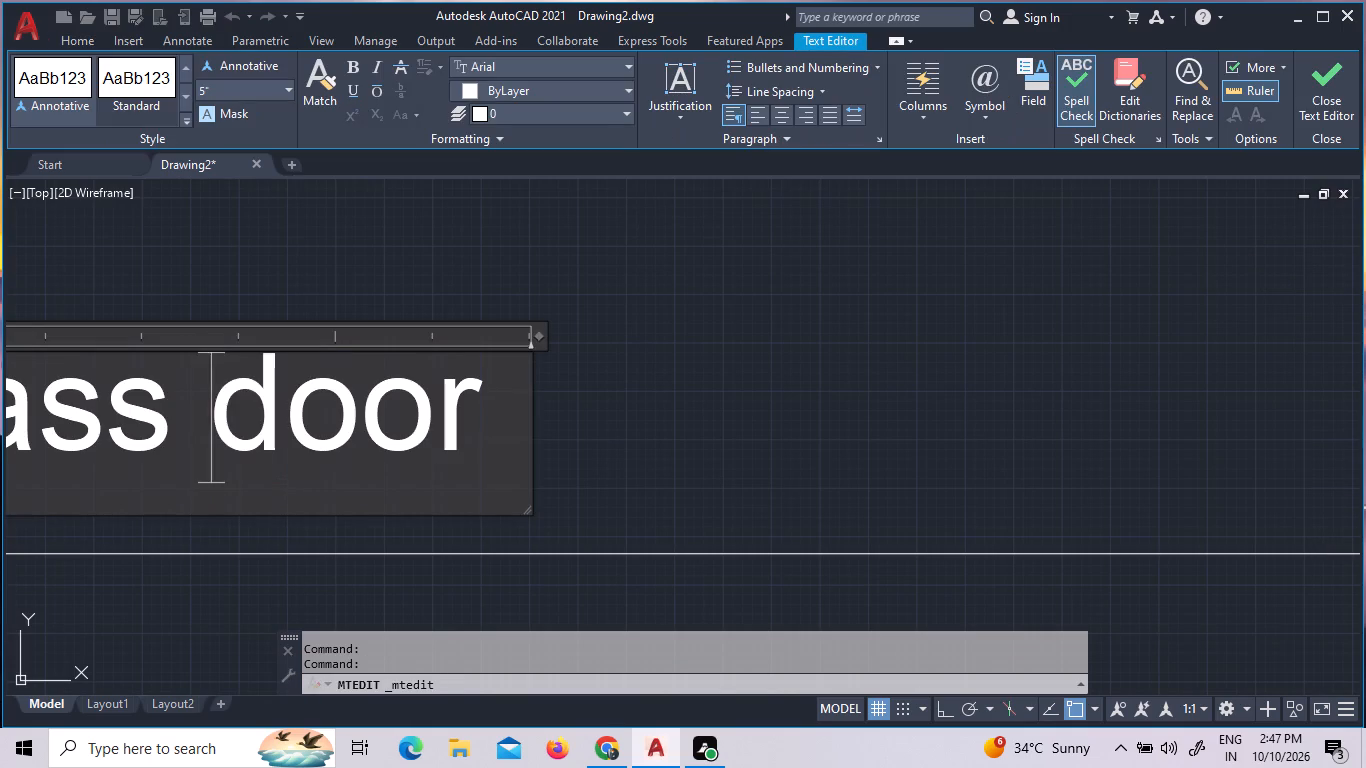
key("s")
key("l")
key("i")
key("d")
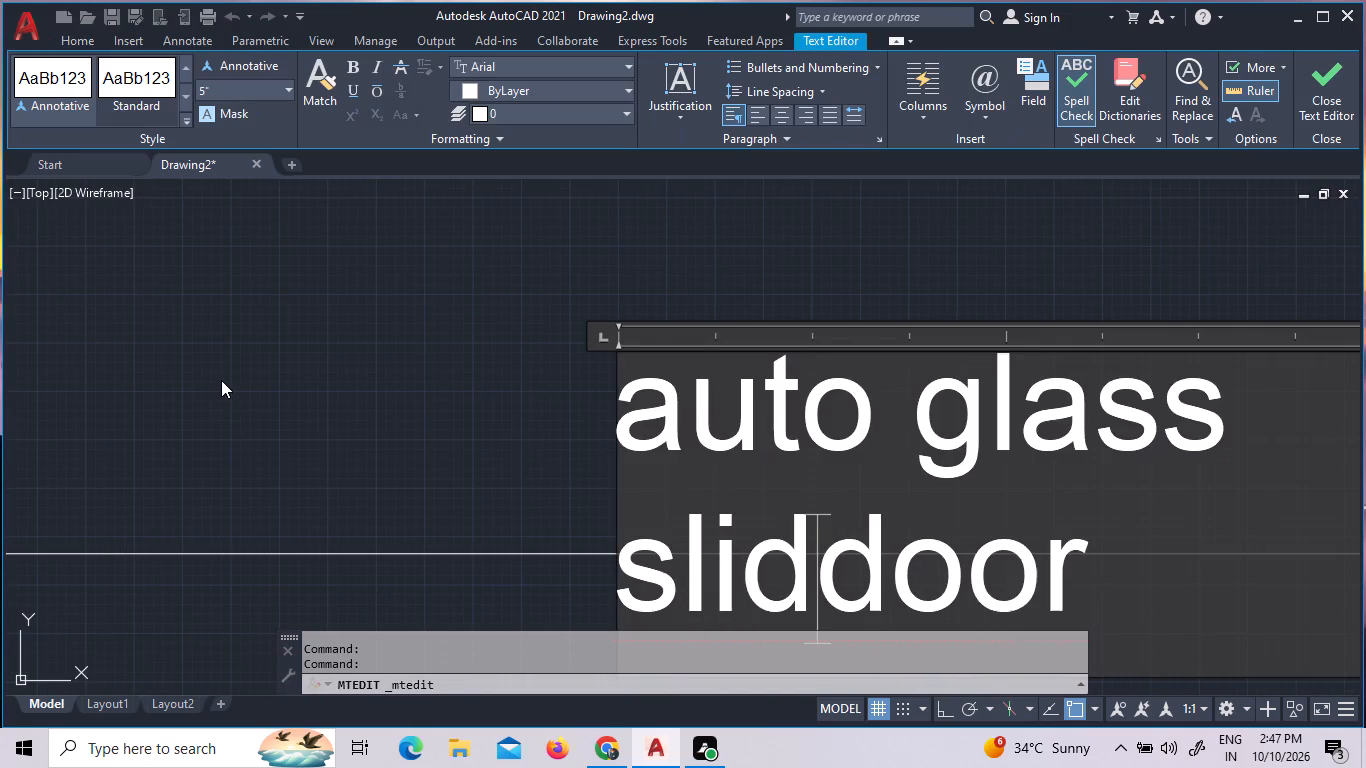
key("i")
type("ng")
key("space")
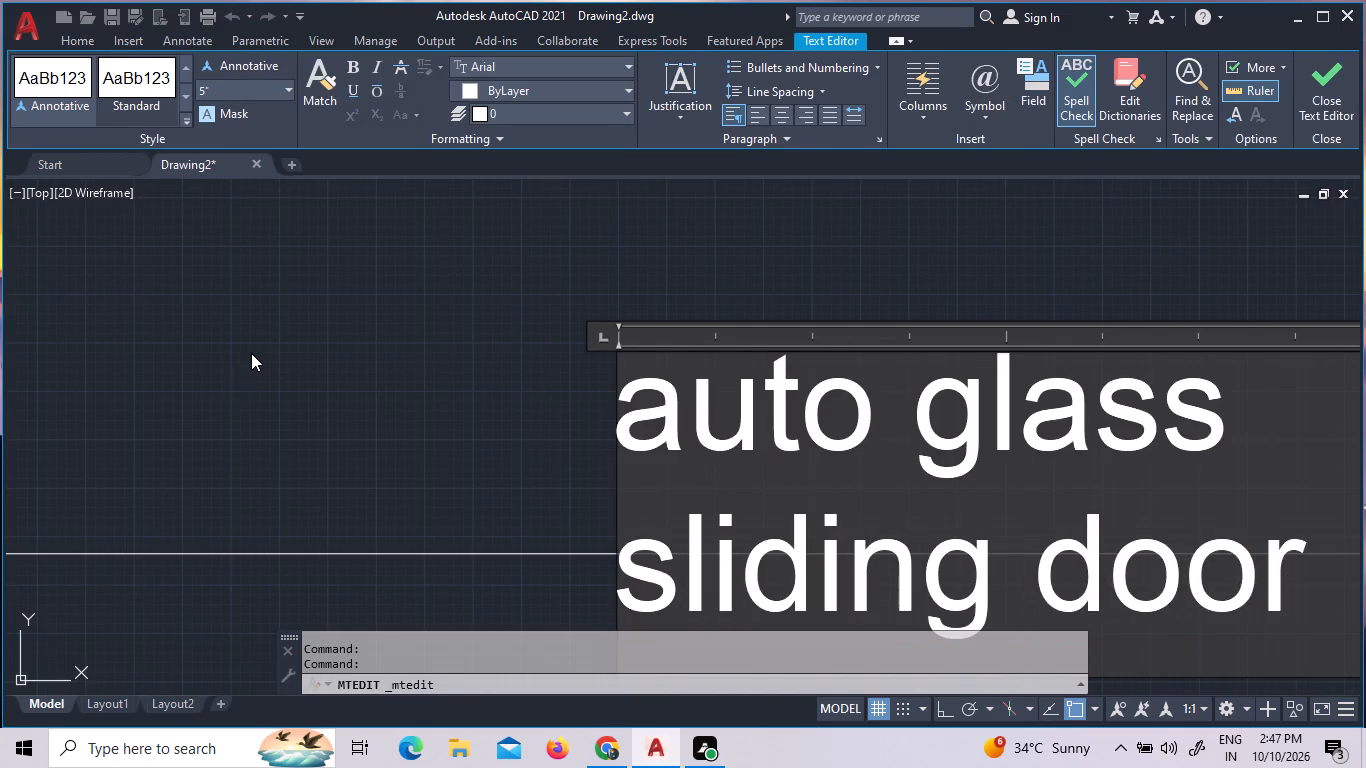
Set the text height of the whole "auto glass sliding door" label to 8".
scroll(254, 348, "down", 2)
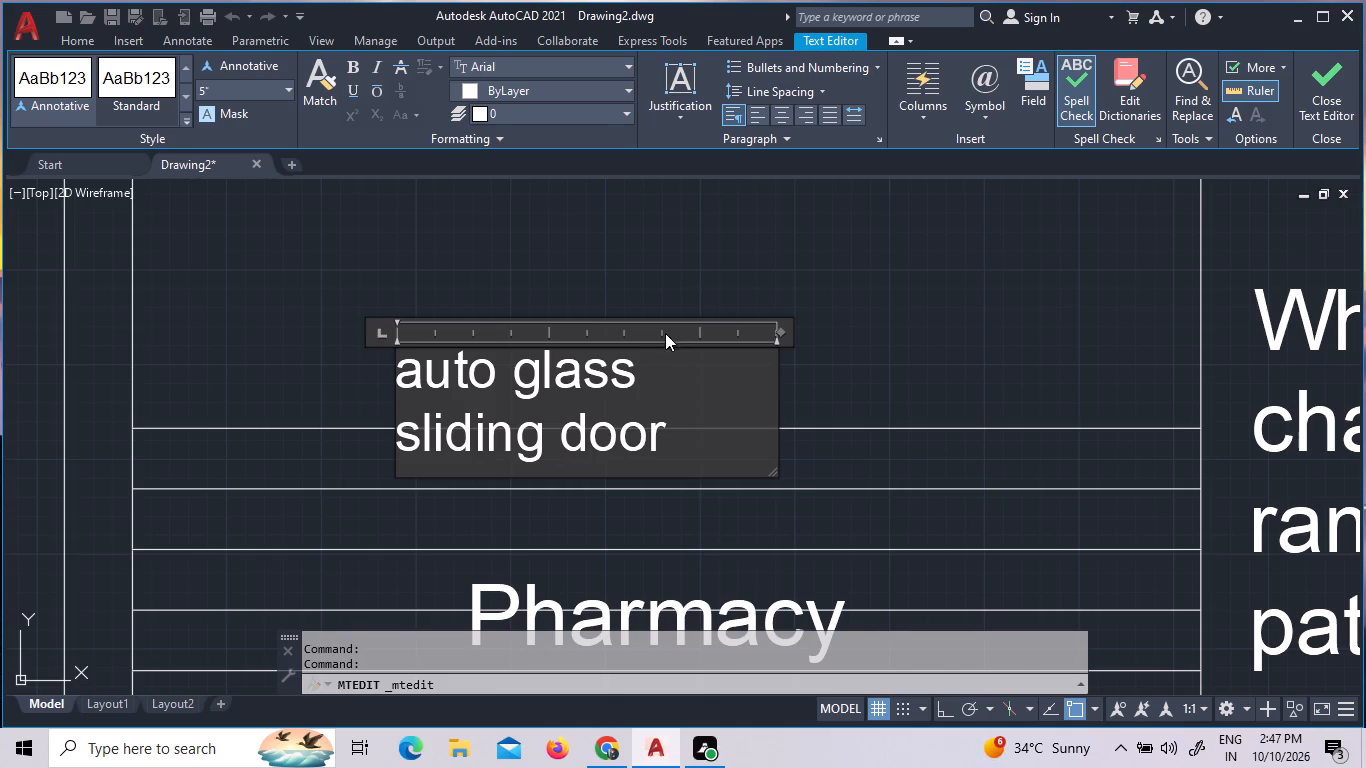
left_click_drag(681, 437, 389, 360)
left_click(289, 86)
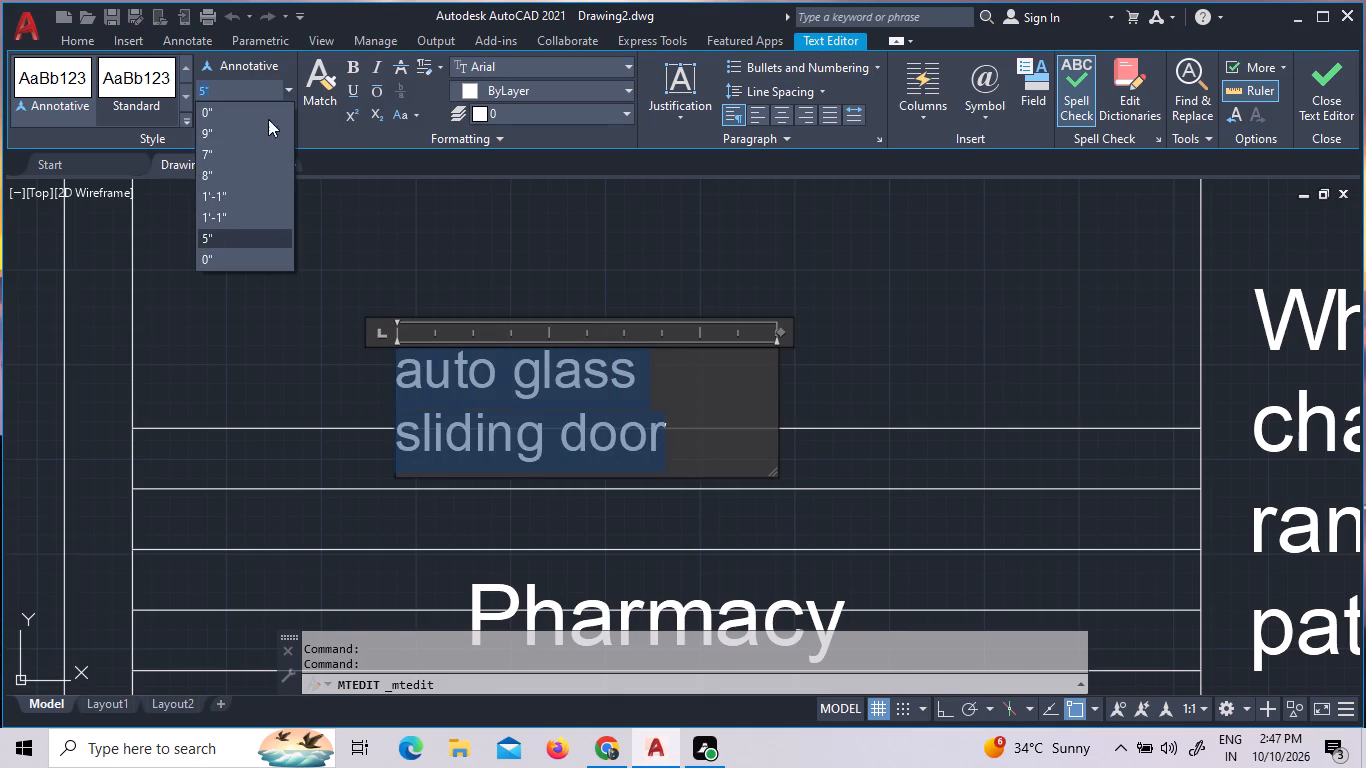
left_click(233, 177)
left_click(304, 230)
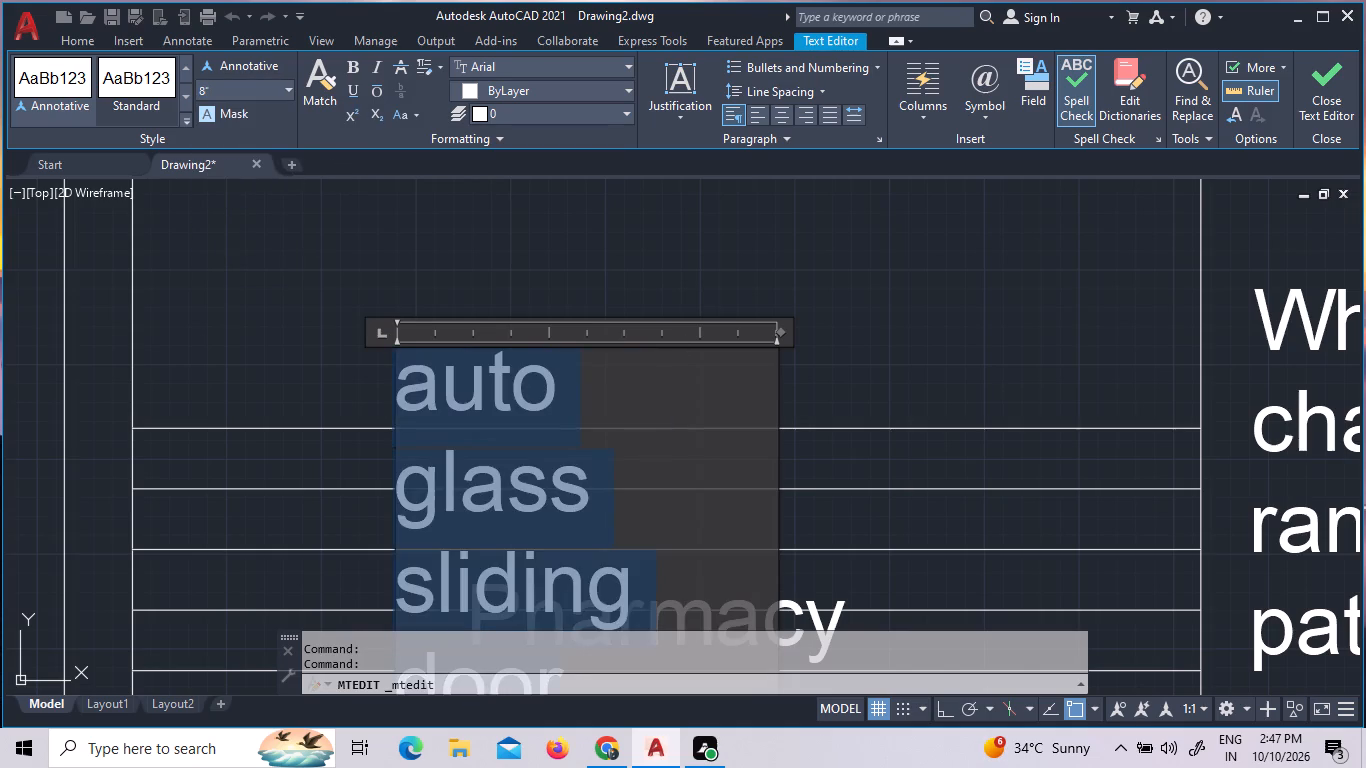
left_click(649, 659)
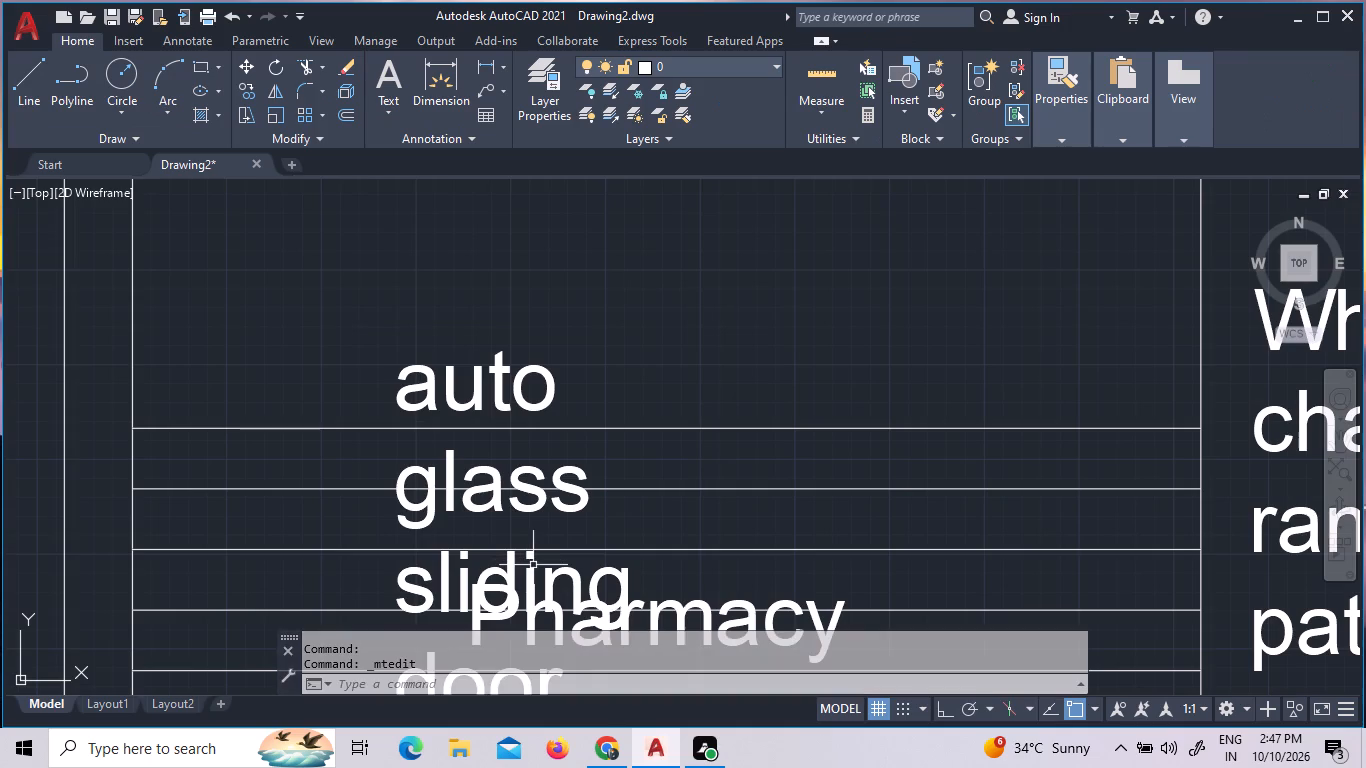
Widen the "auto glass sliding door" text frame almost to the treads' east edge, so the label wraps onto two lines.
triple_click(604, 589)
left_click(604, 589)
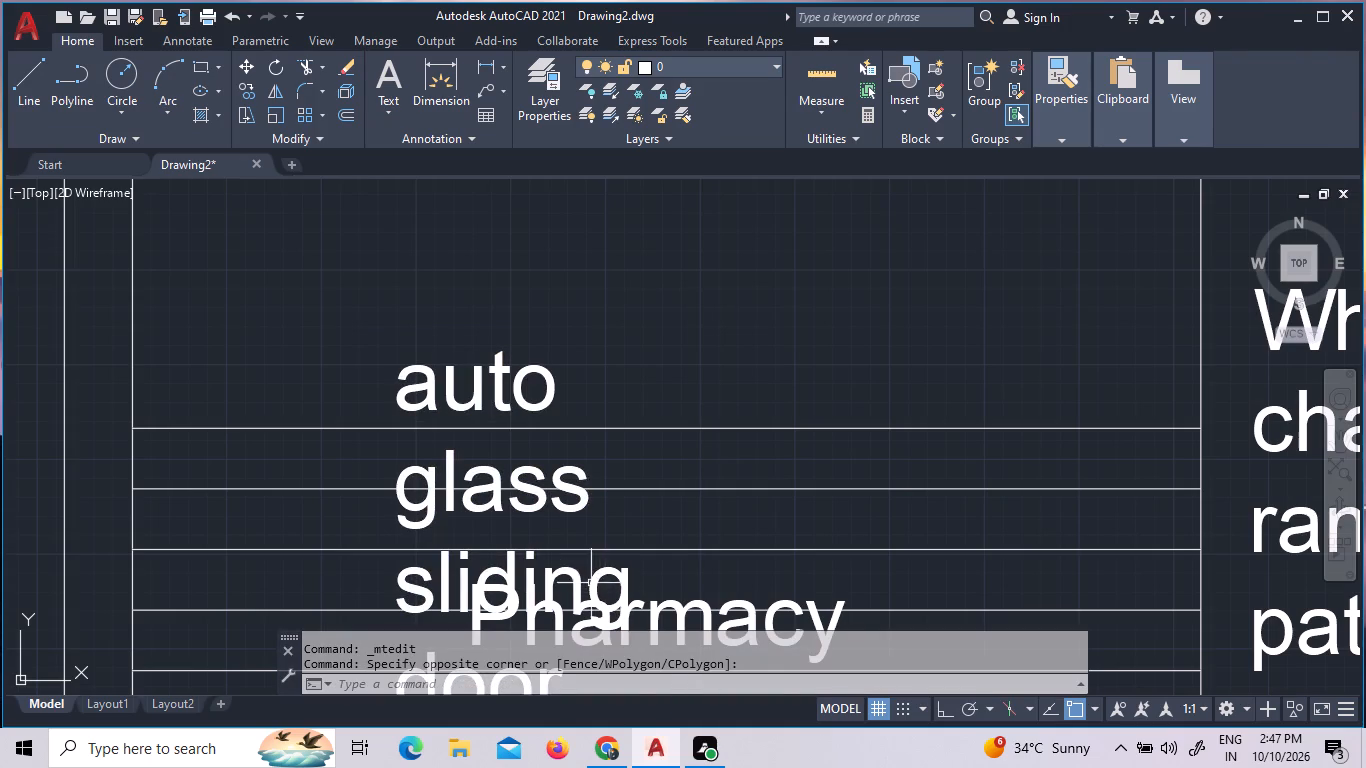
triple_click(571, 578)
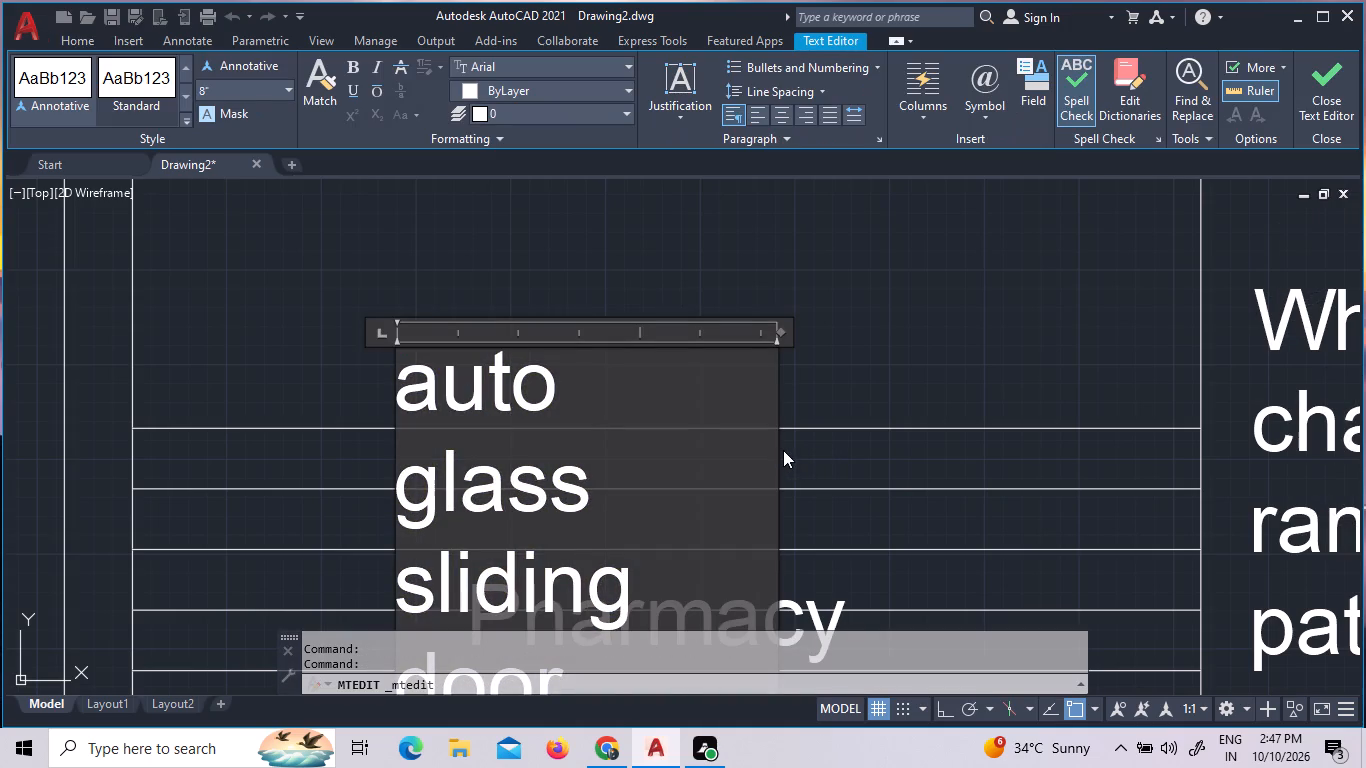
left_click_drag(776, 455, 1133, 504)
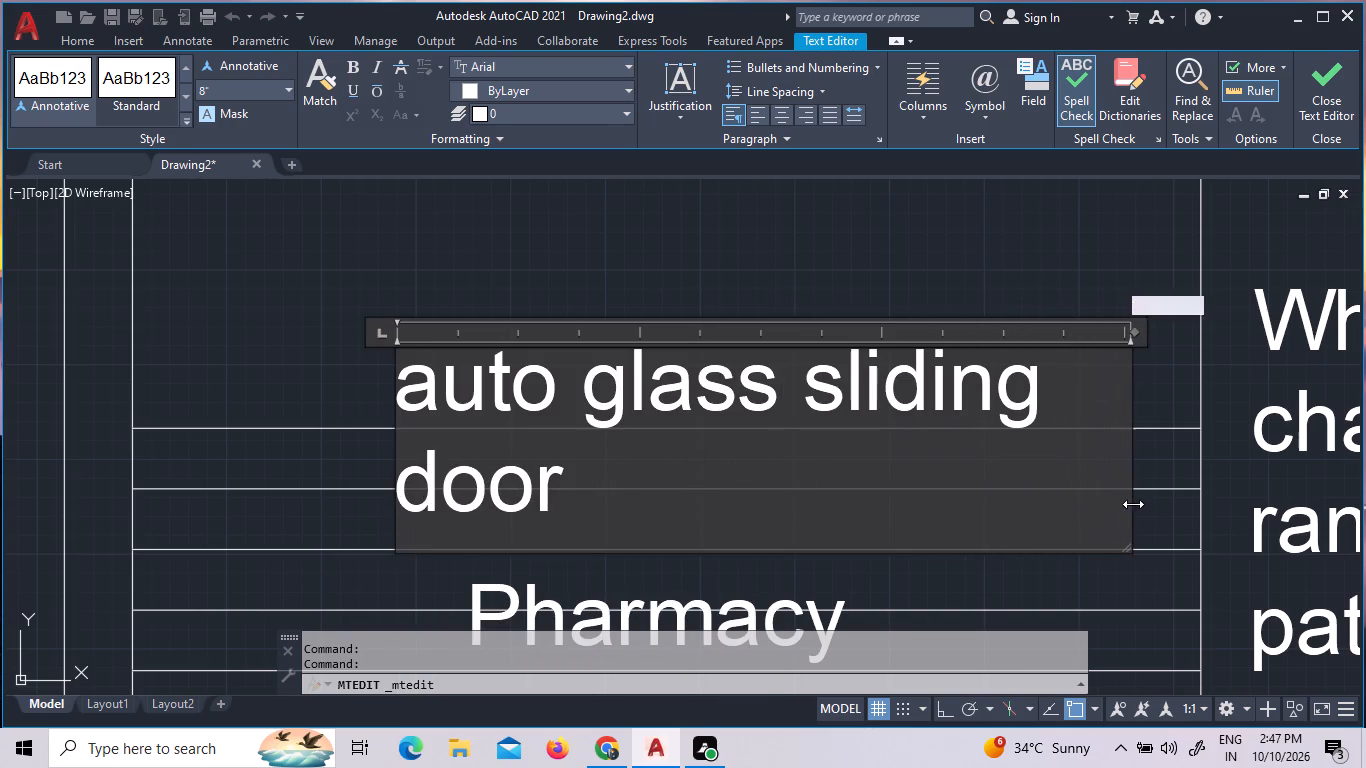
left_click_drag(1133, 504, 1187, 509)
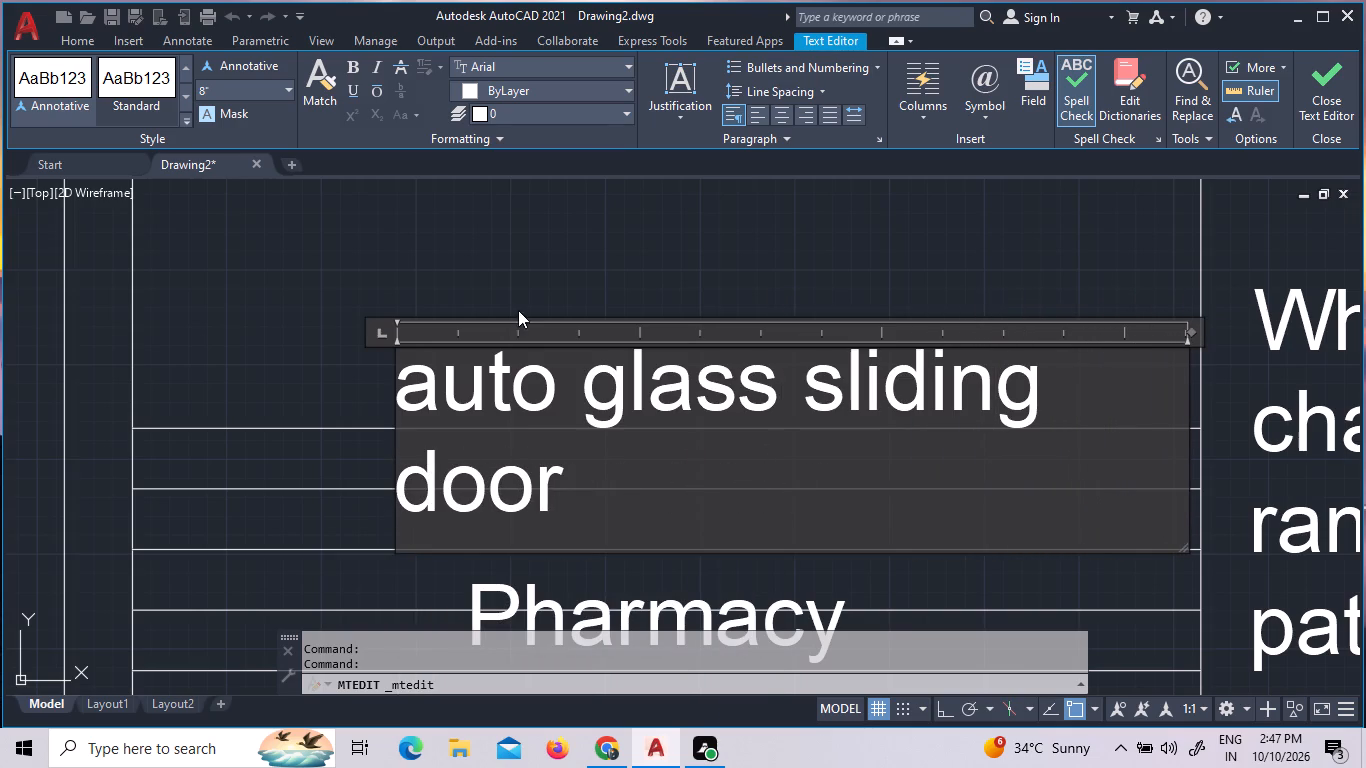
left_click_drag(643, 254, 671, 269)
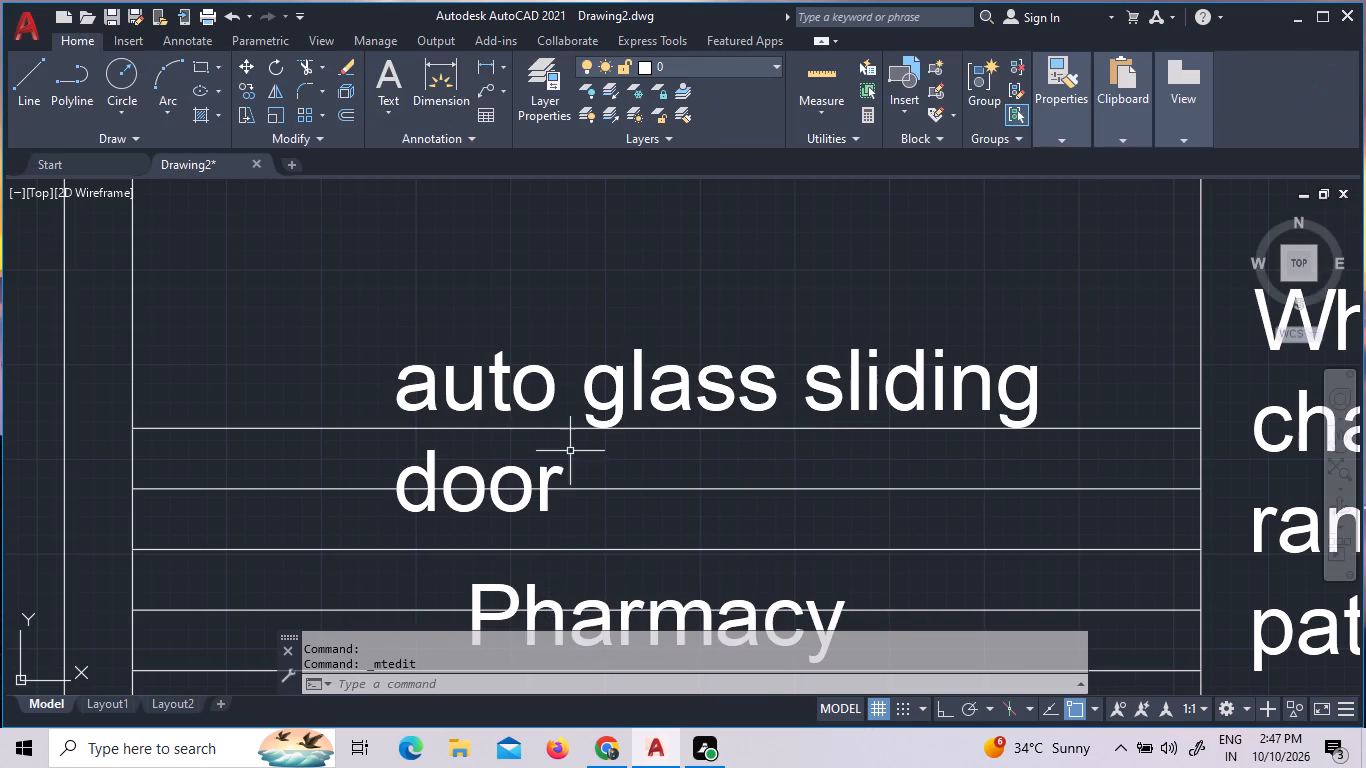
Move the "auto glass sliding door" label north into the gap between the Pharmacy's south wall and the first tread line.
left_click(625, 392)
right_click(630, 388)
double_click(676, 385)
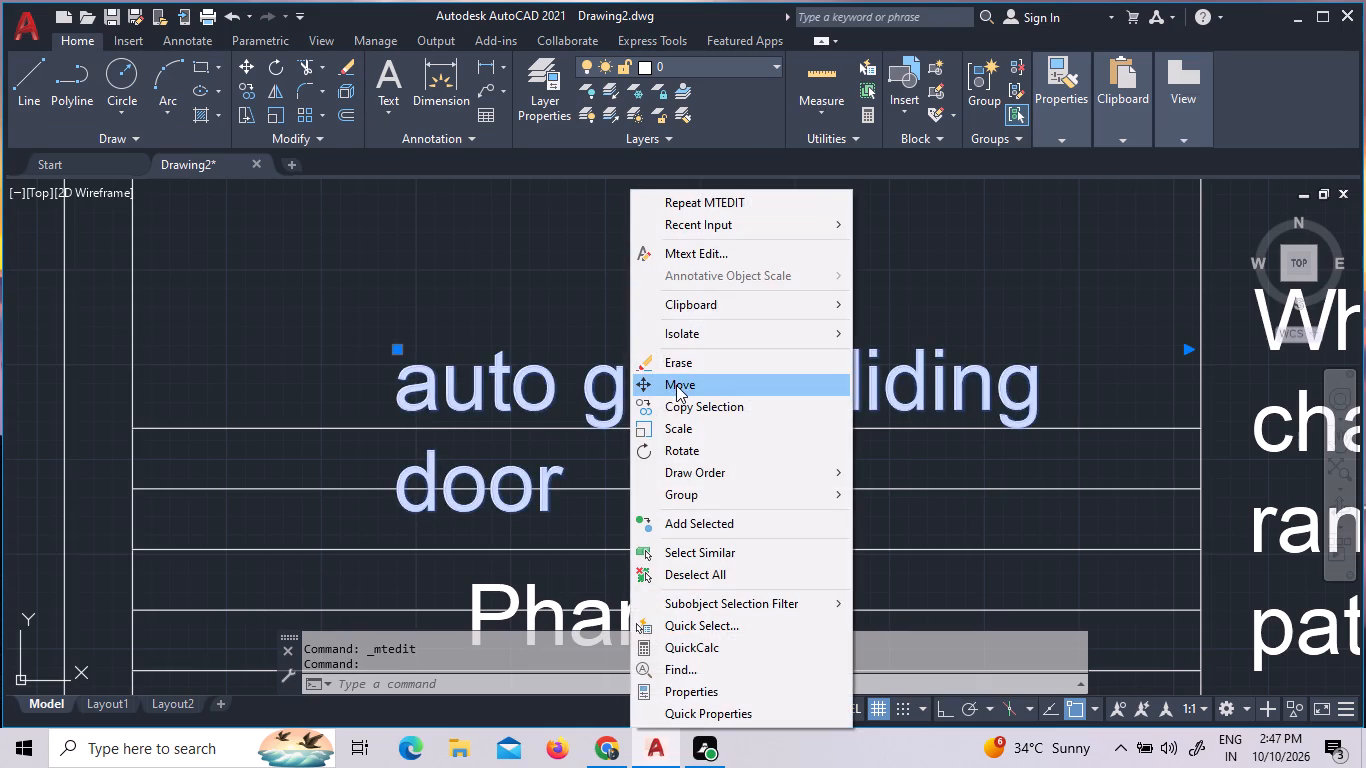
left_click(648, 191)
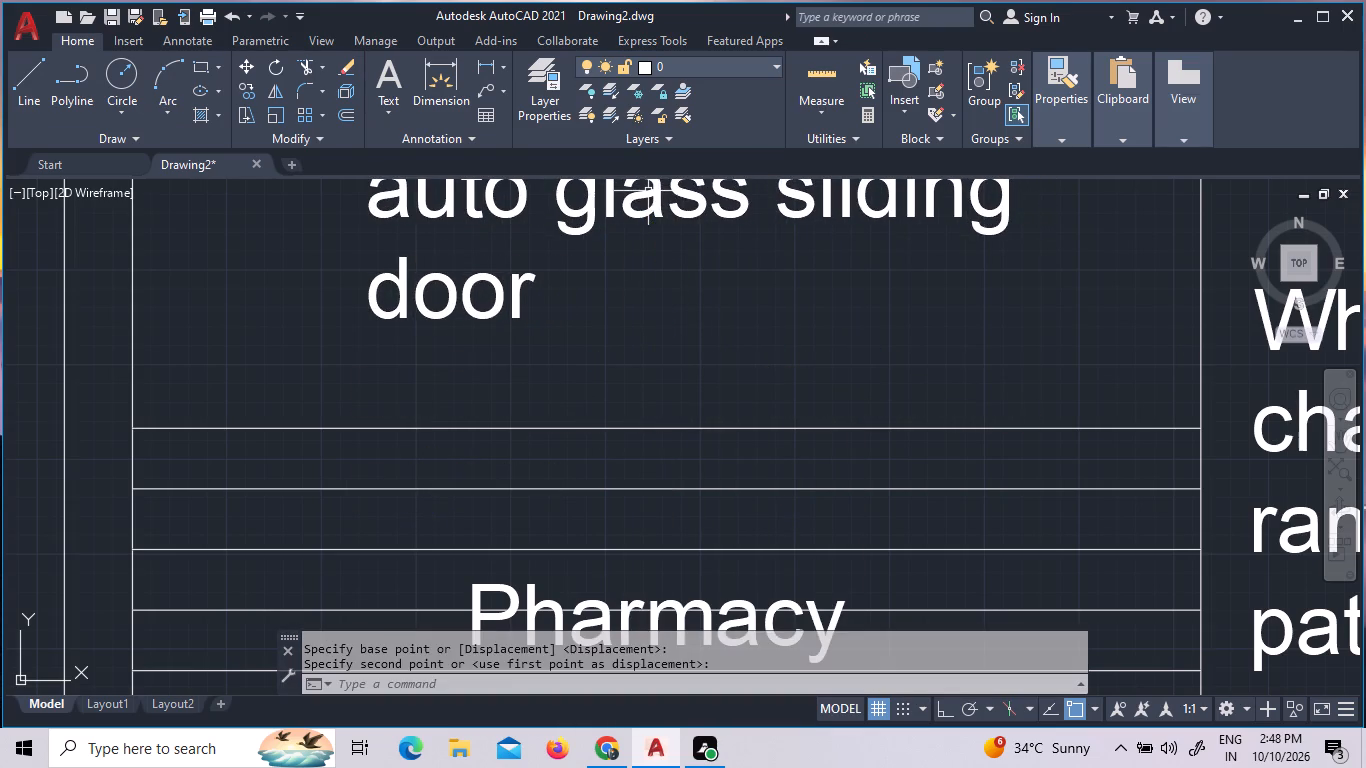
scroll(631, 282, "down", 2)
left_click(656, 251)
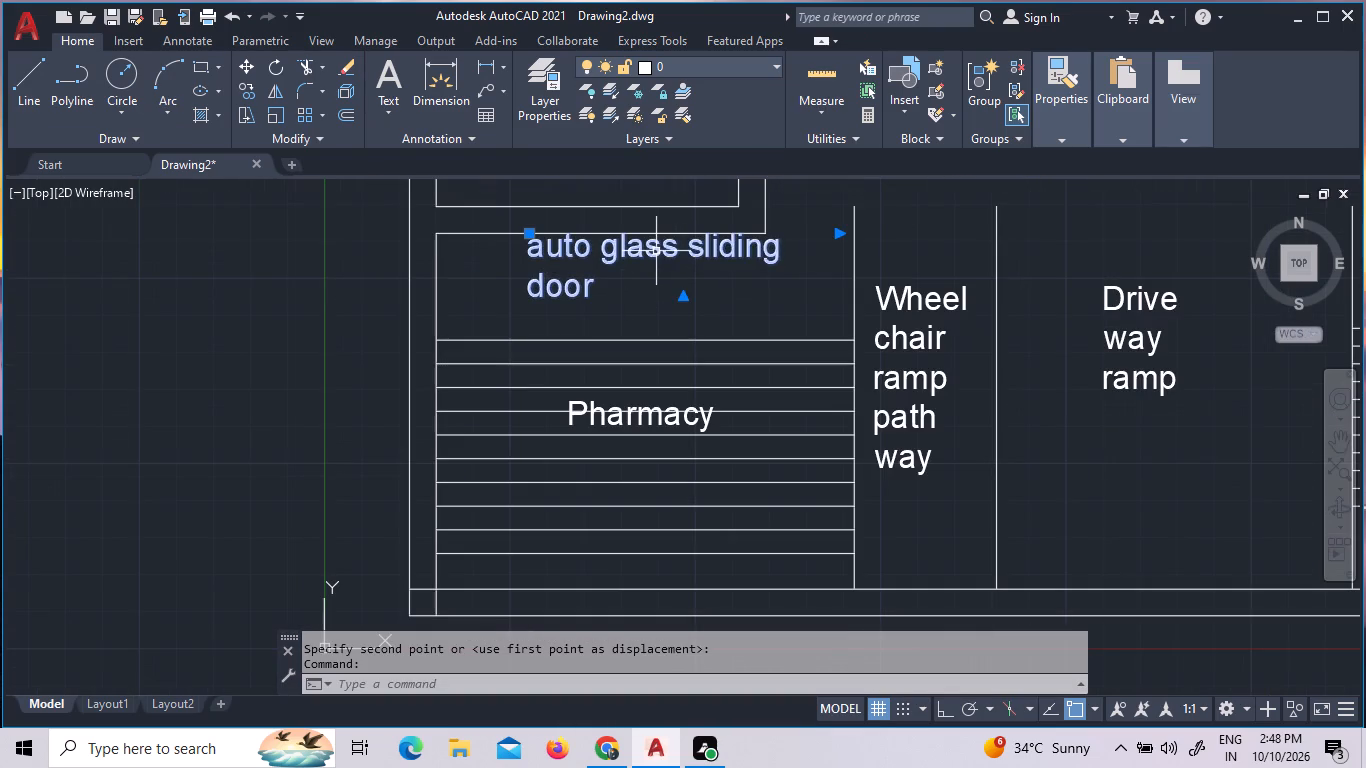
right_click(656, 251)
double_click(695, 377)
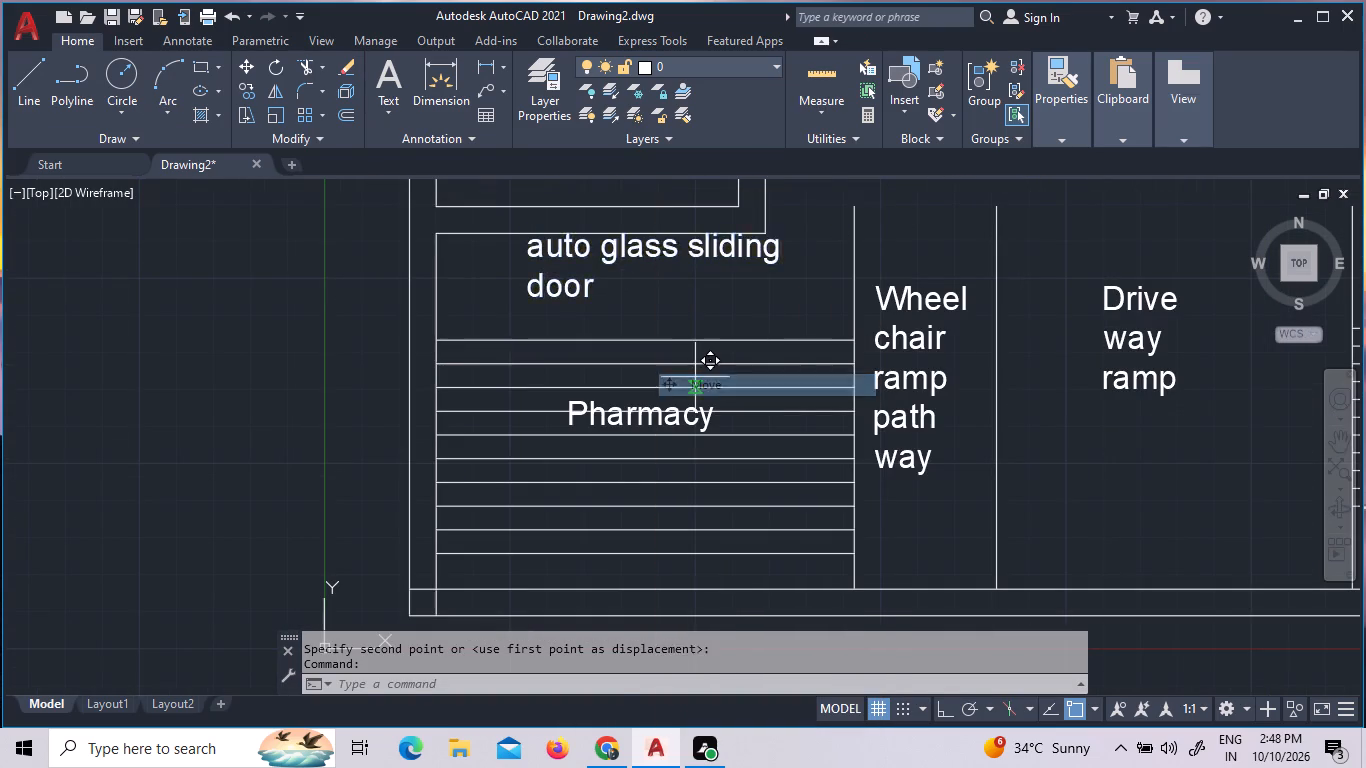
left_click(668, 404)
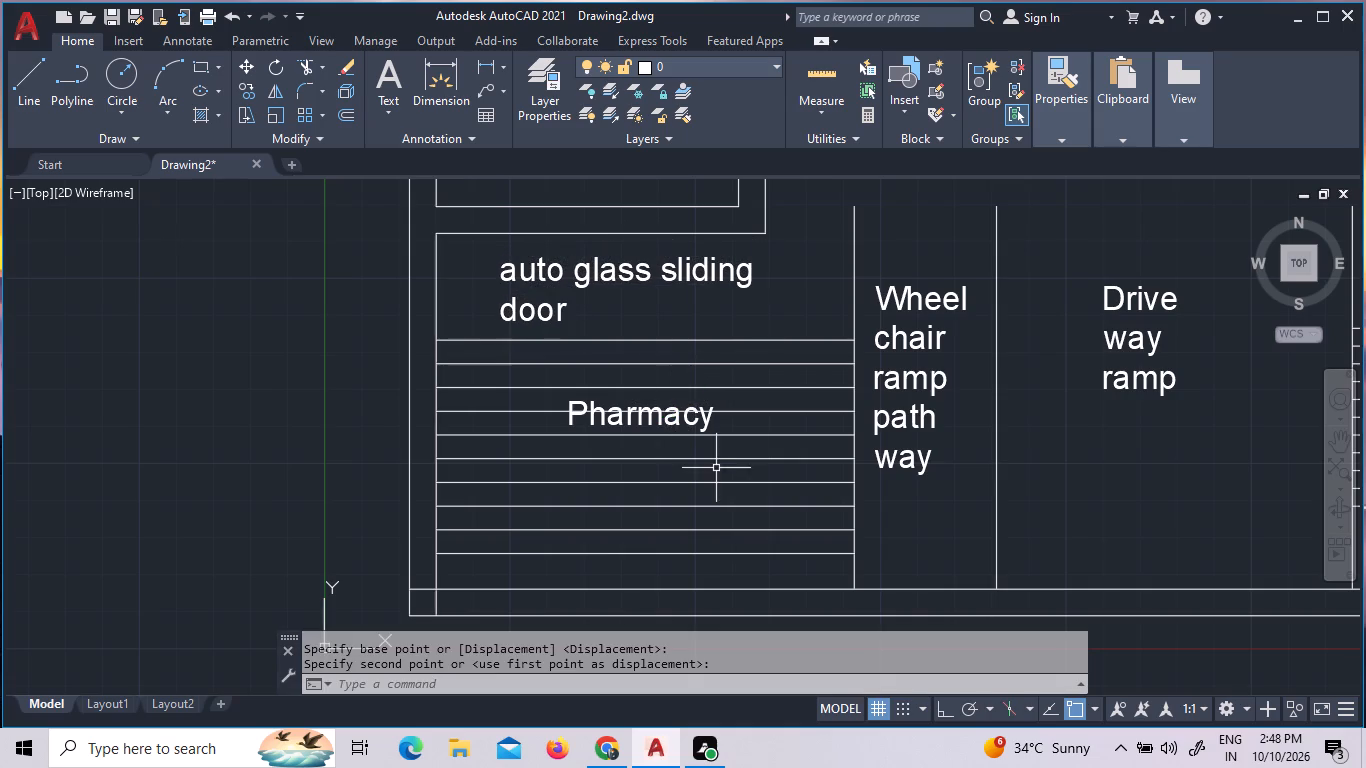
Replace the copied "Pharmacy" text on the step treads with "Rolling shutter".
triple_click(676, 416)
left_click(675, 417)
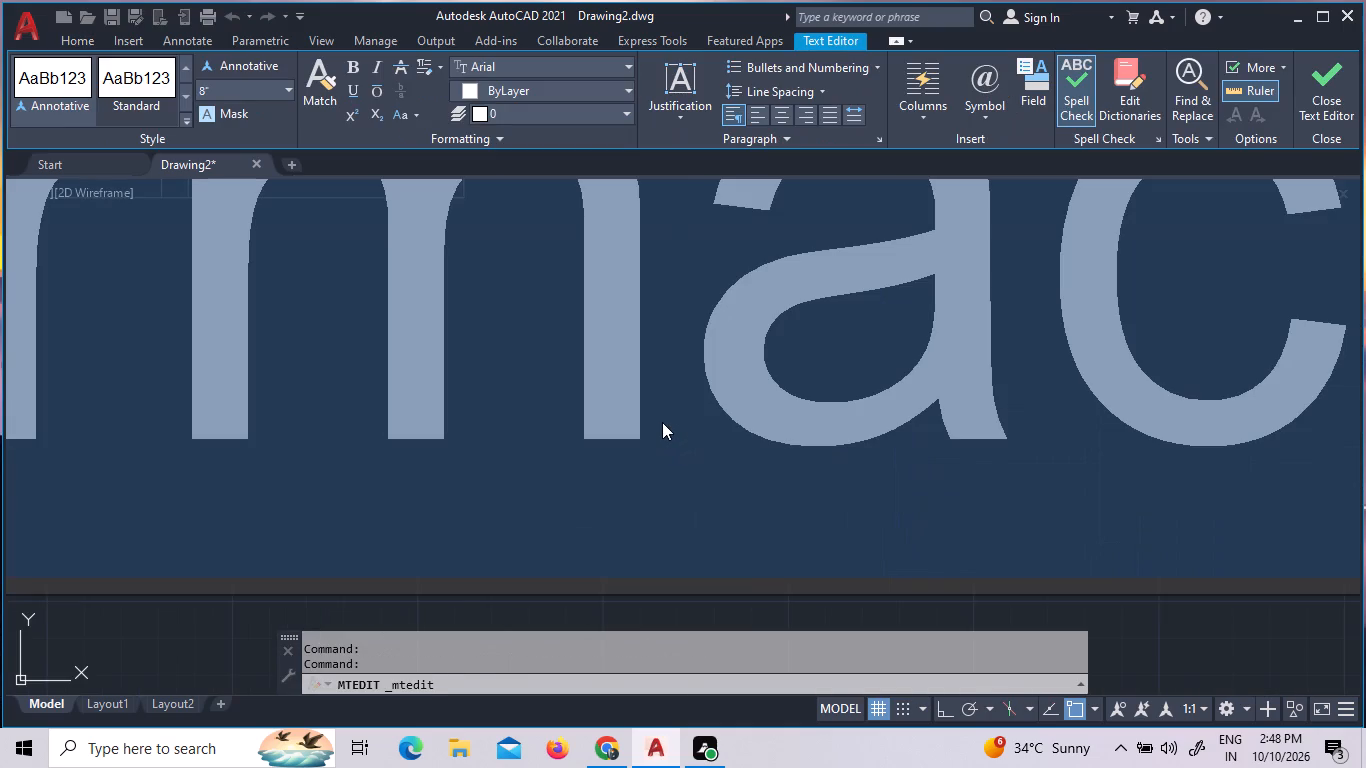
key("r")
key("BackSpace")
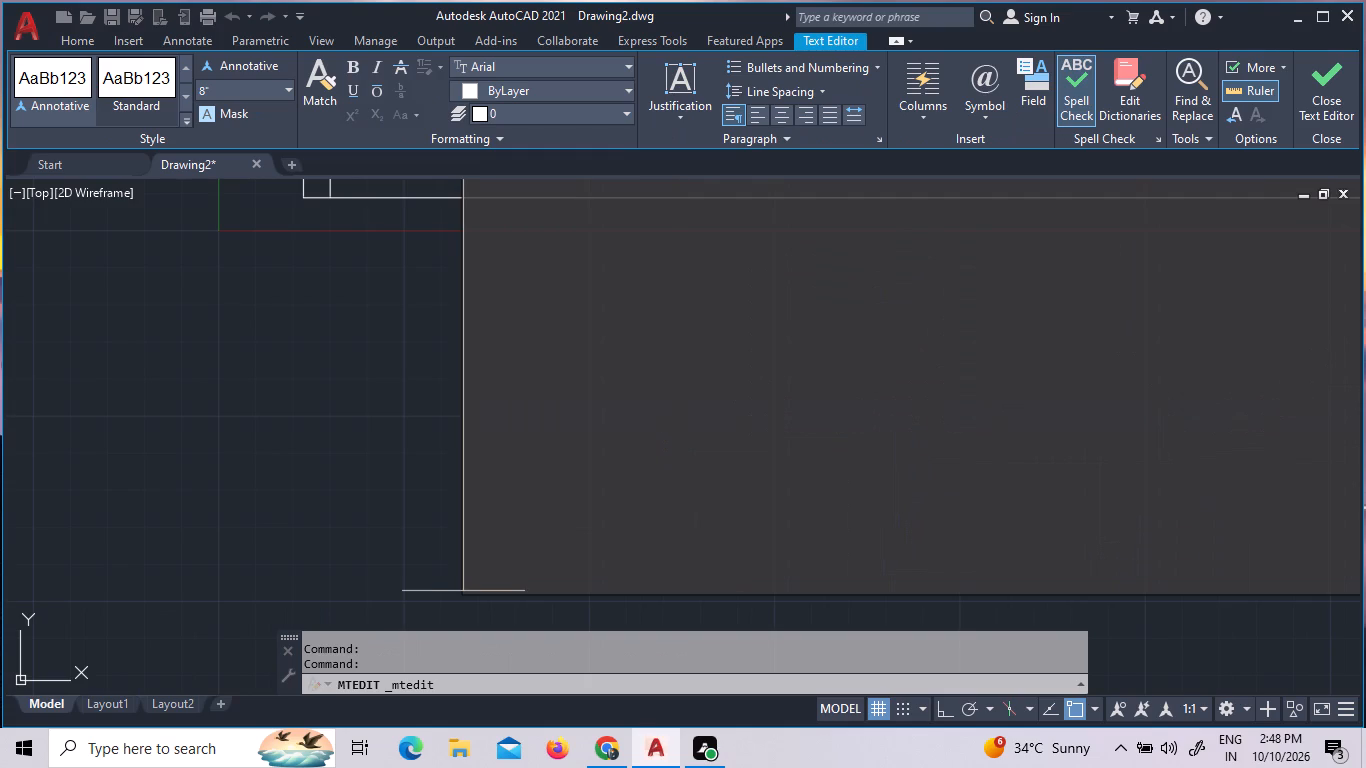
key("r")
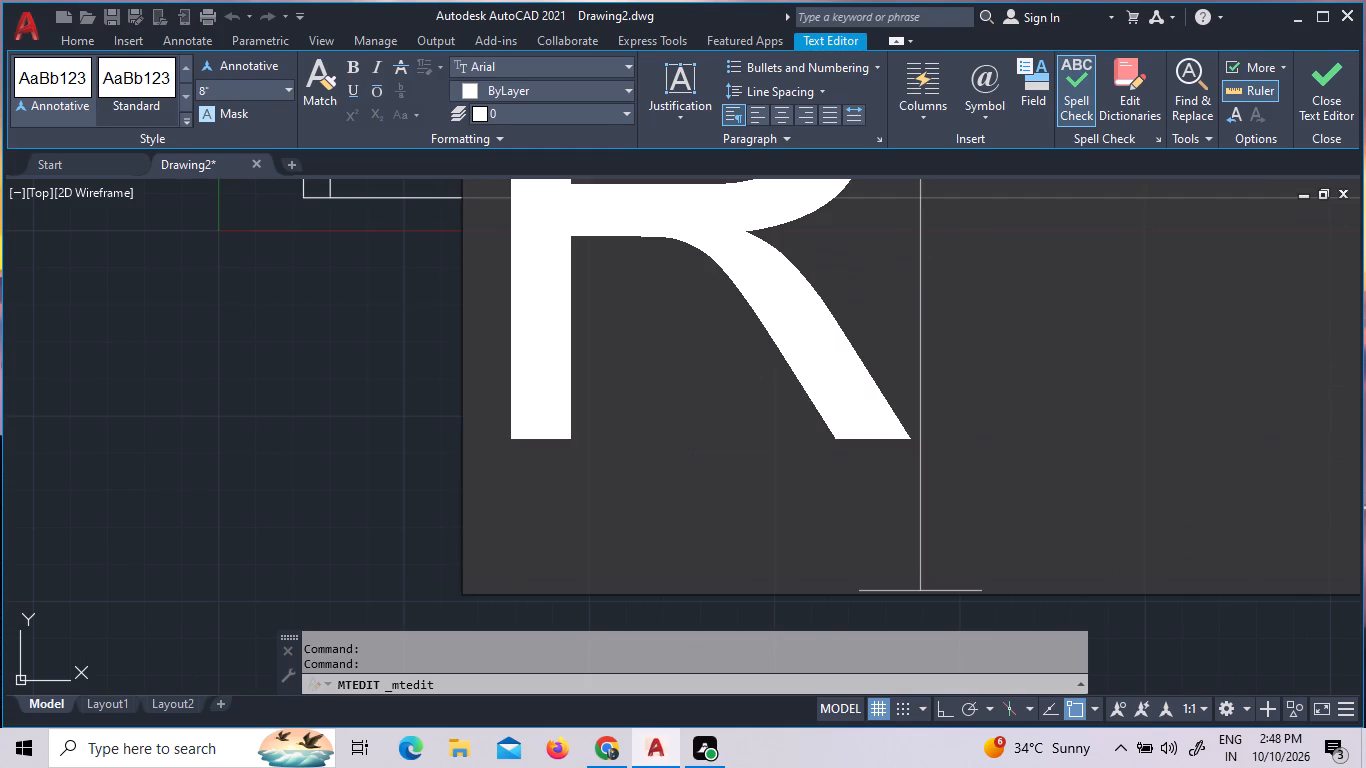
type("oll")
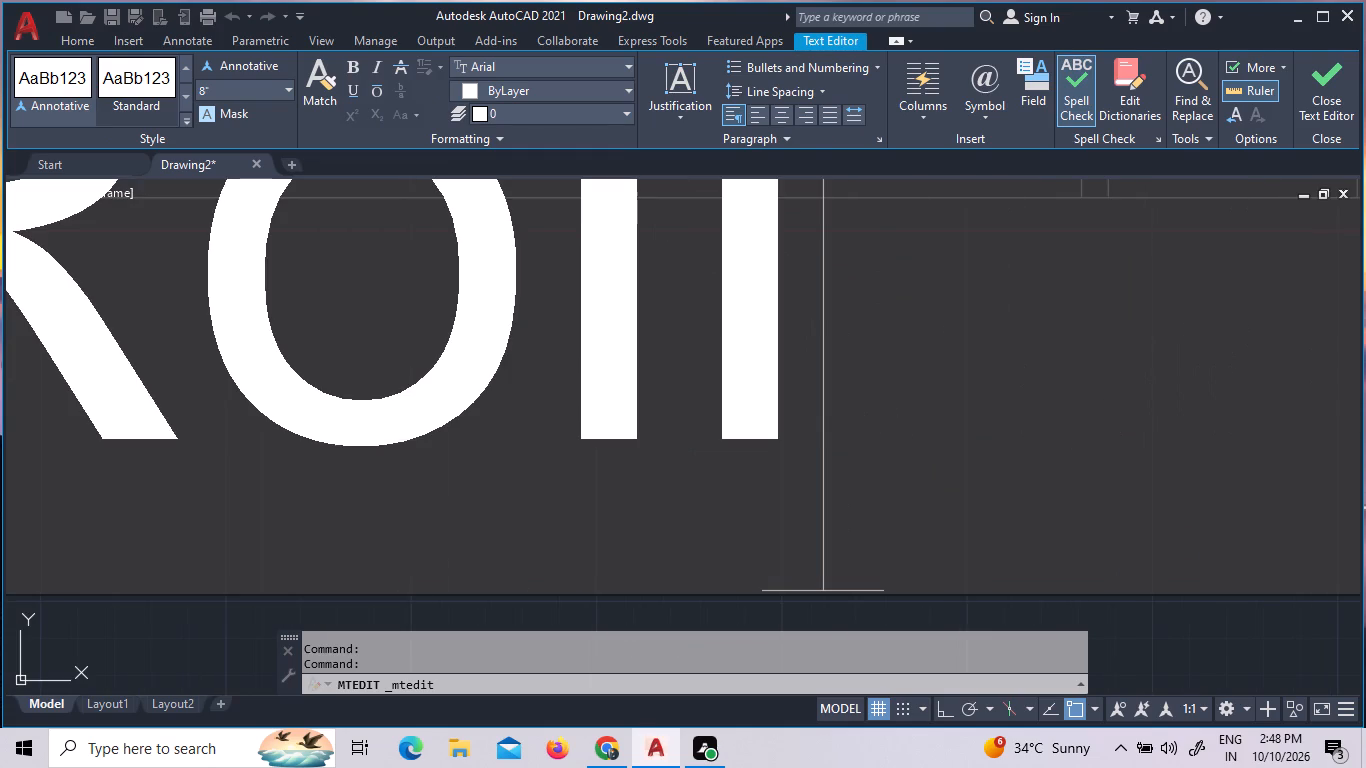
type("ing shutter")
key("Return")
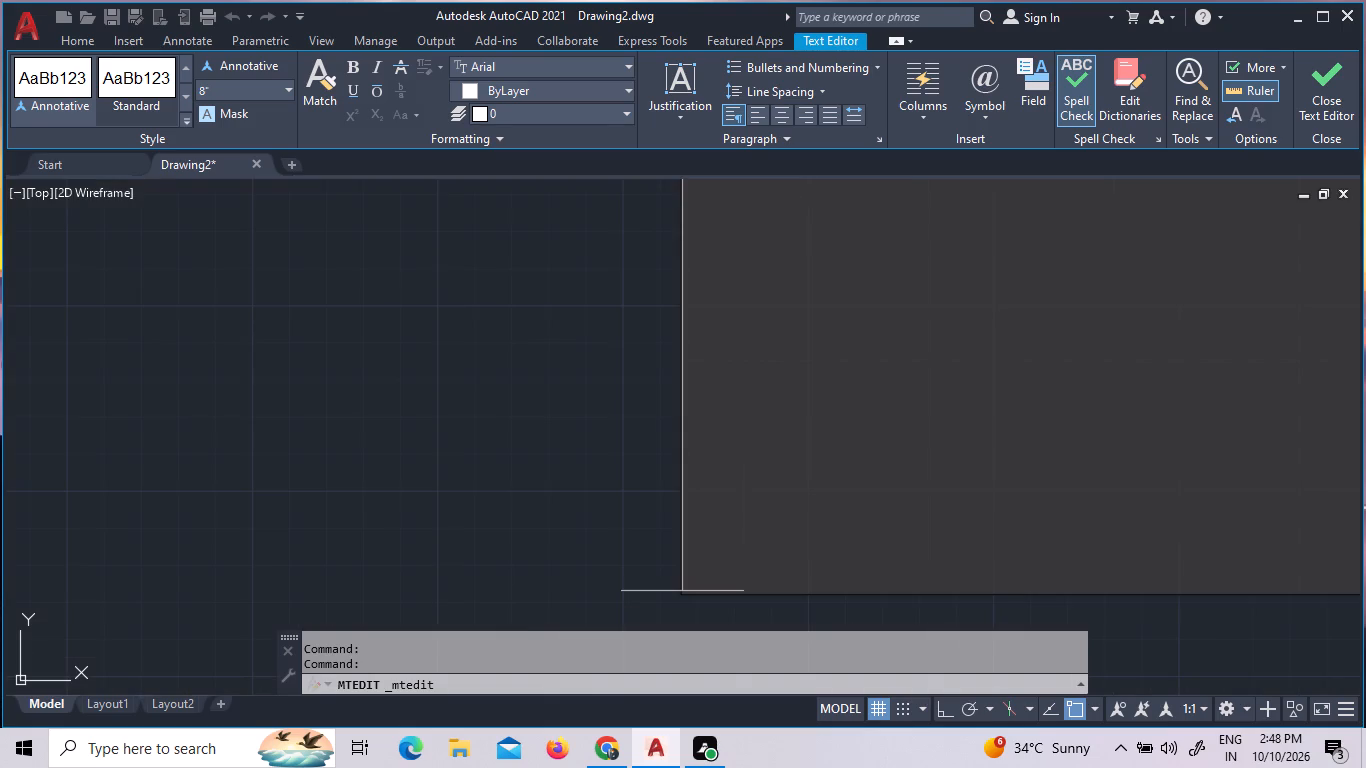
key("BackSpace")
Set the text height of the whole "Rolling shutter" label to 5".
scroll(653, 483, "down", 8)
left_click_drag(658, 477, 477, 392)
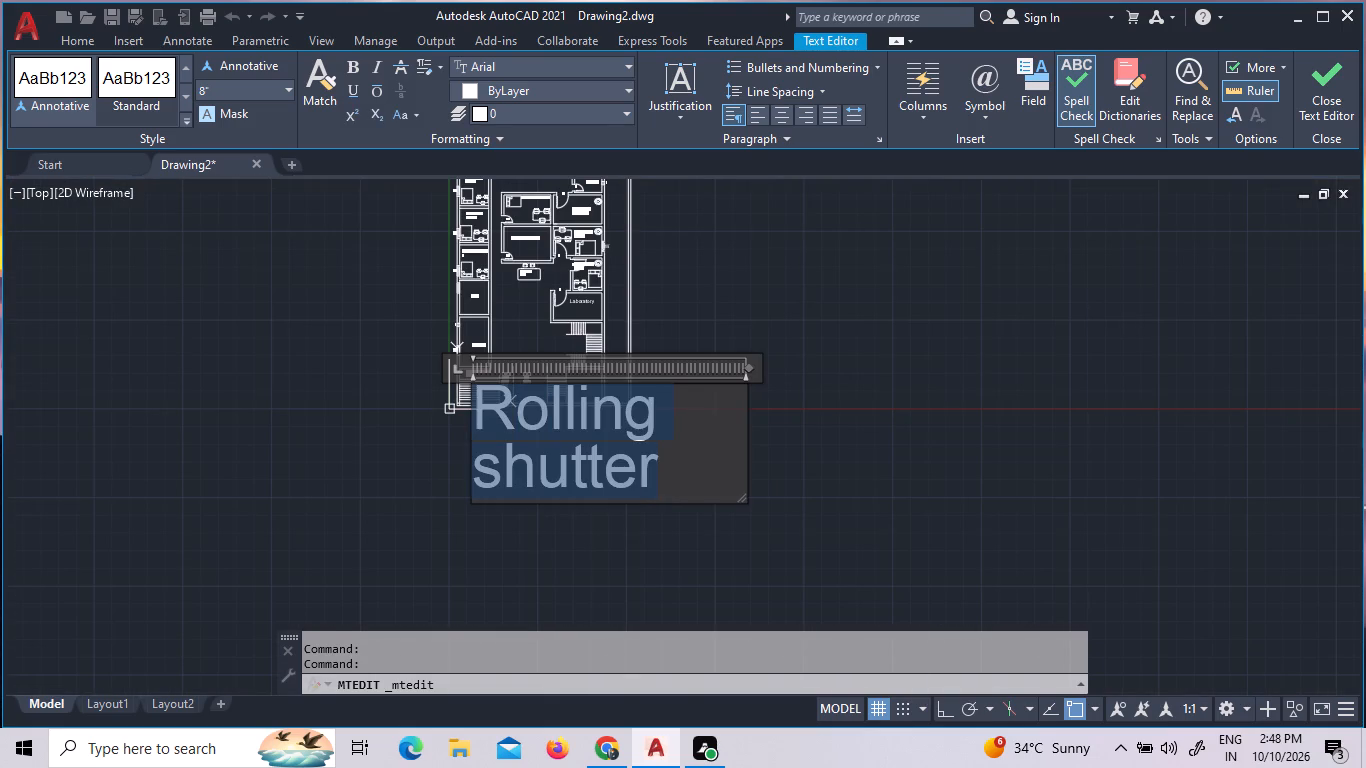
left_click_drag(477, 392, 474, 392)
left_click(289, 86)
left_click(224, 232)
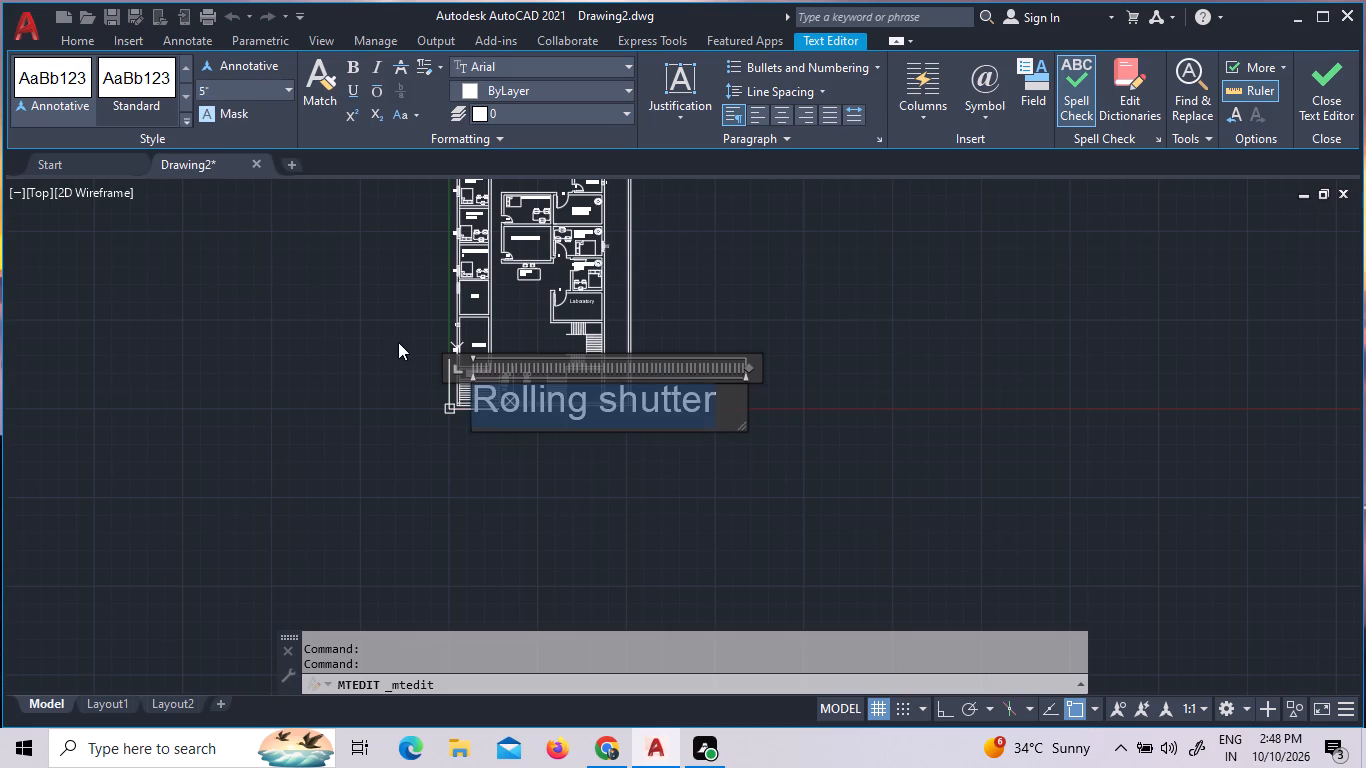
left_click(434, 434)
Set the text height of the whole "Rolling shutter" label on the treads to 8".
scroll(507, 364, "up", 1)
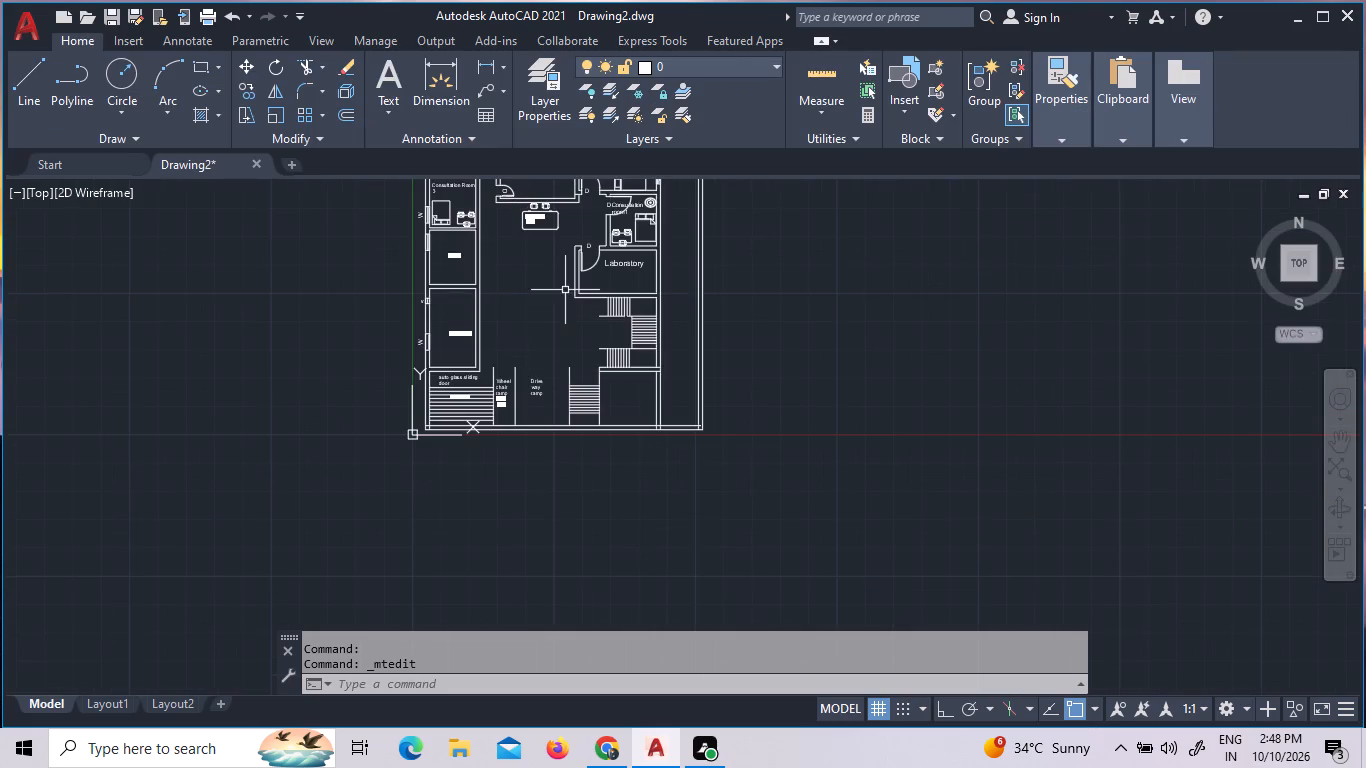
scroll(479, 338, "up", 4)
scroll(421, 483, "down", 4)
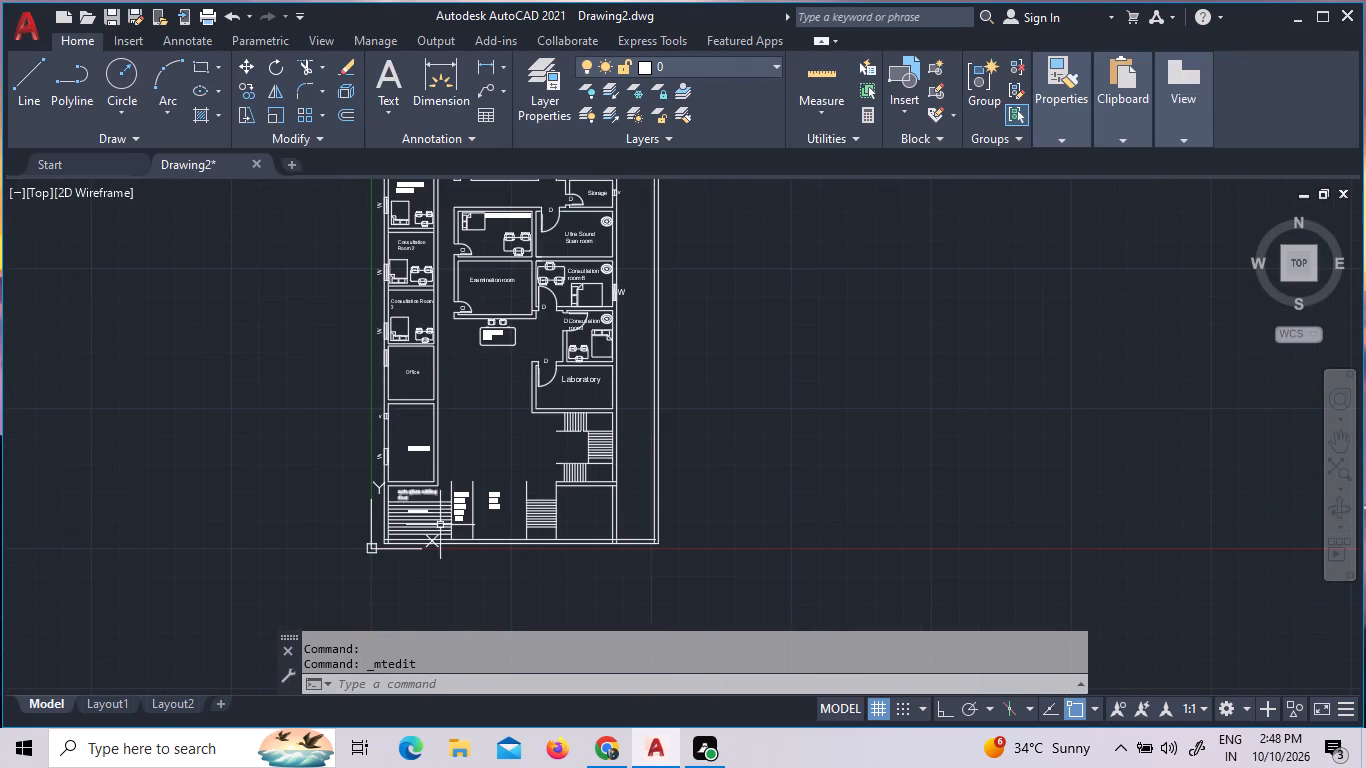
scroll(440, 513, "up", 5)
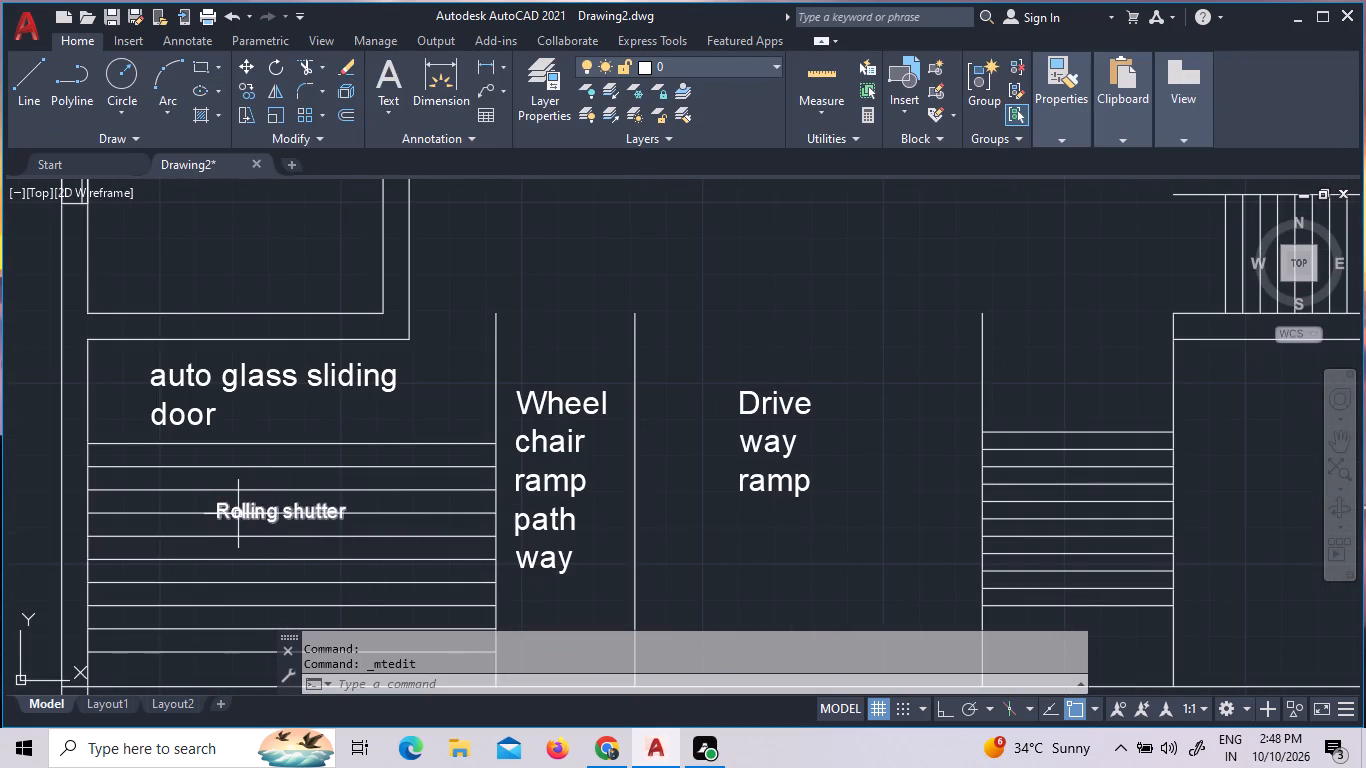
scroll(238, 514, "up", 4)
left_click(245, 512)
right_click(245, 512)
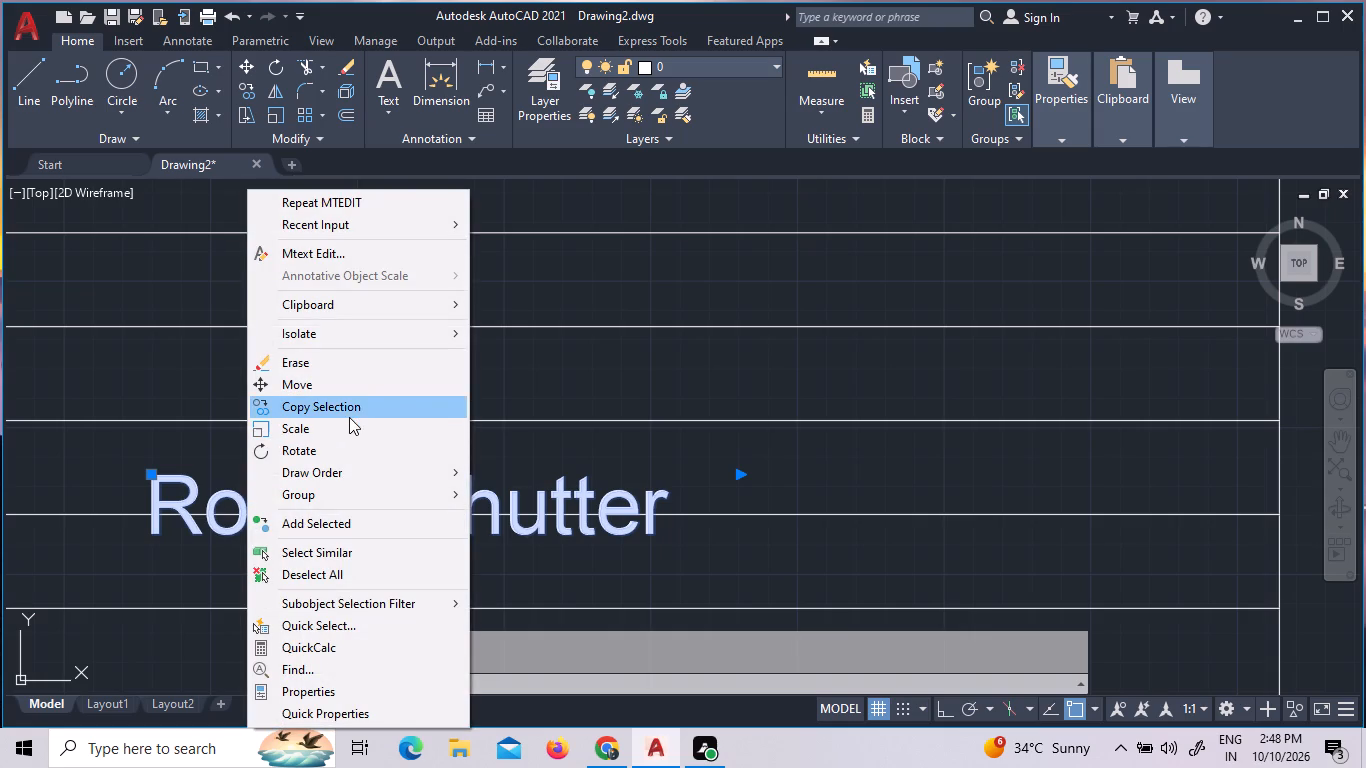
left_click(518, 494)
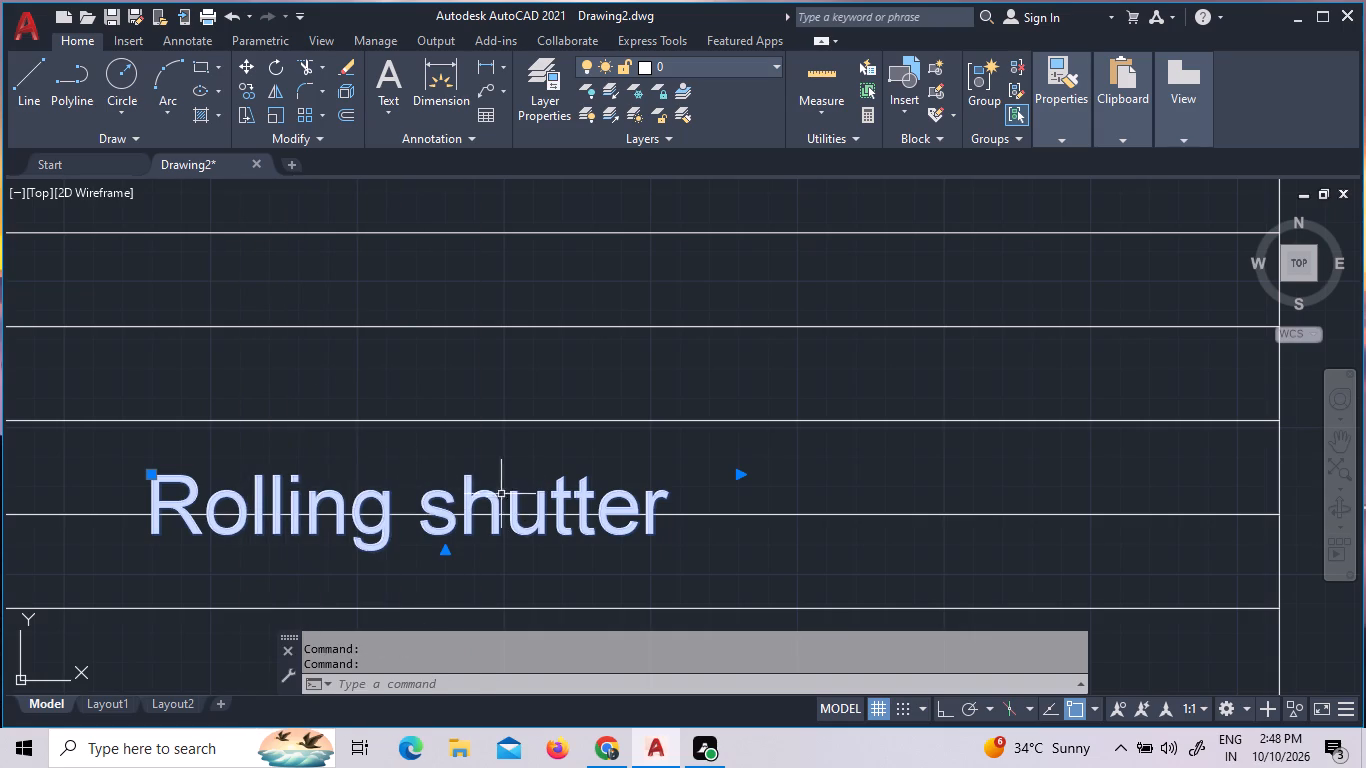
triple_click(483, 494)
left_click(483, 494)
triple_click(483, 494)
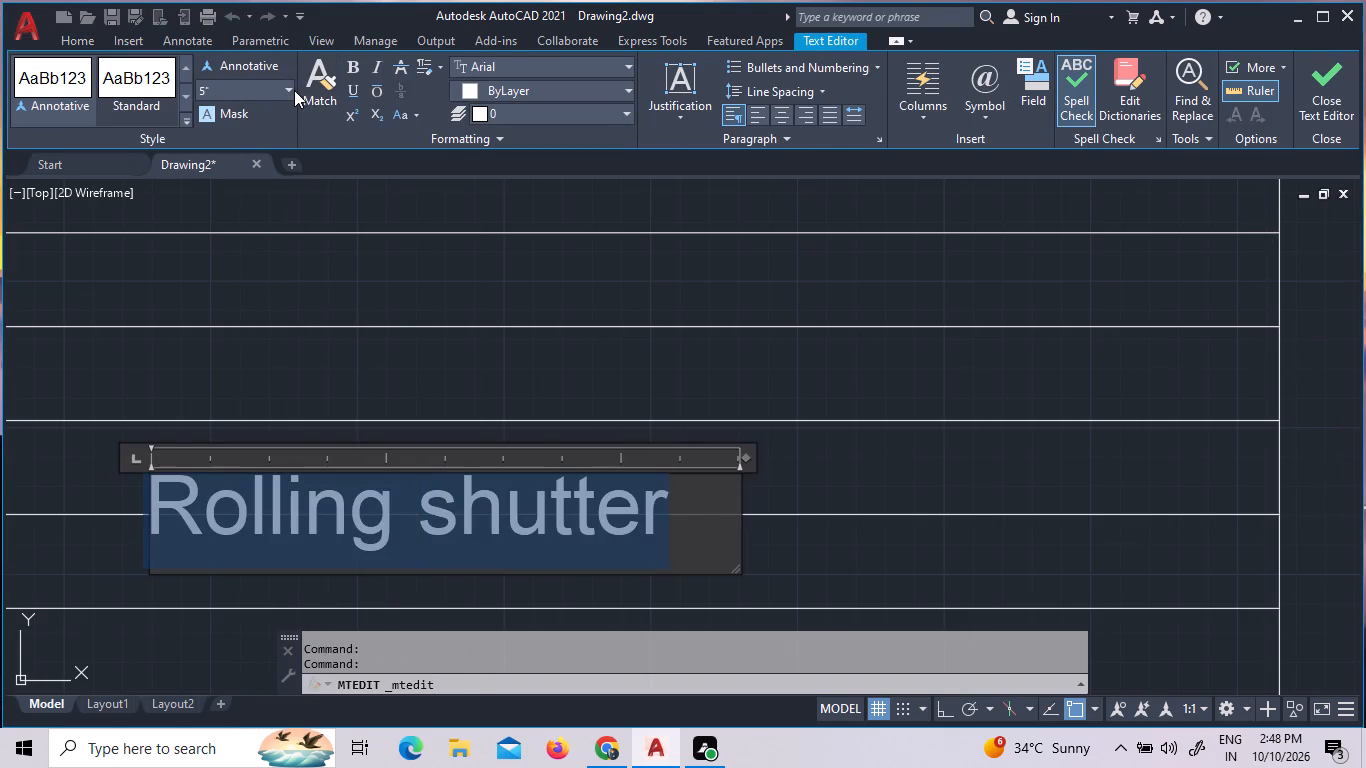
left_click(294, 90)
left_click(233, 170)
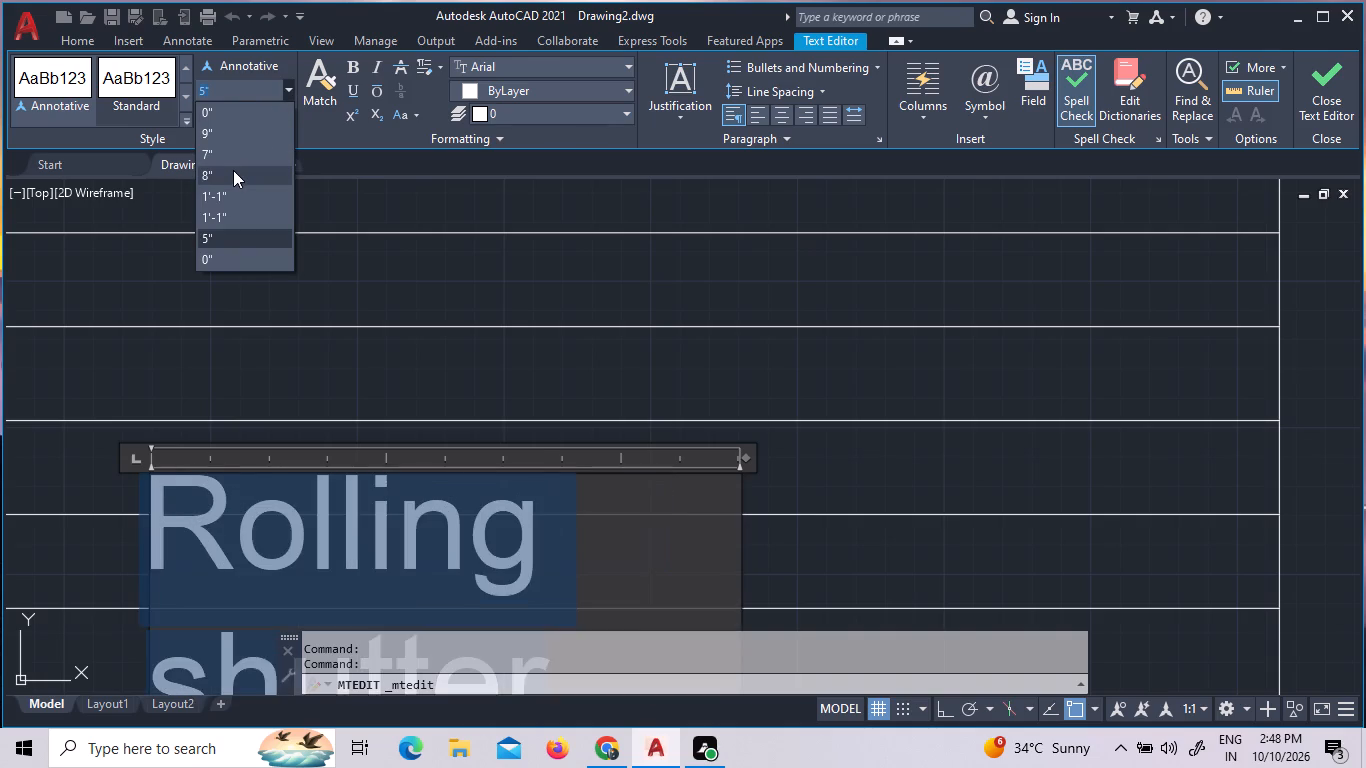
left_click(323, 344)
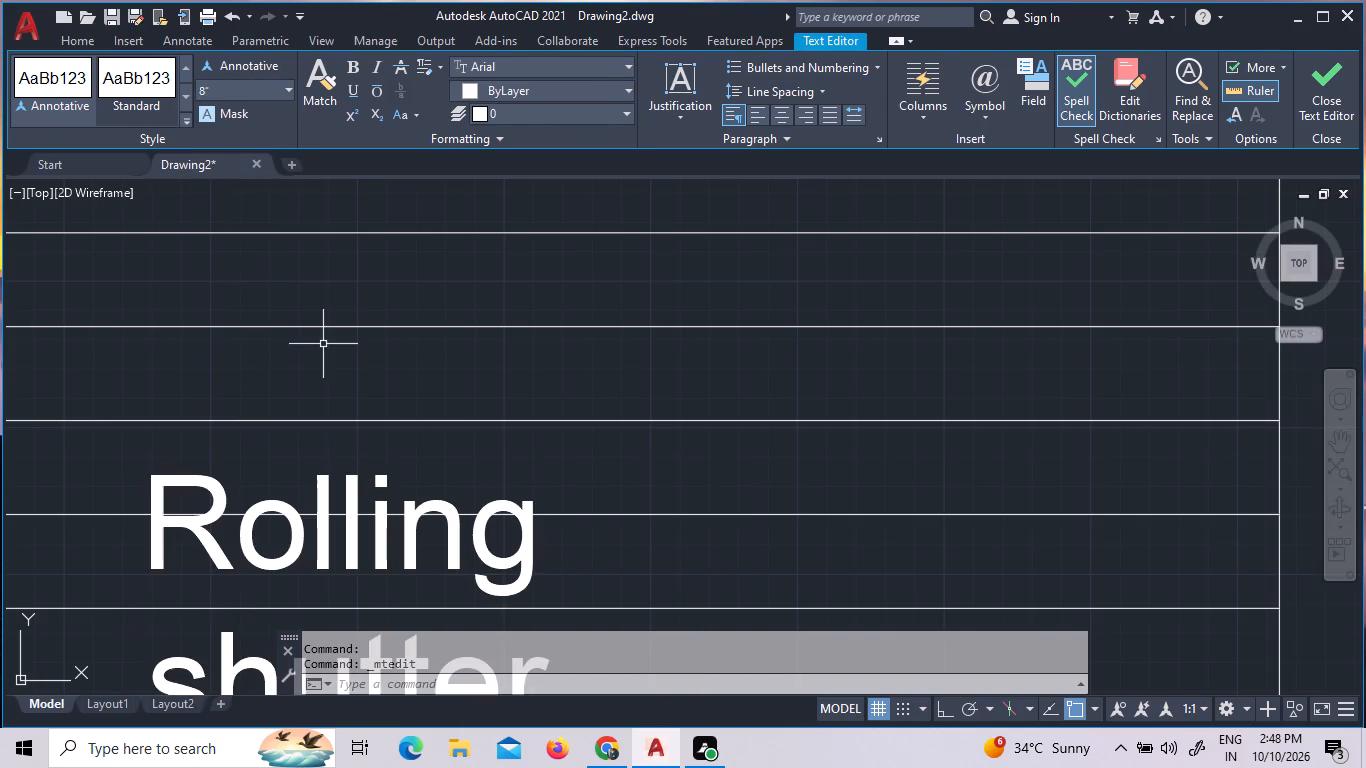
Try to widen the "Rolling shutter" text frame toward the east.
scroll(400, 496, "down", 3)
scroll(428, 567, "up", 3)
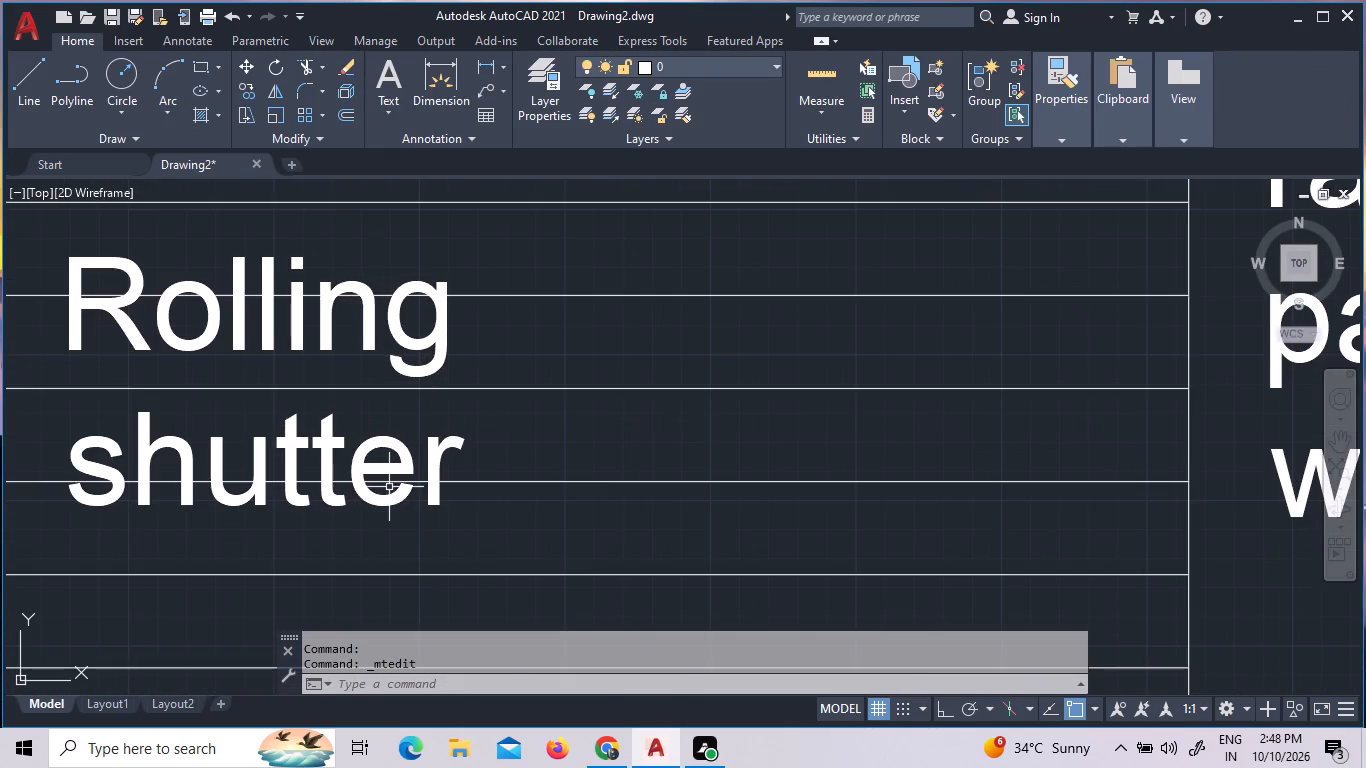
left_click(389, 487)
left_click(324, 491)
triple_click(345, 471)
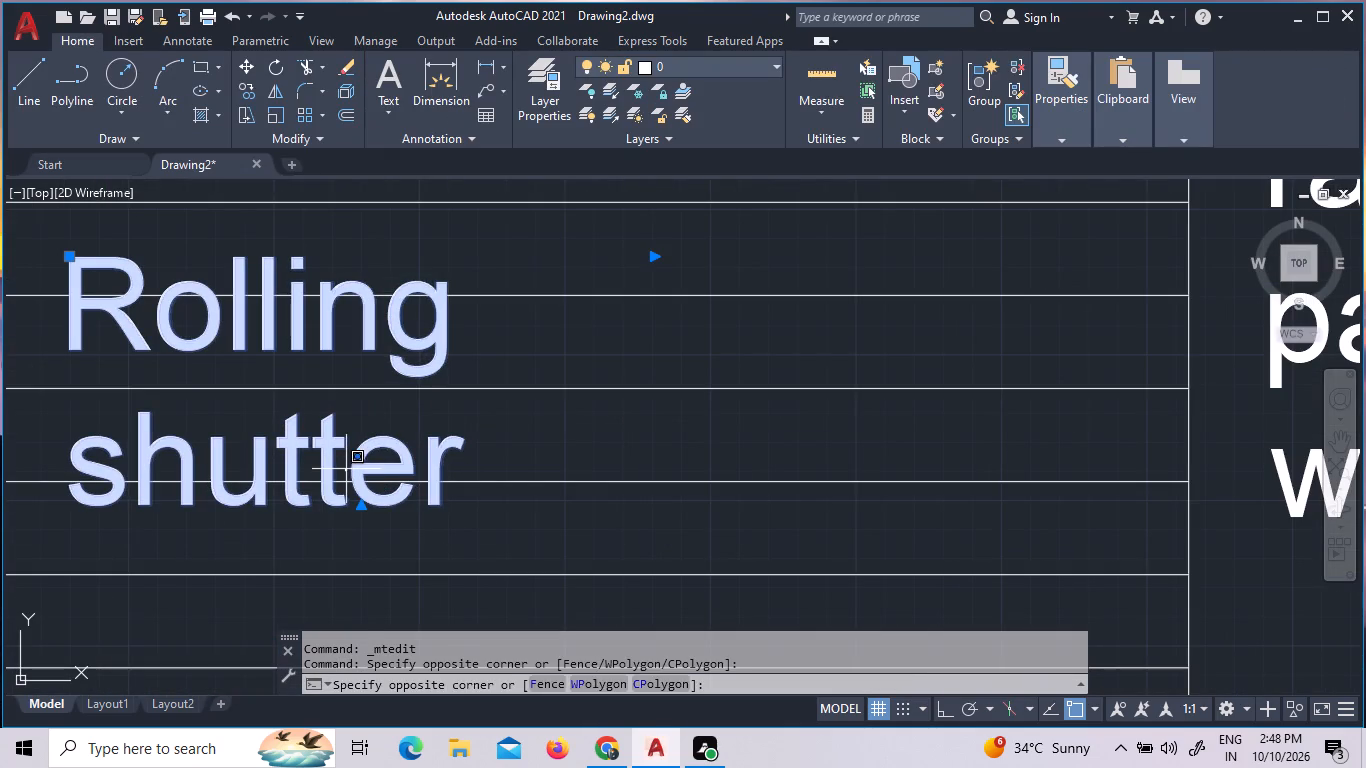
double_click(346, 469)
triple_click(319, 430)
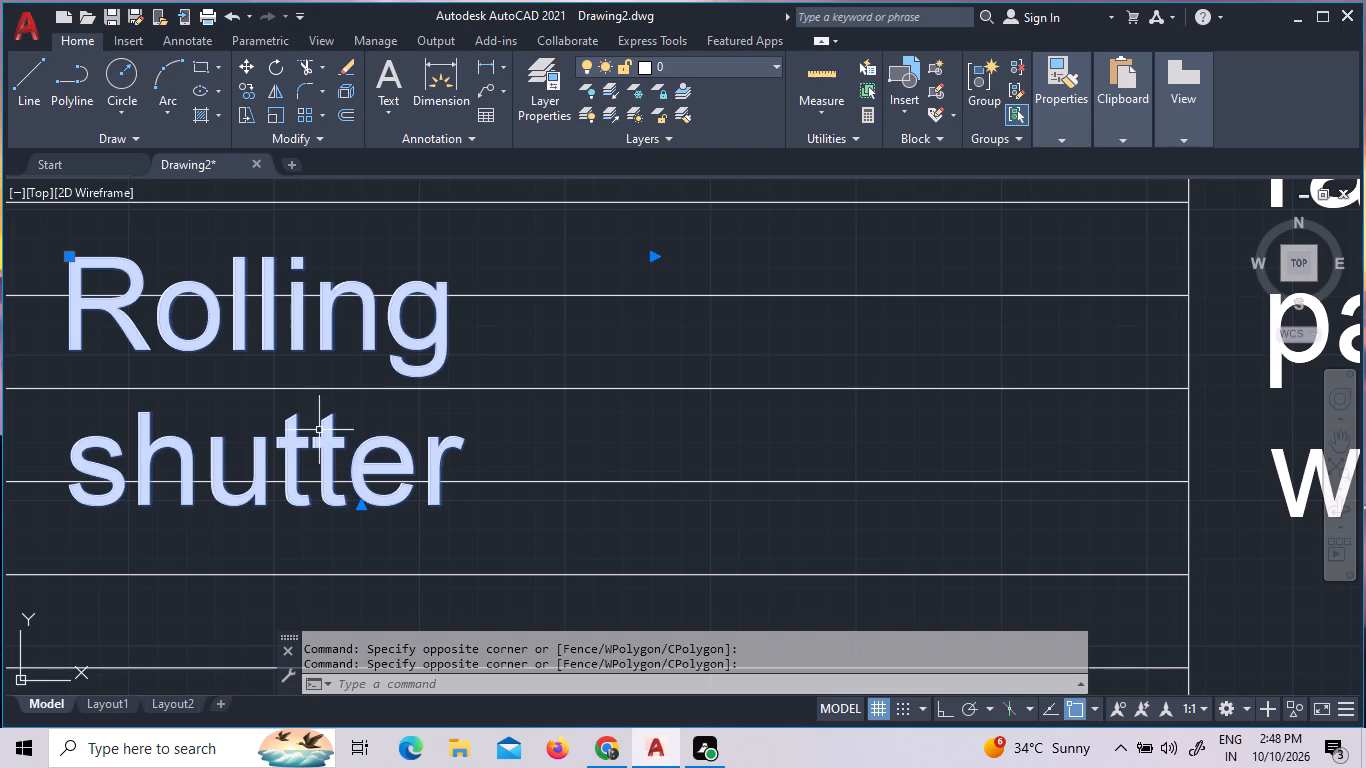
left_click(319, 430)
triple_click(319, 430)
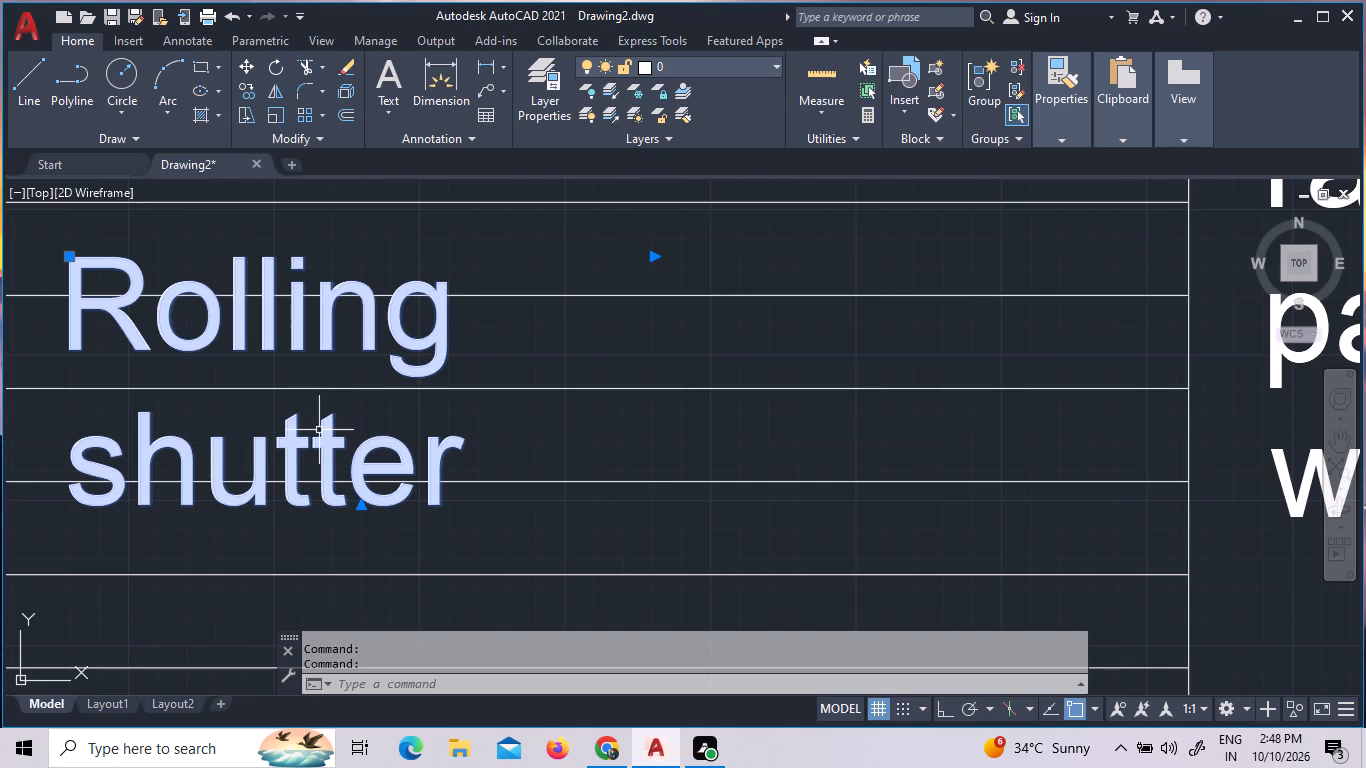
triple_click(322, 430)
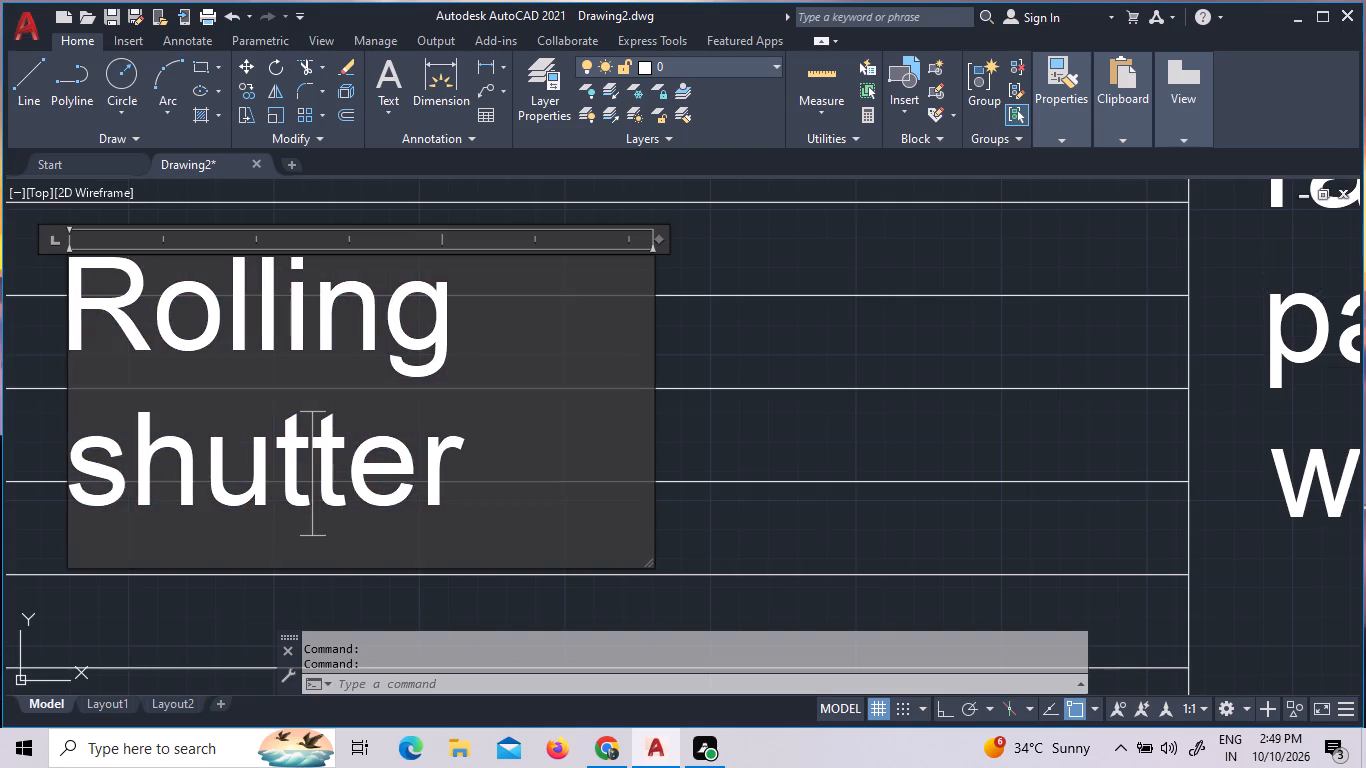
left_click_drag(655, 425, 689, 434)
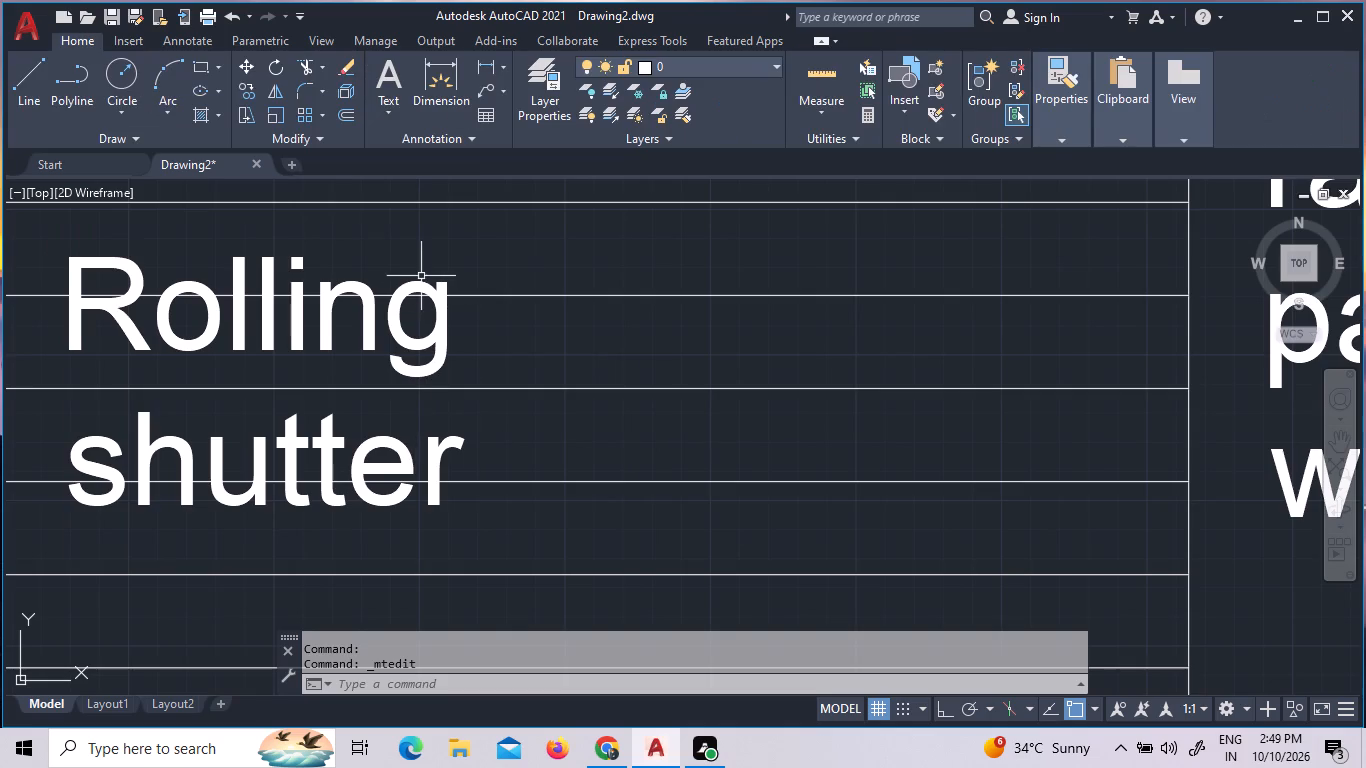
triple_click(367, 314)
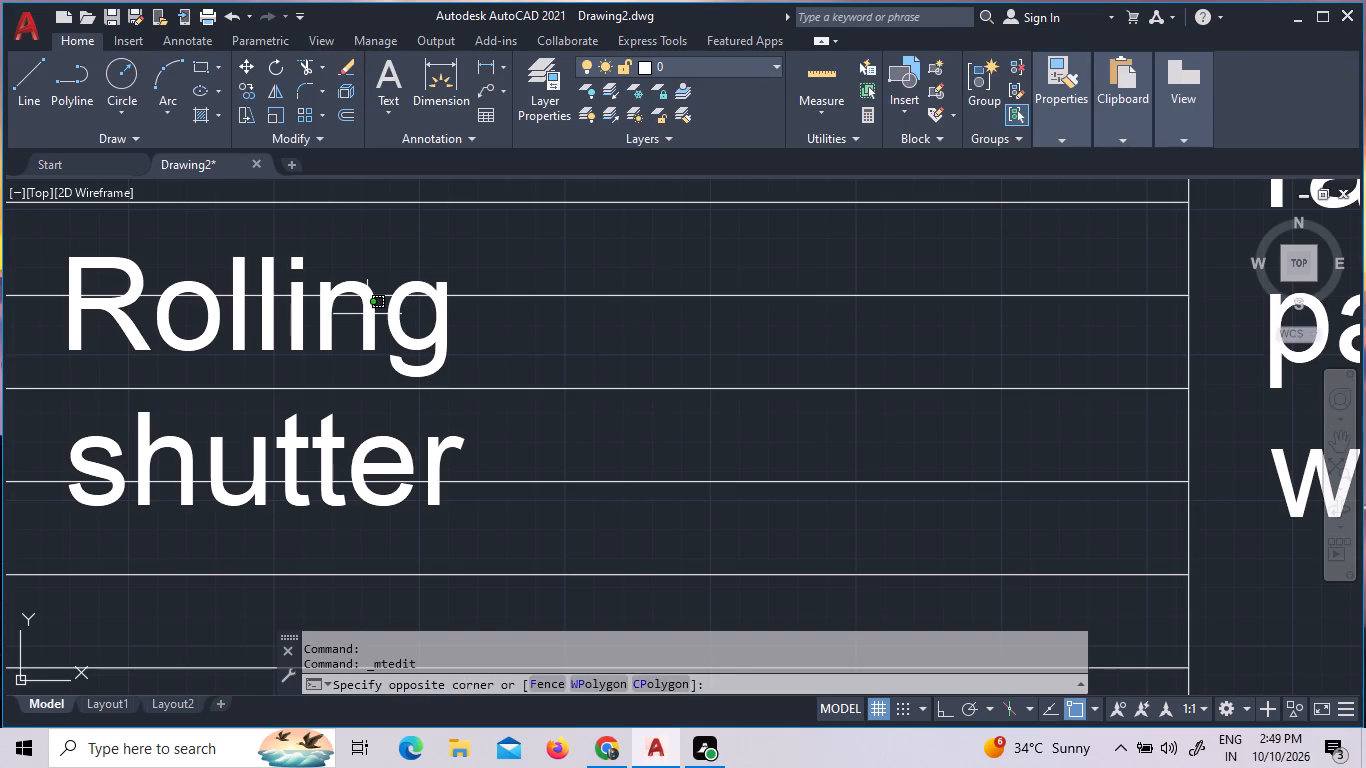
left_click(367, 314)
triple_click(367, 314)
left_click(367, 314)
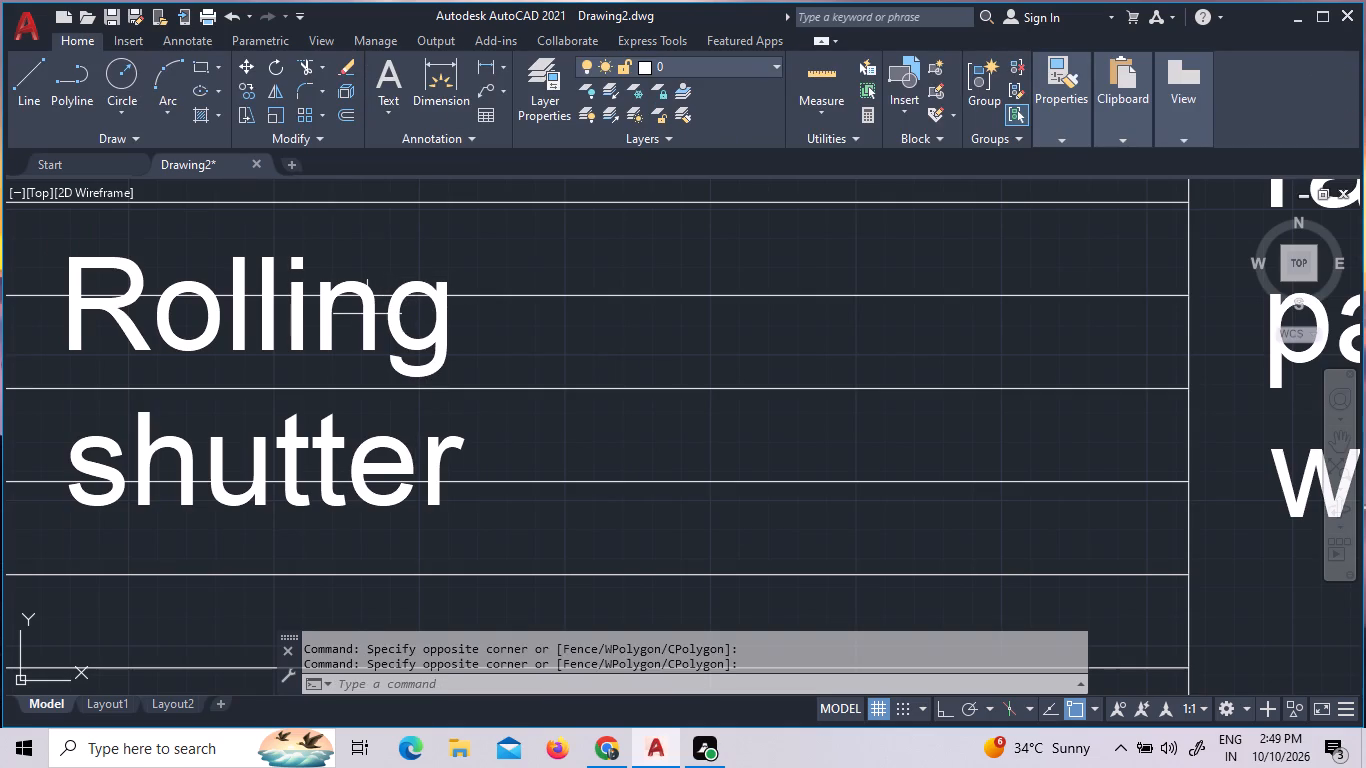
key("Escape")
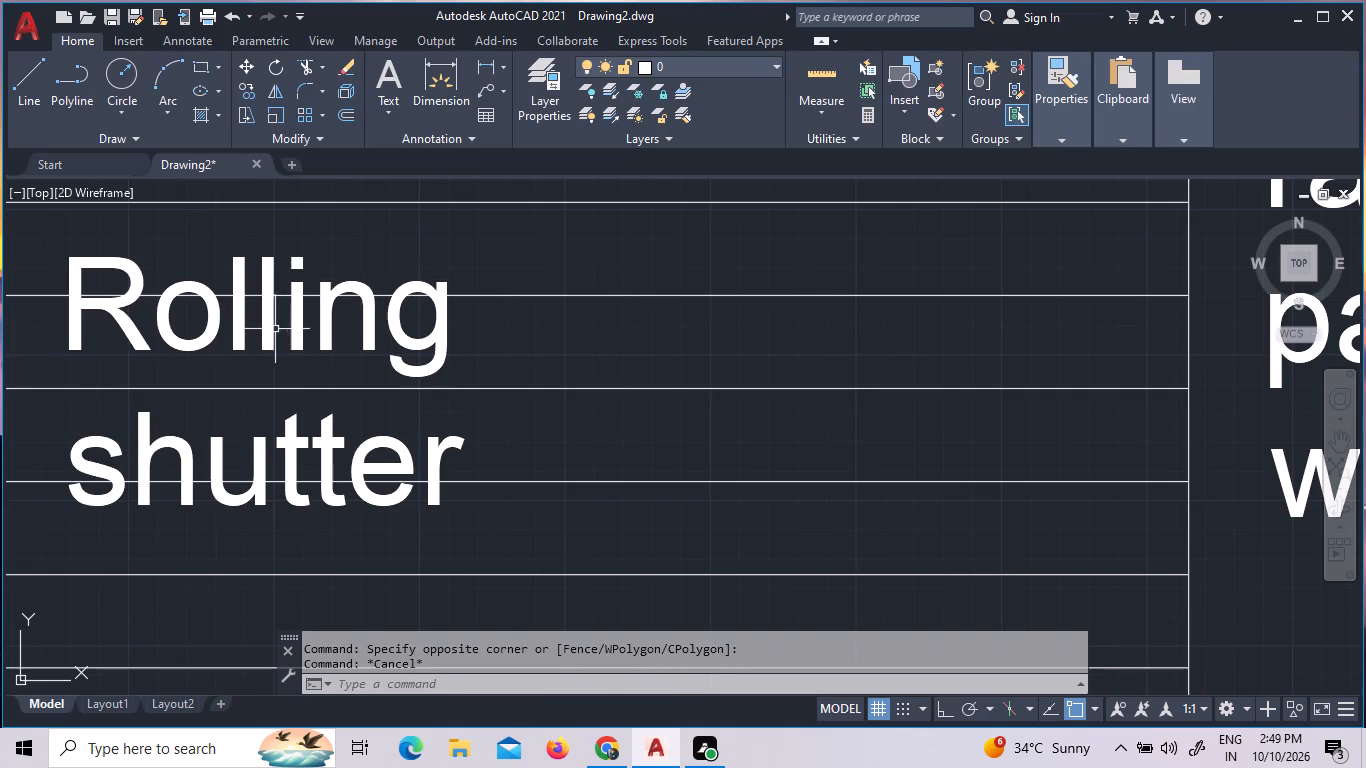
Widen the "Rolling shutter" text frame eastward until both words fit on one line.
left_click(279, 329)
triple_click(243, 325)
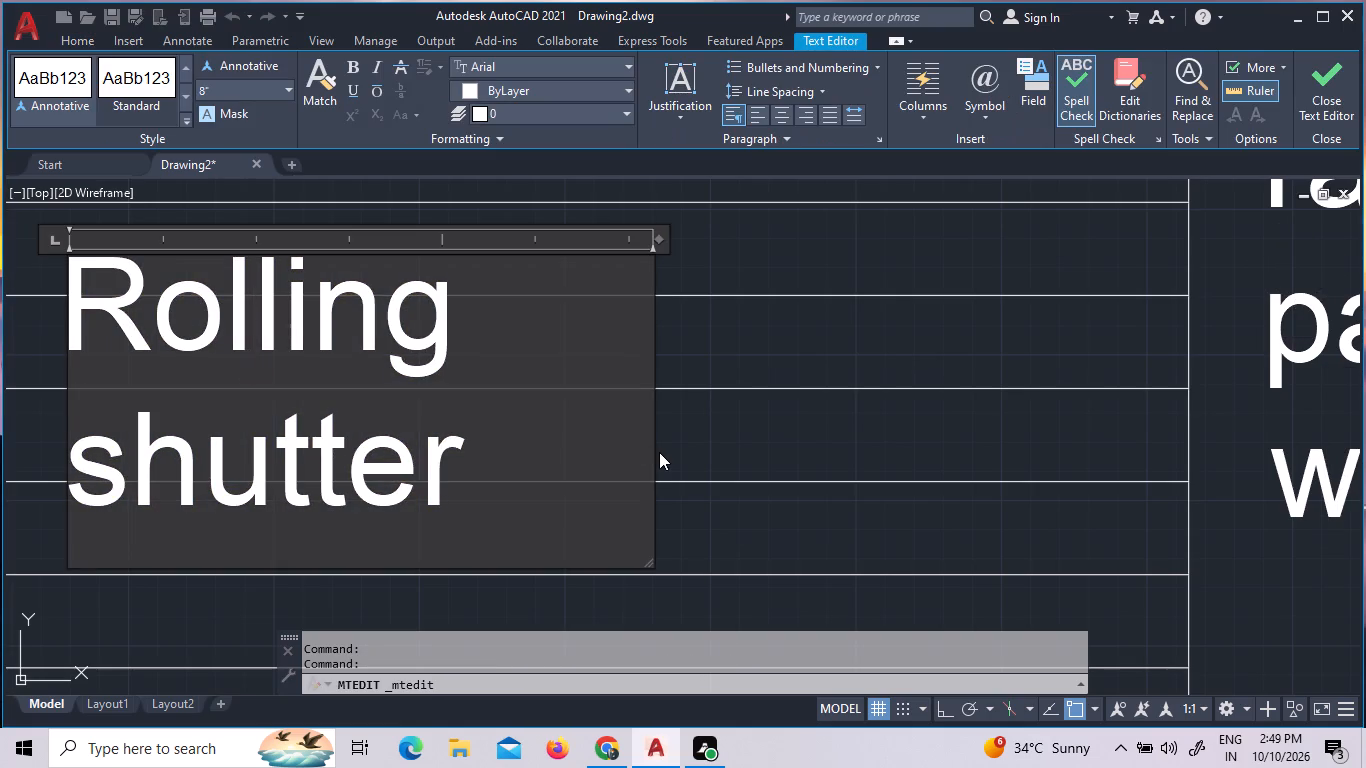
left_click_drag(653, 445, 850, 470)
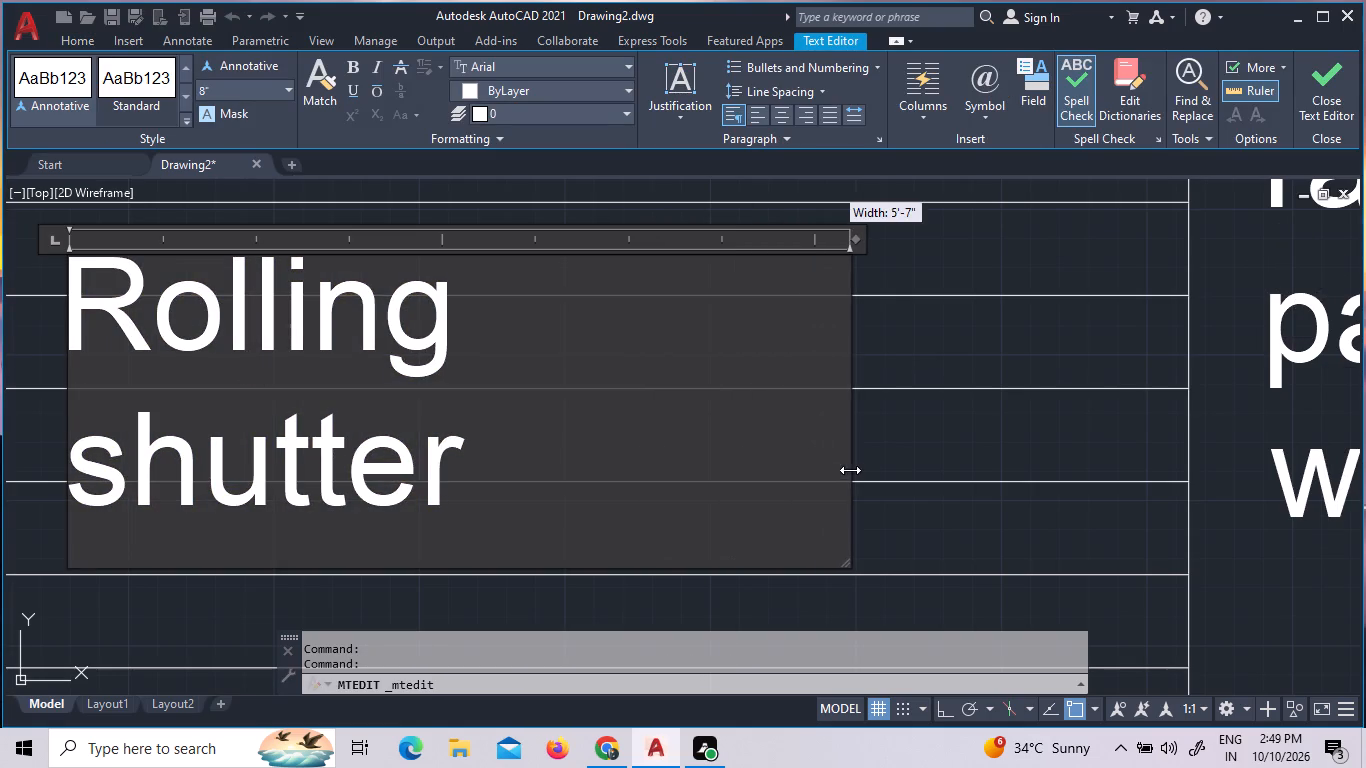
left_click_drag(850, 470, 957, 490)
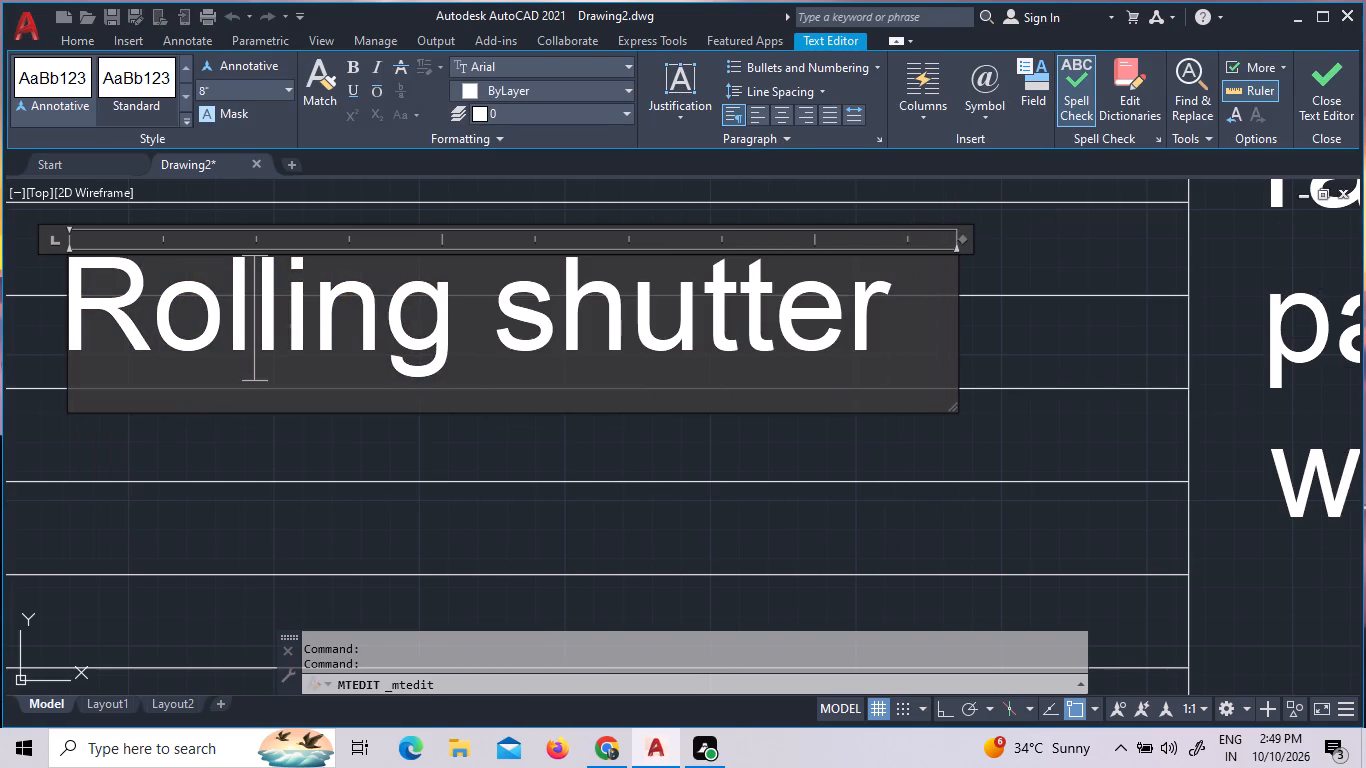
left_click(486, 311)
key("Escape")
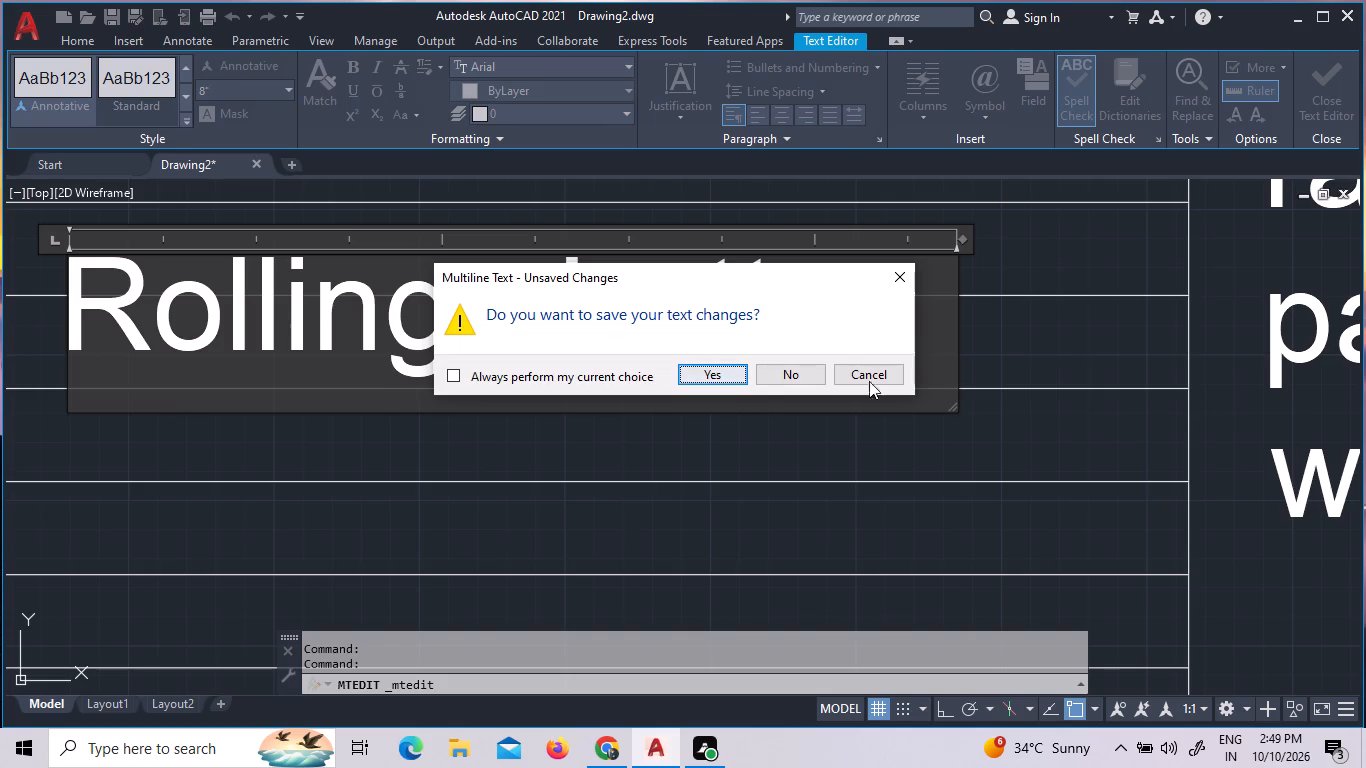
key("Escape")
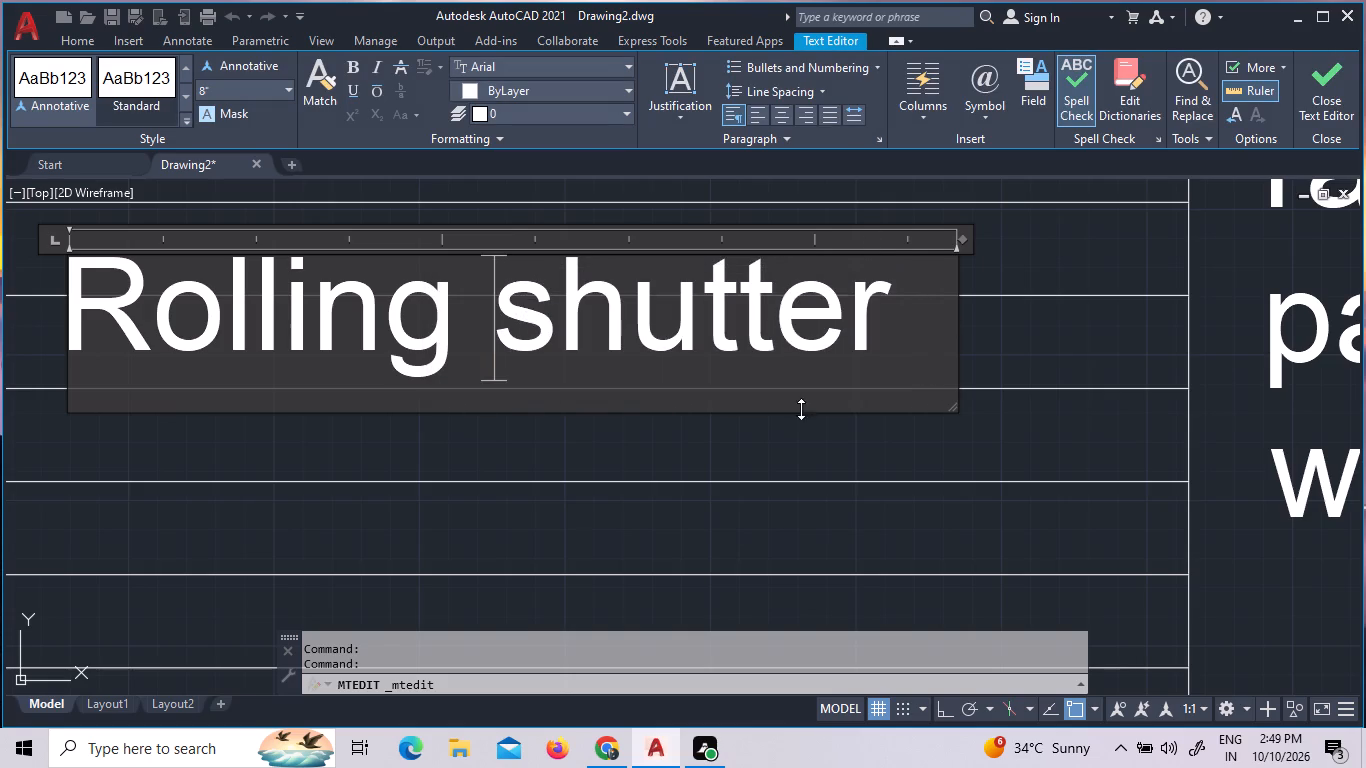
left_click(741, 442)
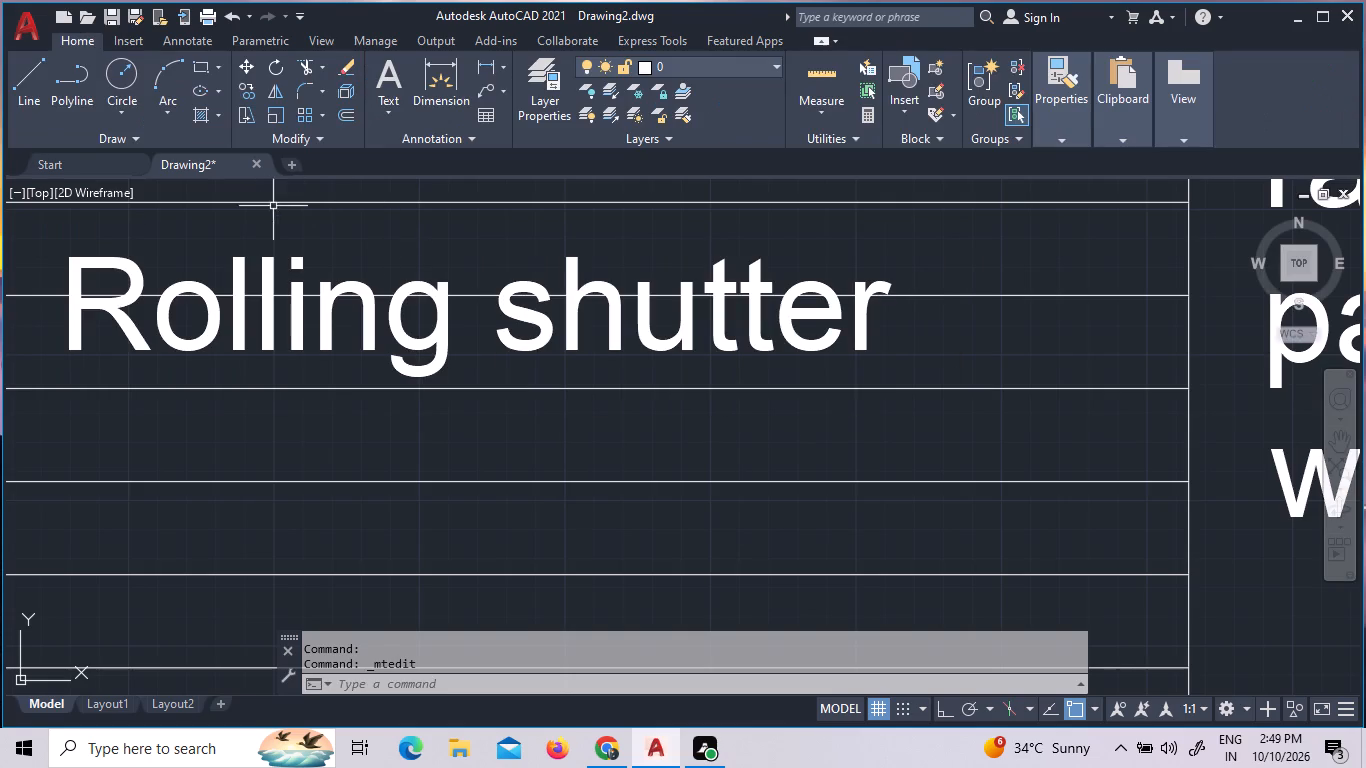
Move the "Rolling shutter" label south by about two treads, keeping it on the steps south of the Pharmacy.
left_click(375, 307)
right_click(393, 301)
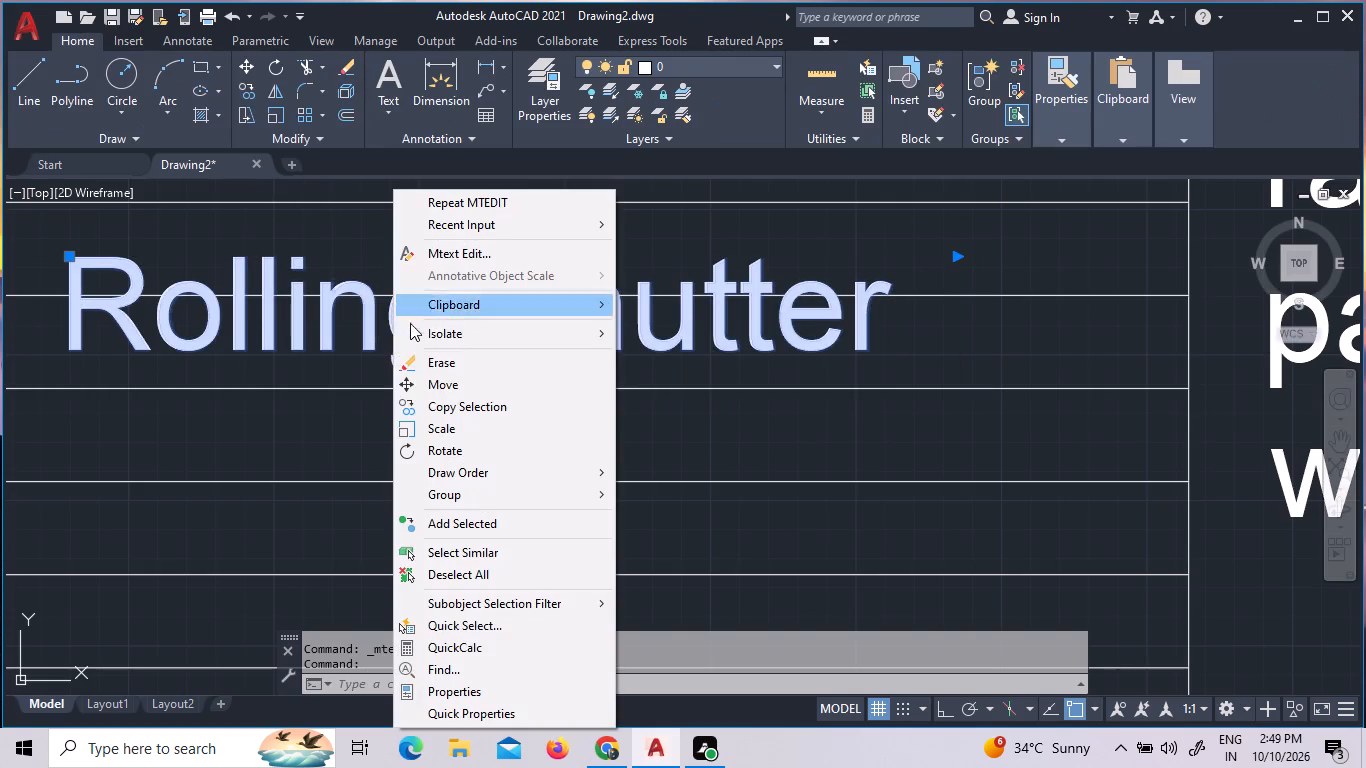
left_click(433, 389)
left_click(433, 389)
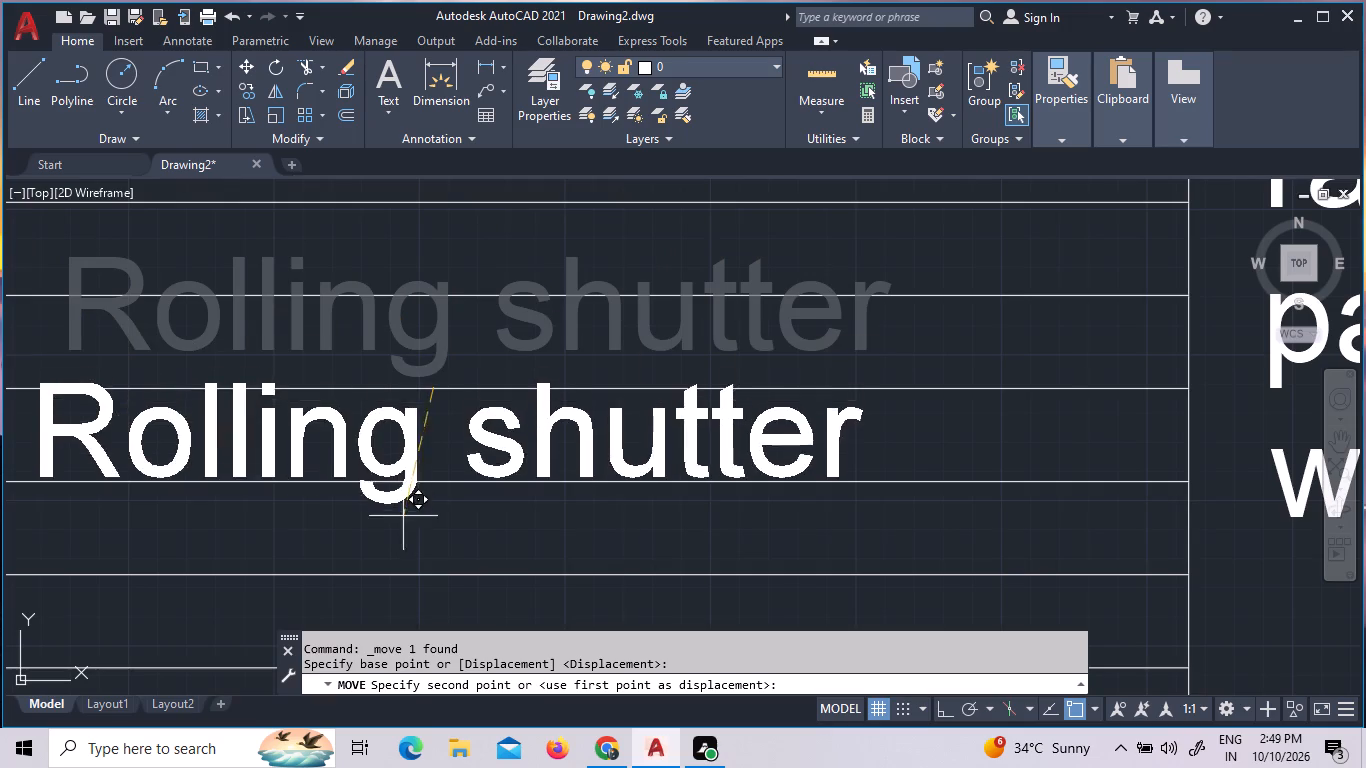
left_click(385, 606)
scroll(449, 535, "down", 3)
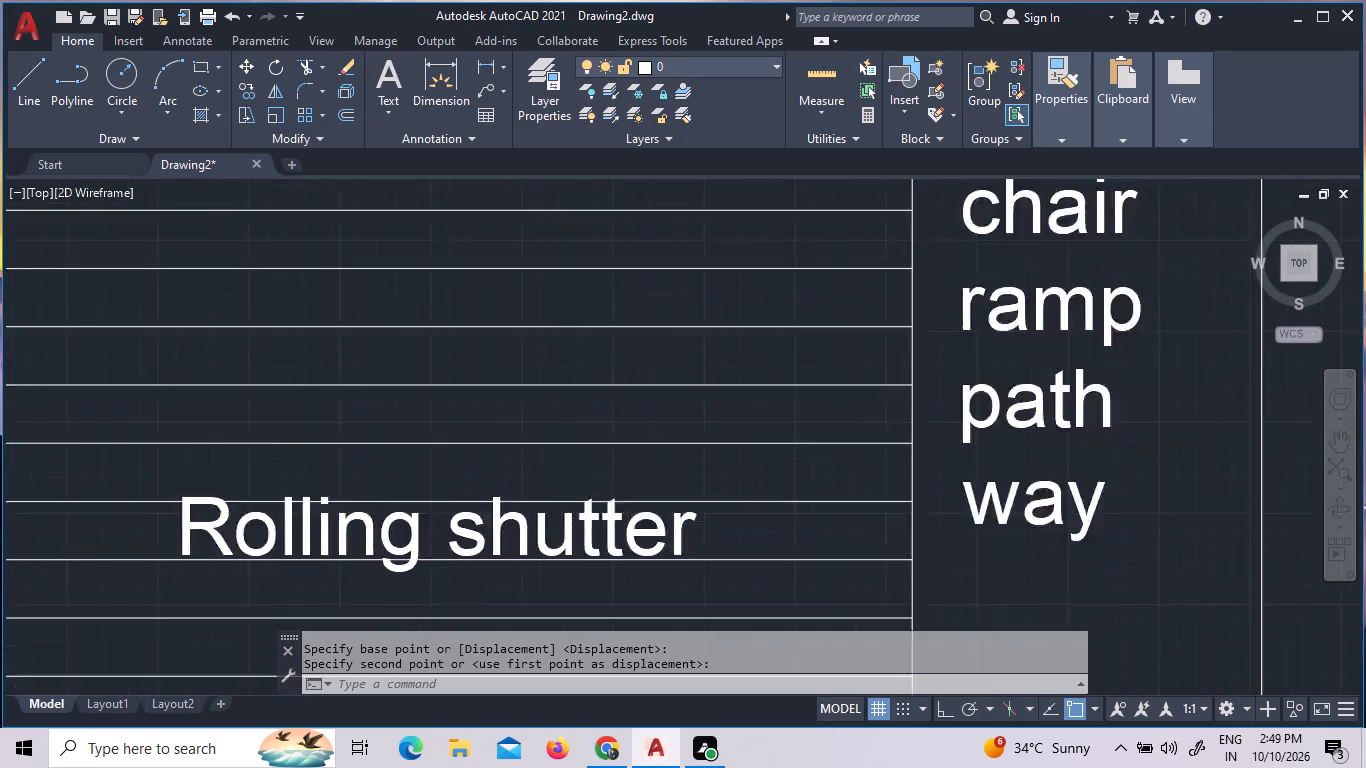
scroll(488, 352, "down", 2)
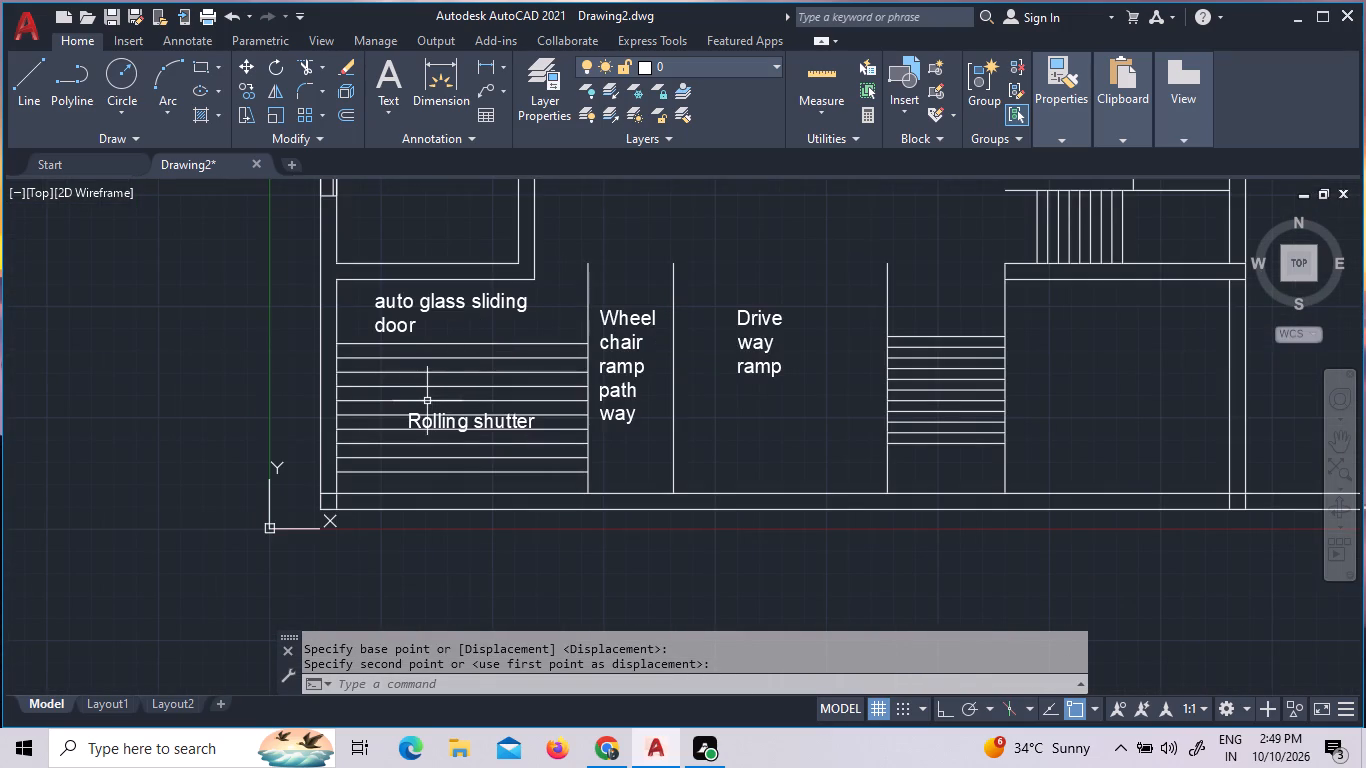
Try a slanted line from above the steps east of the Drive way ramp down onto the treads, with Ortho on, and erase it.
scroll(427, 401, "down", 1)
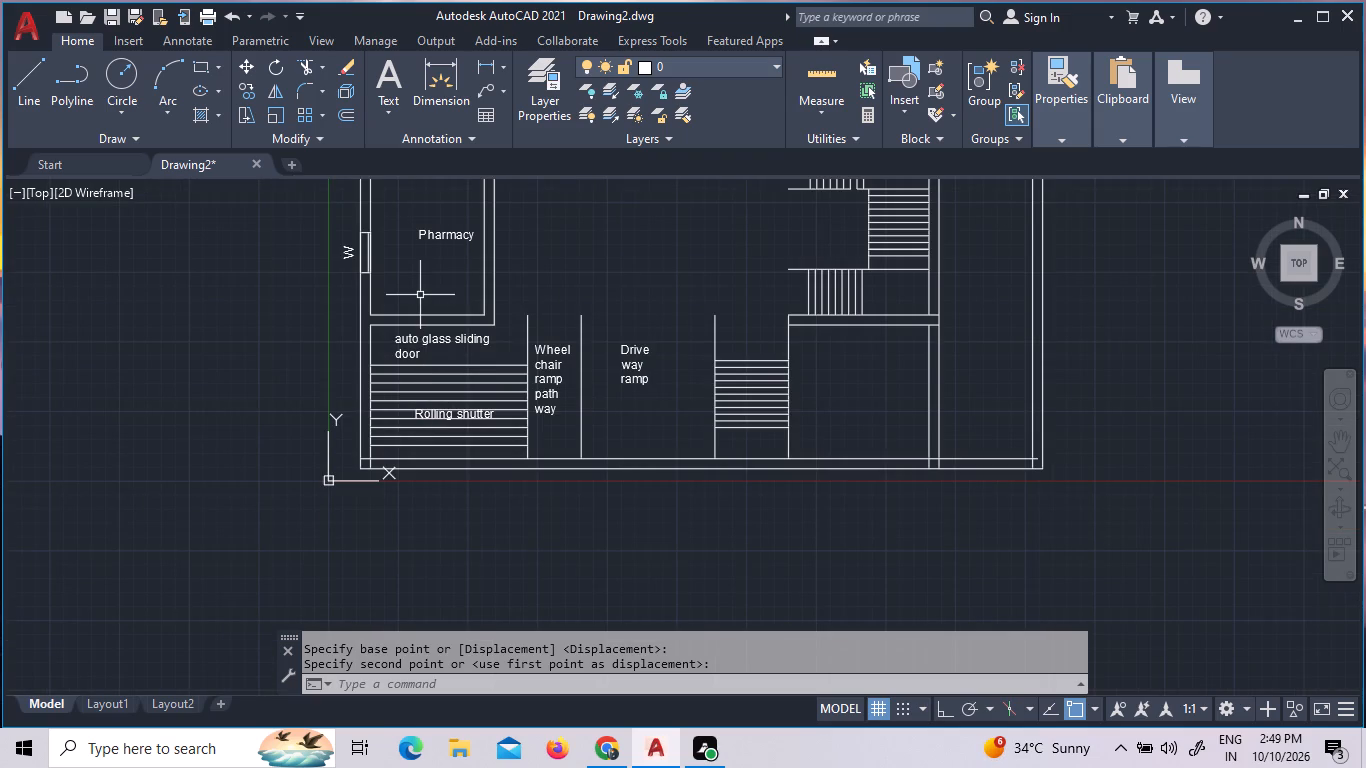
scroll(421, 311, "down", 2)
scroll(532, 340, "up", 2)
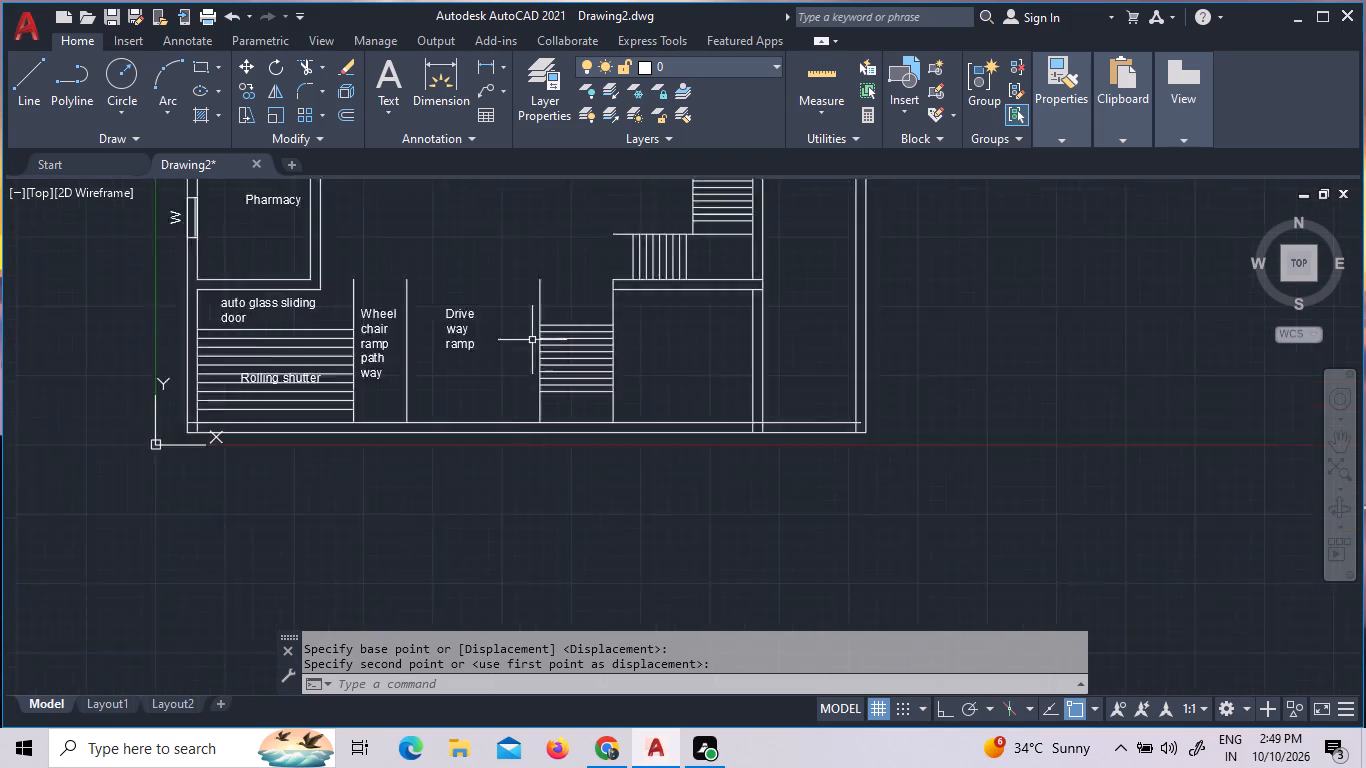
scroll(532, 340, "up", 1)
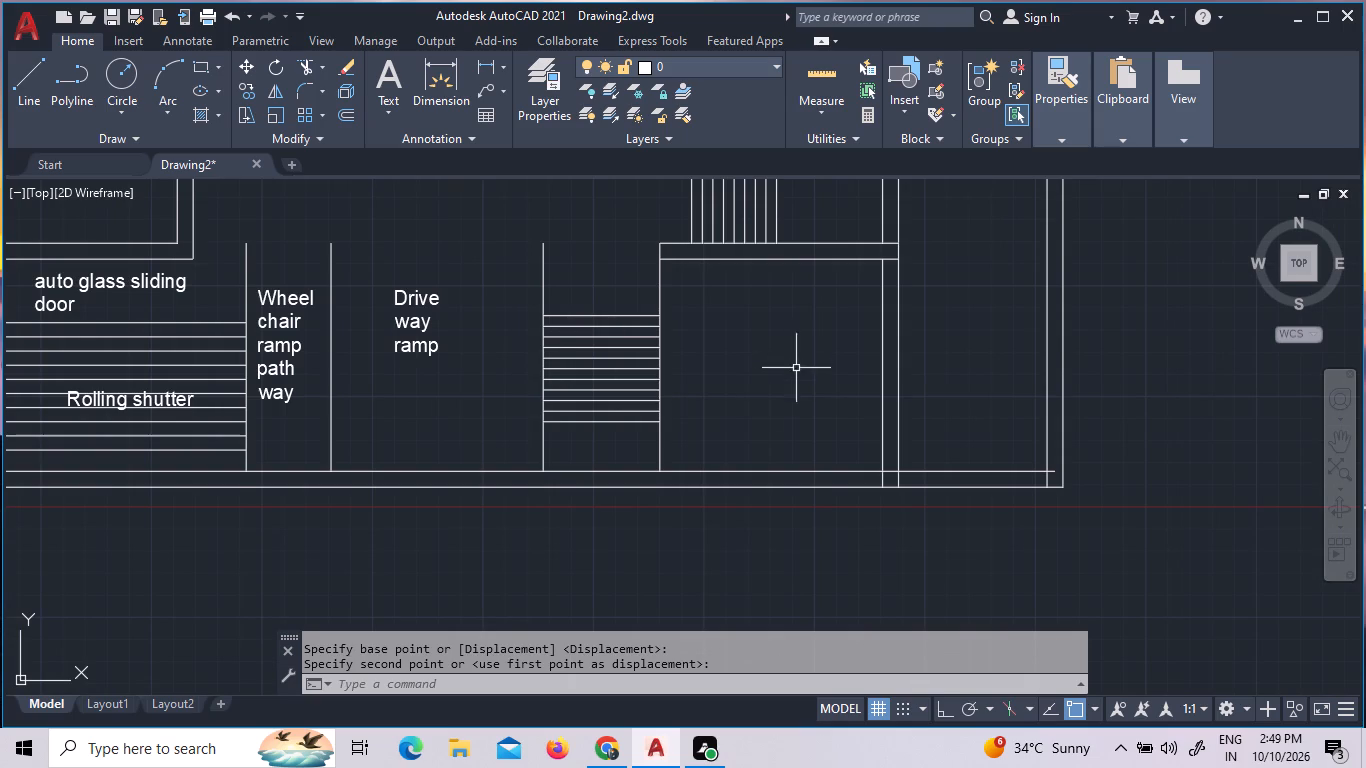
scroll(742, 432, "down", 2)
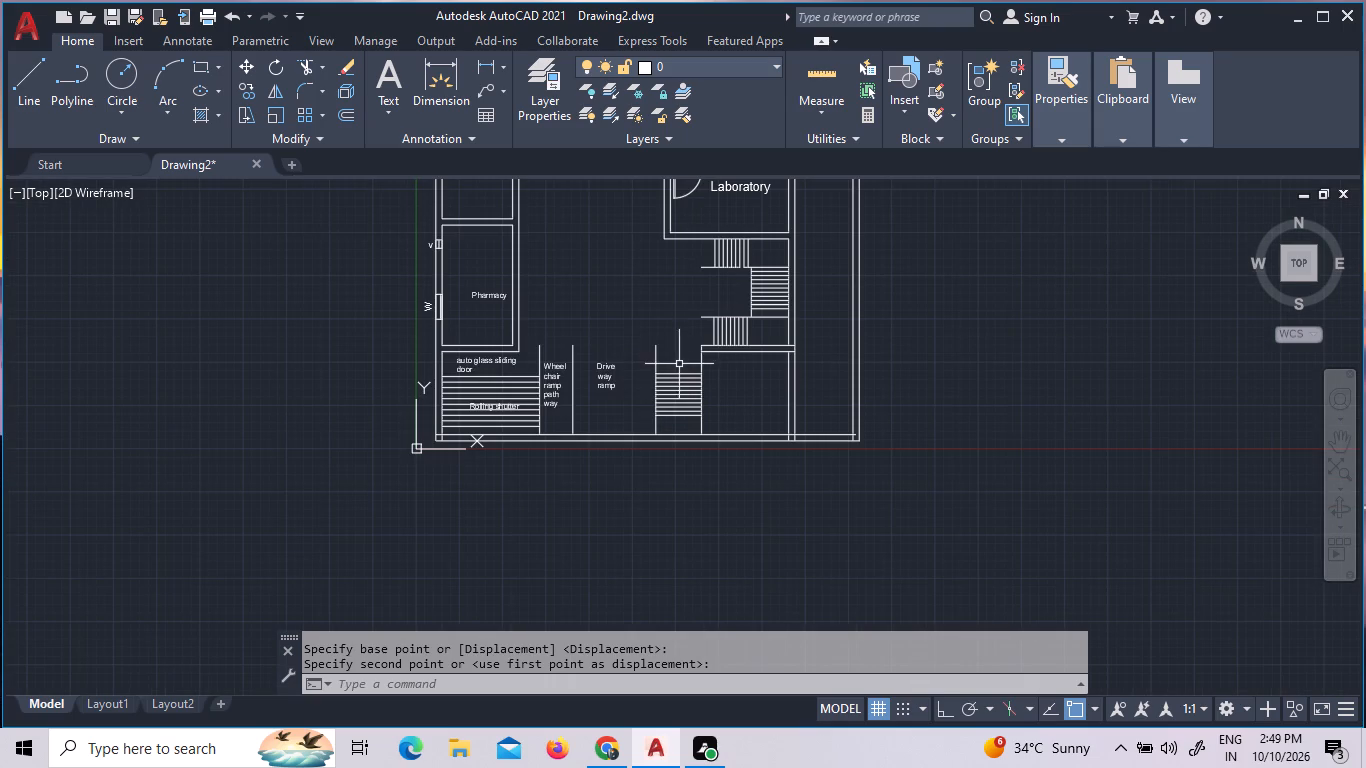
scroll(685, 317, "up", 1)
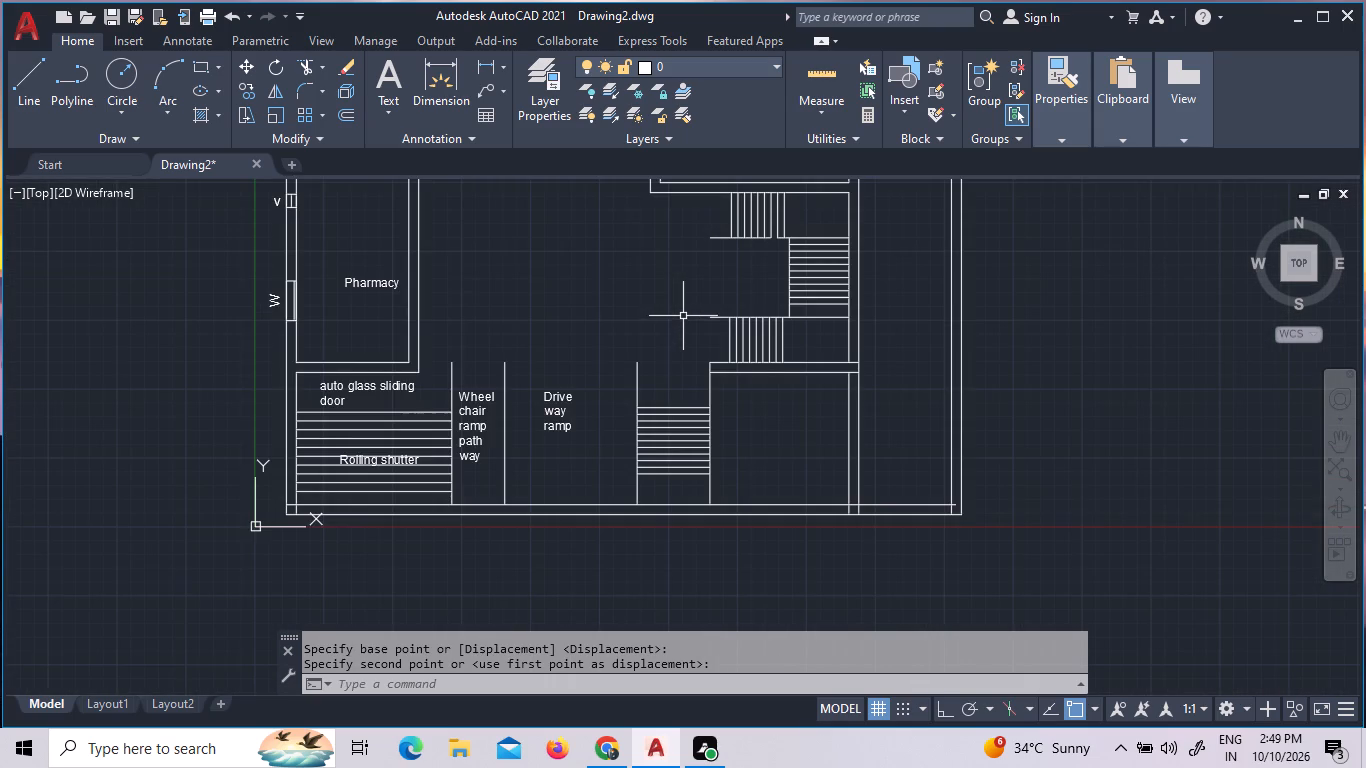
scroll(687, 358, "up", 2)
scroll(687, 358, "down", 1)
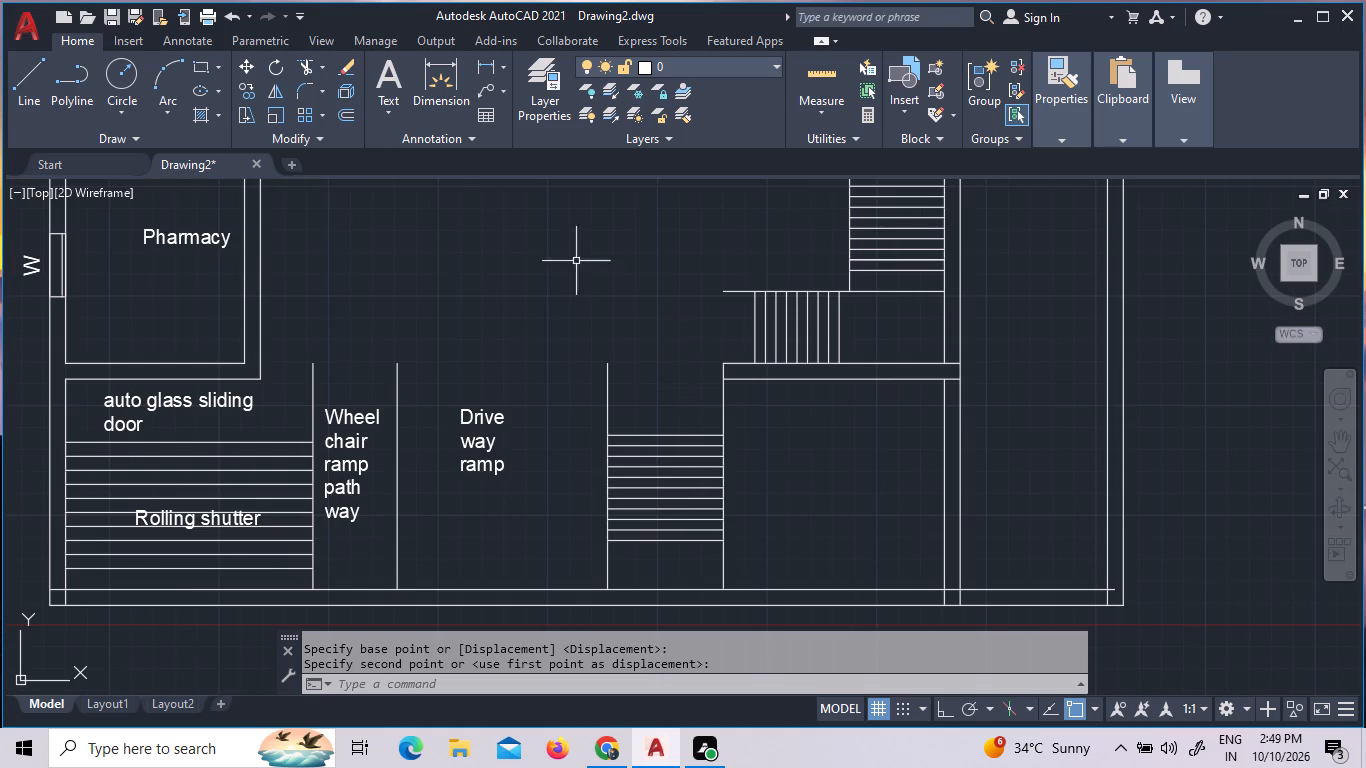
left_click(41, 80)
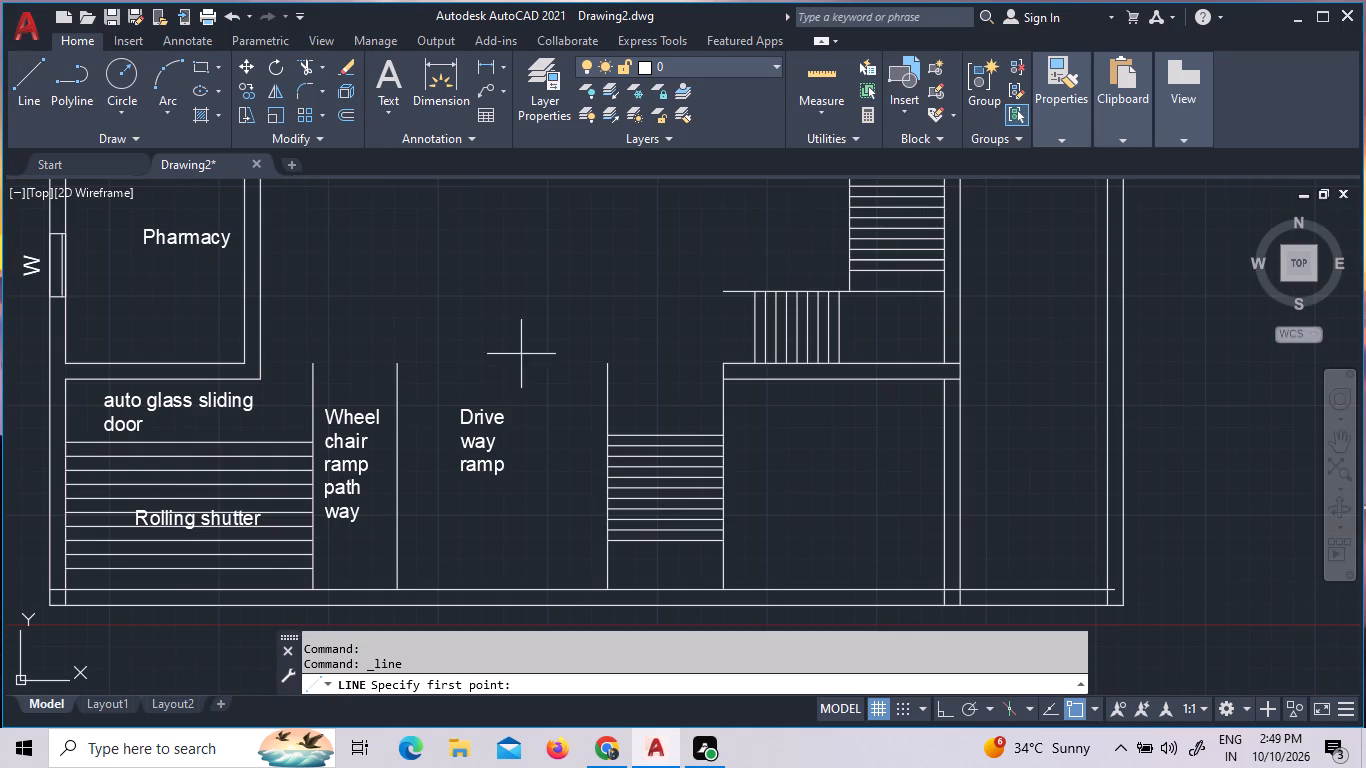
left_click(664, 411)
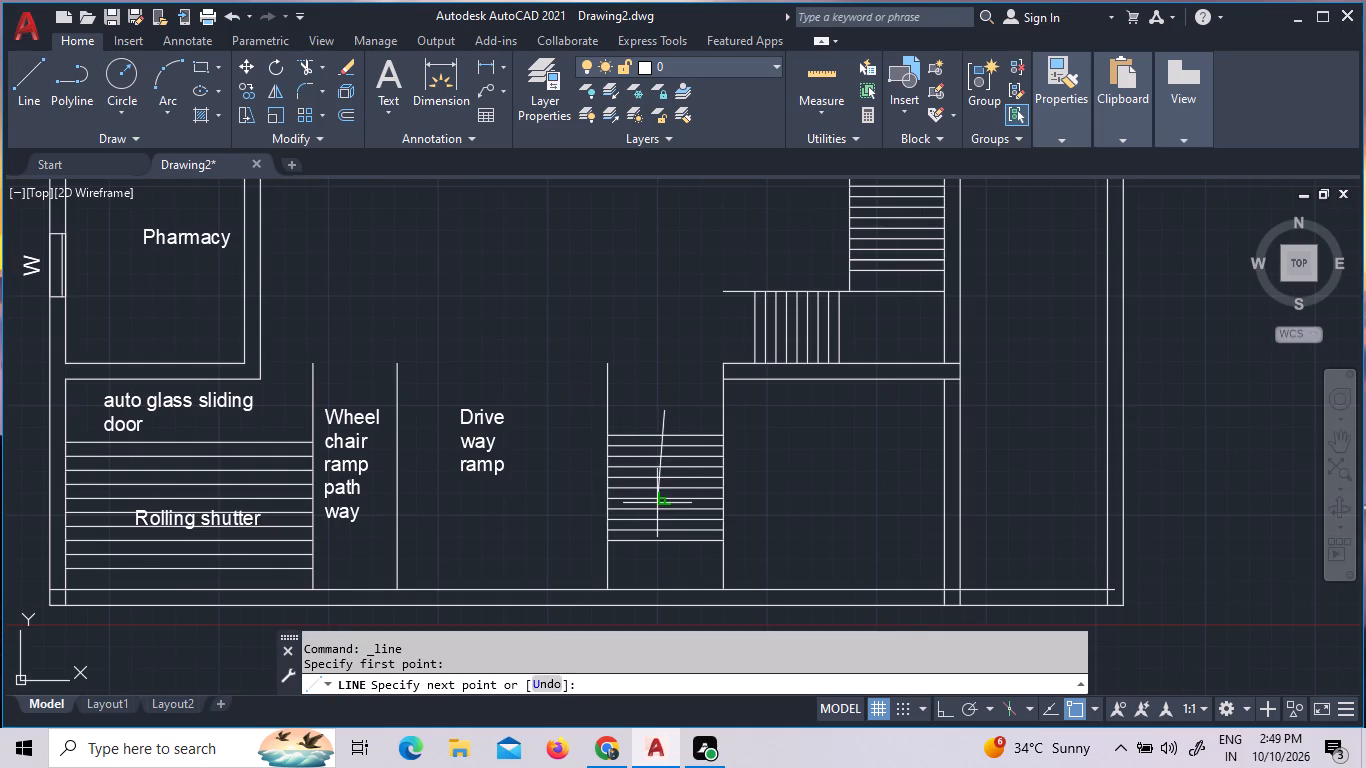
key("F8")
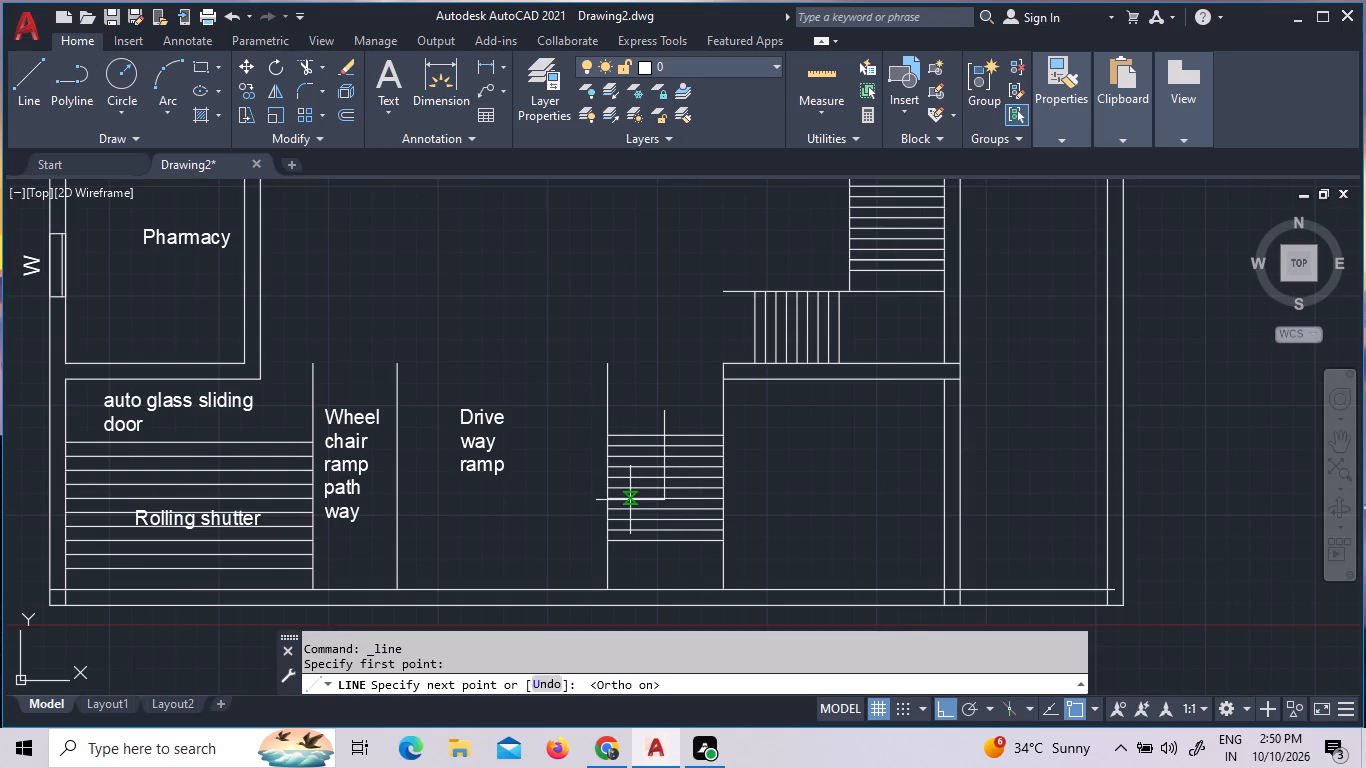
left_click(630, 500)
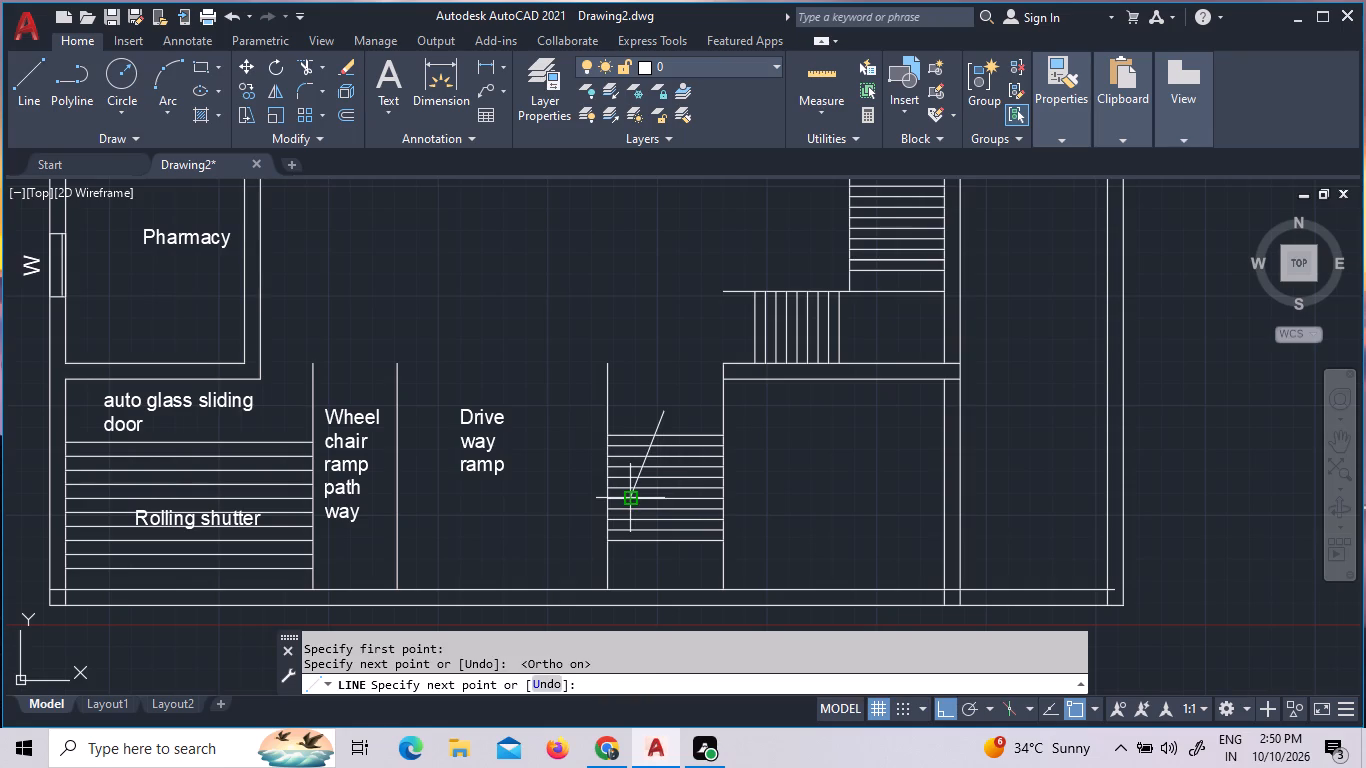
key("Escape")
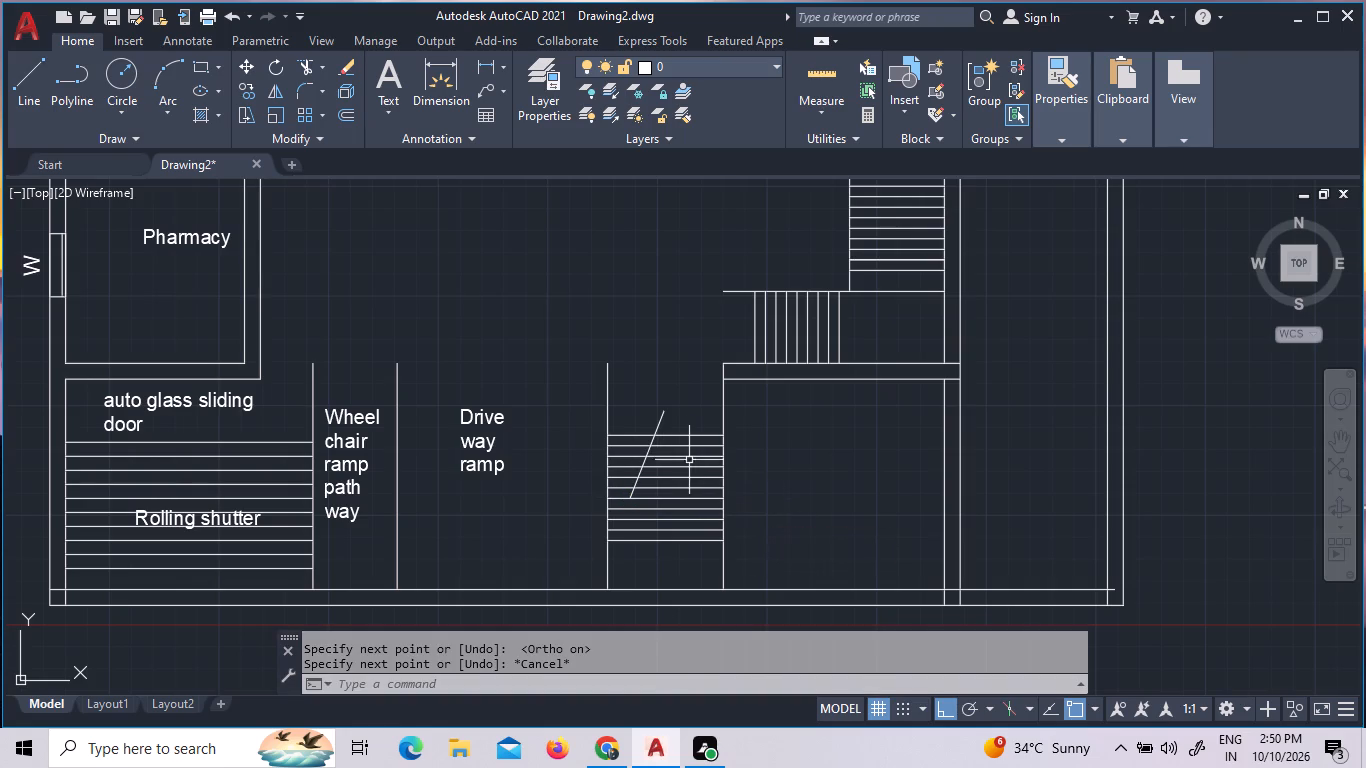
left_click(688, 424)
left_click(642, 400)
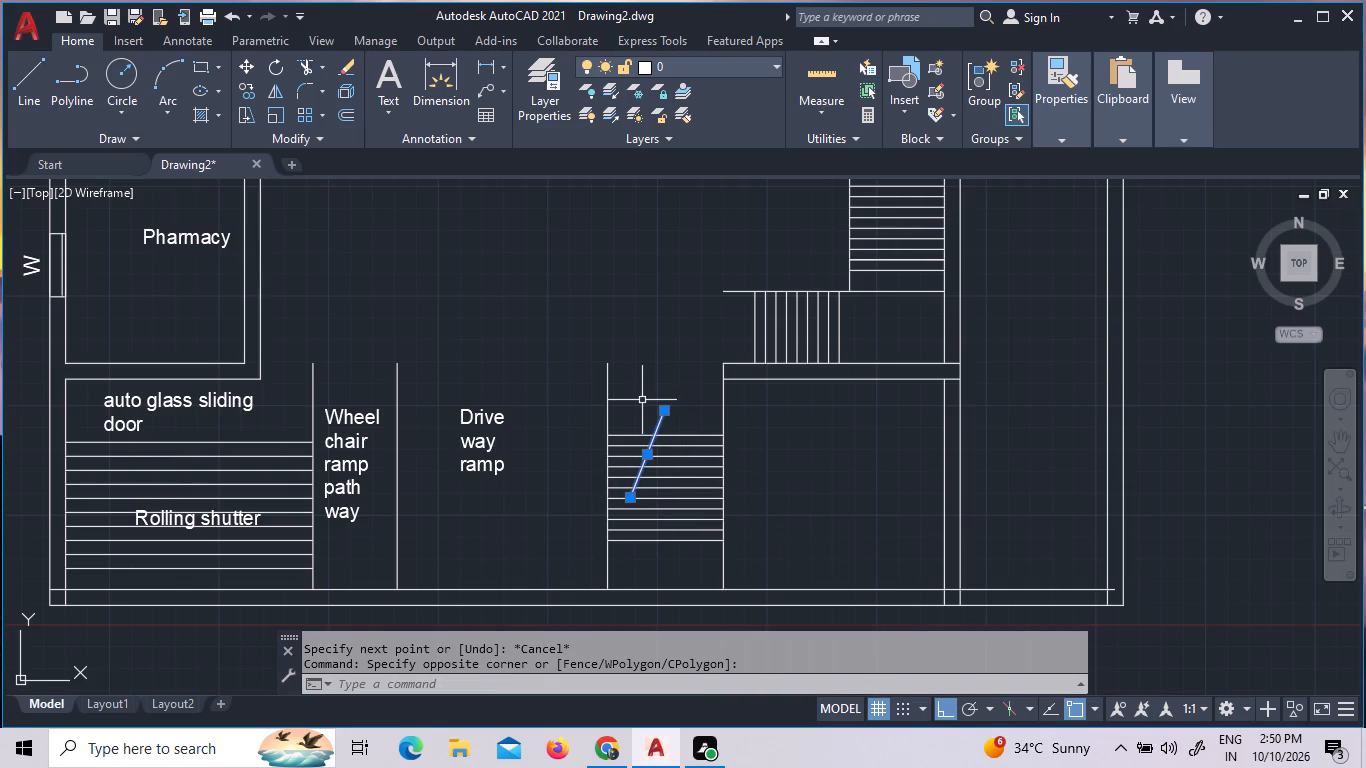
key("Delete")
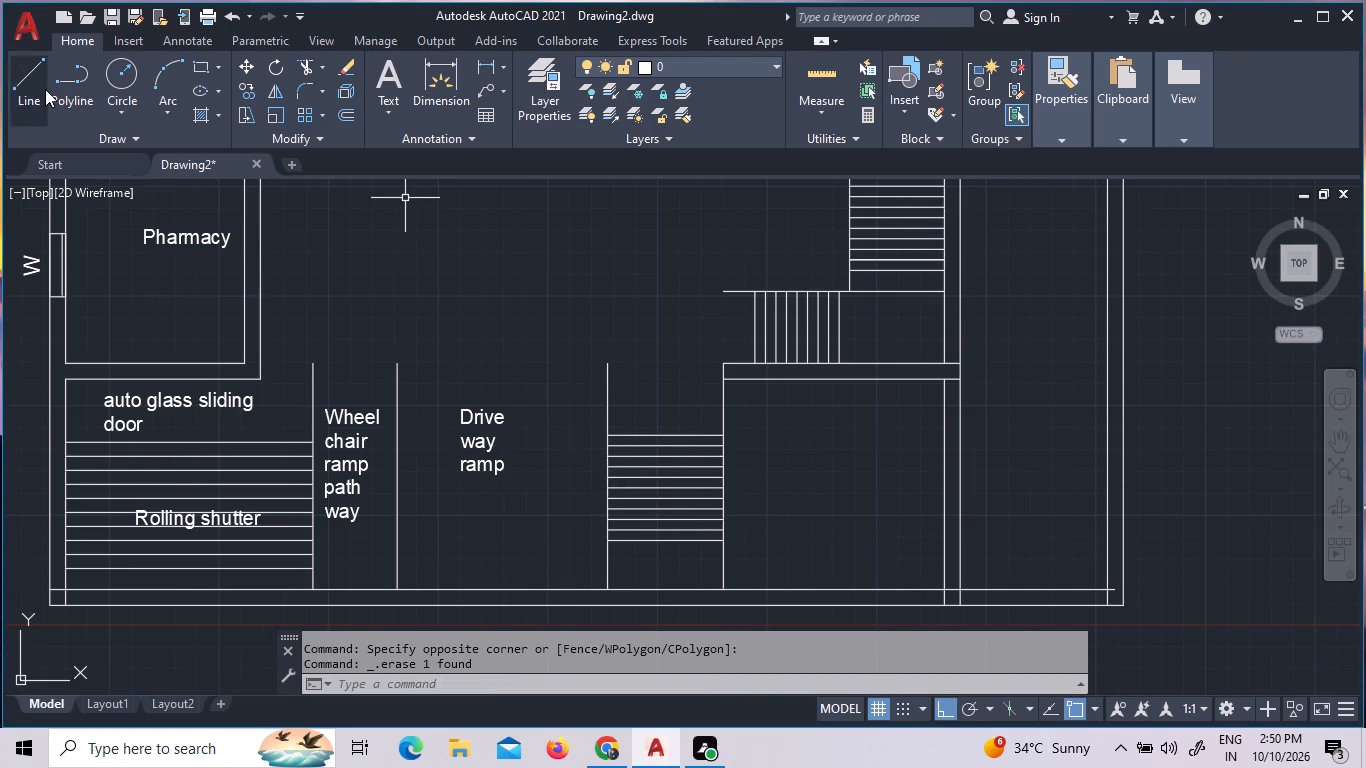
Draw a nearly vertical arrow shaft from above the first tread to mid-flight on the steps east of the Drive way ramp.
left_click(45, 89)
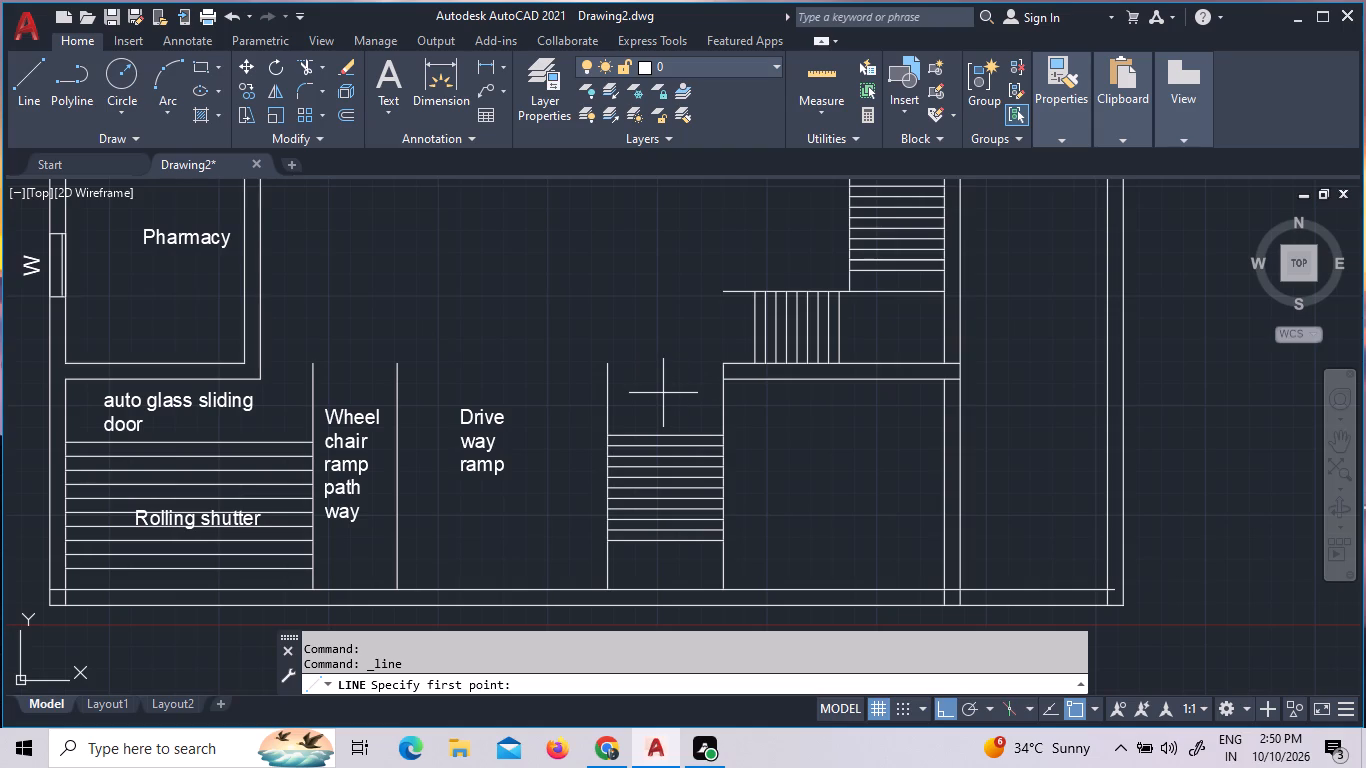
left_click(663, 393)
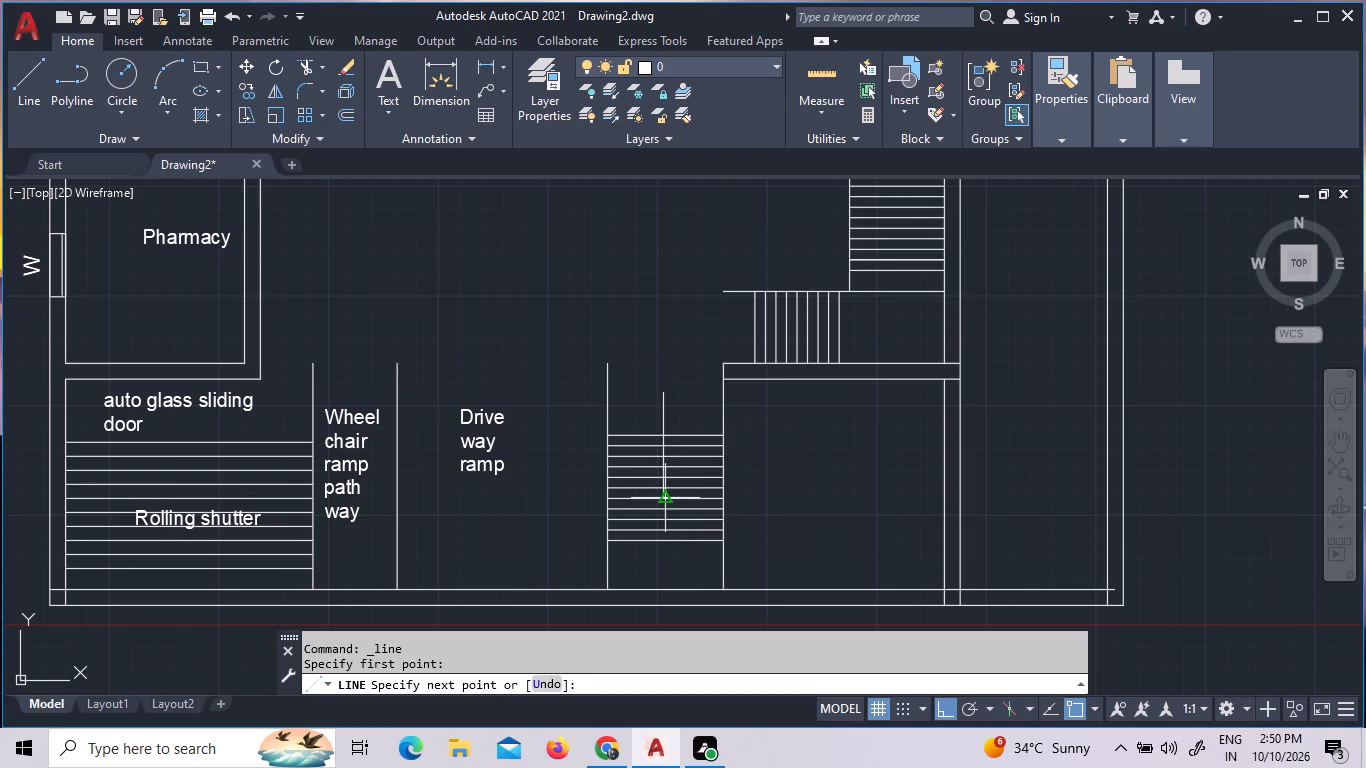
left_click(671, 490)
key("Escape")
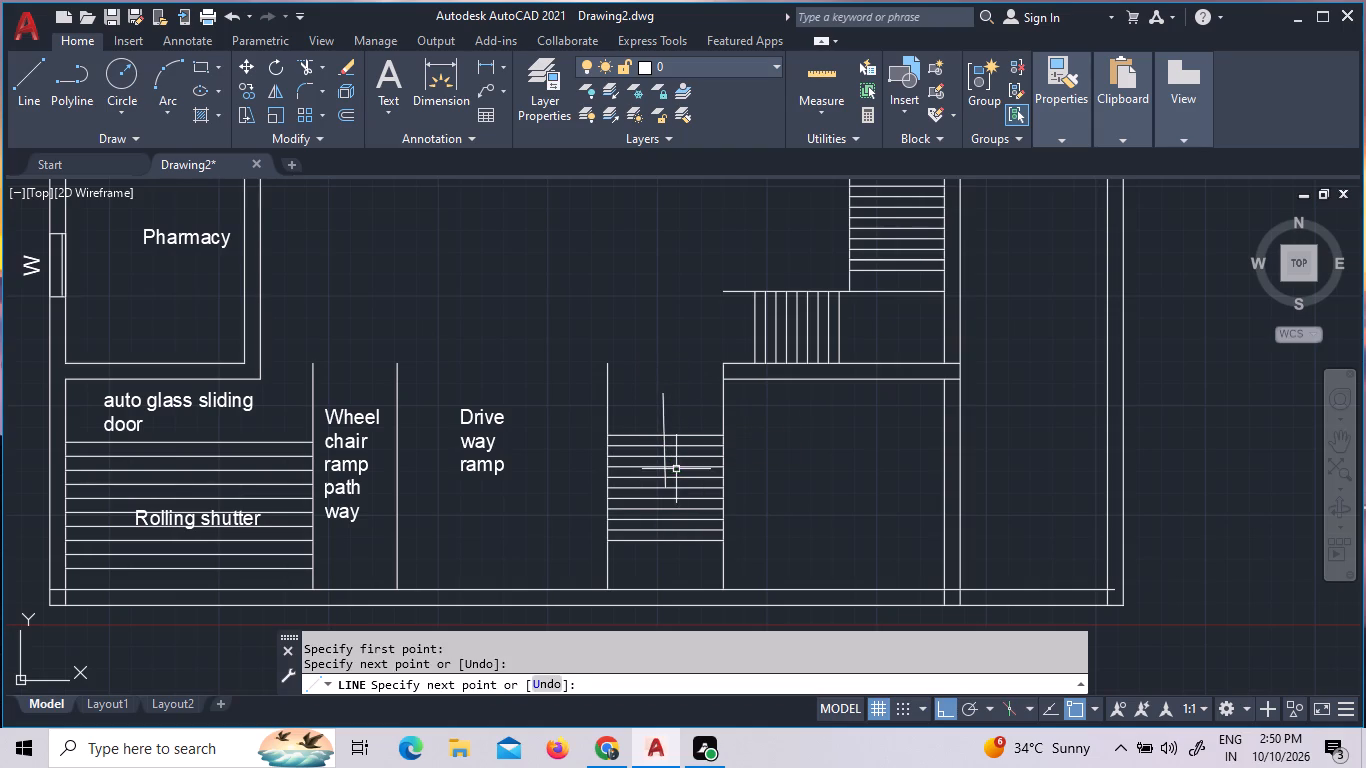
Draw the western arrowhead line from the shaft's north end diagonally down to the northernmost tread.
left_click(36, 76)
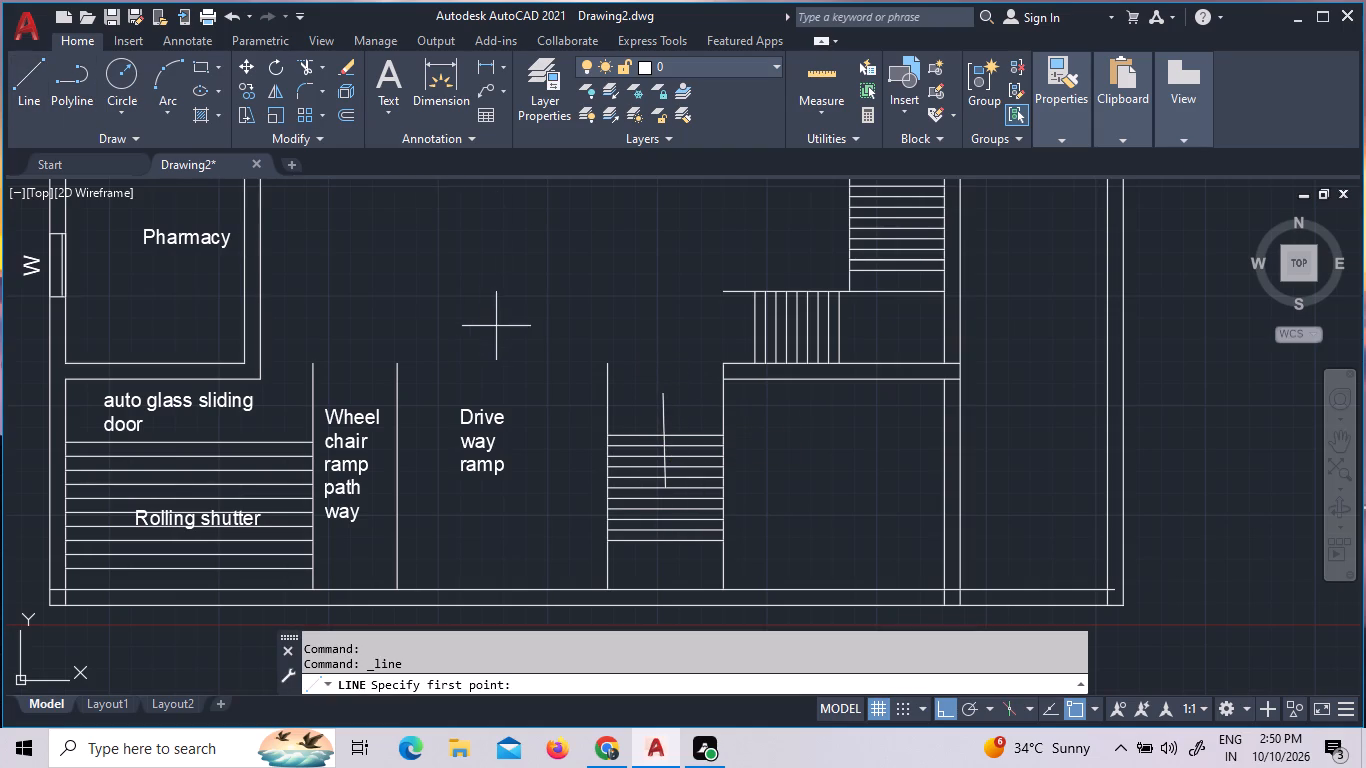
left_click(661, 394)
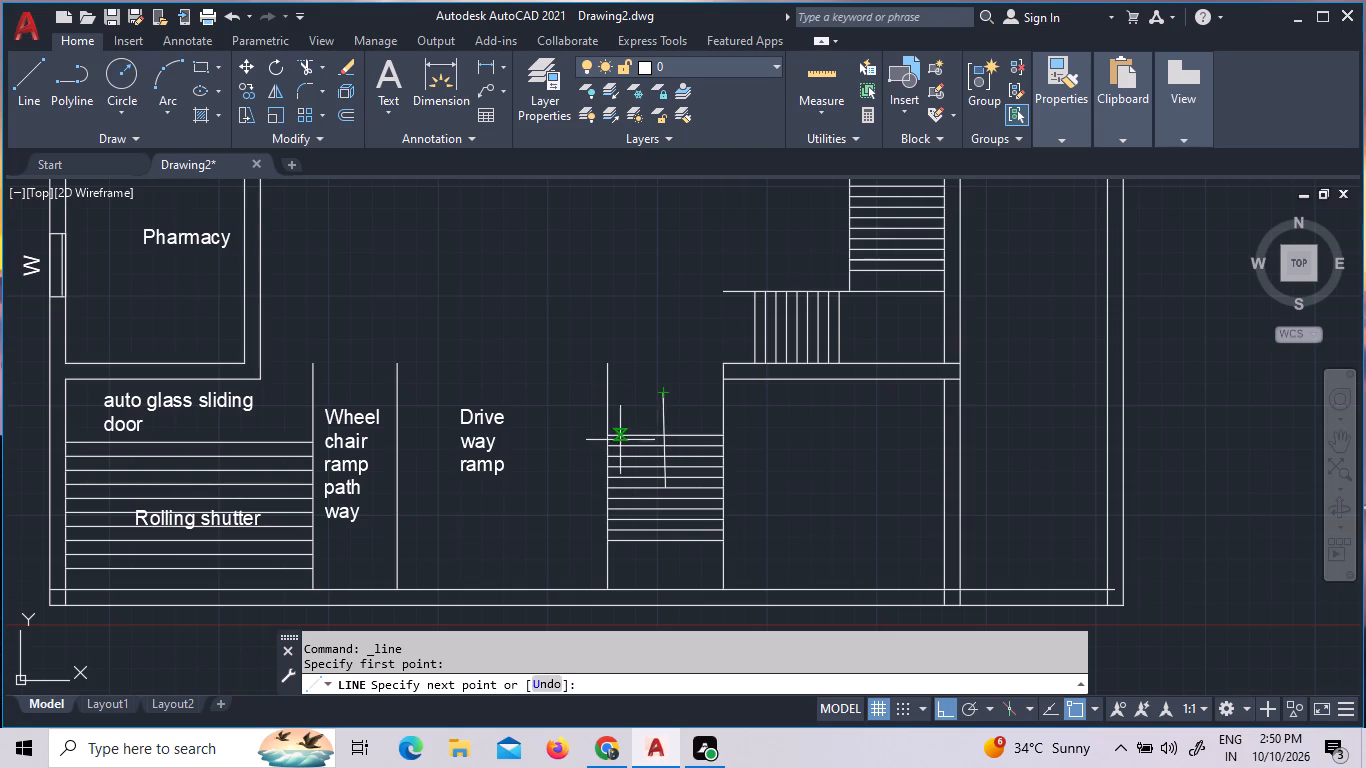
scroll(630, 437, "up", 3)
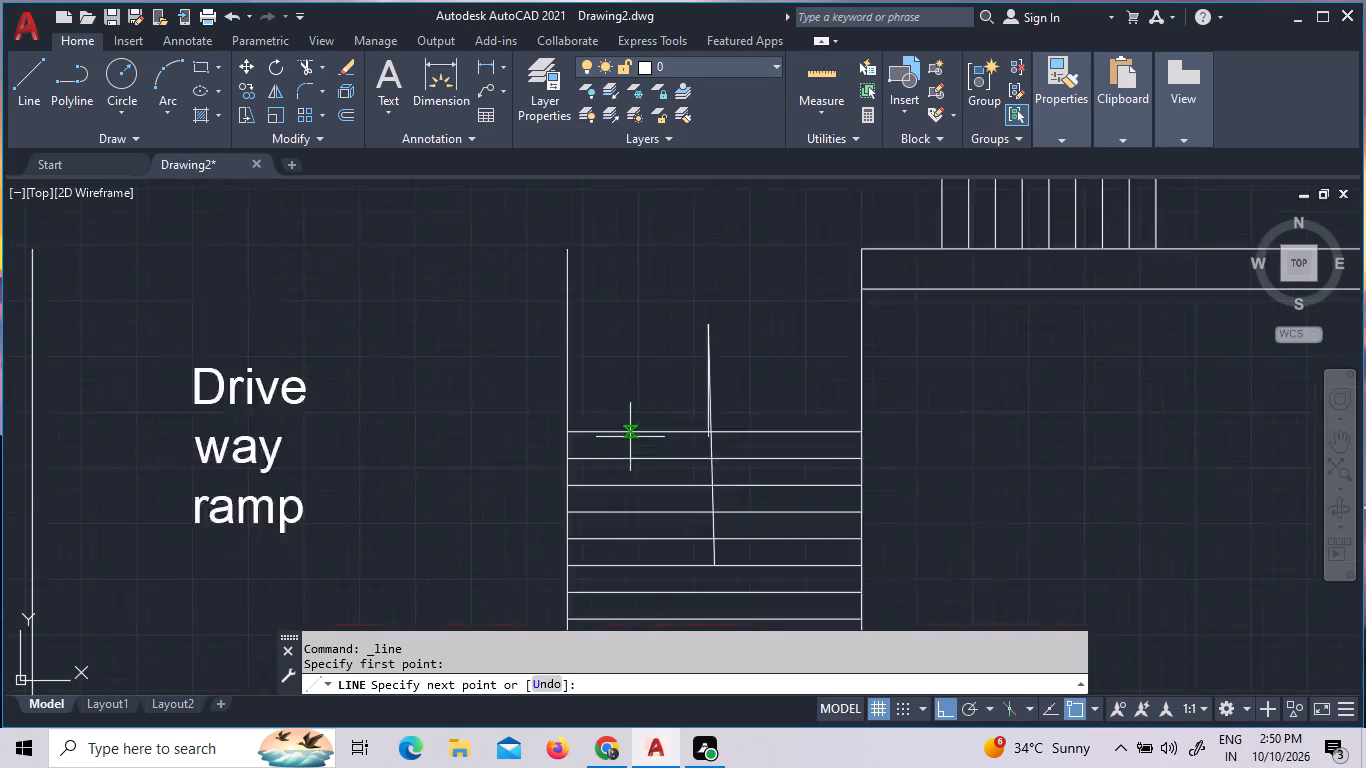
left_click(618, 429)
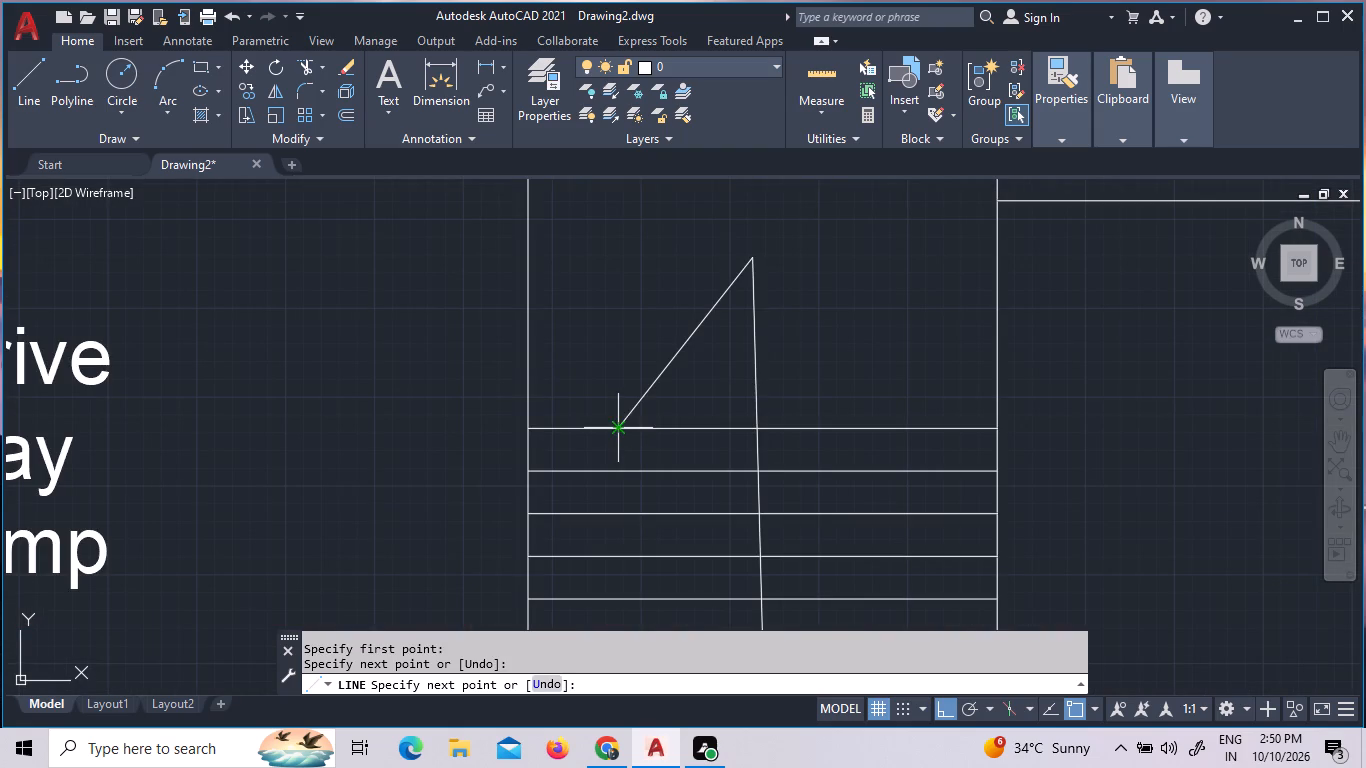
key("Escape")
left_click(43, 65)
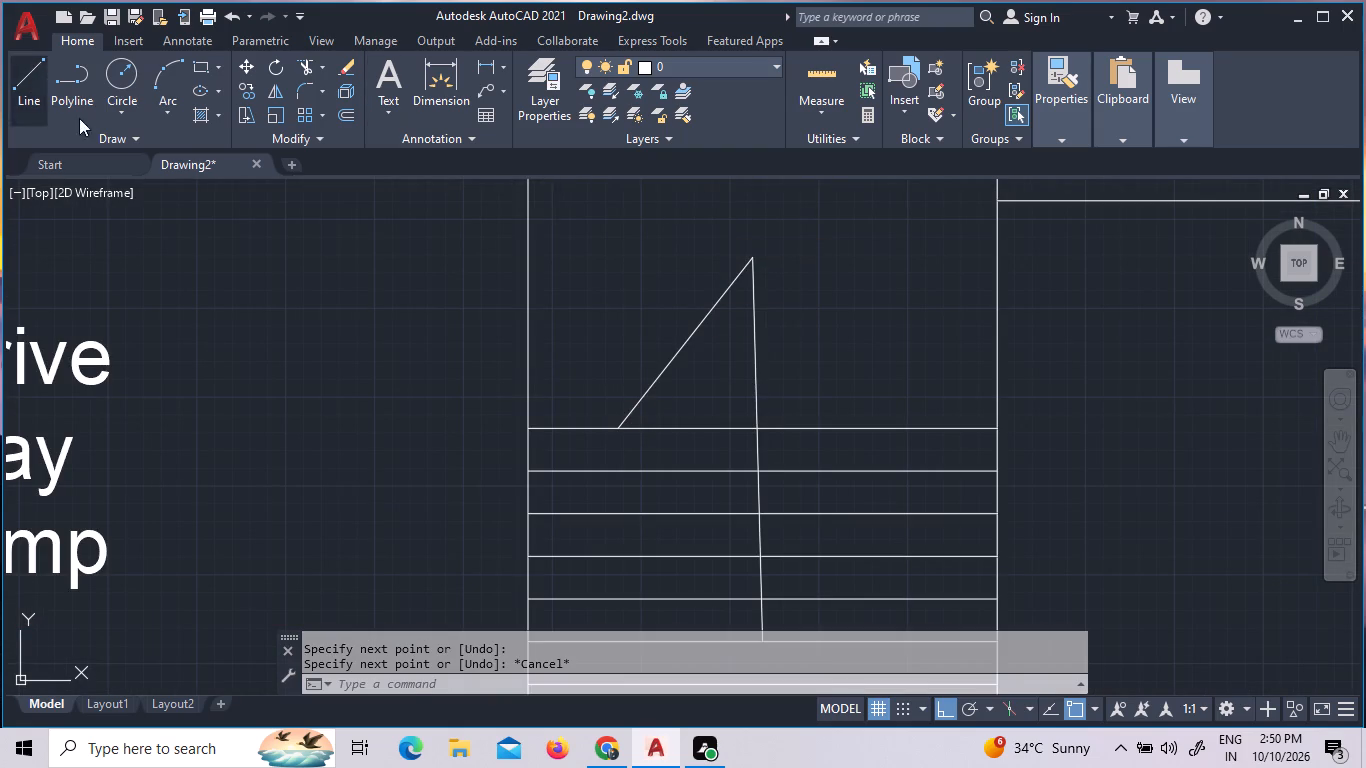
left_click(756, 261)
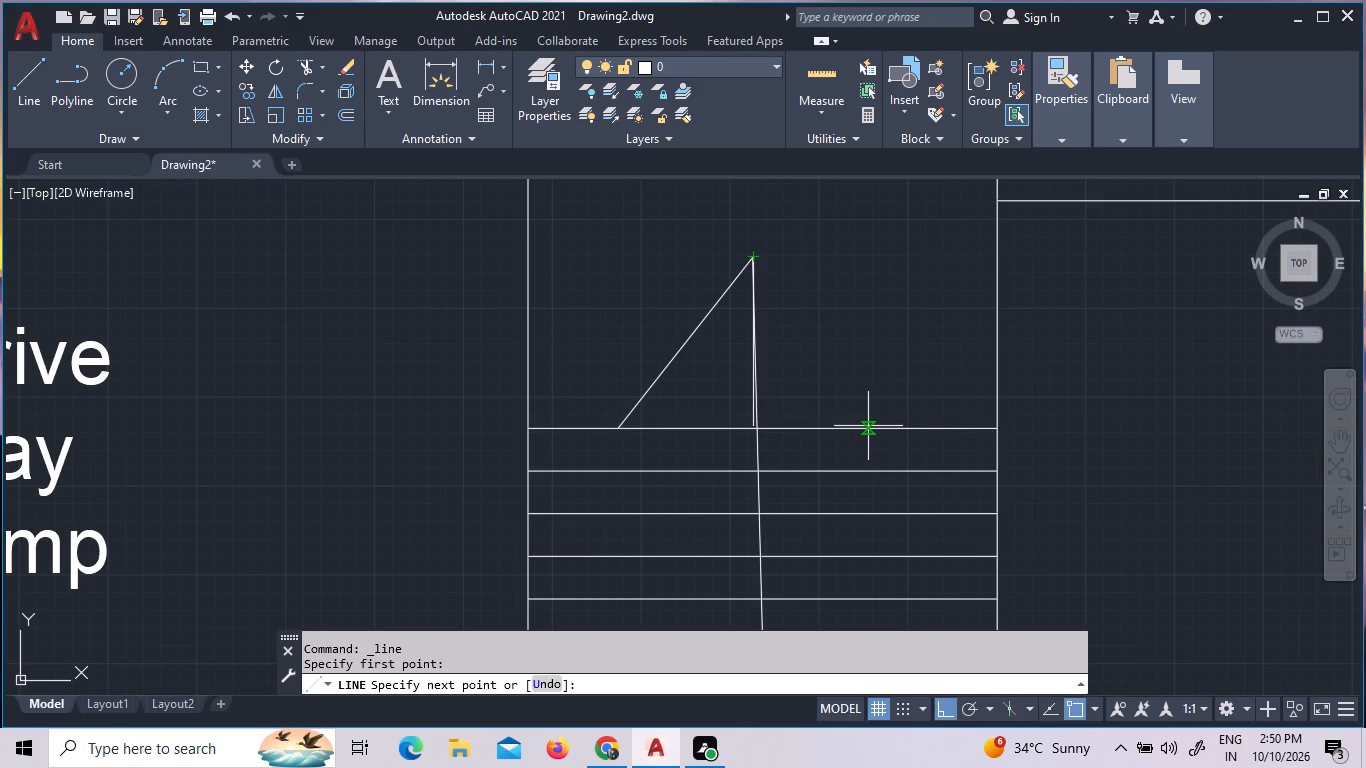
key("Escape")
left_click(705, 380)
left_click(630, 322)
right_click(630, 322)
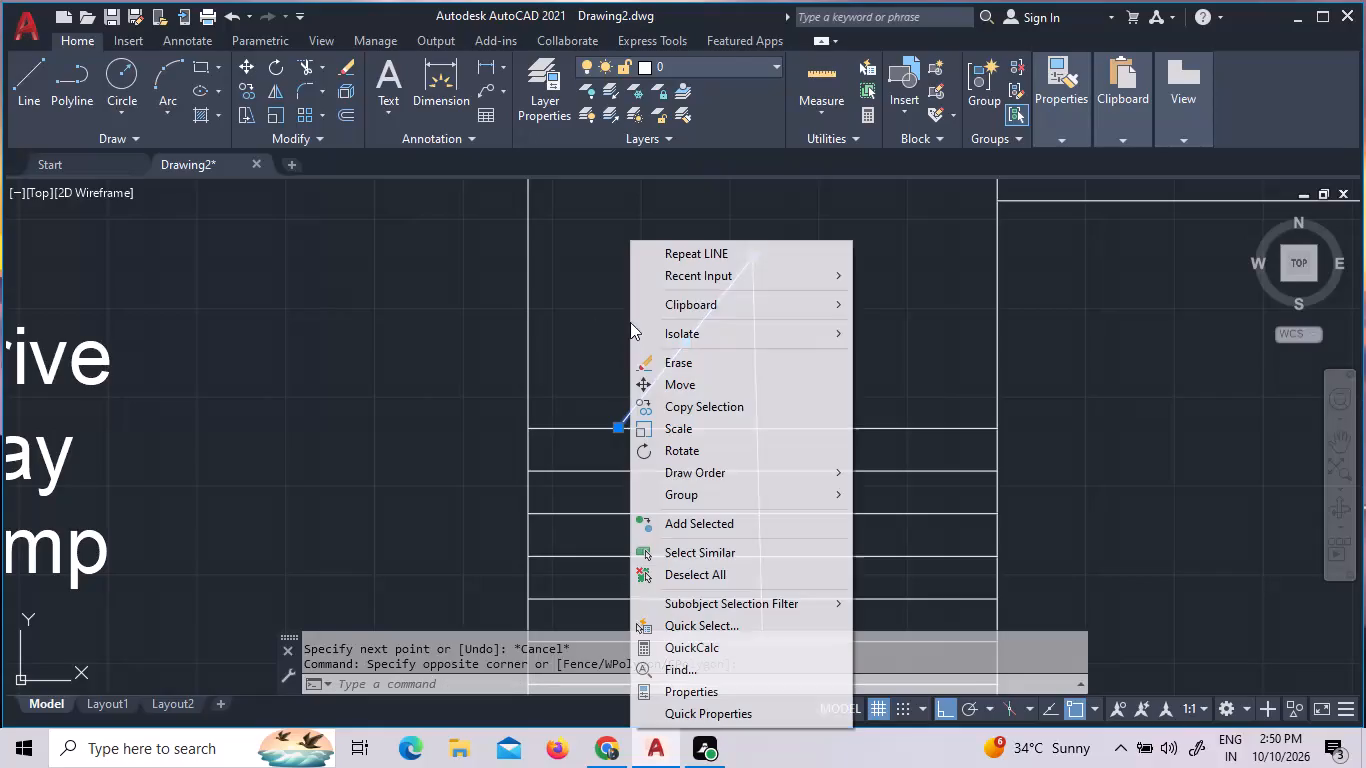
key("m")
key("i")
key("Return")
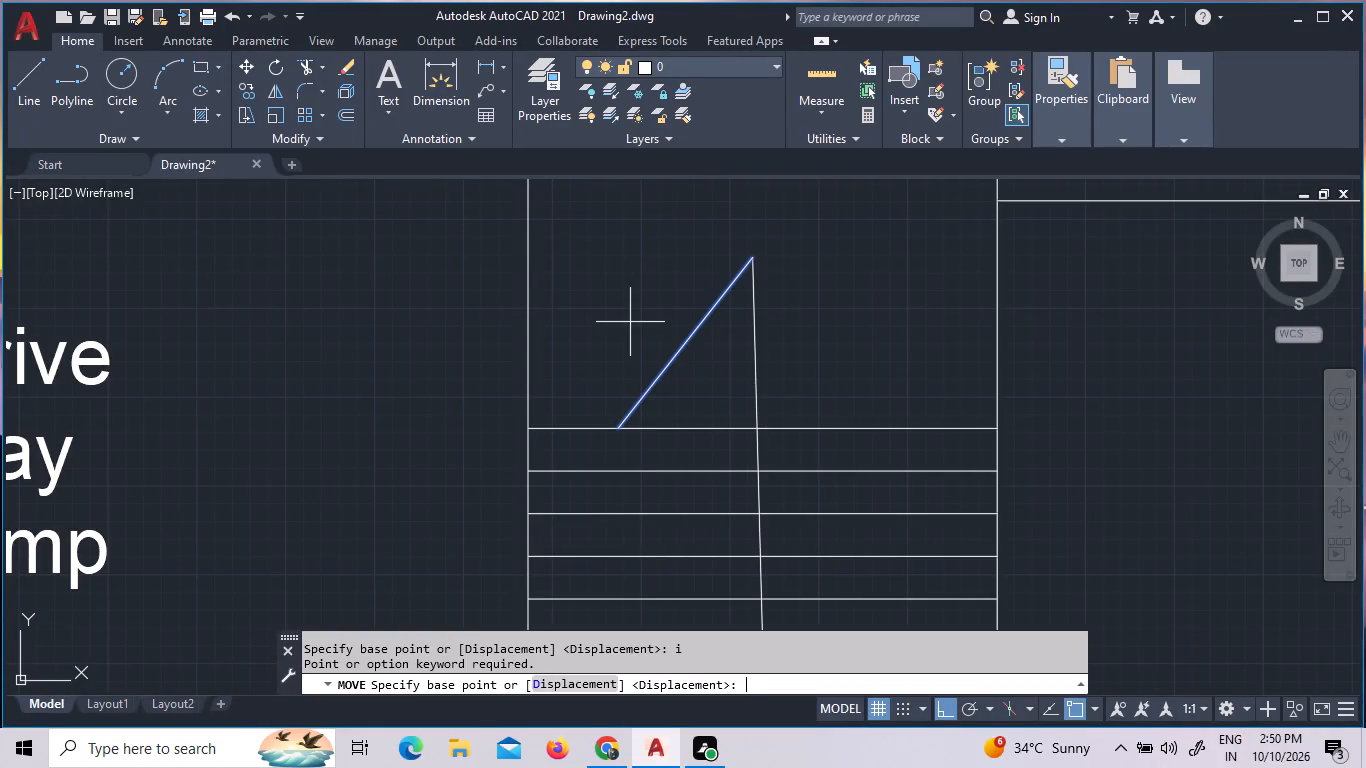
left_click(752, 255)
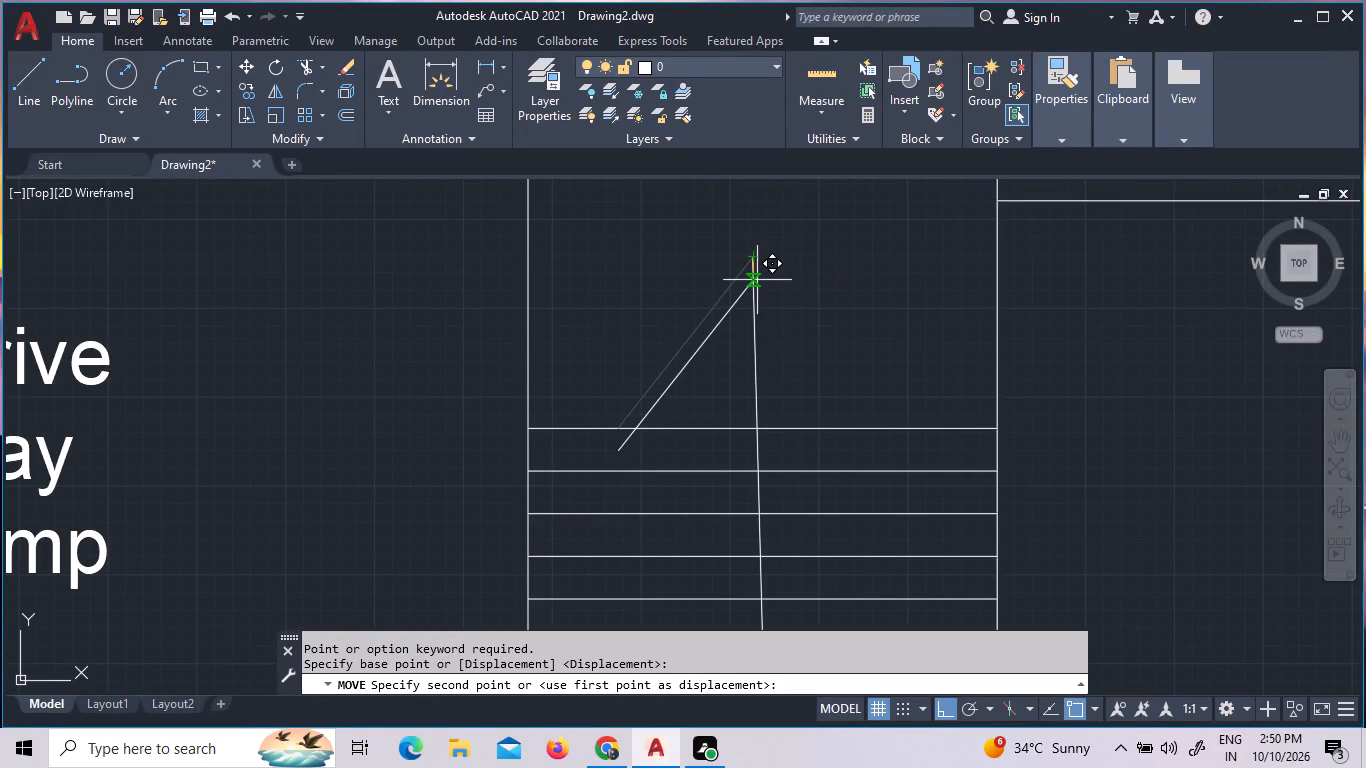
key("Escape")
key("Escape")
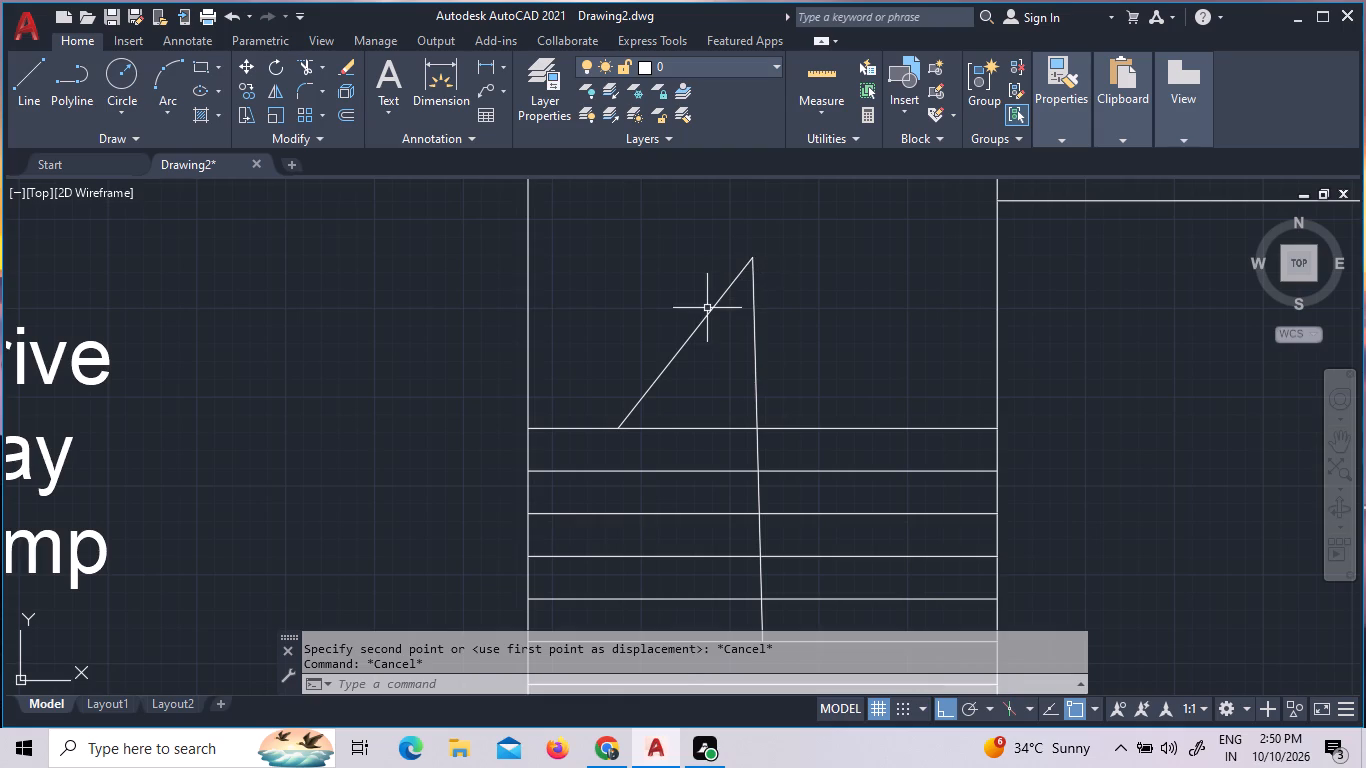
Mirror the slanted arrowhead line about a vertical axis through the arrow tip, keeping the source line.
left_click(736, 365)
left_click(669, 277)
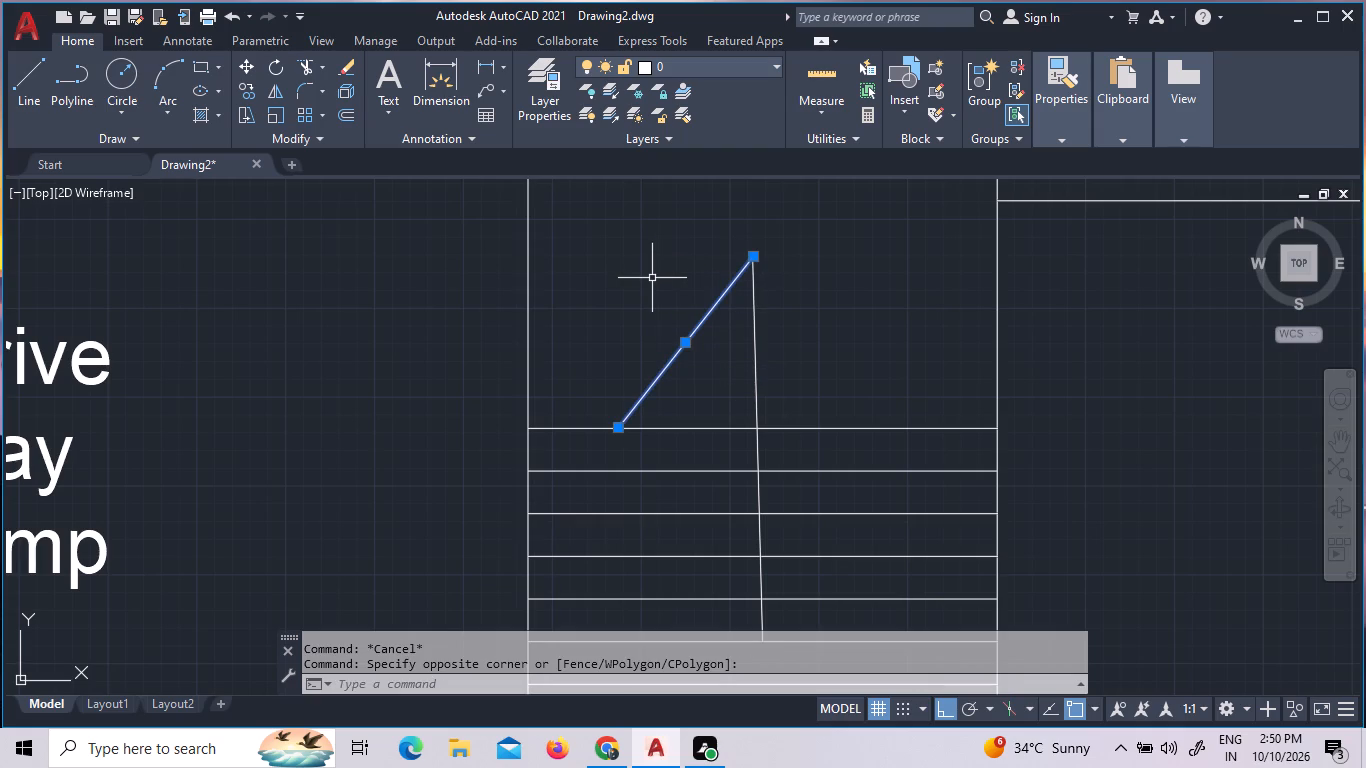
type("mi")
key("Return")
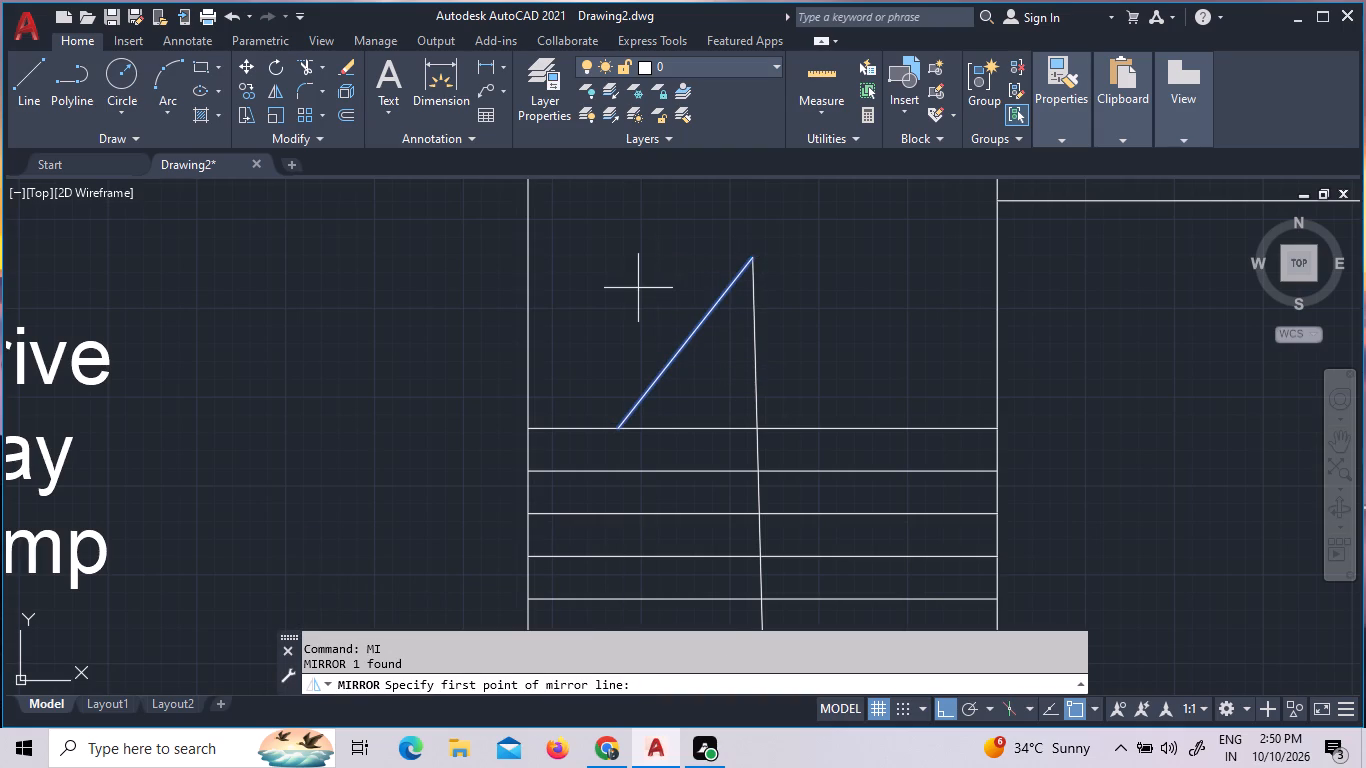
left_click(759, 262)
left_click(793, 321)
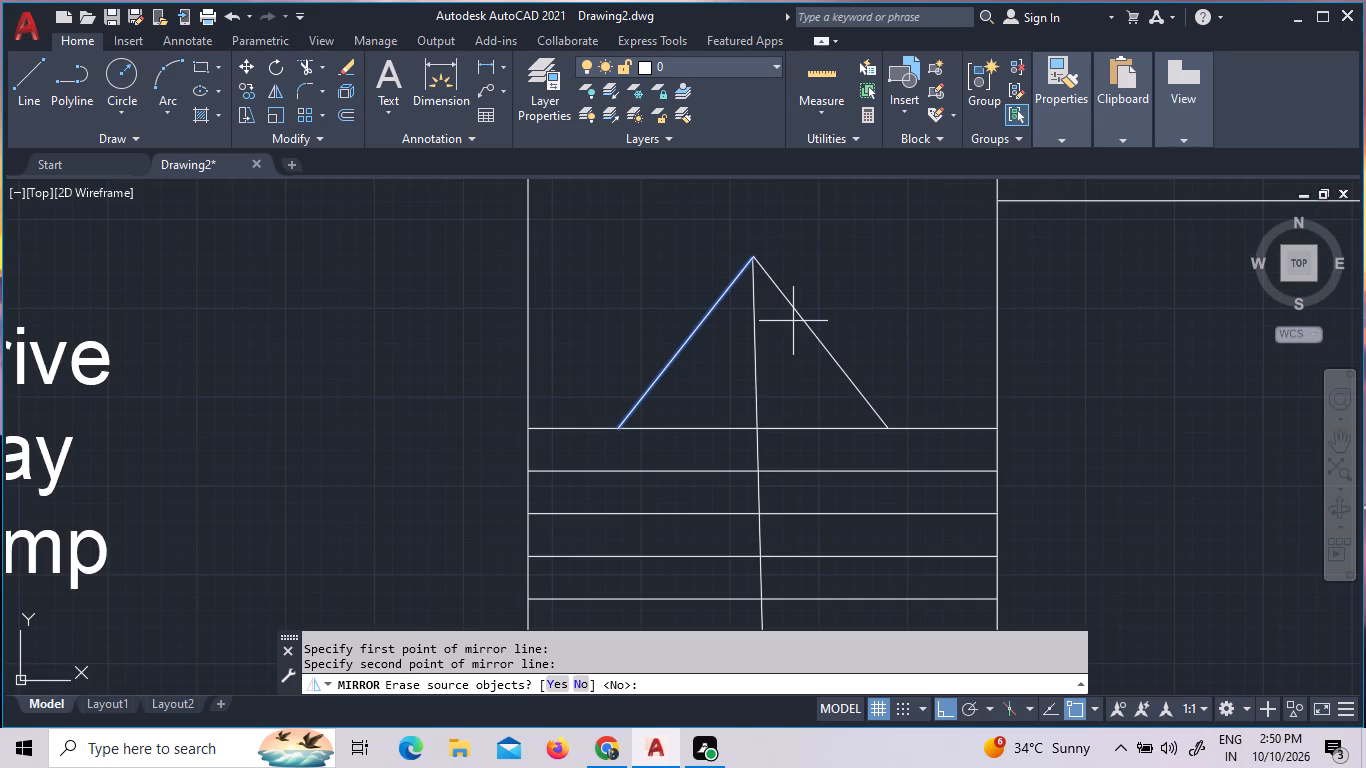
scroll(793, 321, "down", 3)
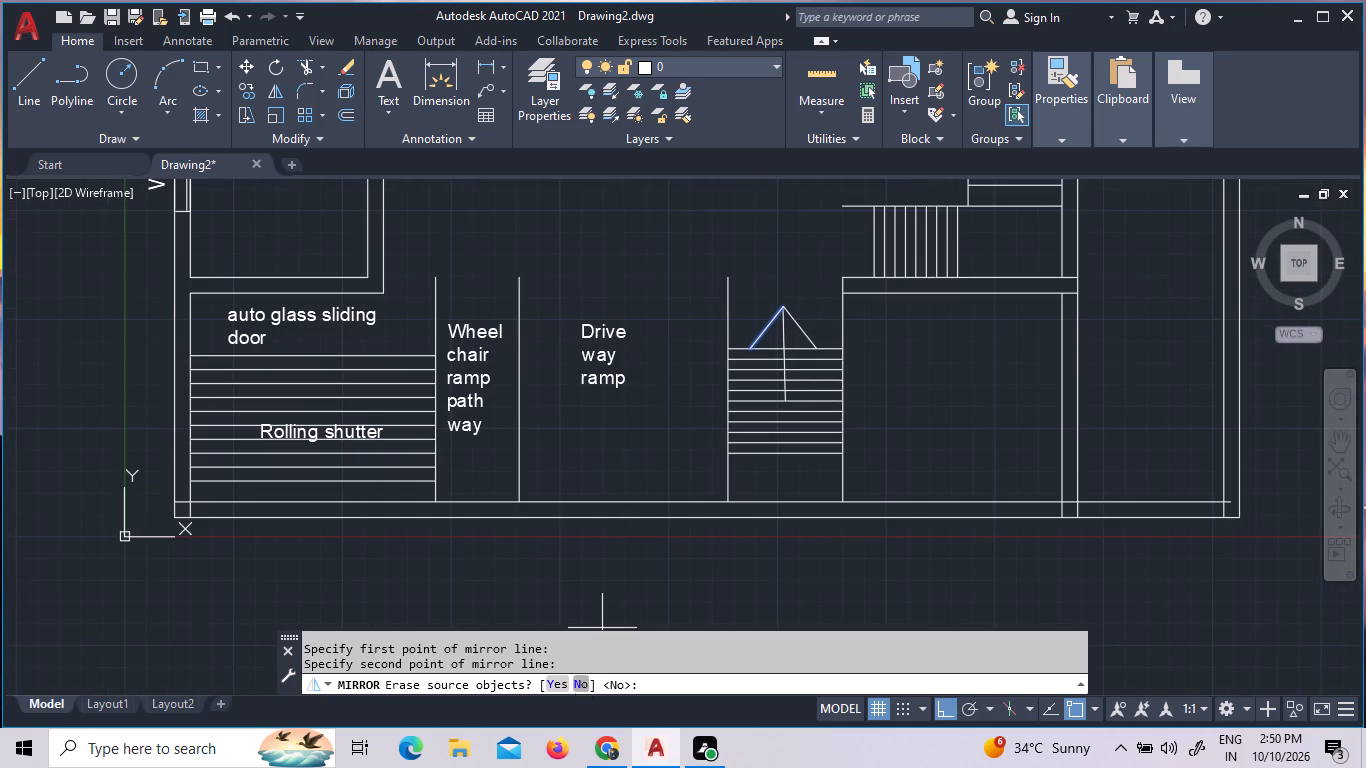
left_click(581, 681)
Copy the three-line direction arrow from the steps east of the Drive way ramp about 13' straight north.
scroll(759, 406, "down", 1)
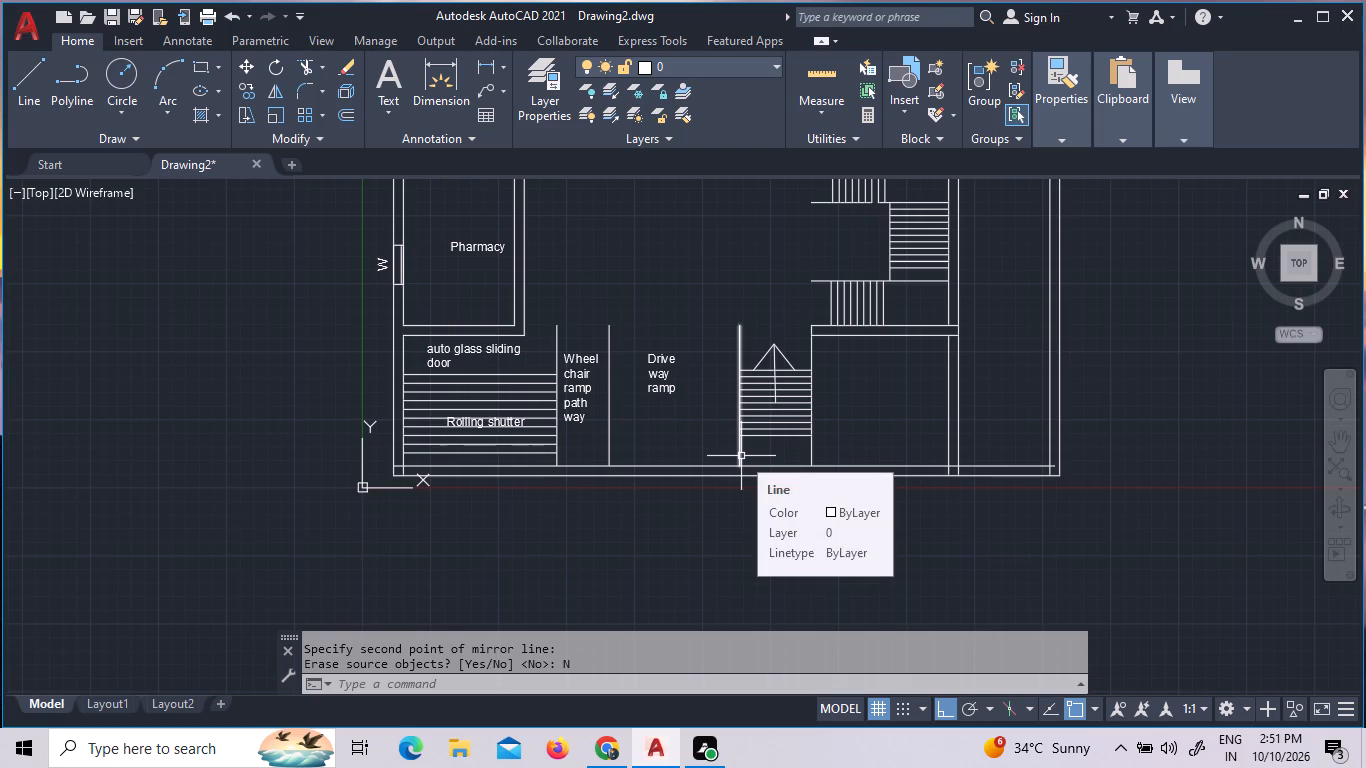
scroll(725, 460, "down", 1)
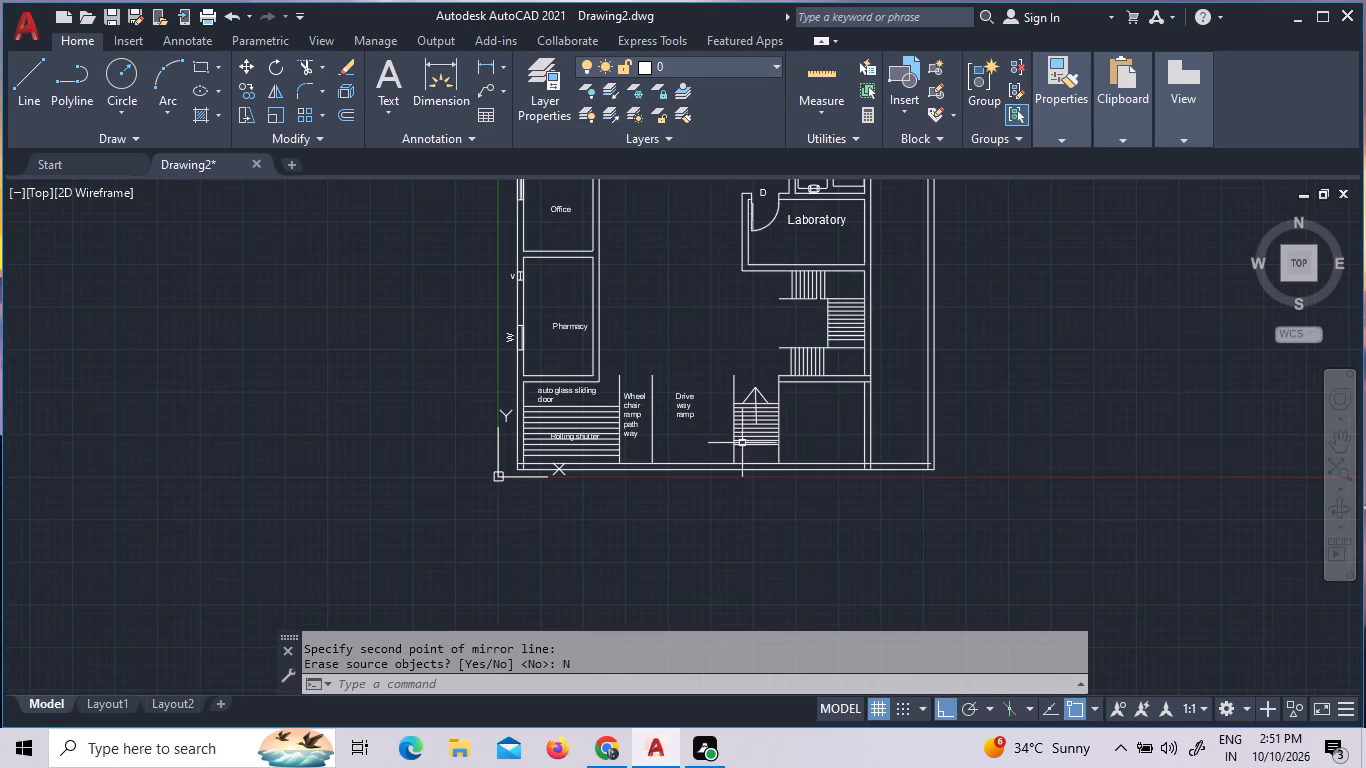
scroll(767, 416, "up", 3)
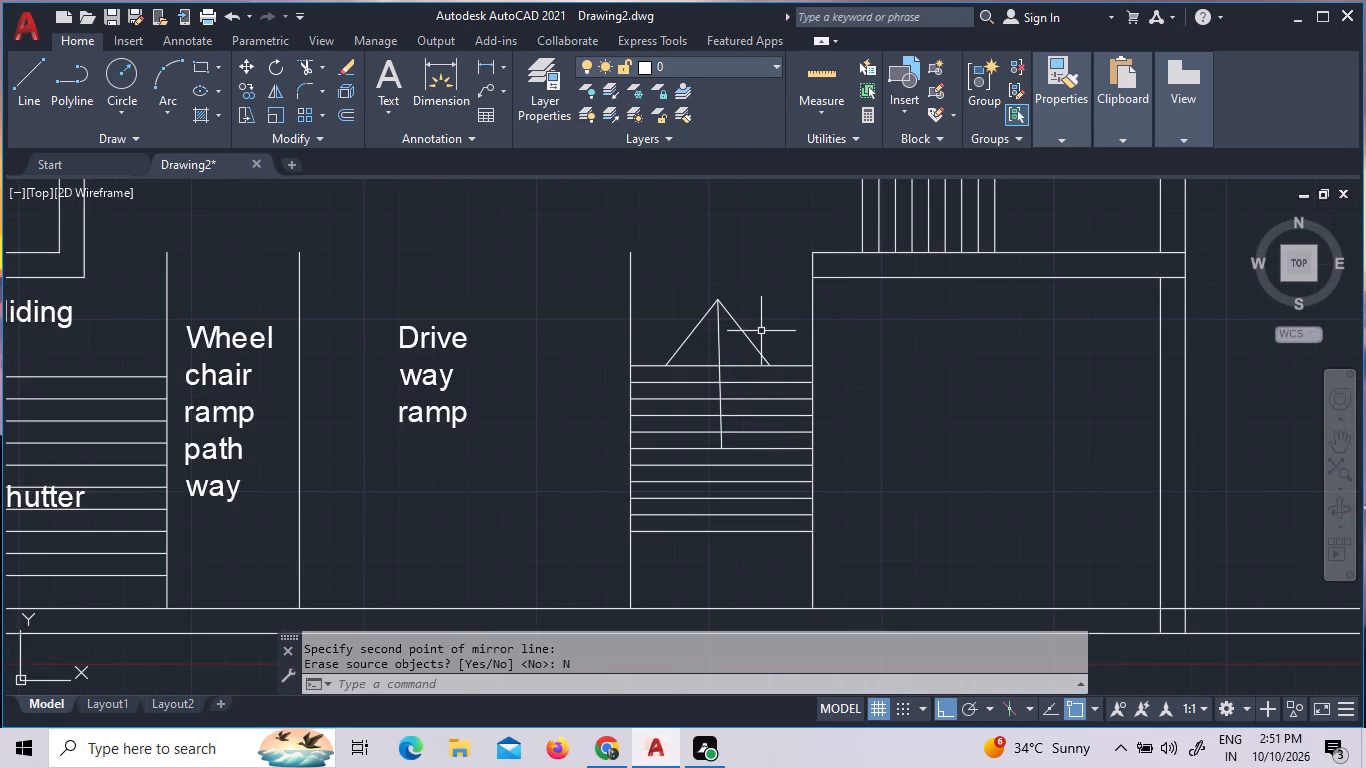
left_click(759, 331)
left_click(682, 296)
right_click(682, 289)
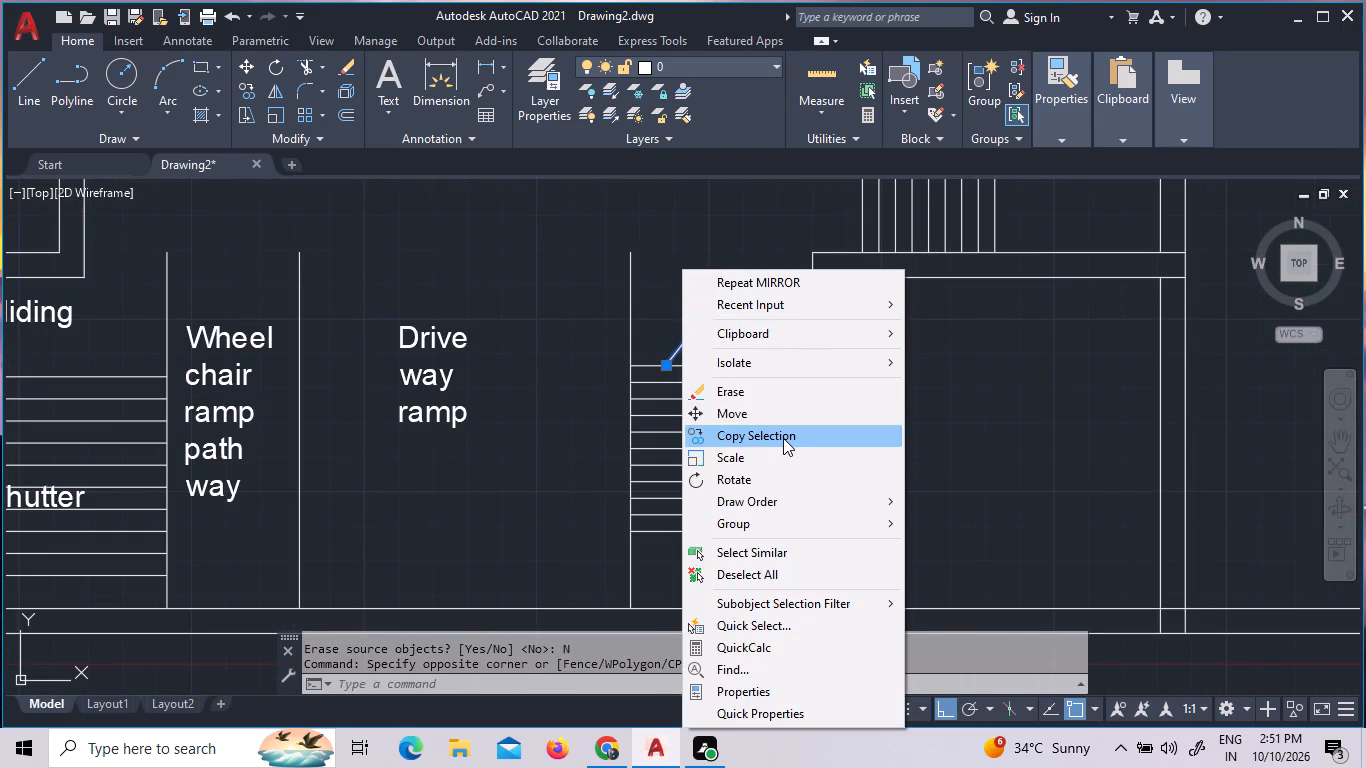
double_click(783, 438)
scroll(823, 295, "down", 3)
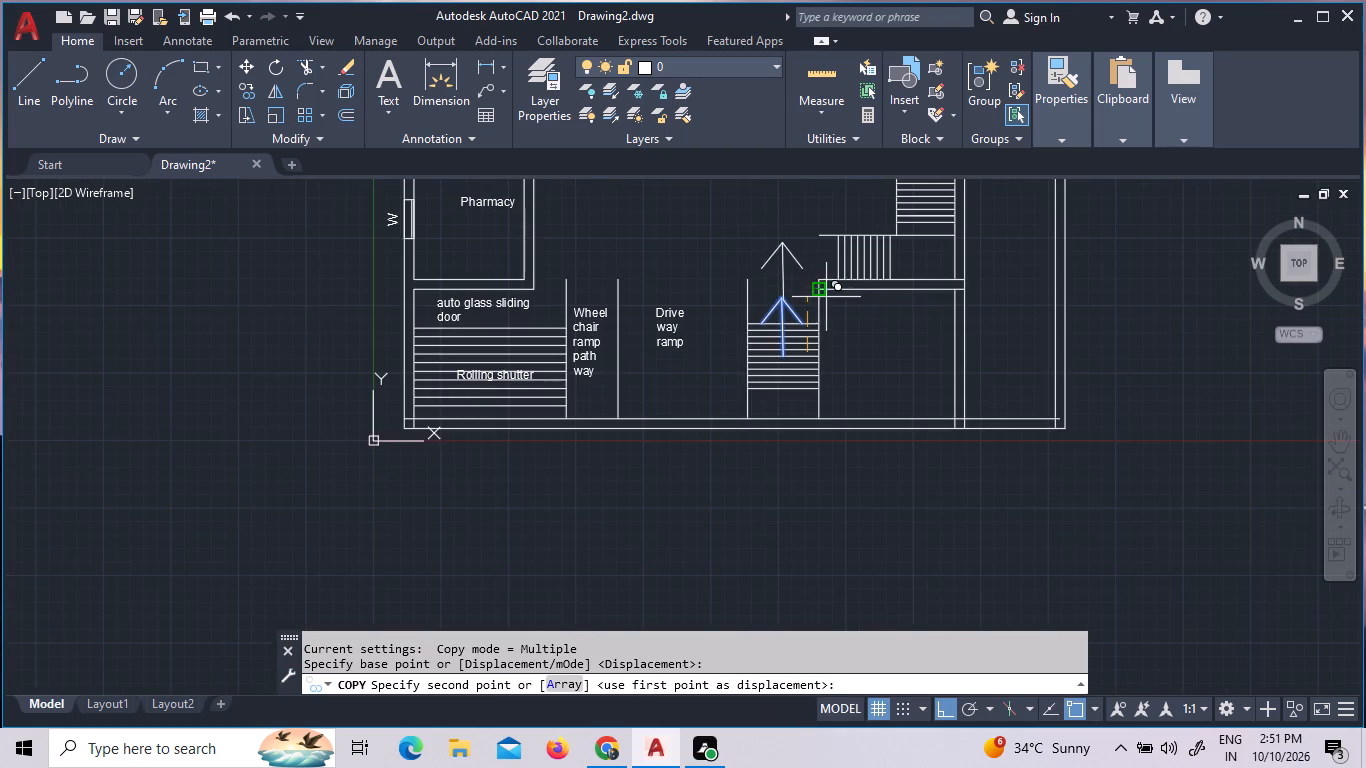
scroll(828, 300, "down", 2)
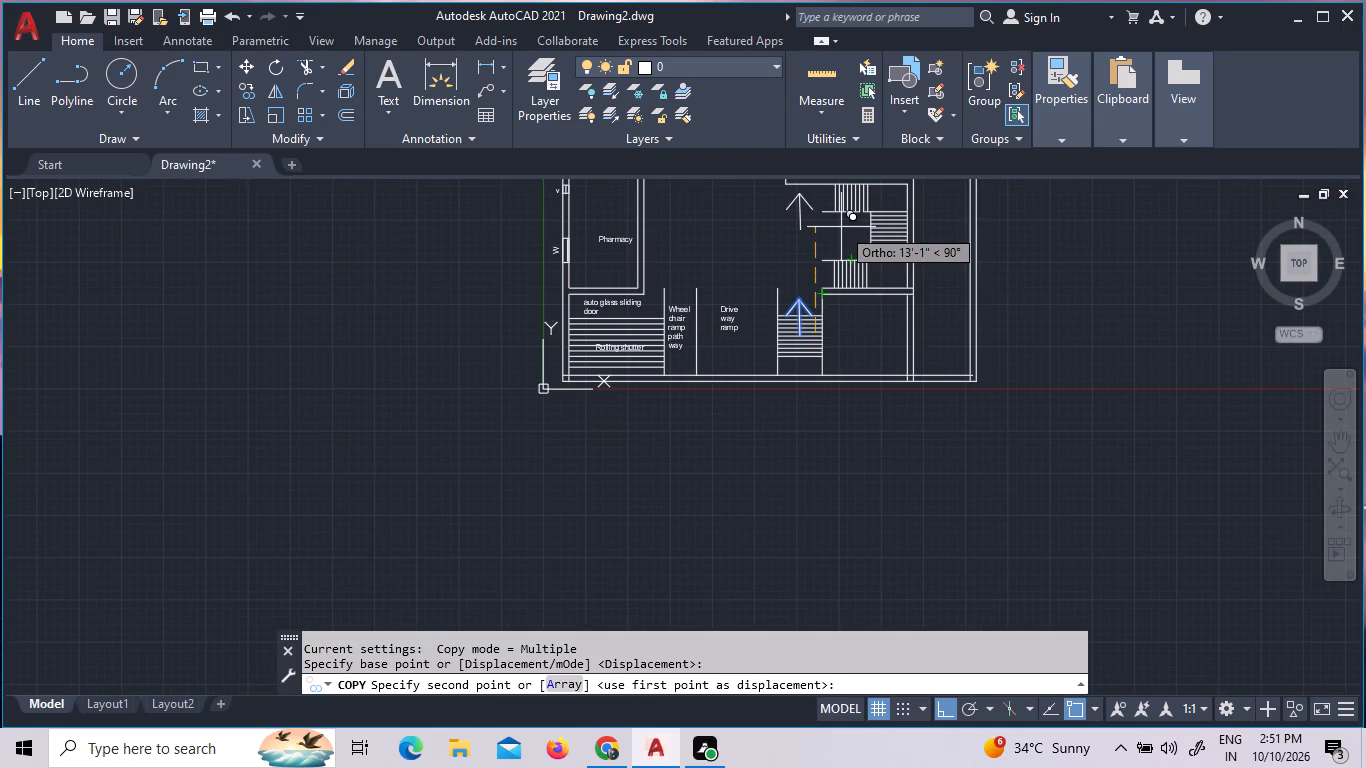
left_click(841, 227)
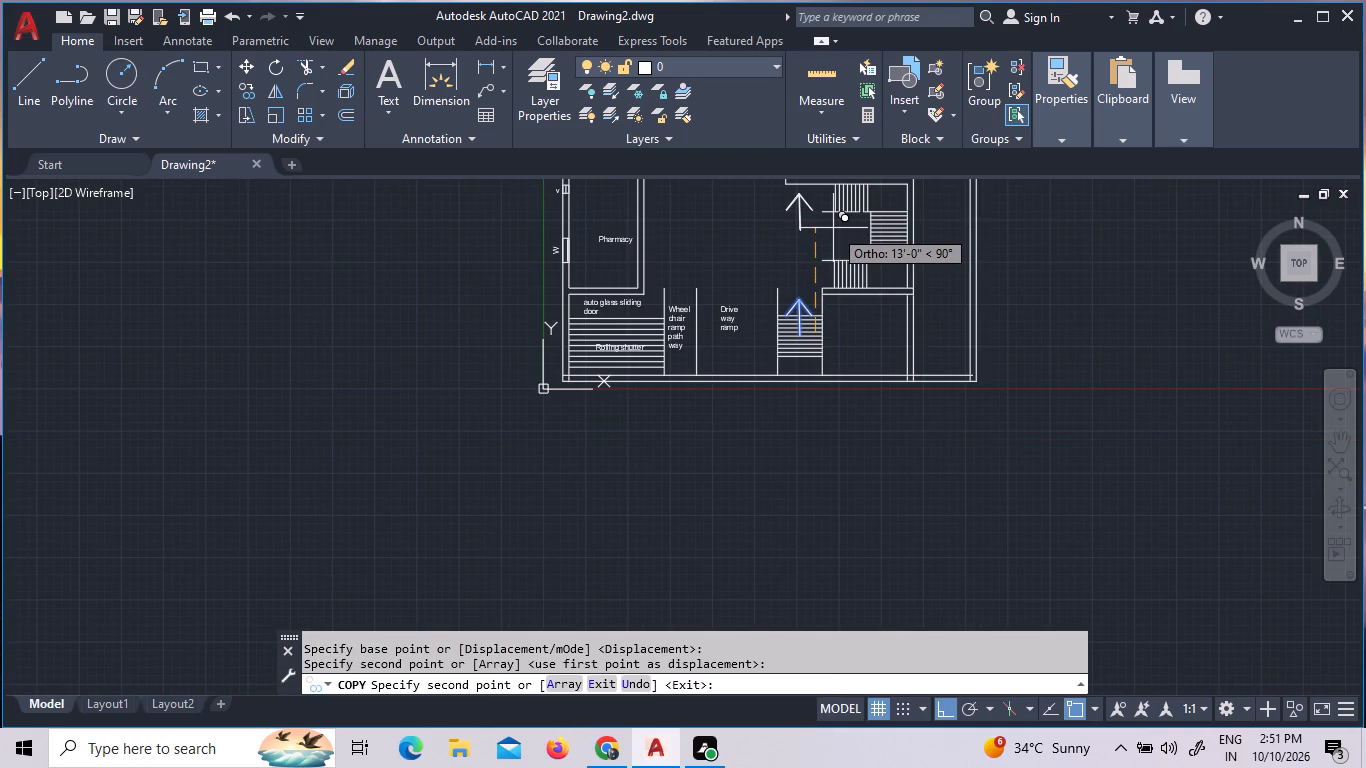
key("Escape")
Rotate the copied arrow about the south end of its shaft so that it points east.
left_click(826, 252)
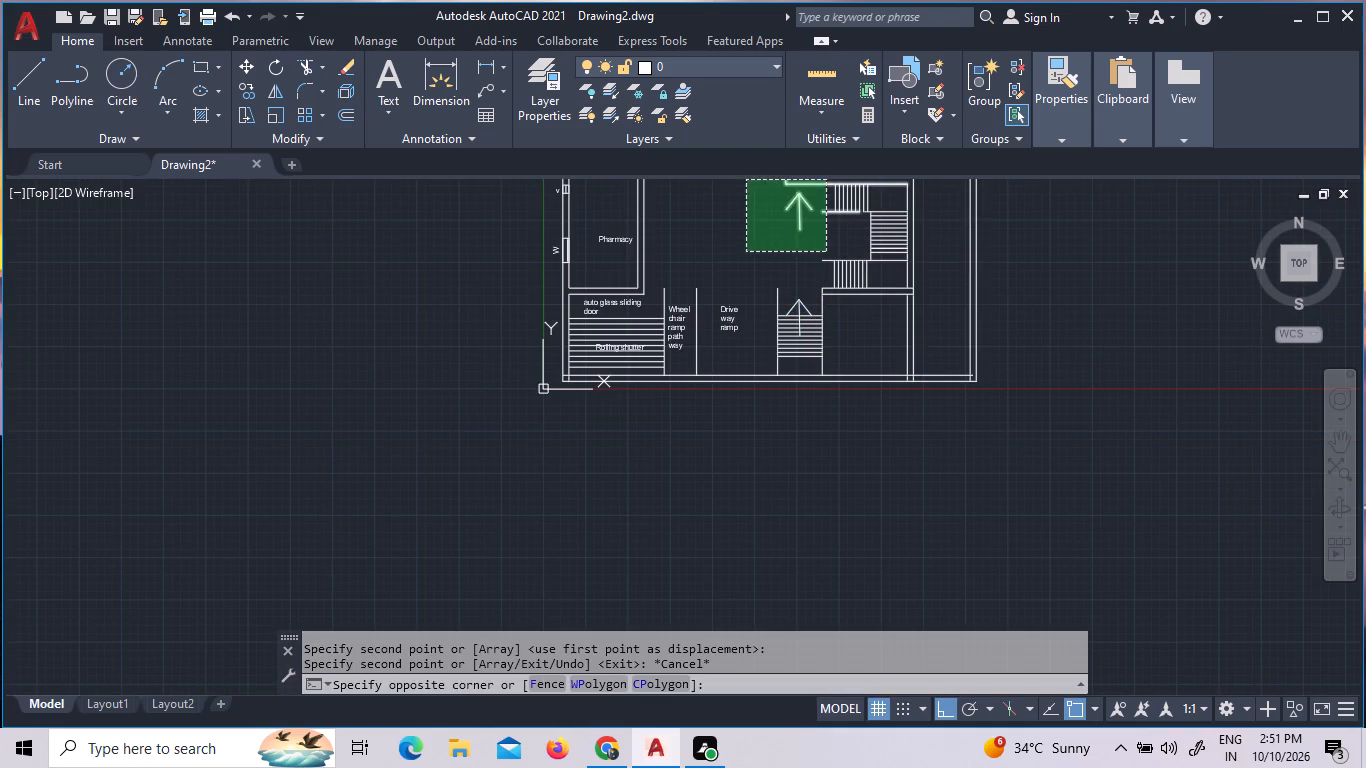
key("Escape")
left_click(817, 233)
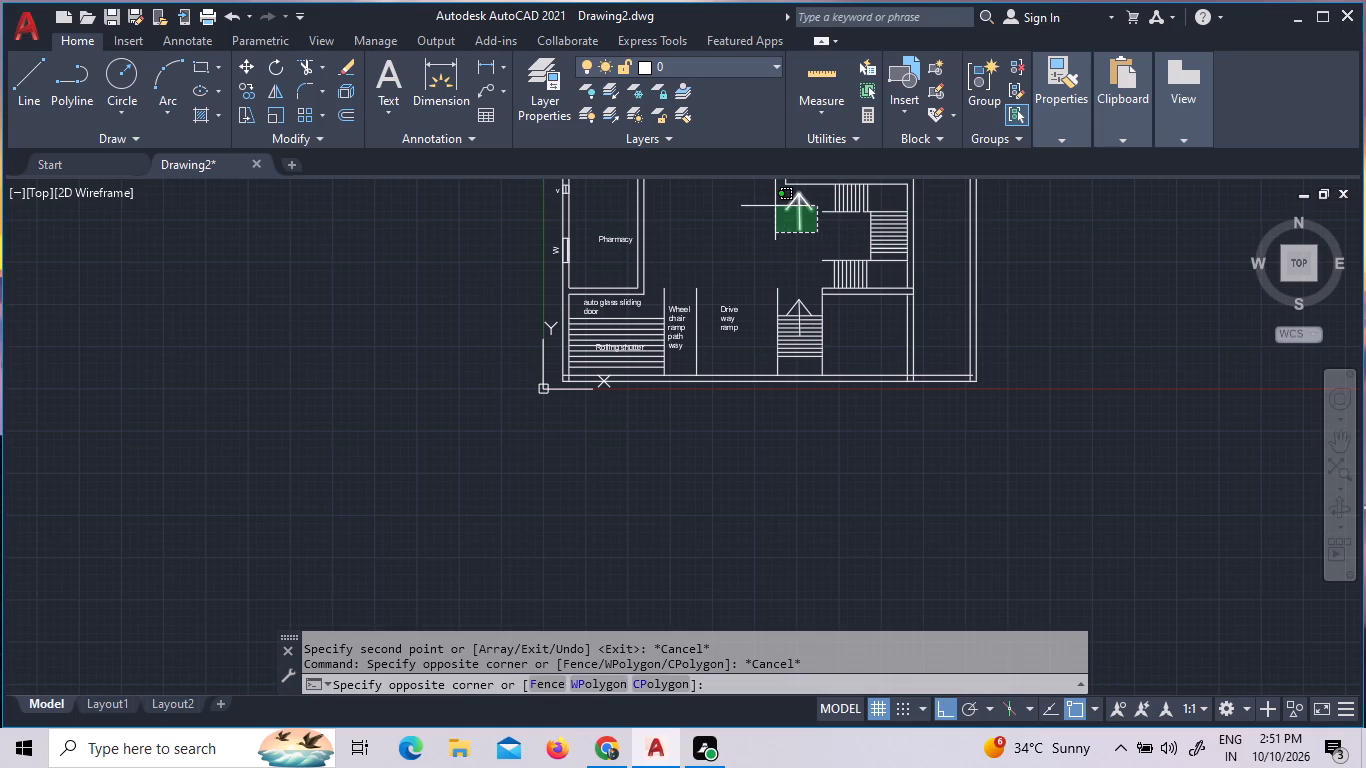
left_click(774, 199)
right_click(775, 197)
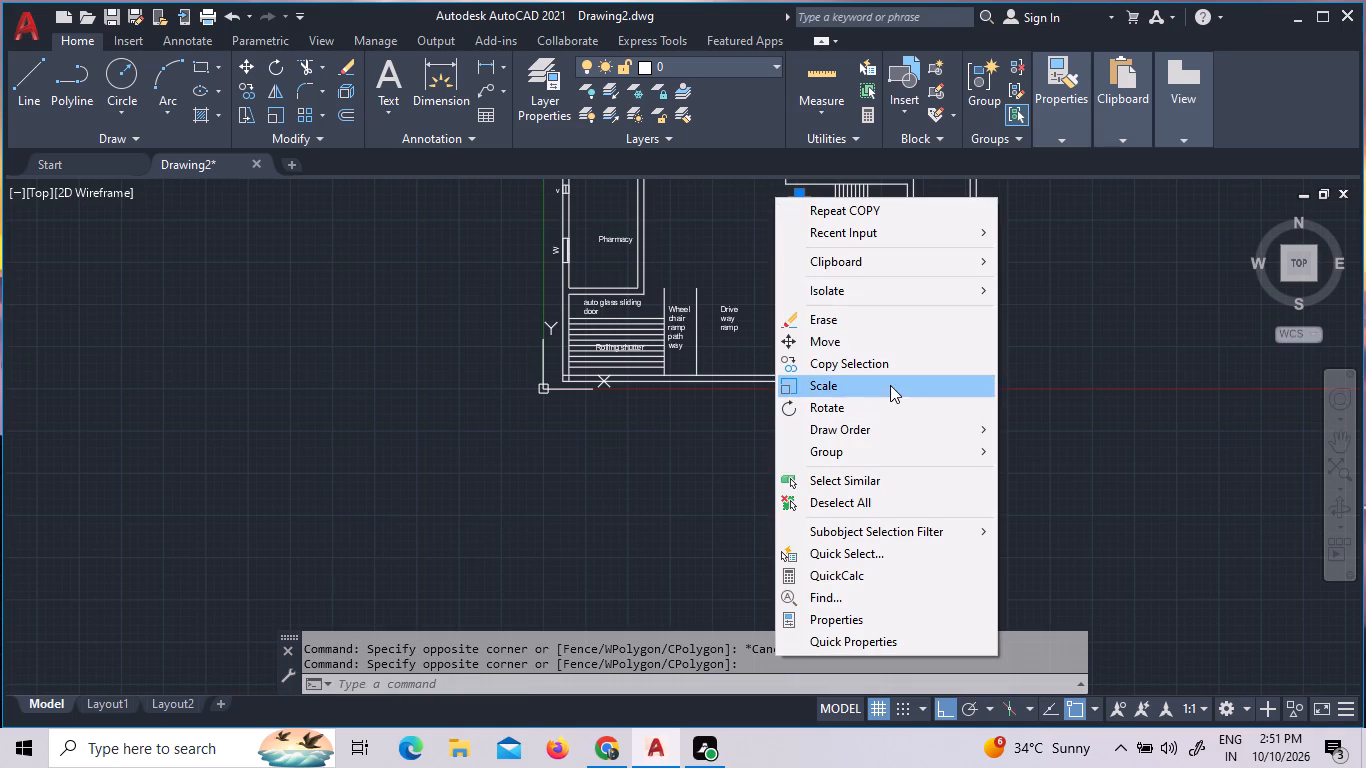
left_click(874, 404)
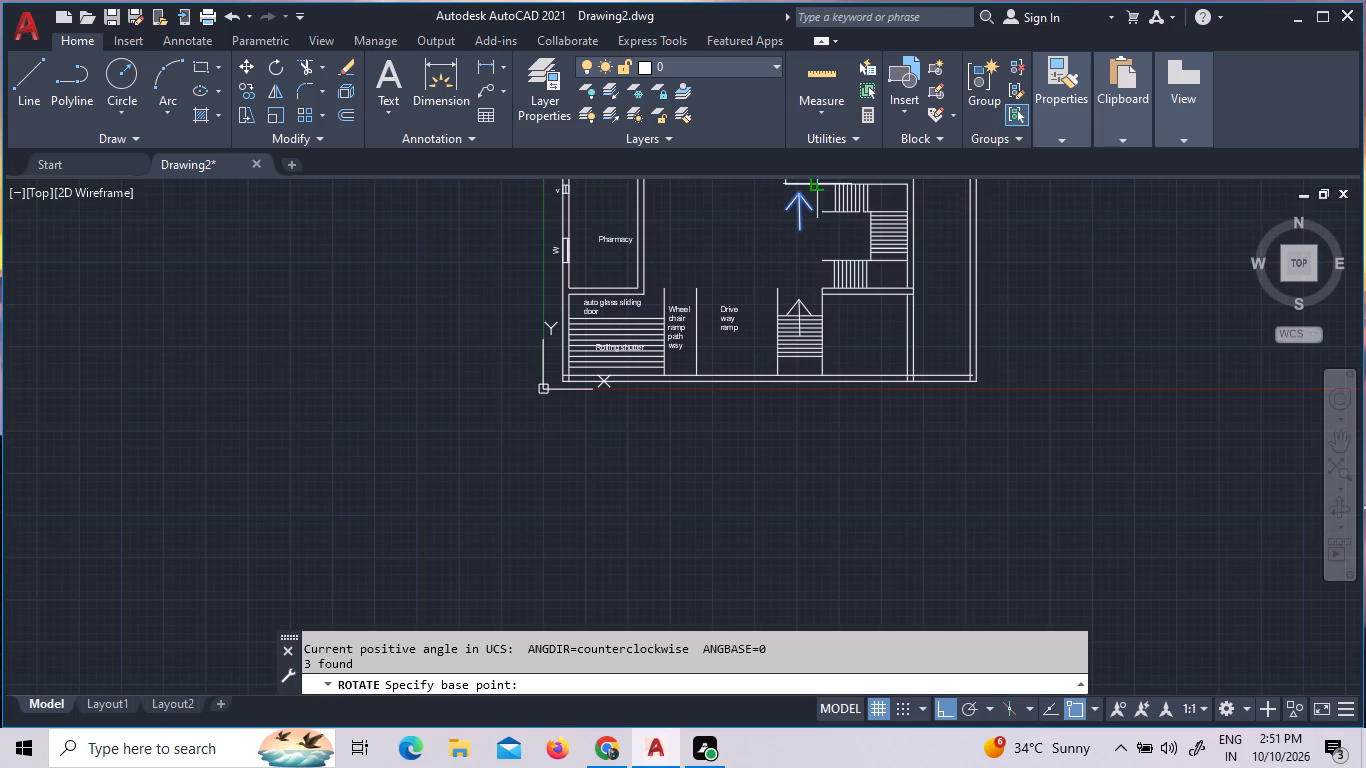
left_click(800, 227)
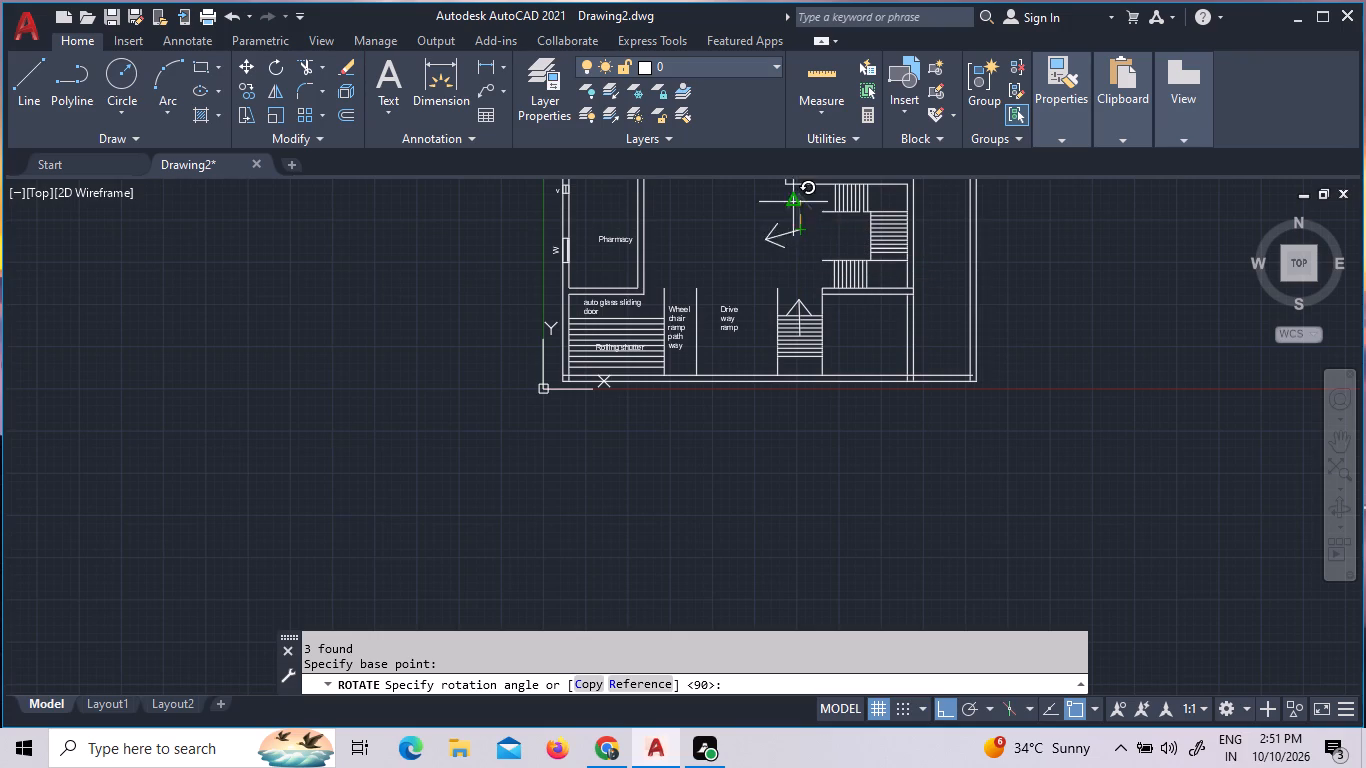
left_click(840, 313)
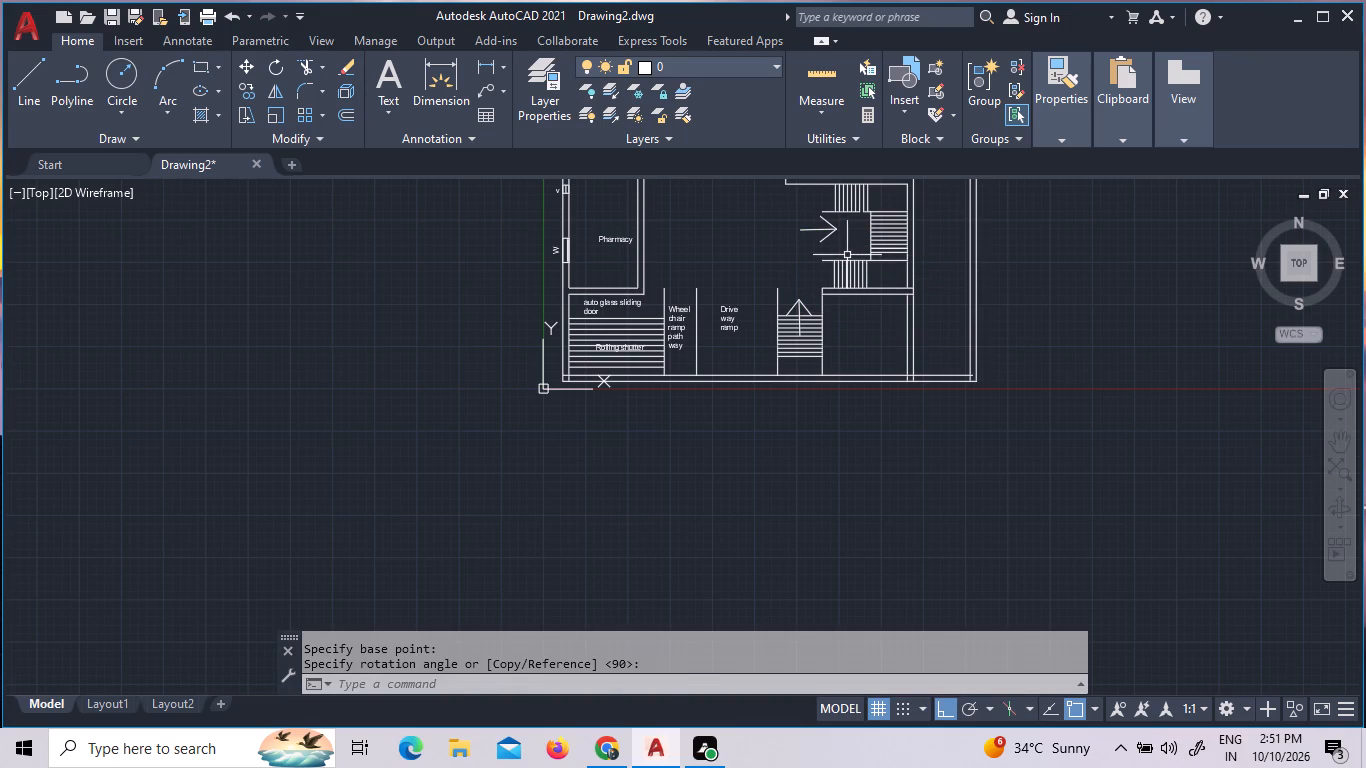
Move the east-pointing arrow about 3'-8" straight north so its tip meets the staircase's northern flight below the Laboratory.
left_click(847, 250)
left_click(787, 227)
right_click(787, 226)
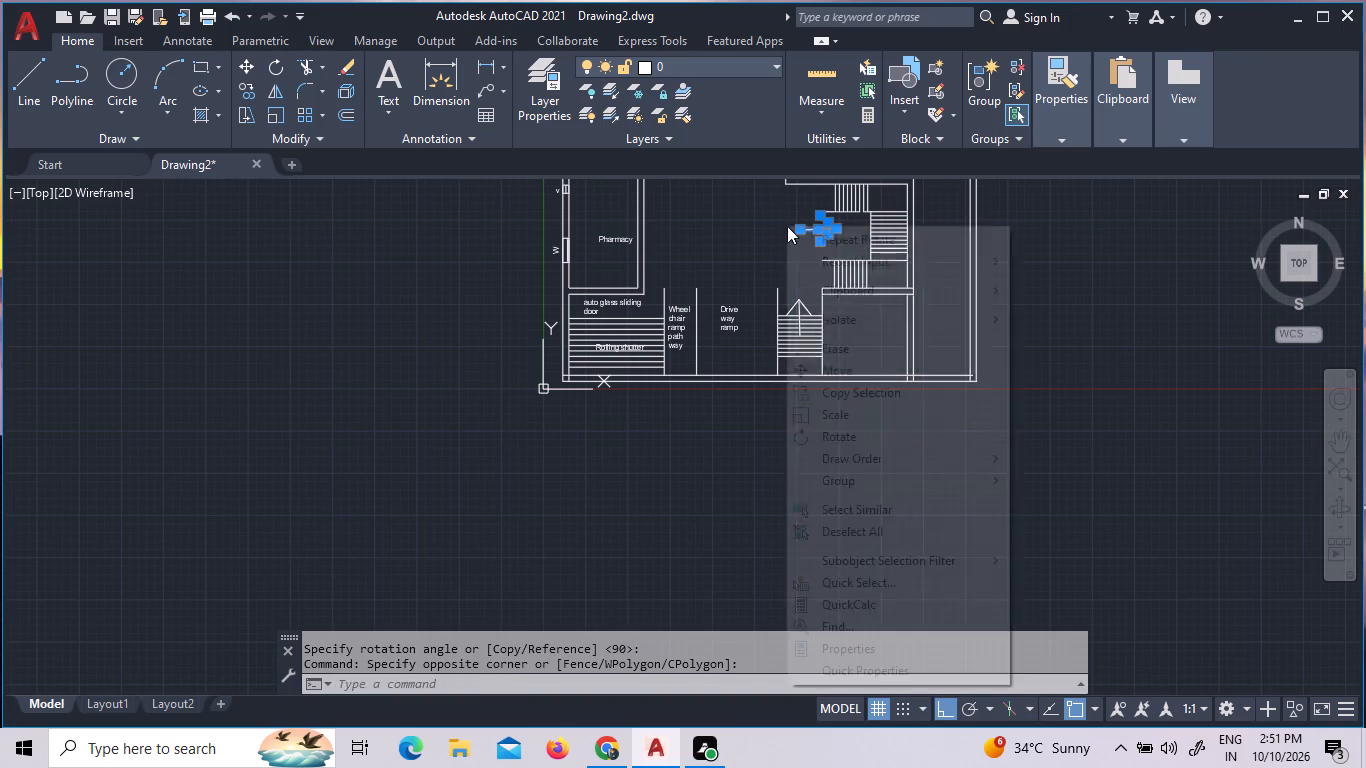
double_click(878, 365)
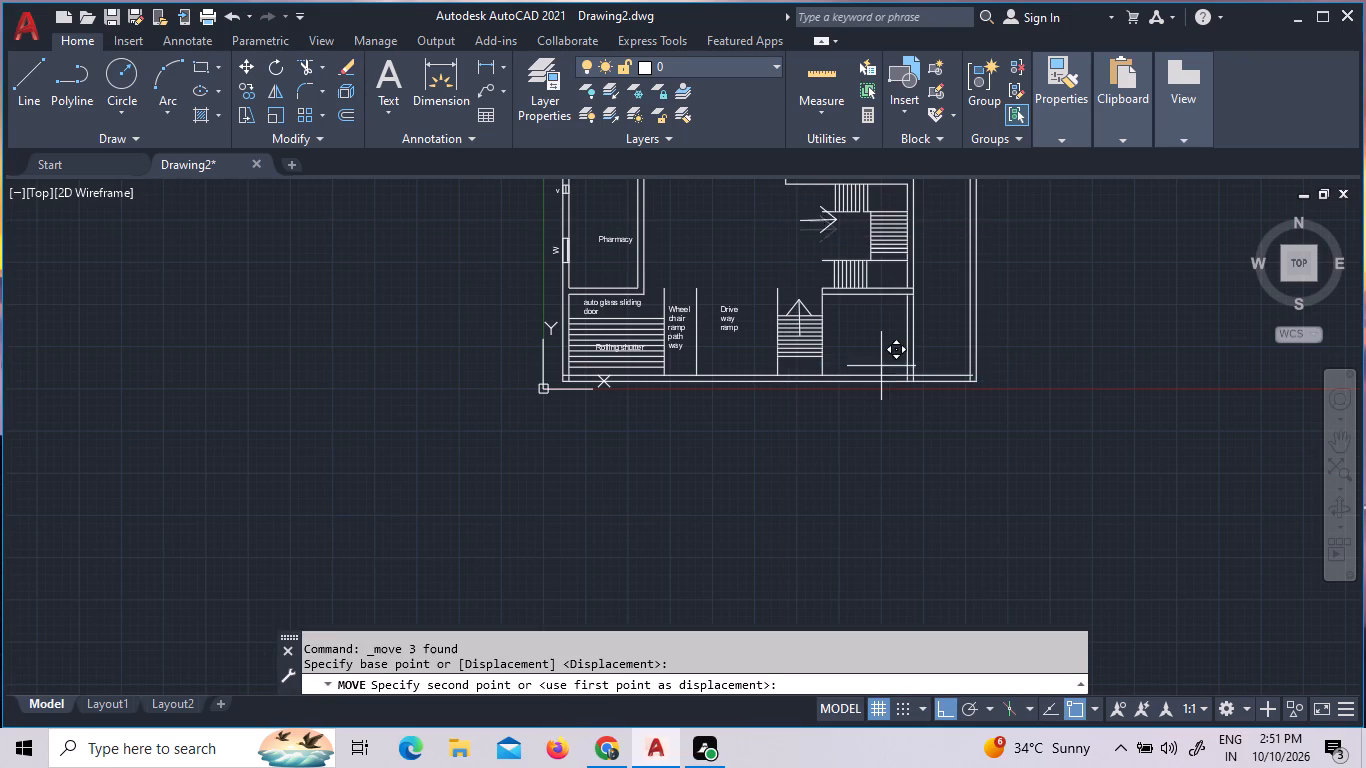
scroll(881, 309, "down", 5)
scroll(866, 243, "up", 4)
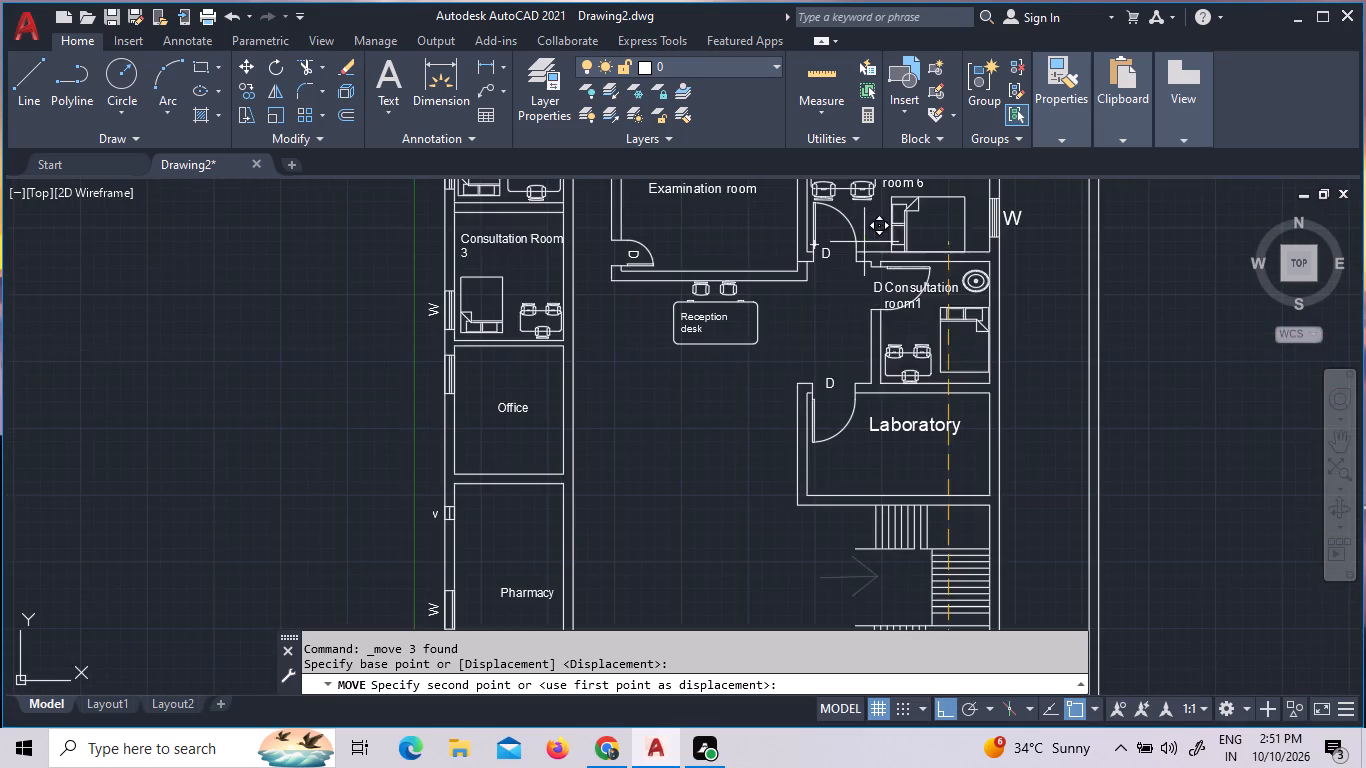
scroll(847, 400, "down", 2)
scroll(860, 457, "up", 4)
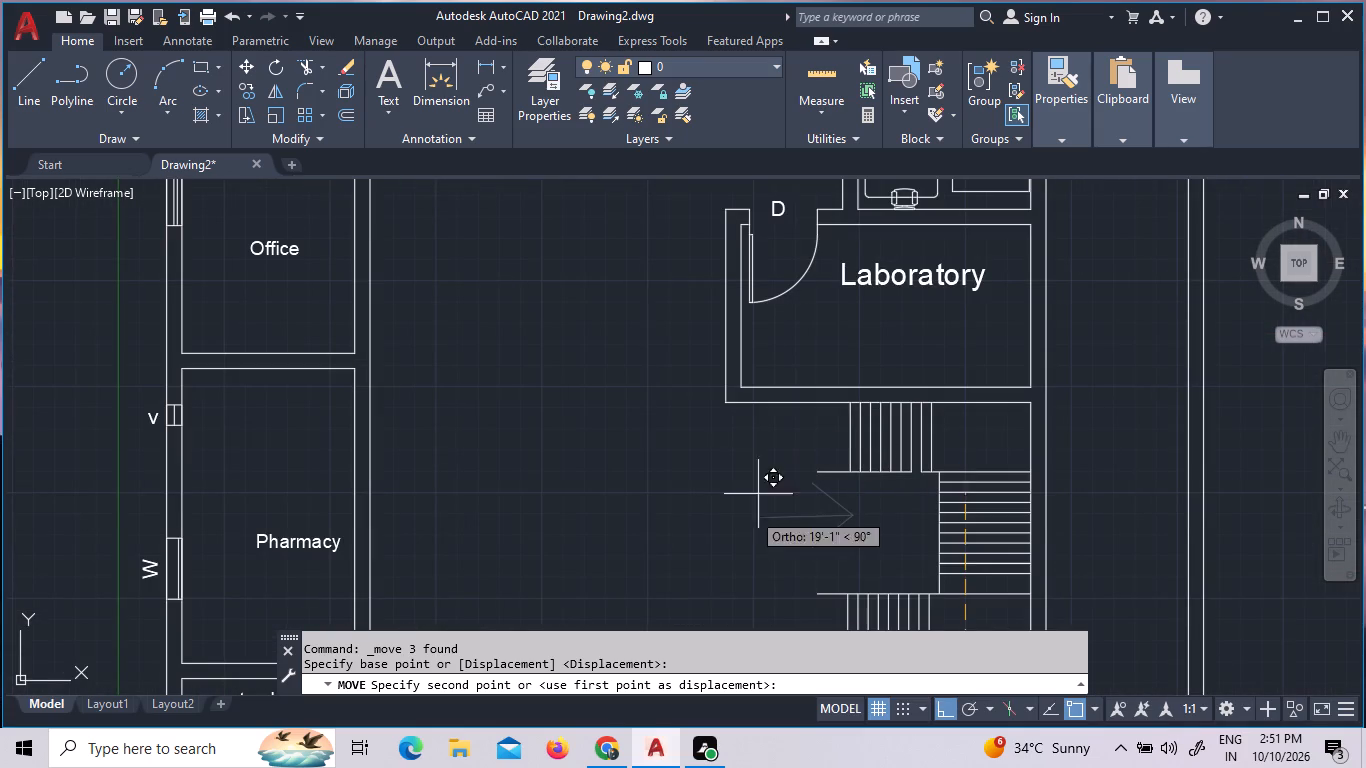
scroll(920, 609, "down", 2)
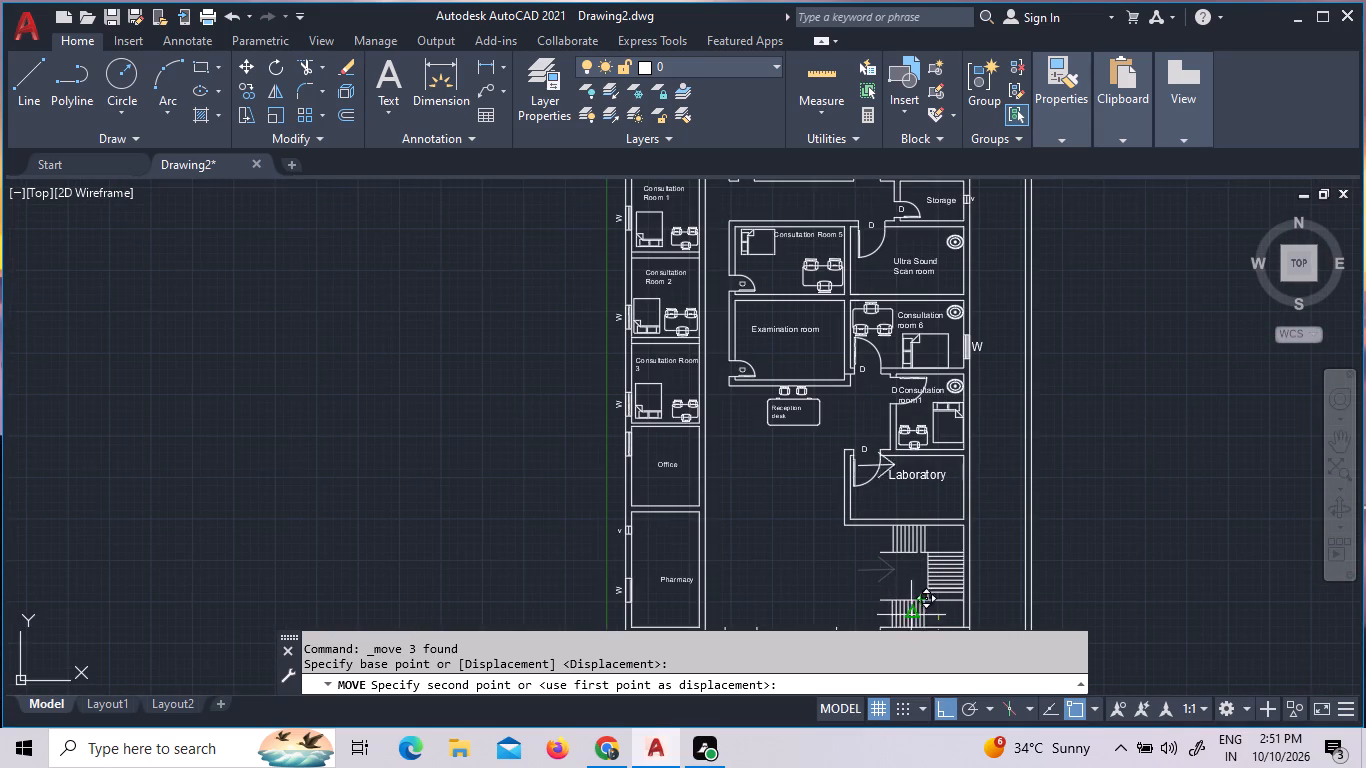
scroll(957, 601, "down", 2)
scroll(947, 606, "up", 1)
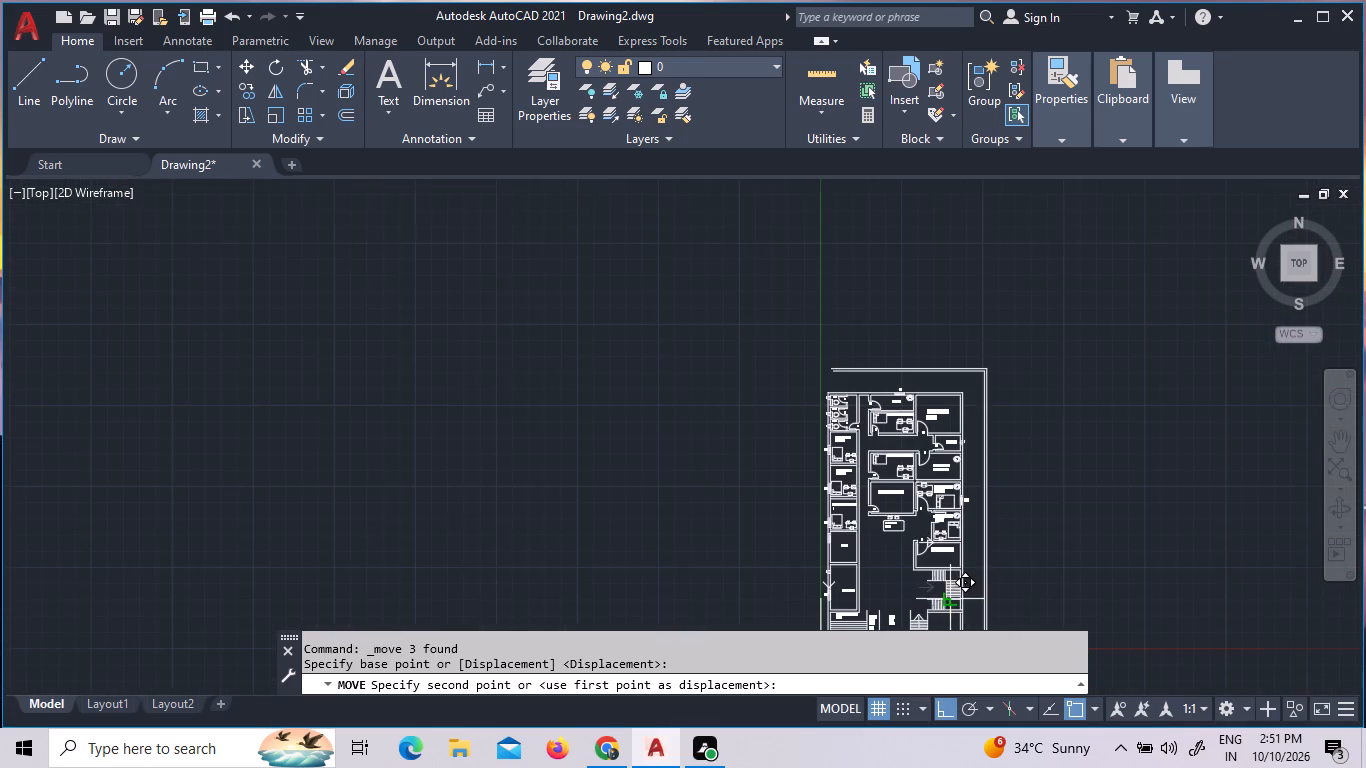
scroll(947, 606, "up", 3)
scroll(947, 606, "down", 4)
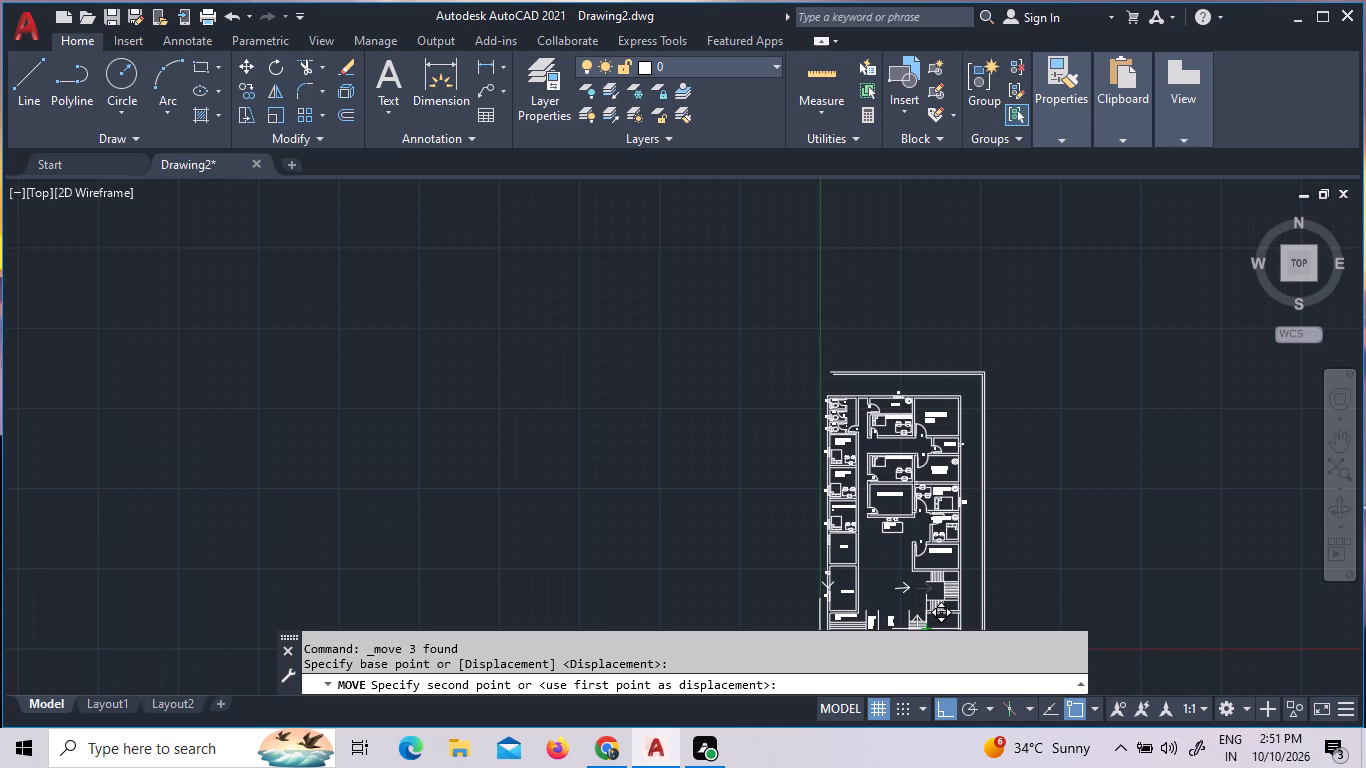
scroll(959, 616, "up", 2)
scroll(941, 672, "down", 1)
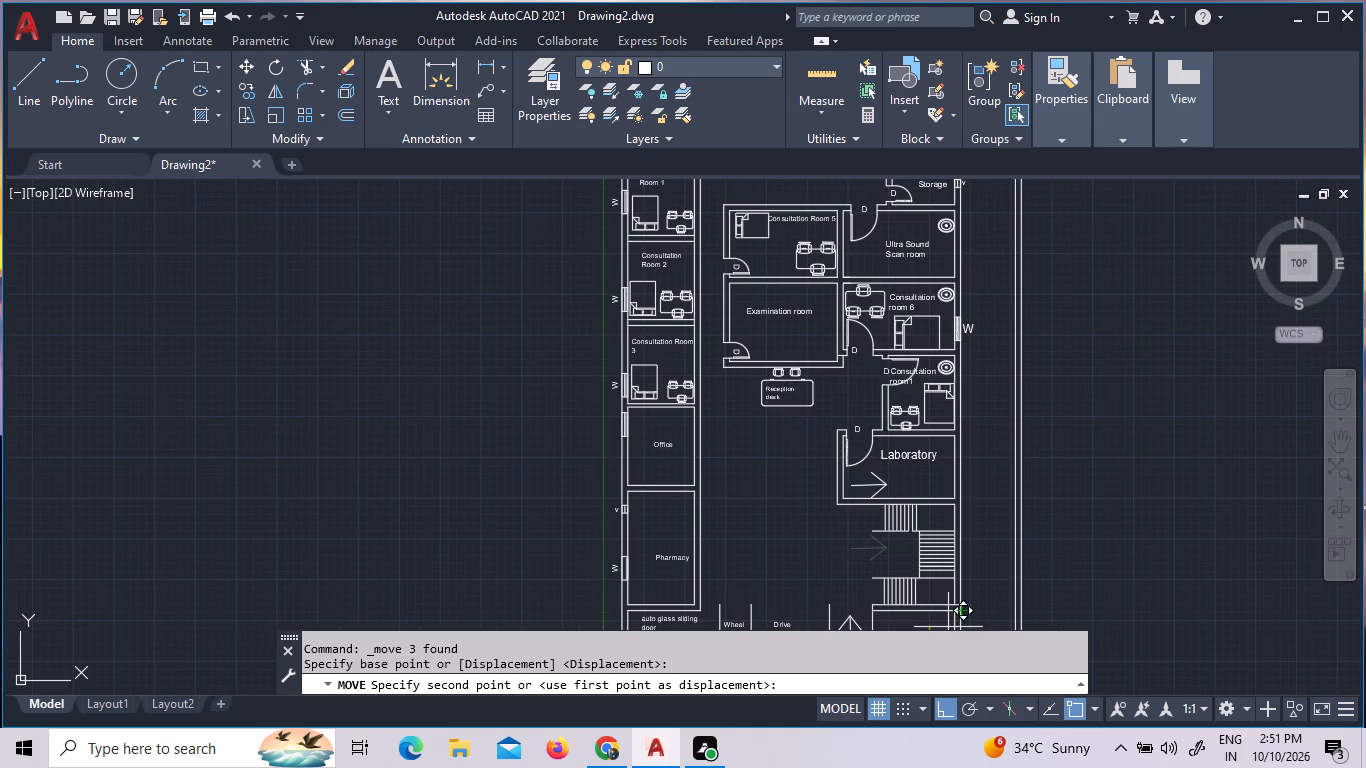
scroll(953, 547, "down", 2)
scroll(952, 593, "up", 4)
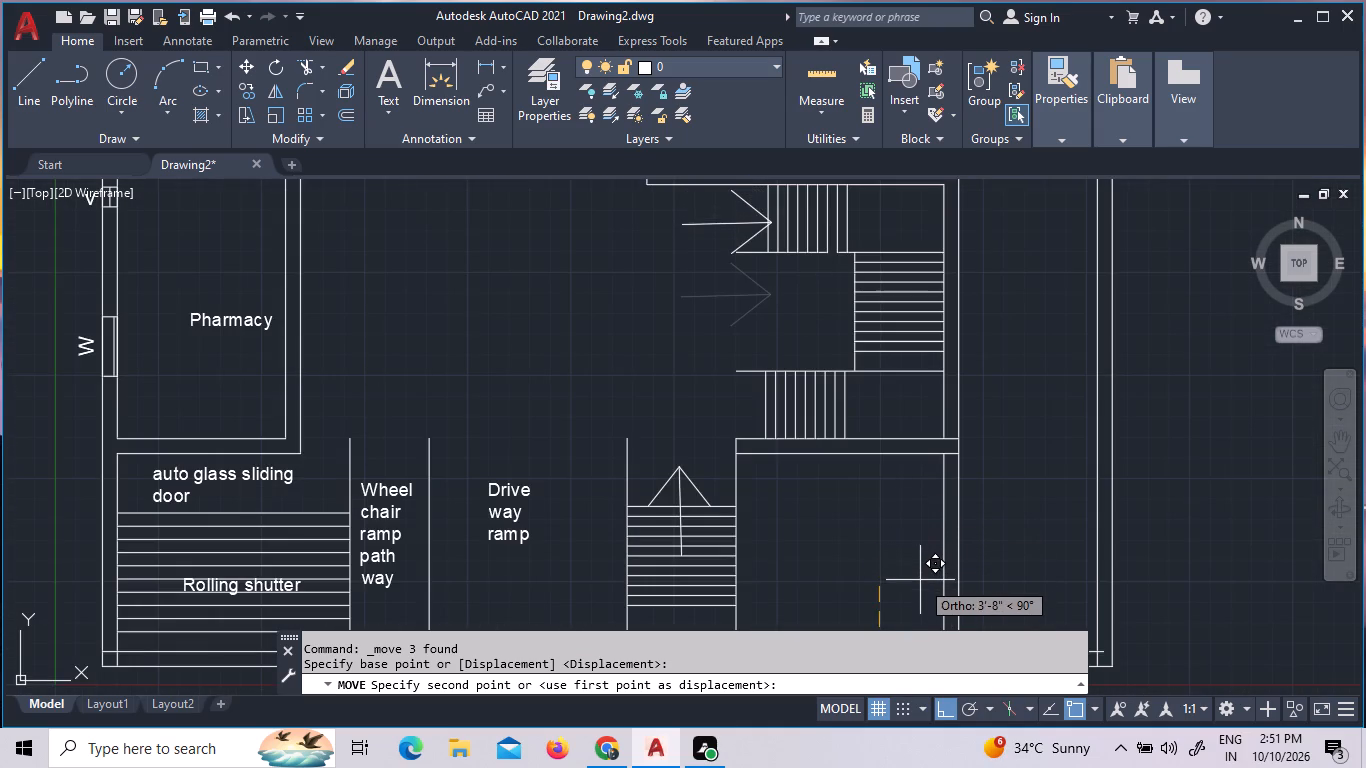
left_click(929, 578)
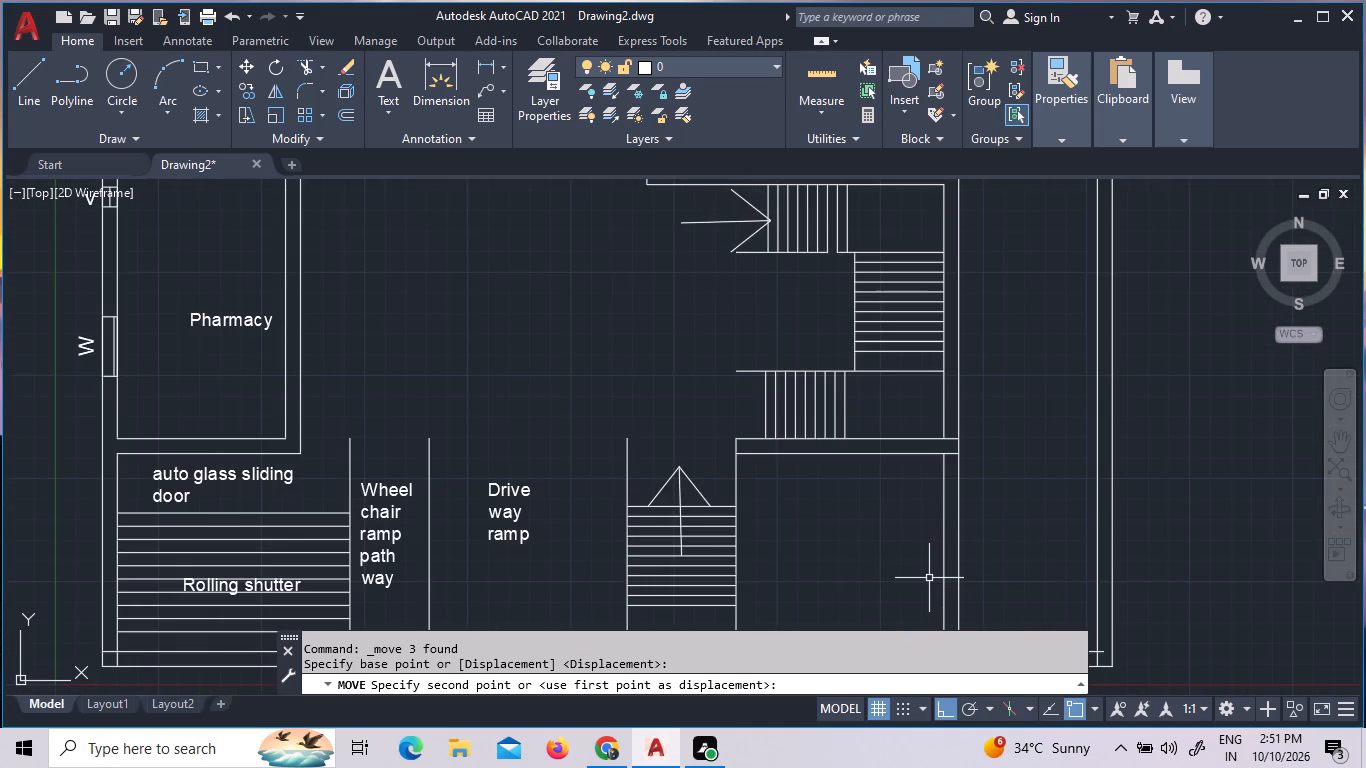
key("Escape")
Copy the "Drive way ramp" label into the open space between the staircase's northern and southern flights, with Ortho off.
scroll(665, 374, "down", 2)
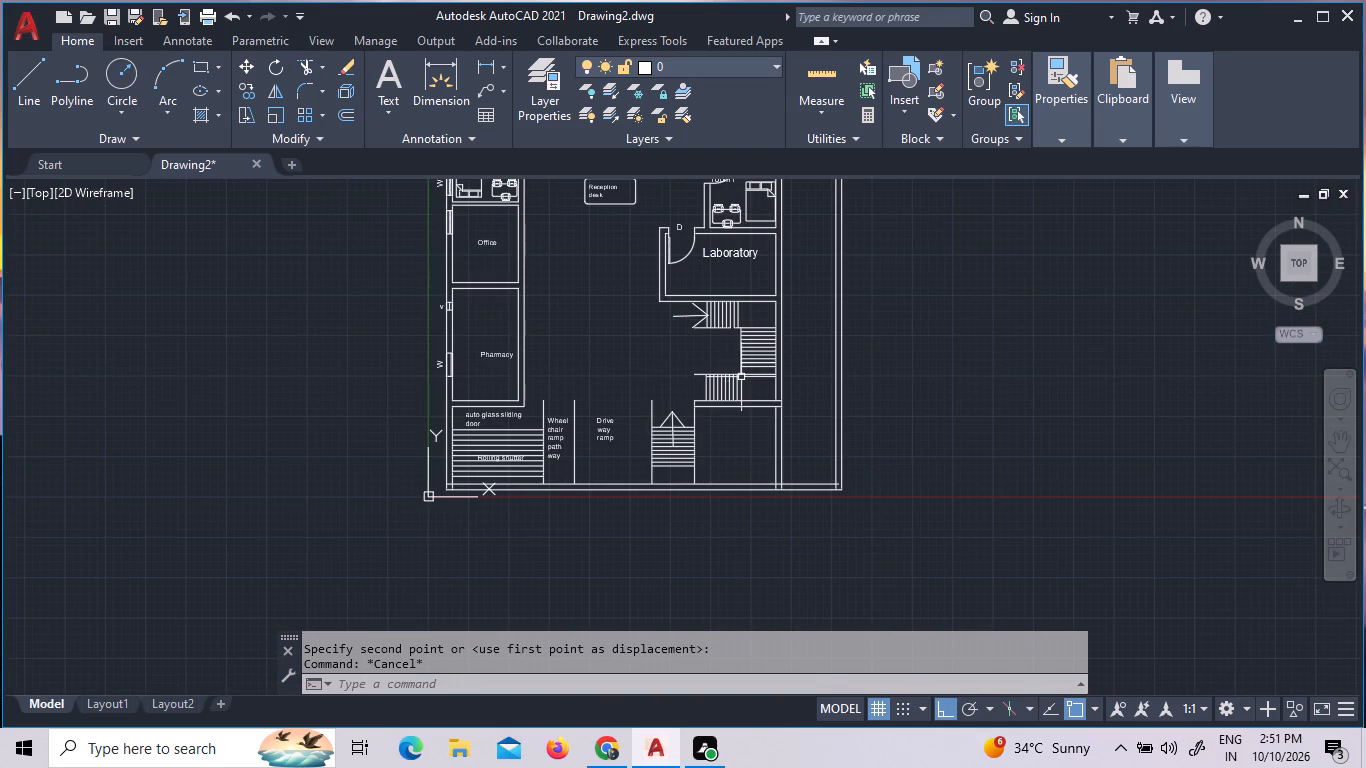
scroll(747, 361, "up", 2)
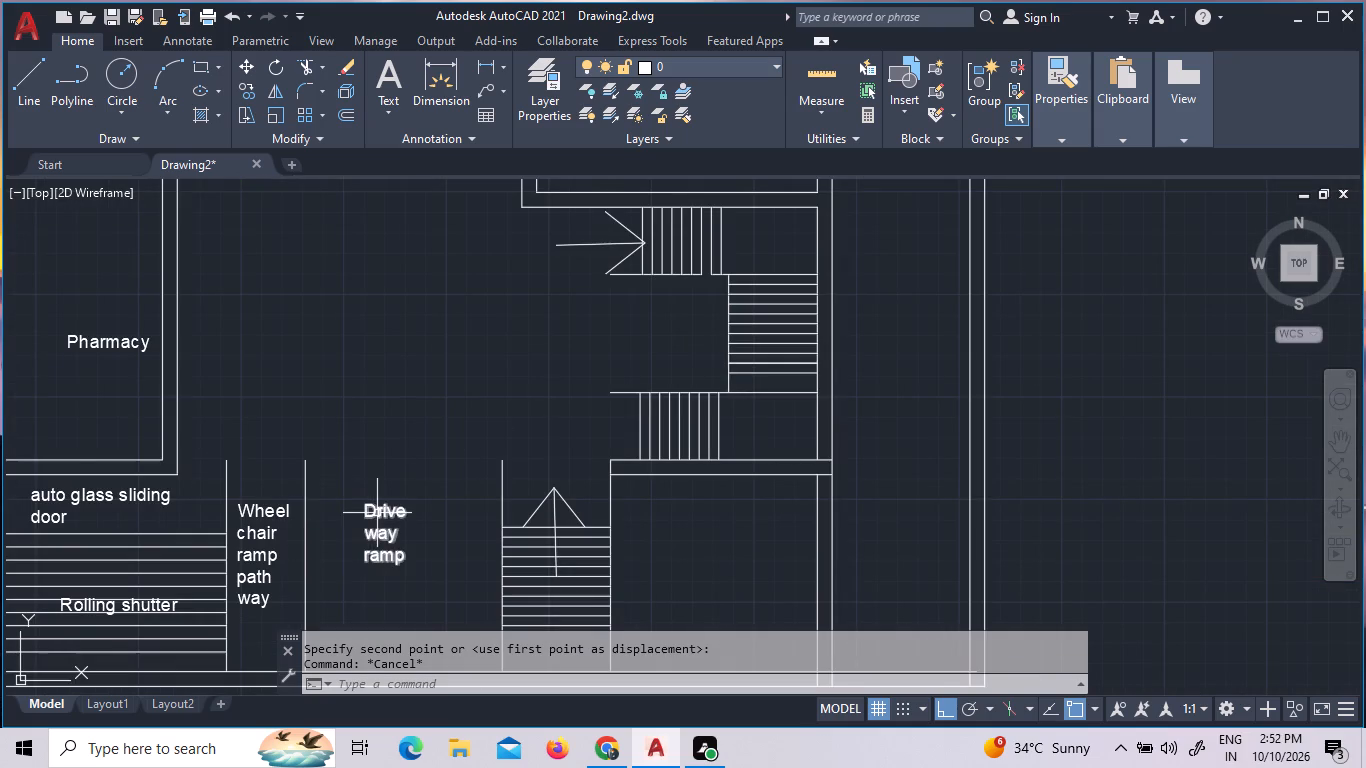
double_click(377, 513)
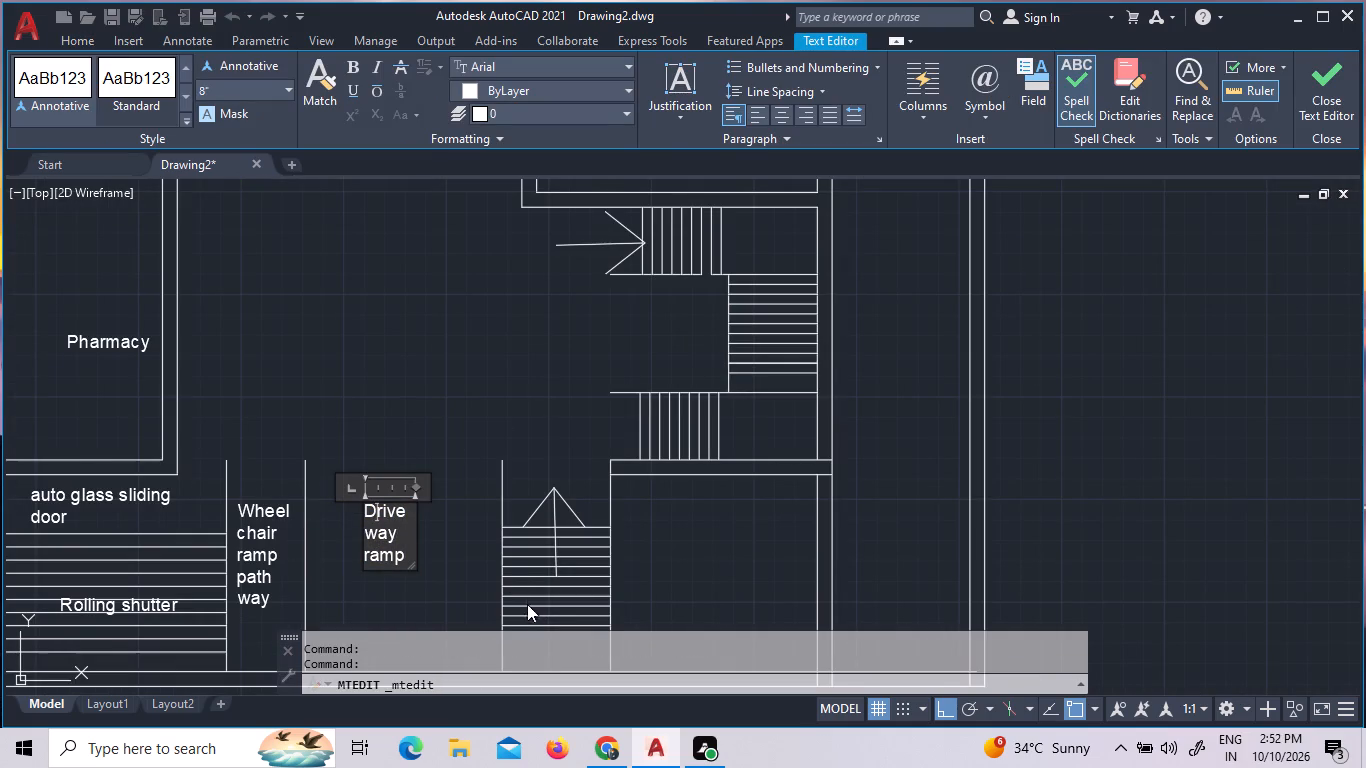
left_click(452, 534)
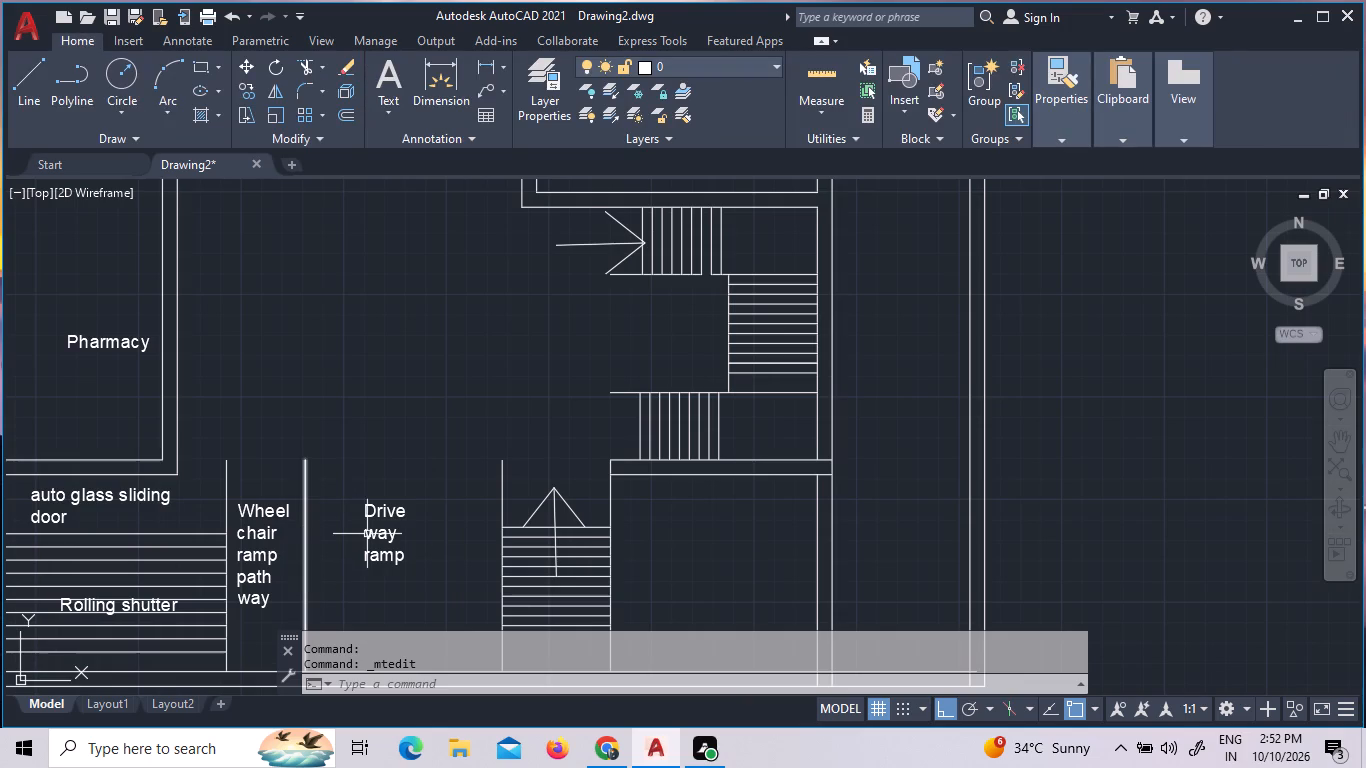
left_click(370, 532)
right_click(370, 532)
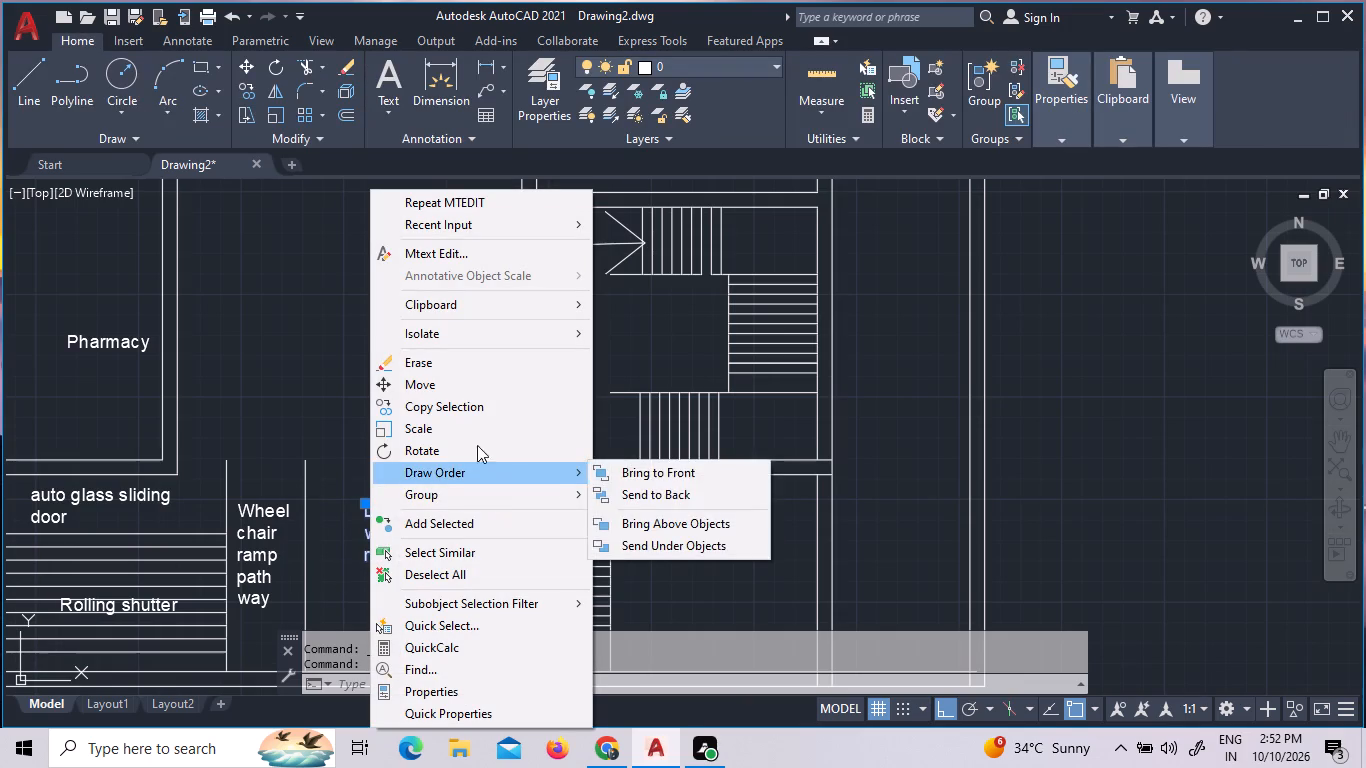
left_click(461, 408)
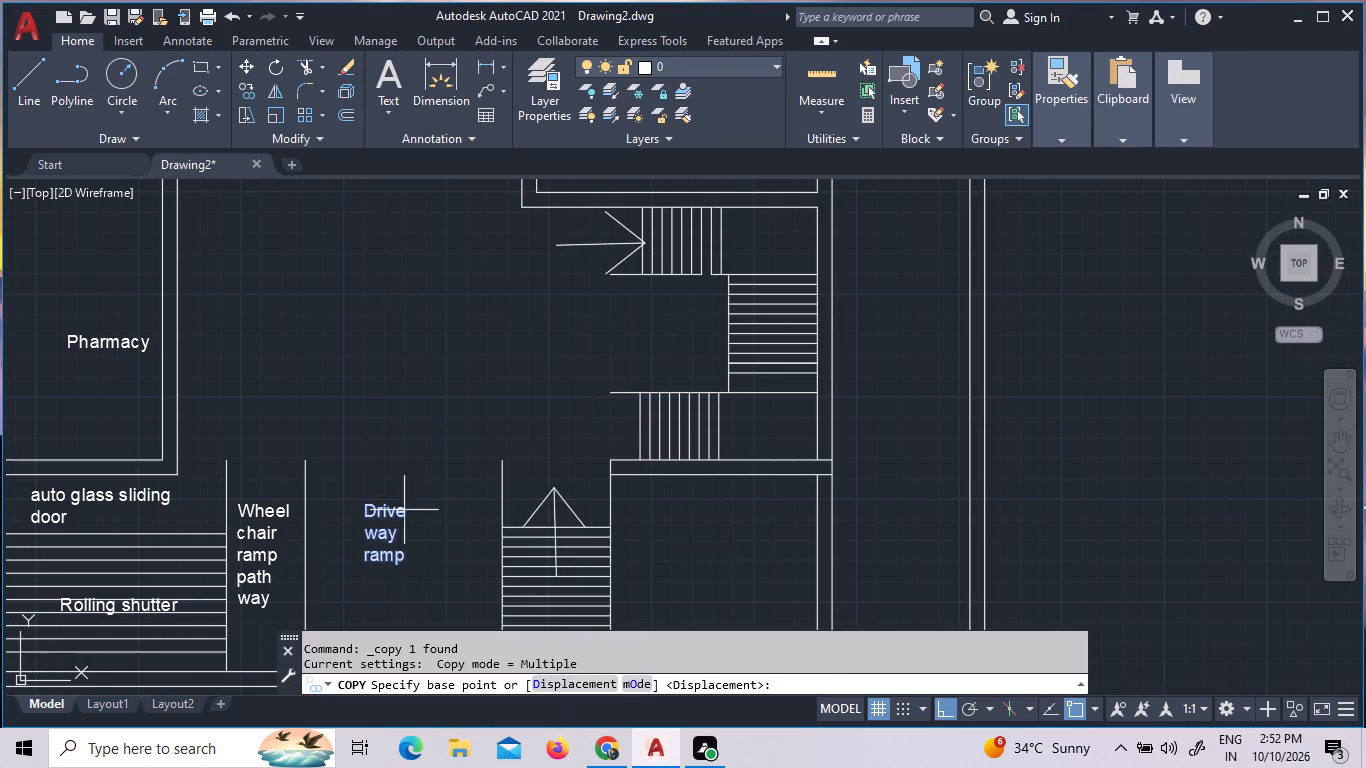
left_click(380, 566)
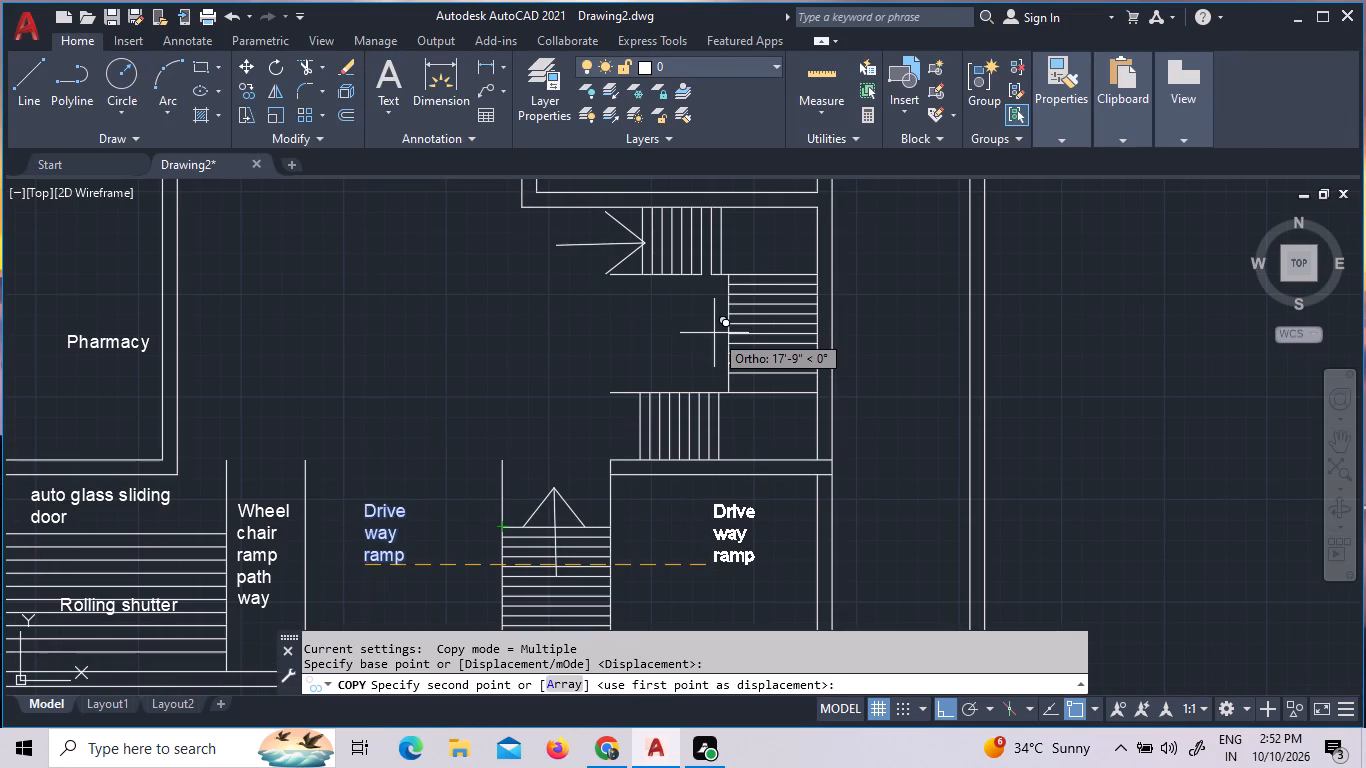
key("F8")
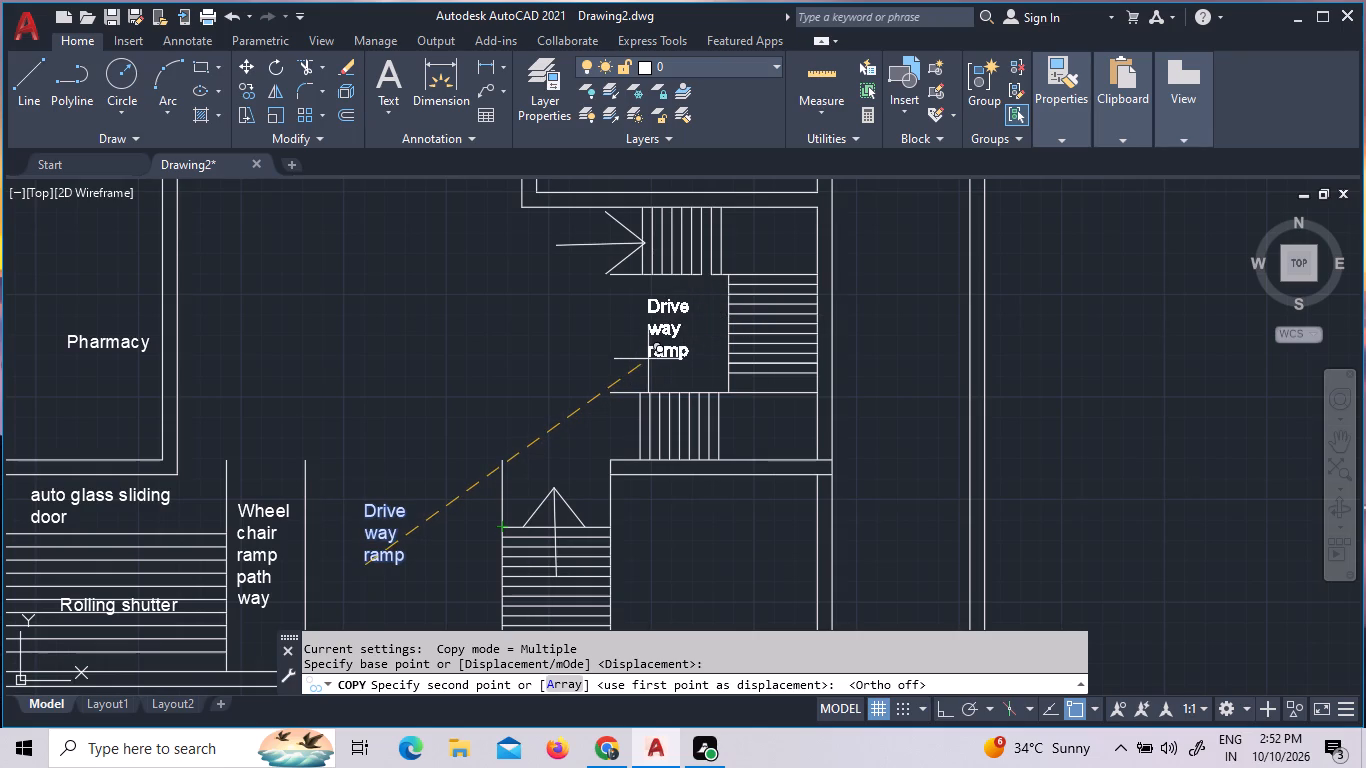
left_click(648, 359)
key("Escape")
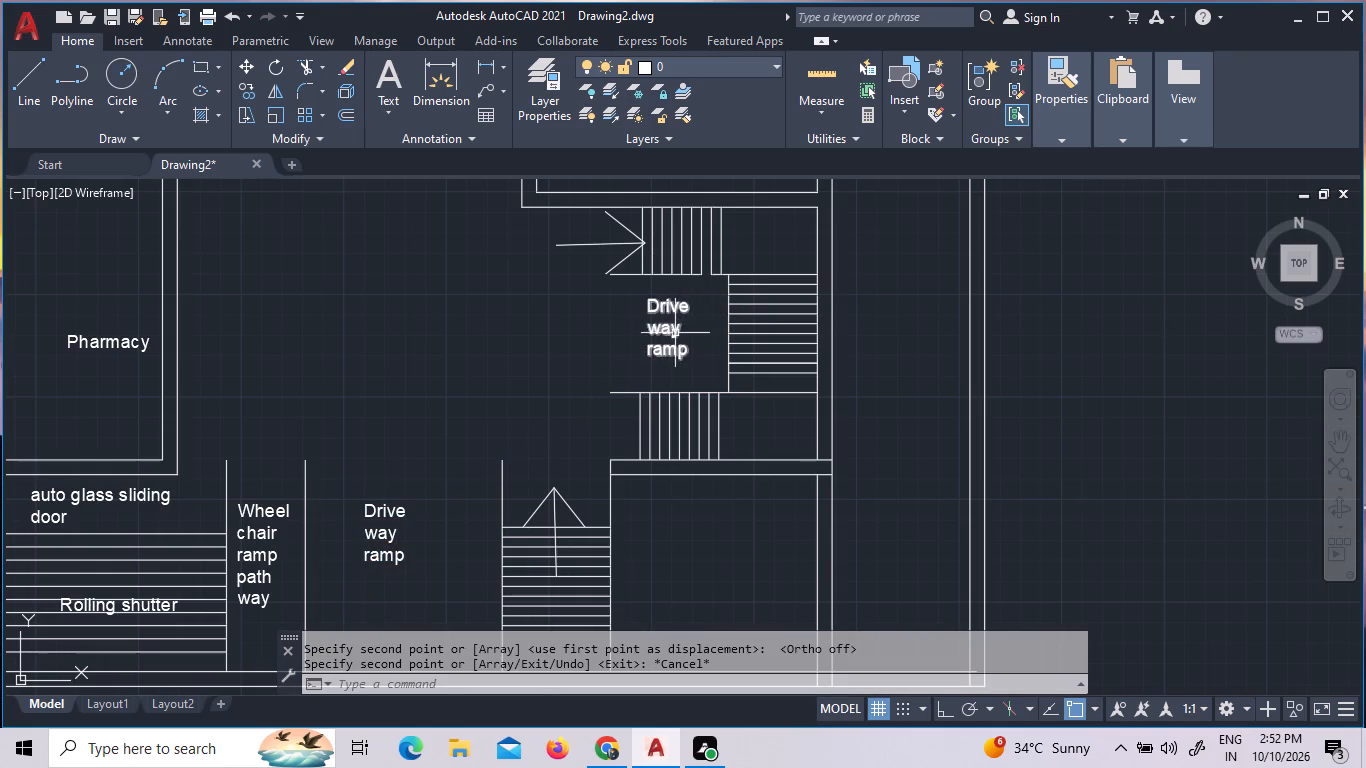
Replace the text of the copied "Drive way ramp" label between the staircase's two flights with "Lift".
triple_click(675, 333)
left_click(675, 333)
double_click(675, 333)
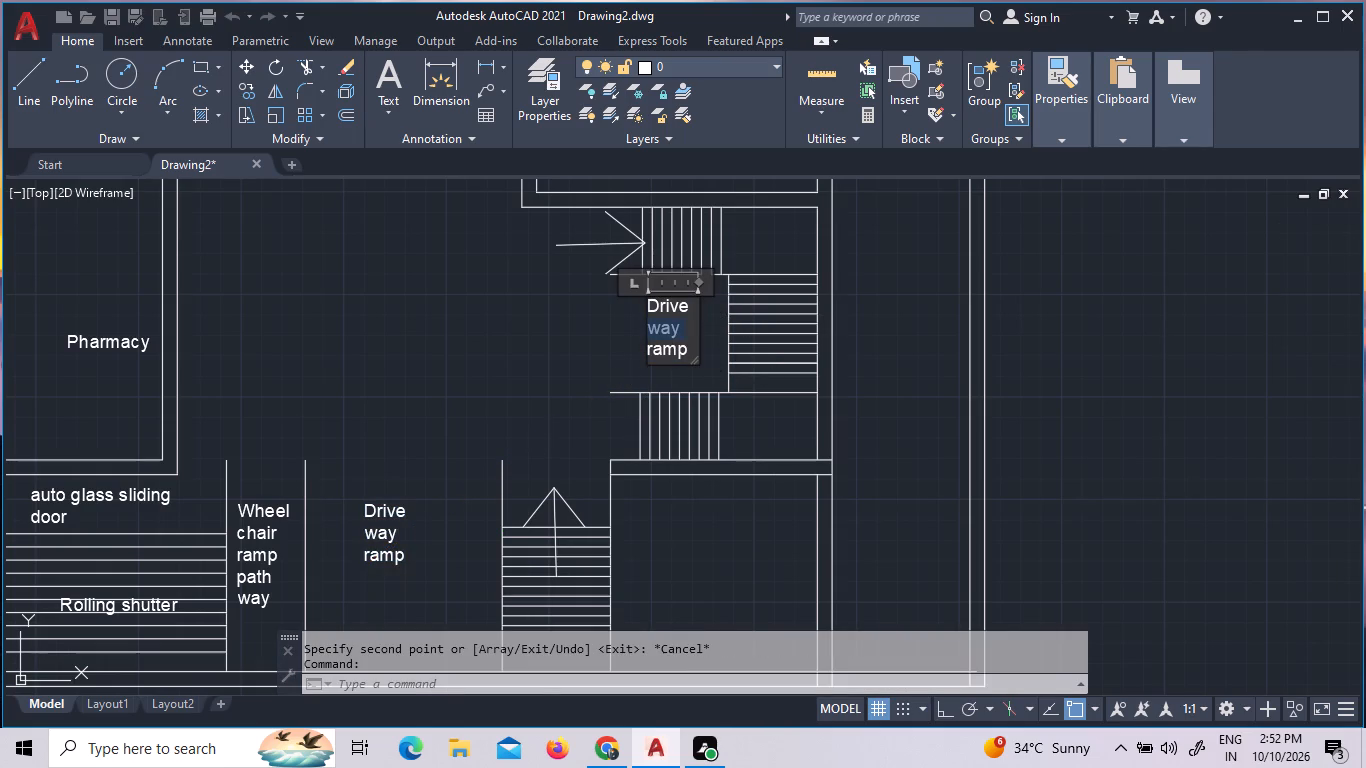
left_click_drag(690, 352, 690, 325)
left_click(682, 339)
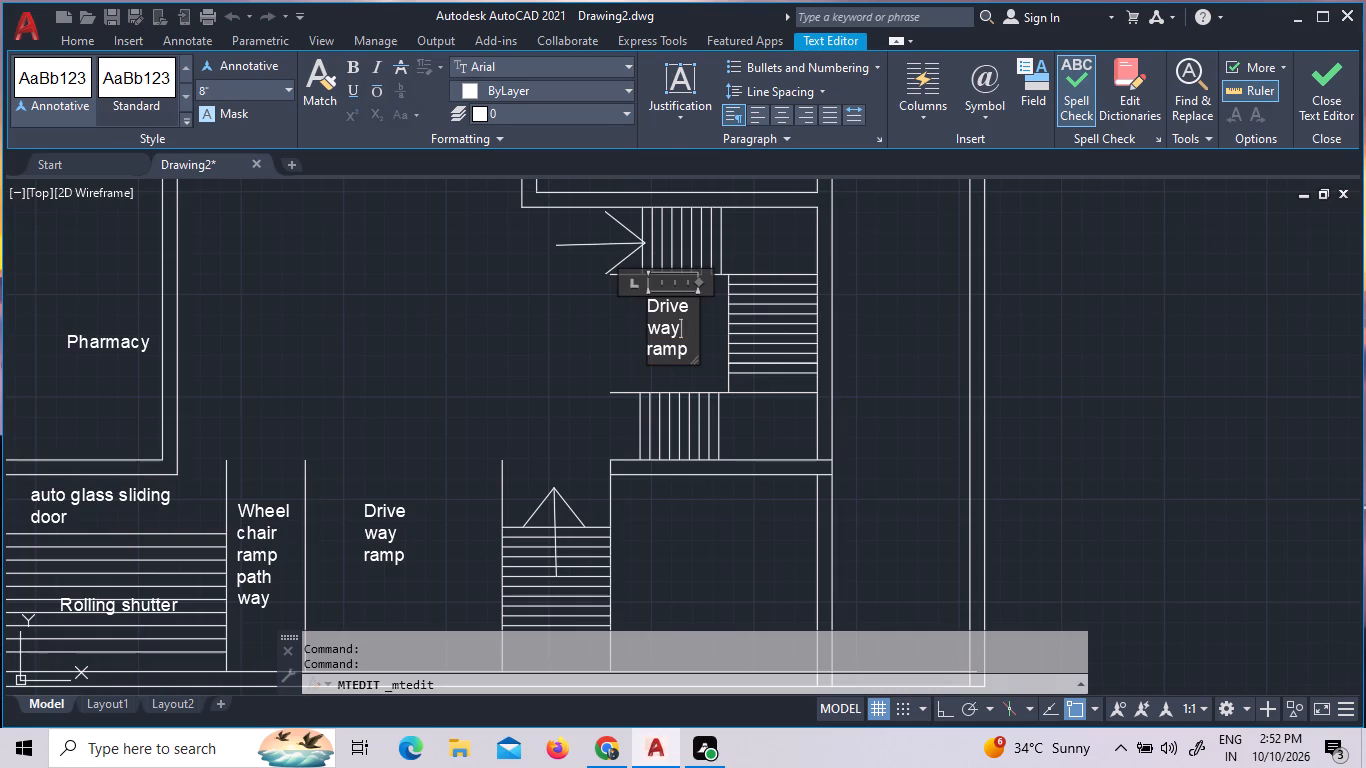
left_click_drag(690, 354, 649, 300)
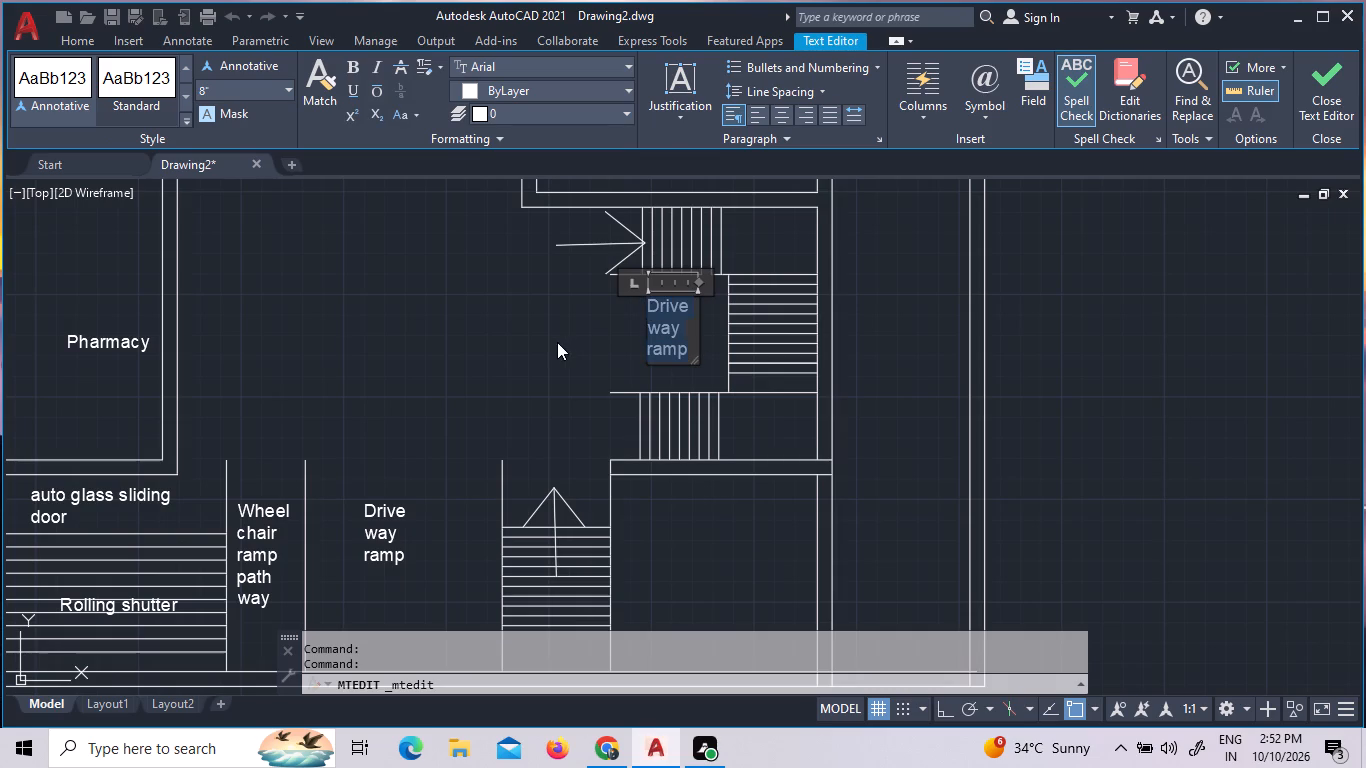
type("lift")
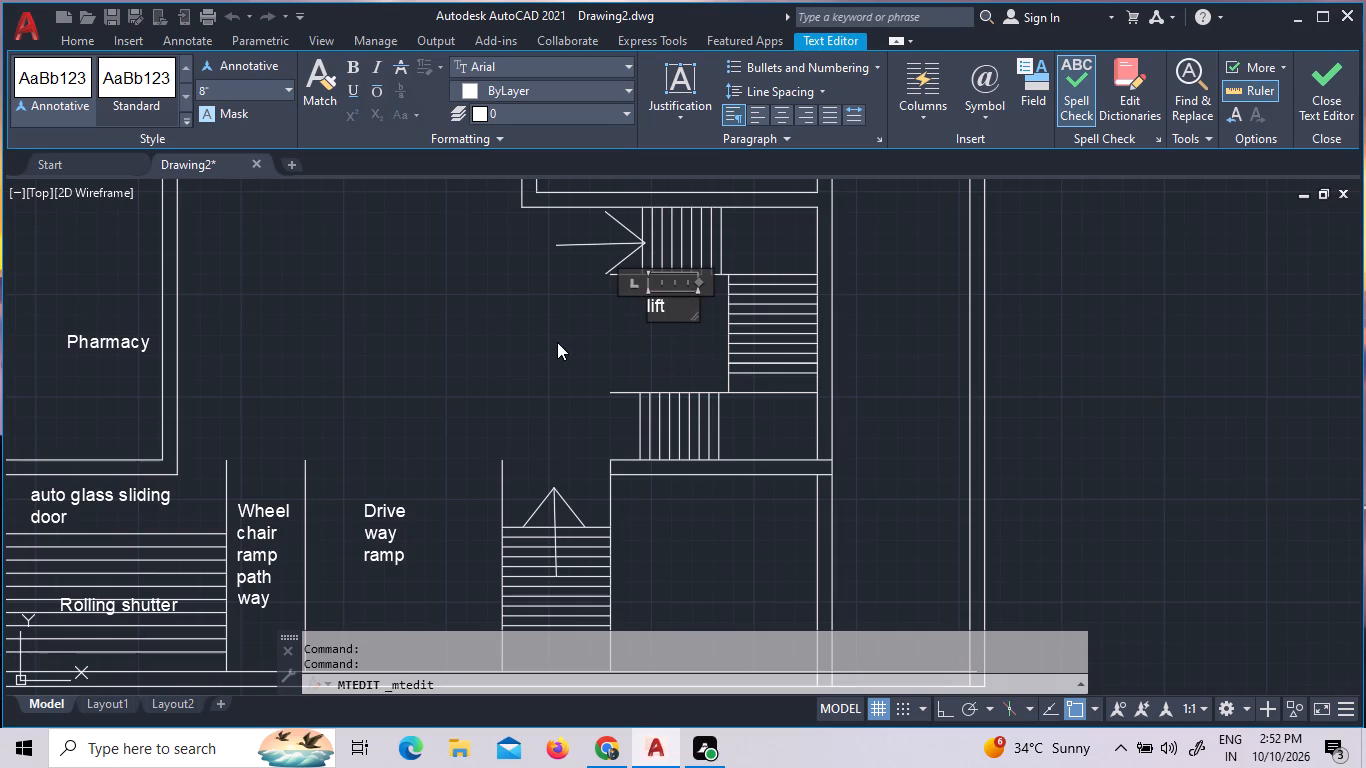
key("BackSpace")
key("BackSpace")
key("BackSpace")
key("BackSpace")
key("l")
type("ift")
Set the text height of the "Lift" label to 1'-1".
left_click_drag(680, 312, 644, 297)
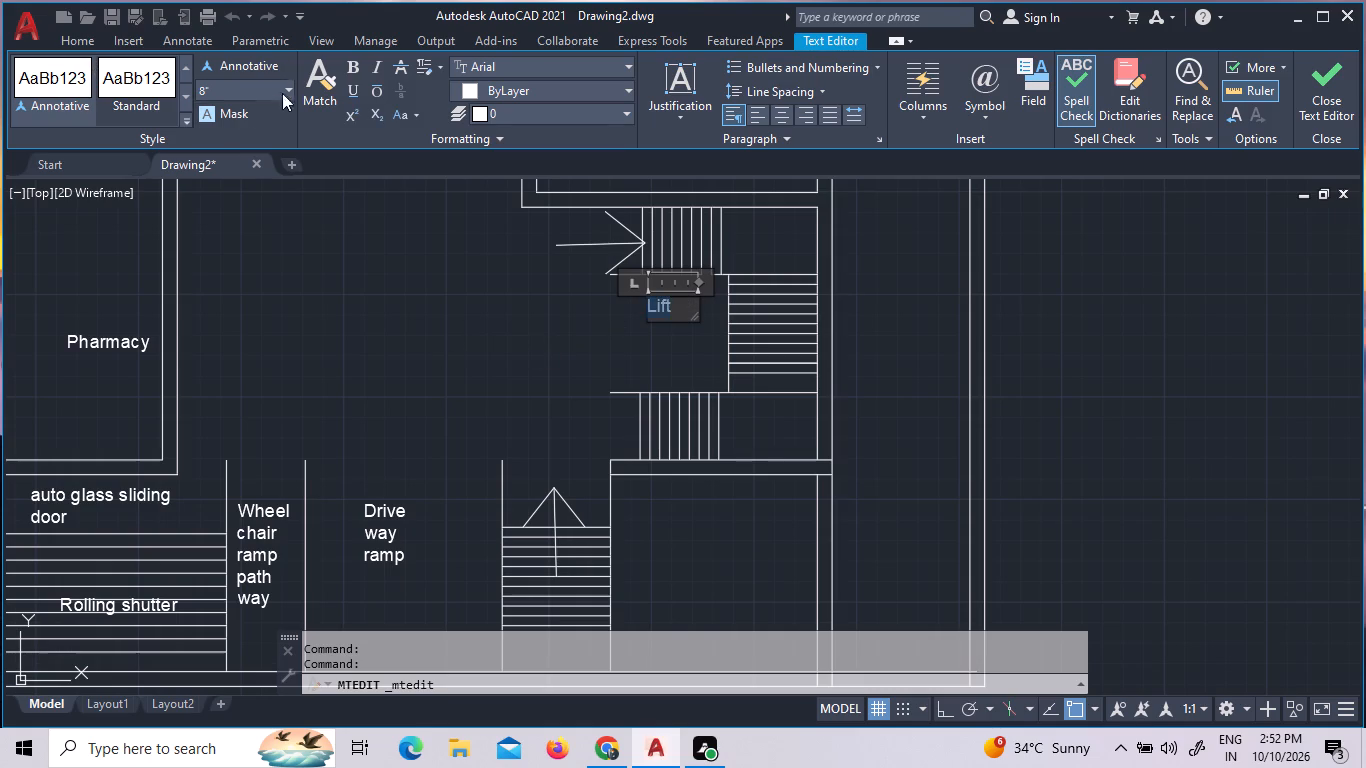
left_click(288, 94)
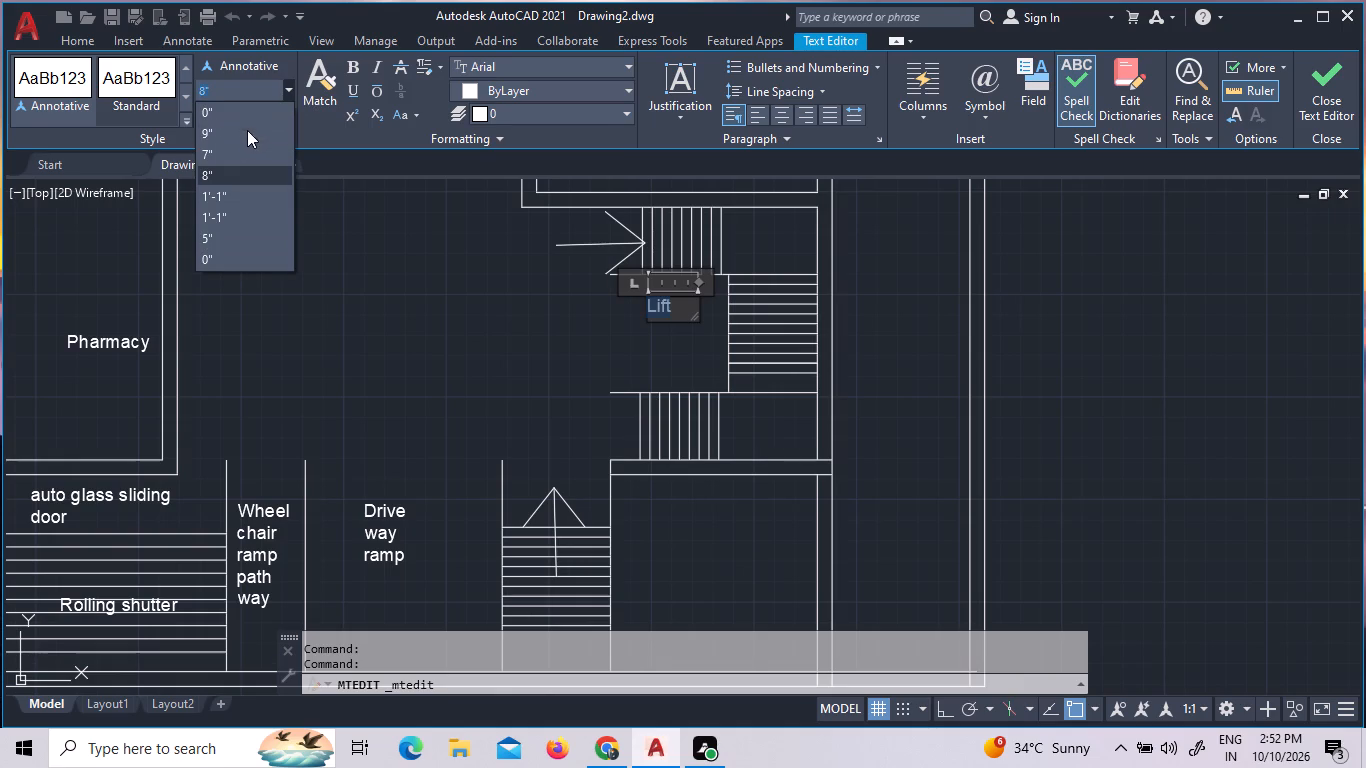
left_click(230, 191)
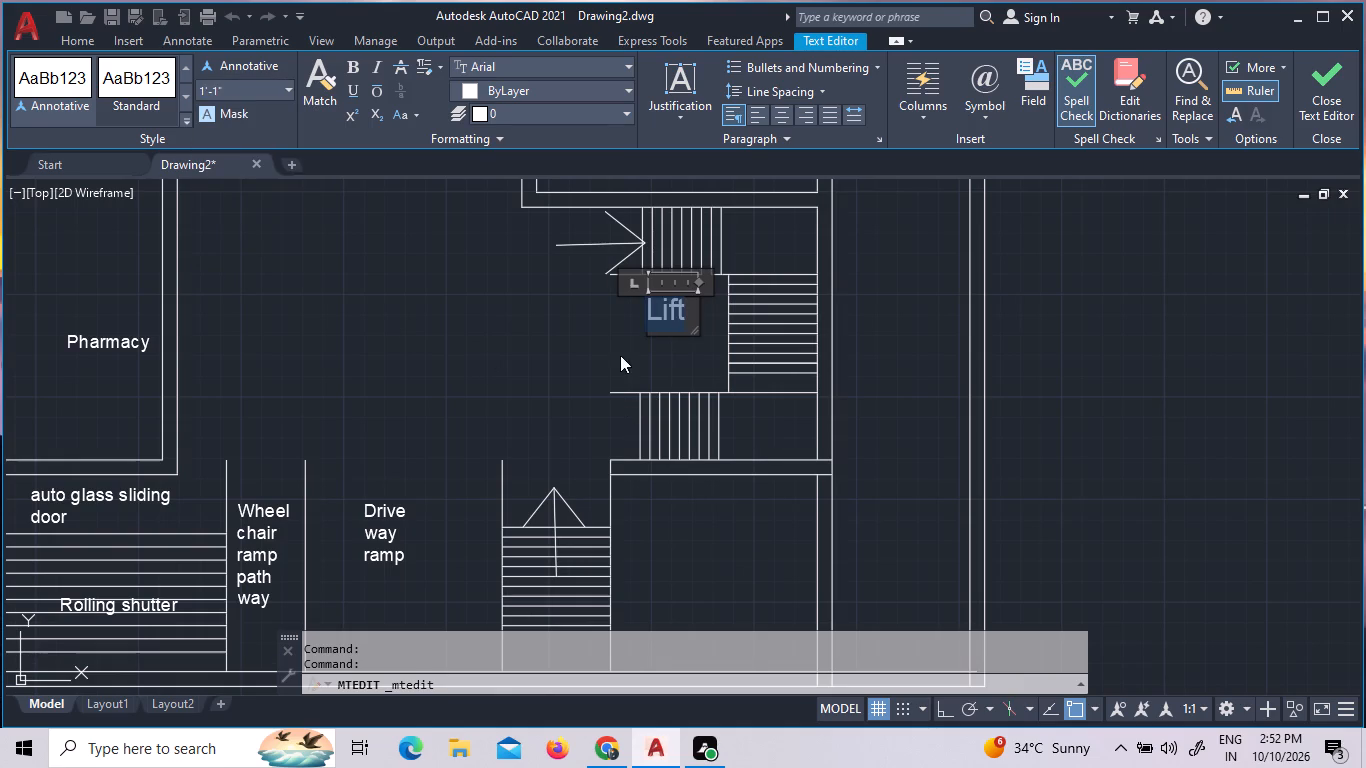
left_click(620, 355)
Add the multiline text "Electric transformer" in the room south of the staircase, east of the steps.
scroll(724, 310, "down", 1)
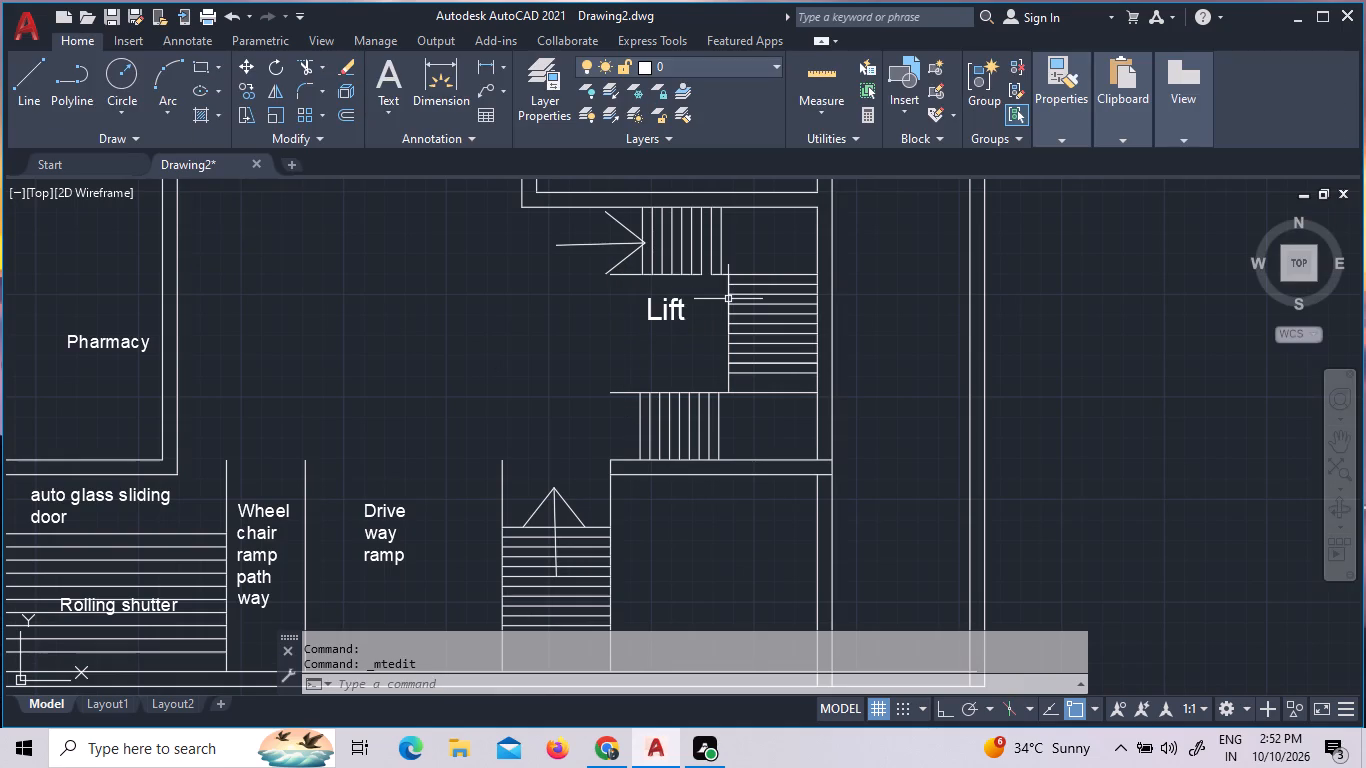
scroll(717, 322, "down", 3)
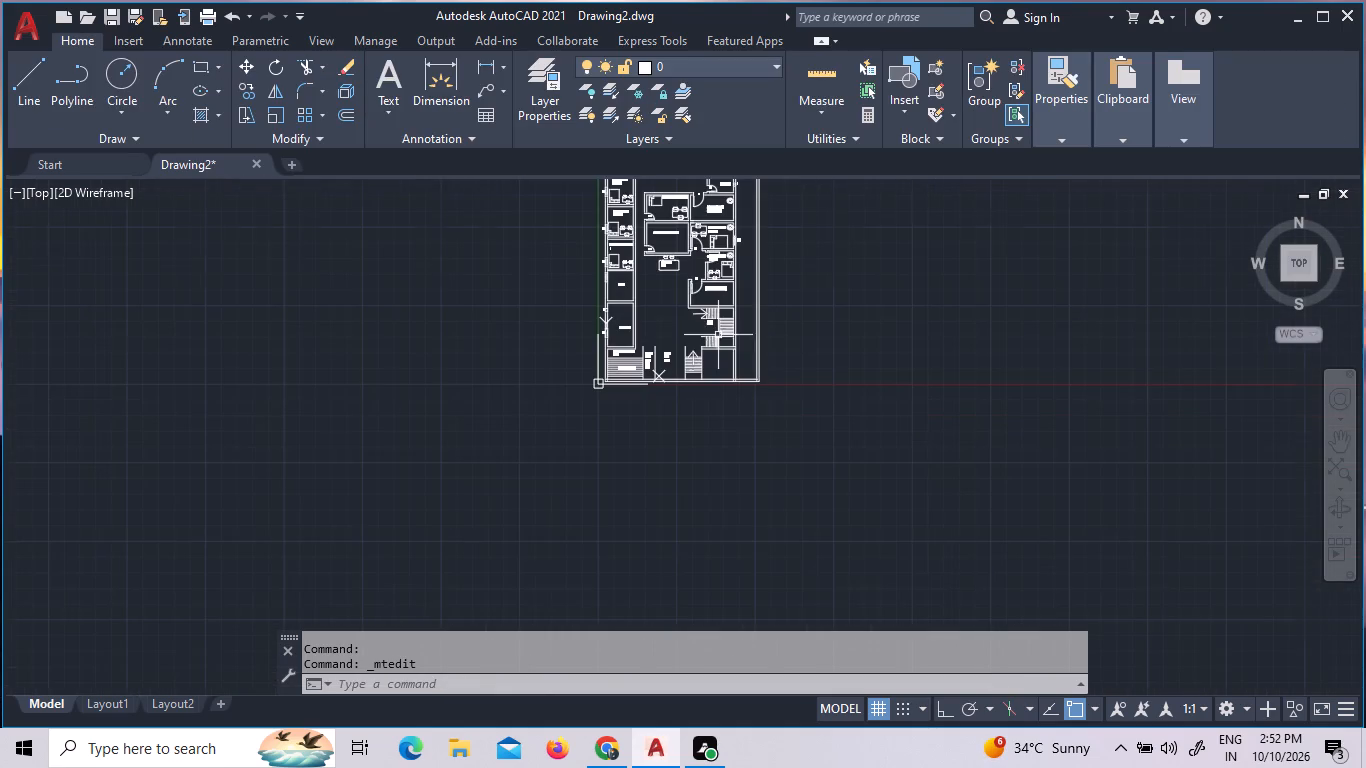
scroll(767, 361, "up", 2)
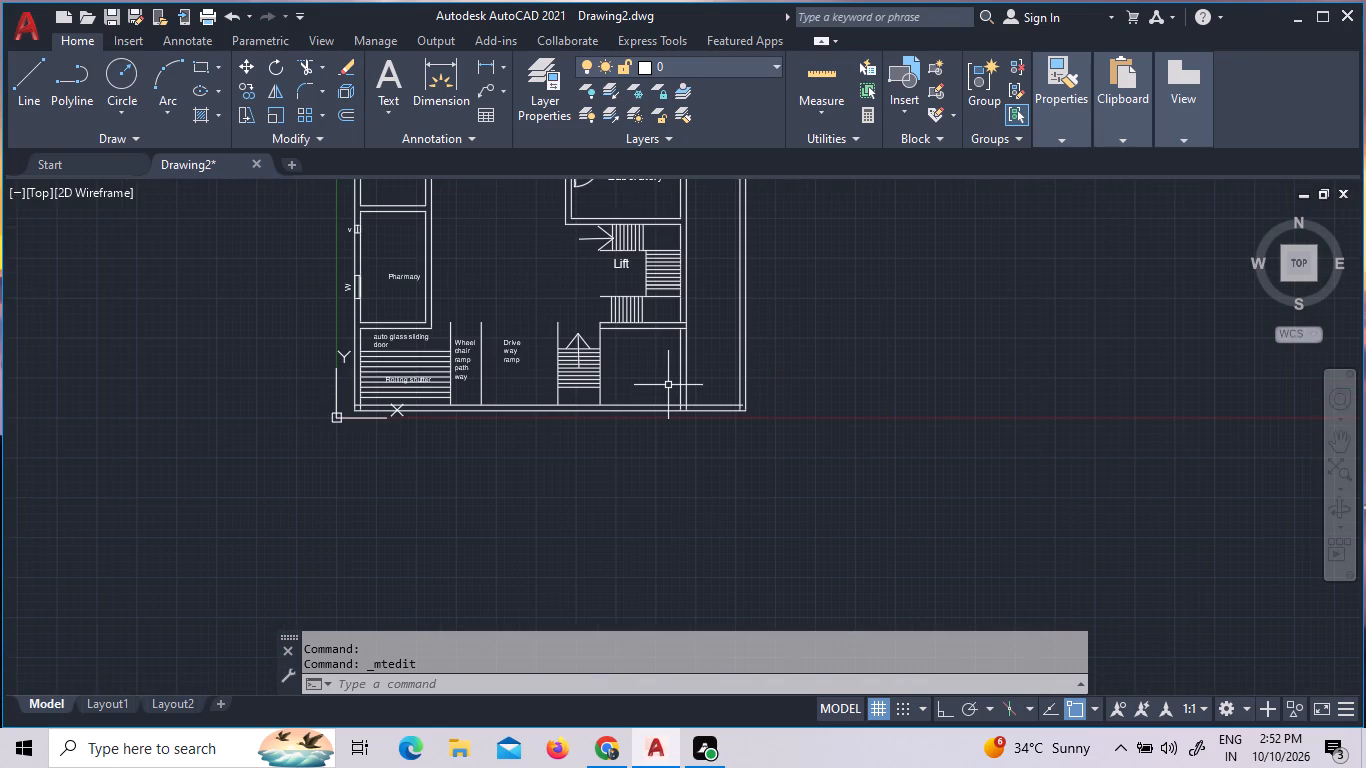
scroll(721, 348, "up", 2)
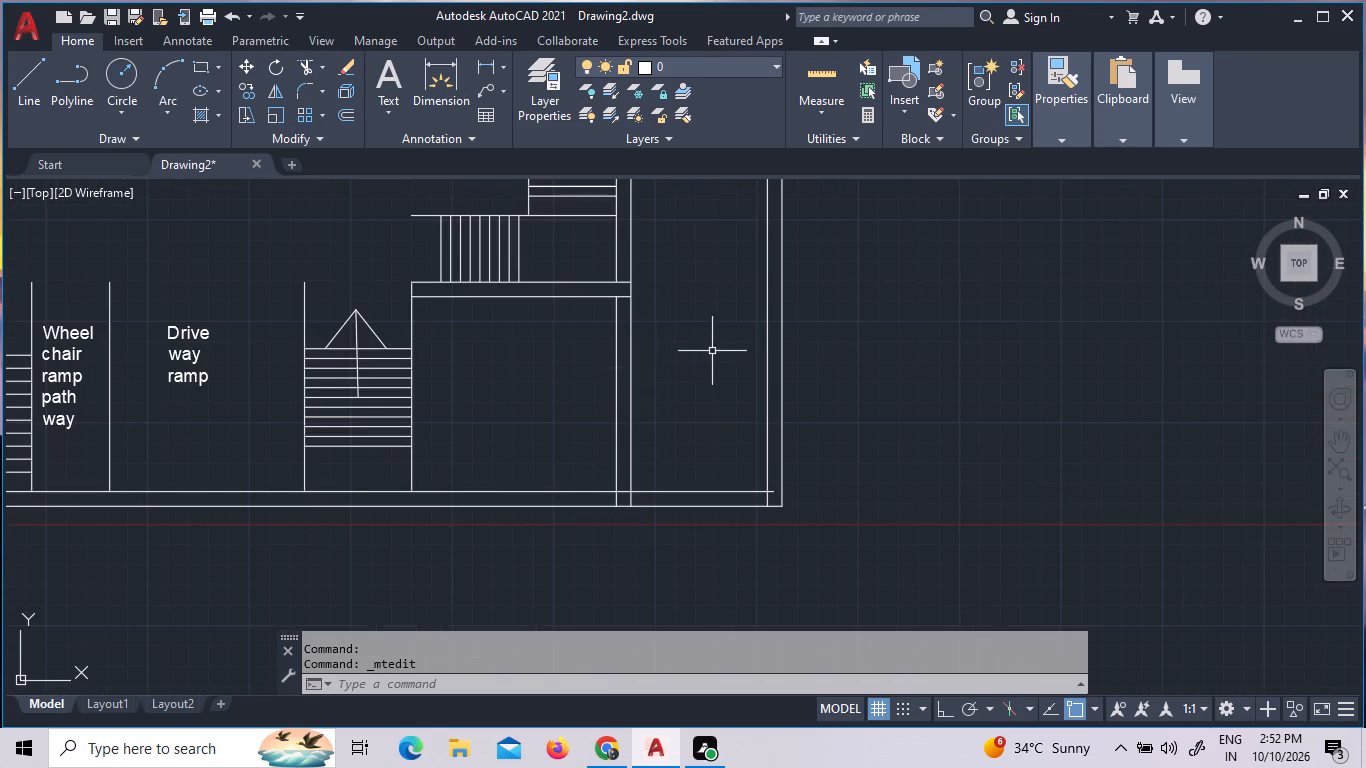
left_click(399, 77)
left_click(471, 347)
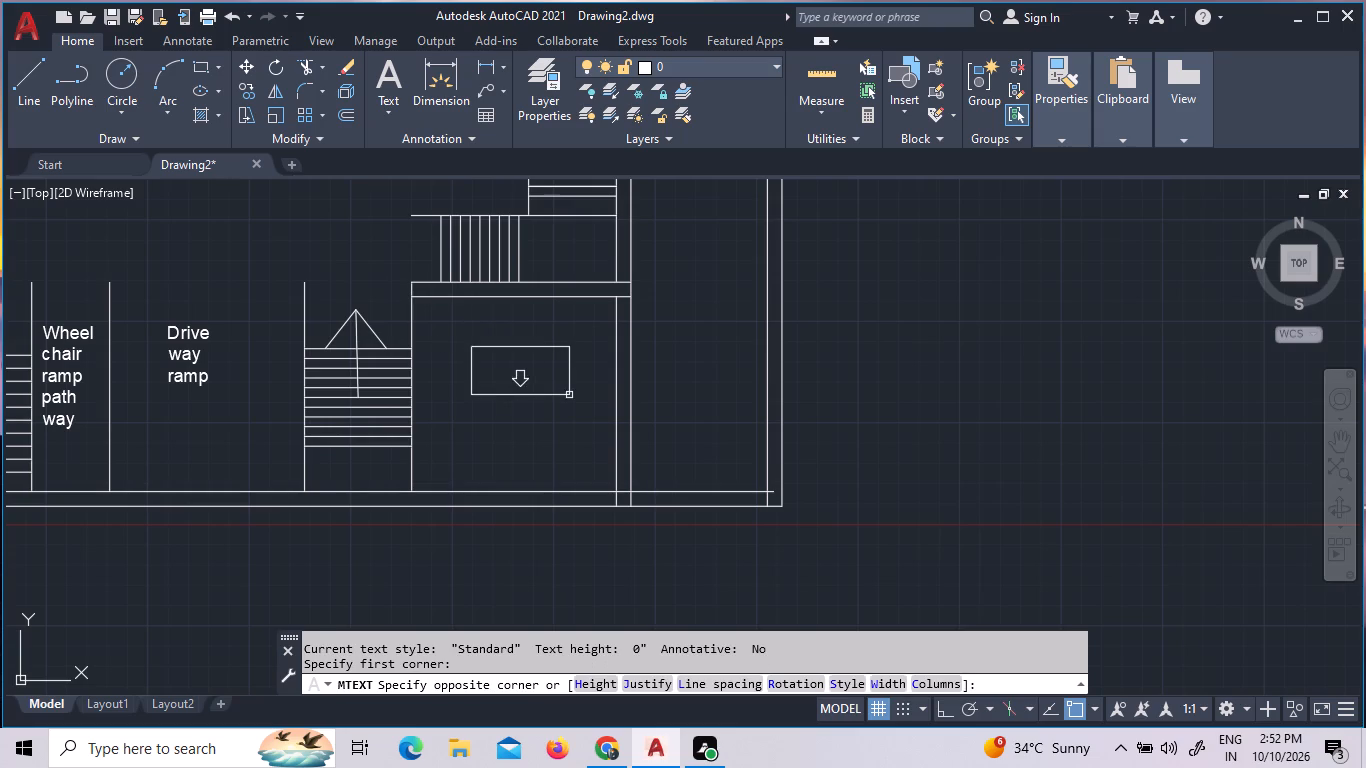
left_click(576, 408)
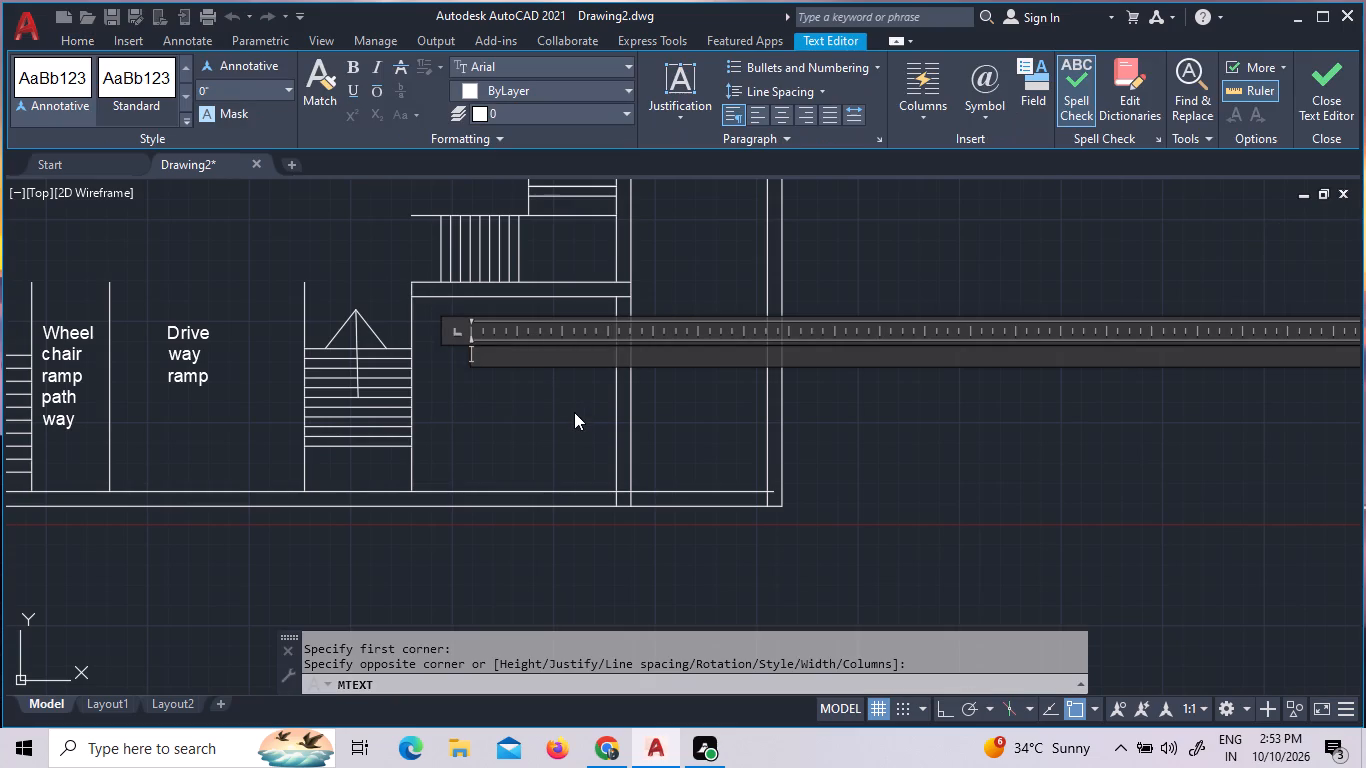
type("electr")
type("ic transformer")
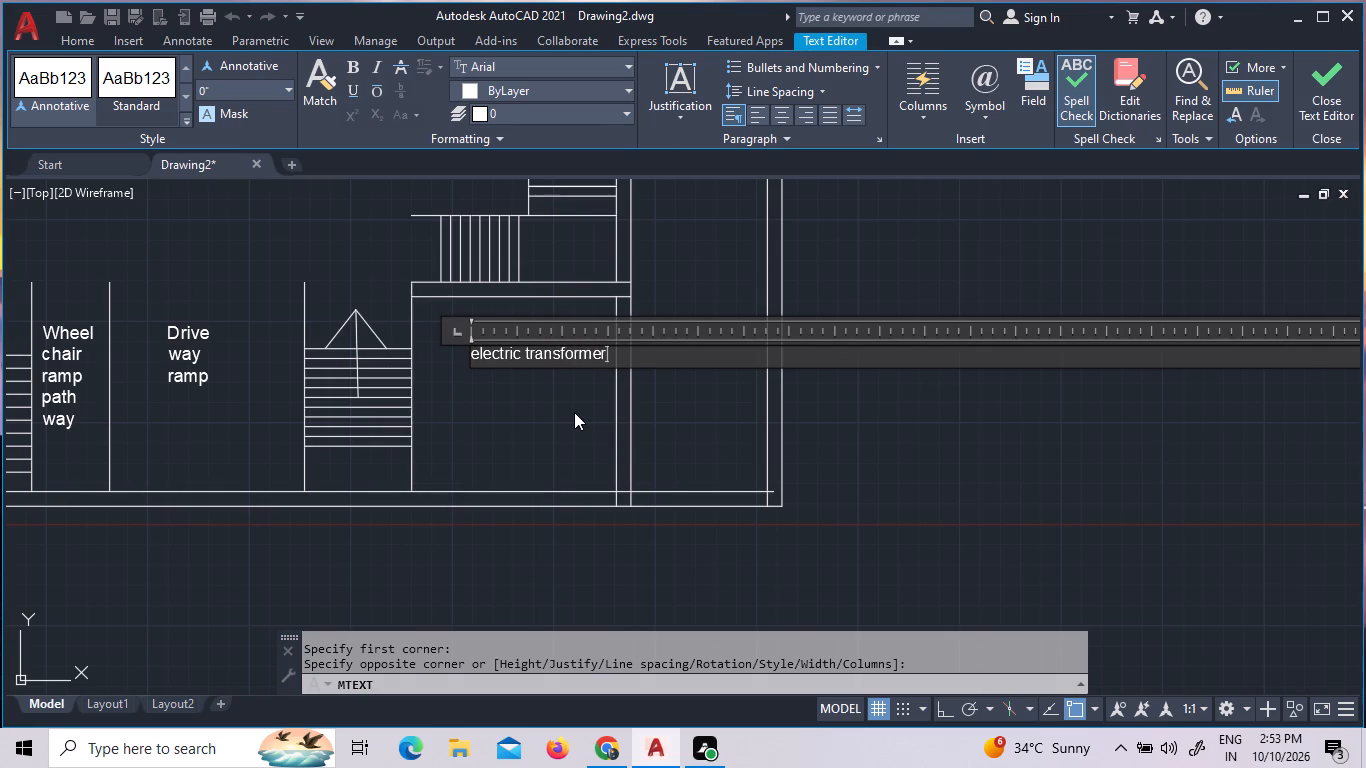
left_click(479, 353)
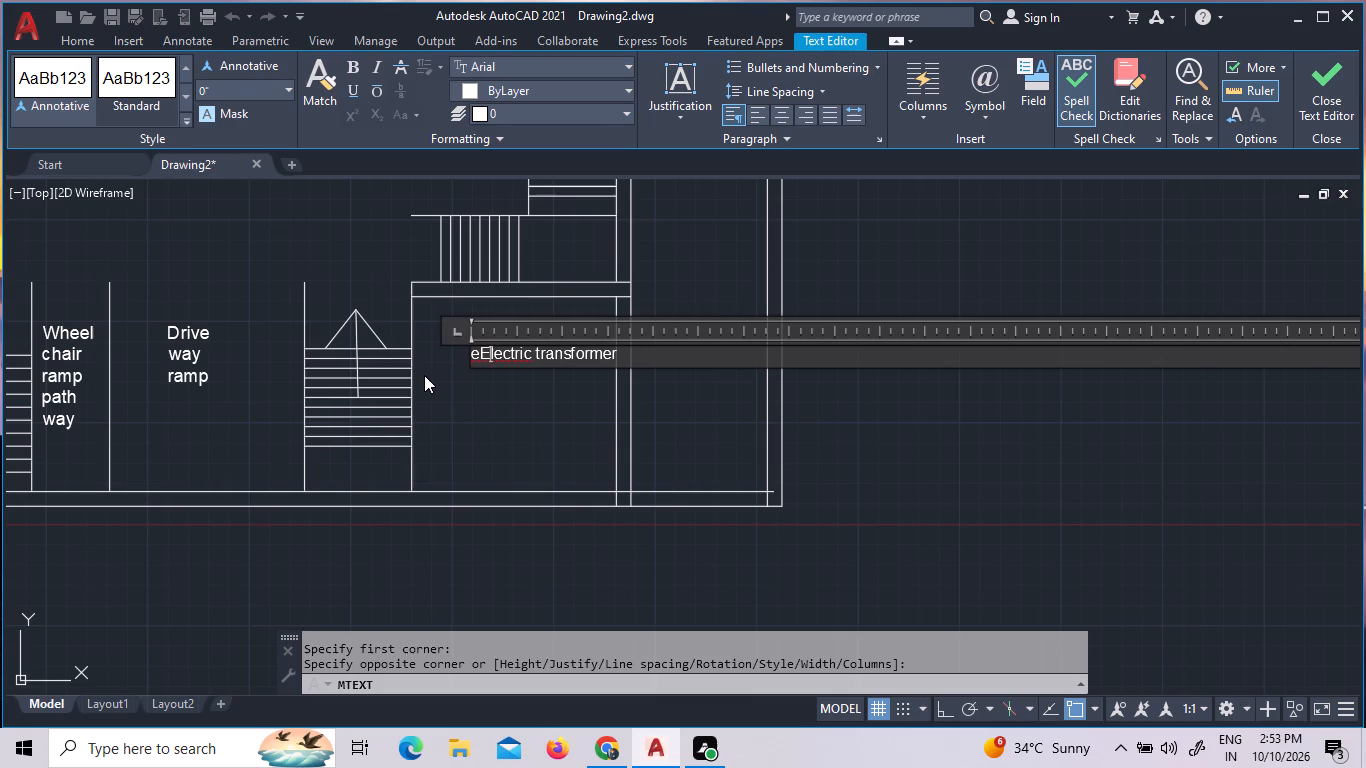
key("BackSpace")
key("BackSpace")
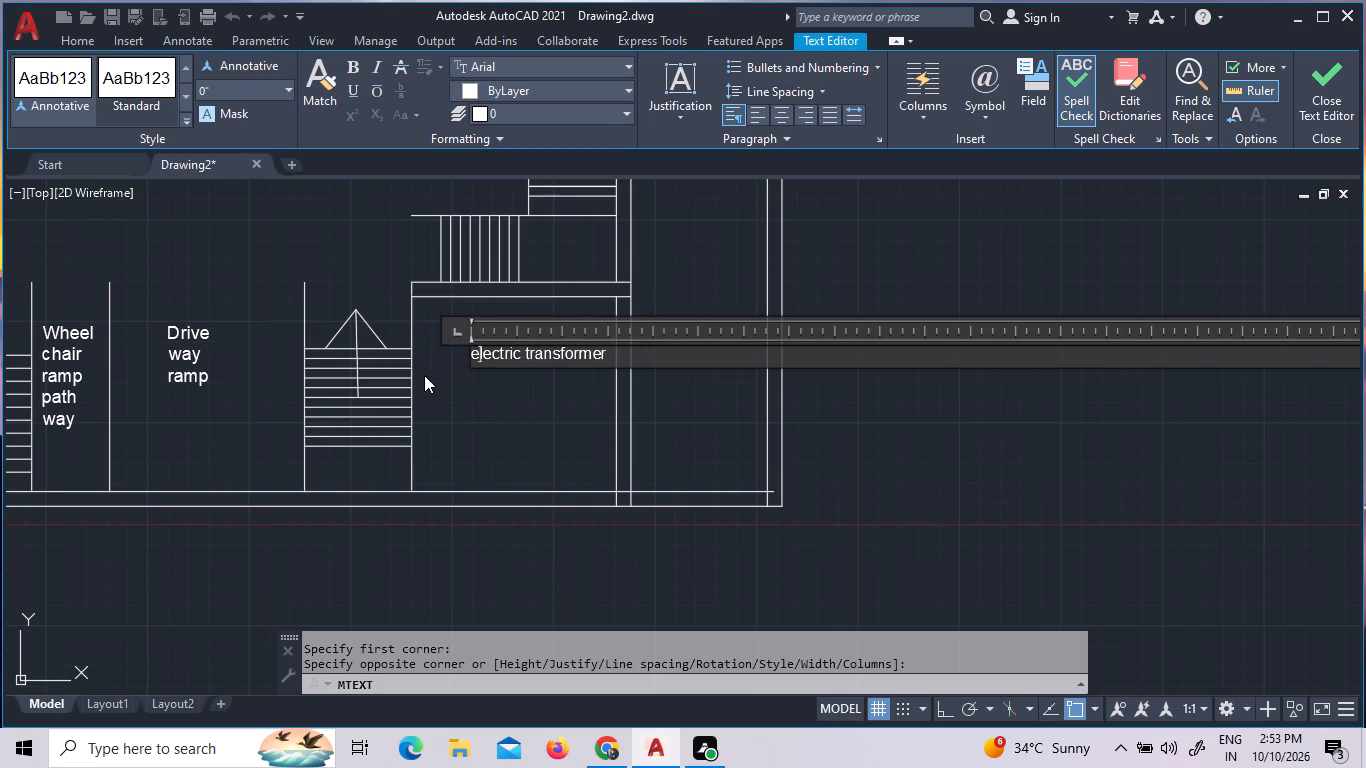
key("BackSpace")
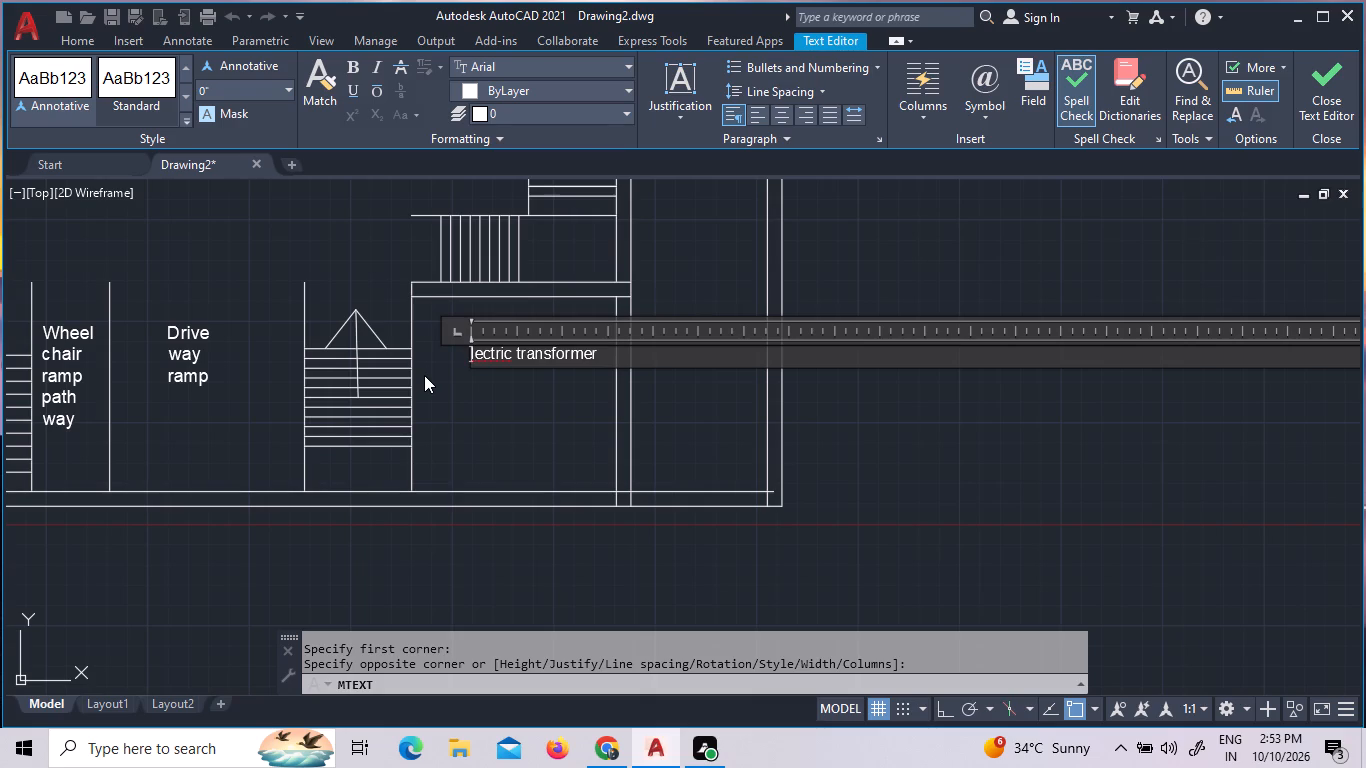
key("e")
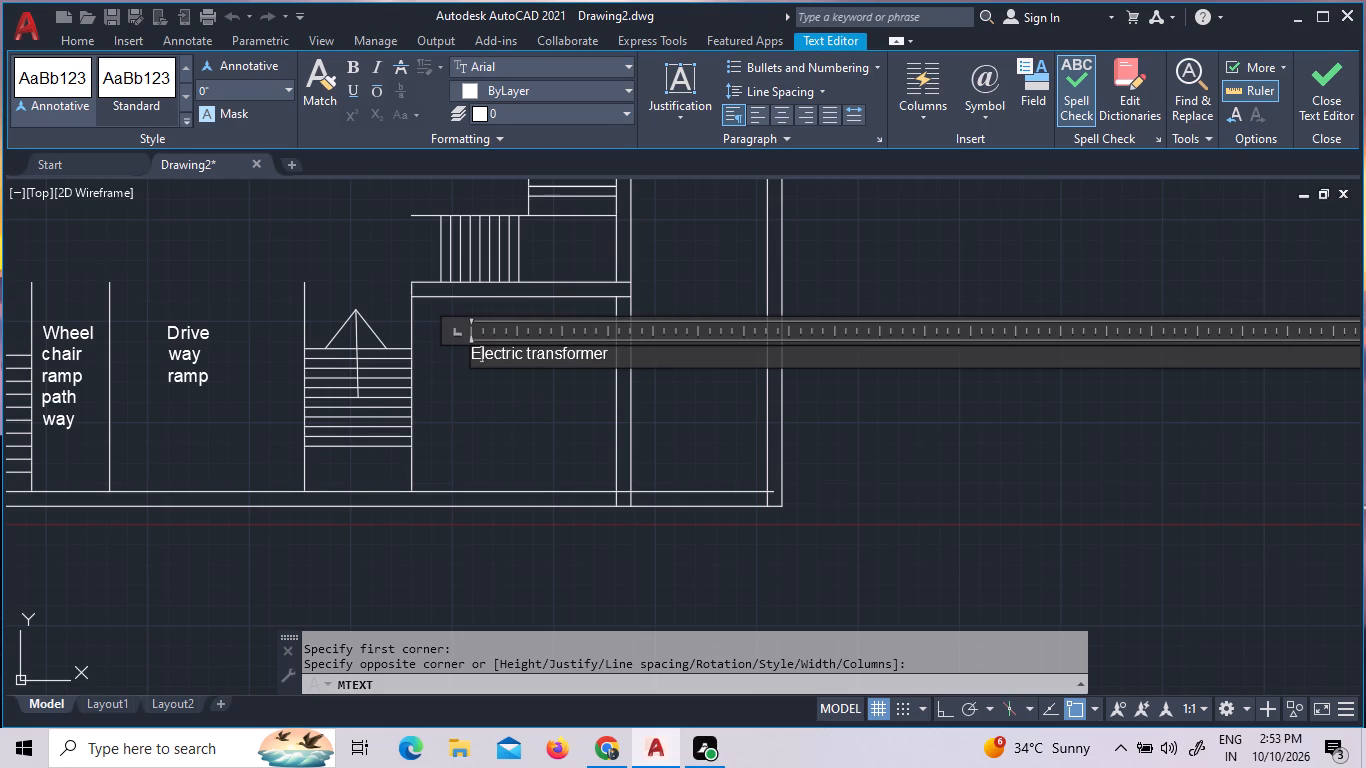
scroll(527, 355, "down", 1)
left_click(540, 389)
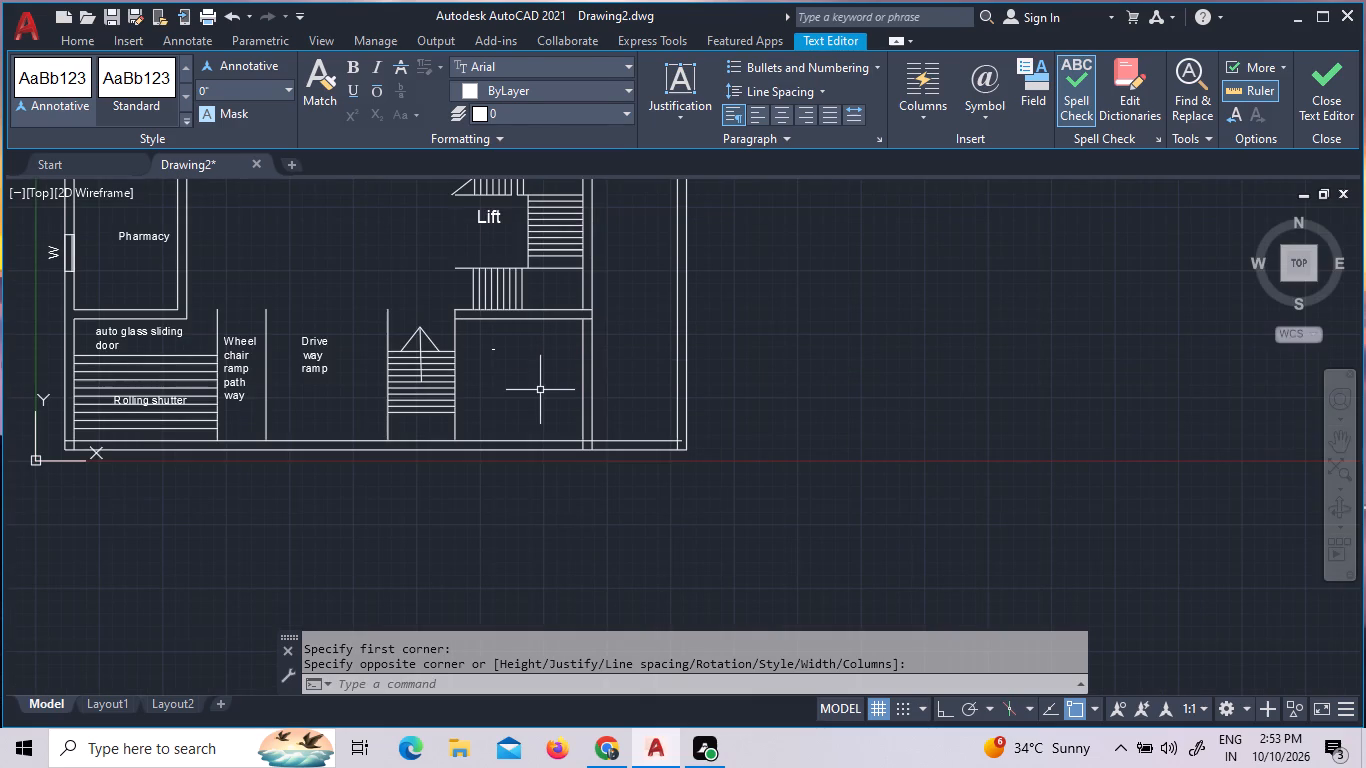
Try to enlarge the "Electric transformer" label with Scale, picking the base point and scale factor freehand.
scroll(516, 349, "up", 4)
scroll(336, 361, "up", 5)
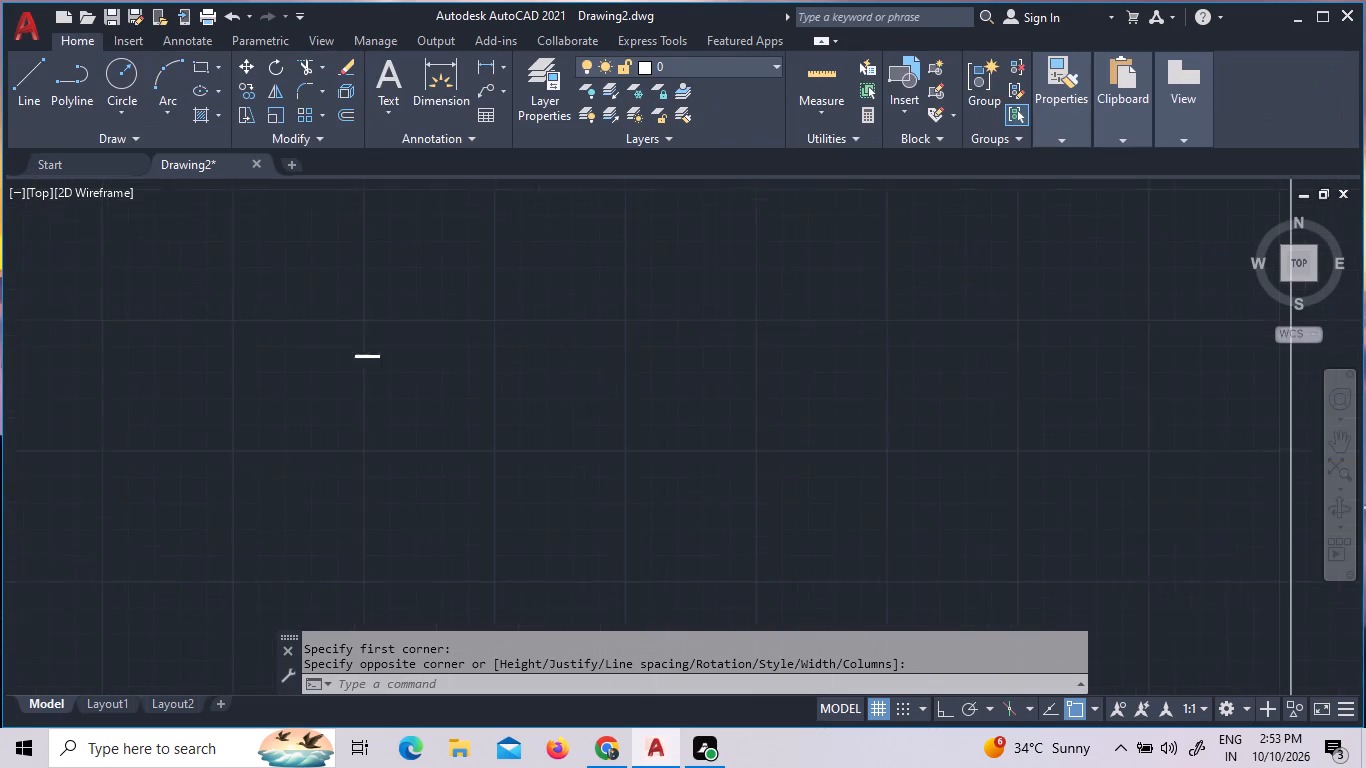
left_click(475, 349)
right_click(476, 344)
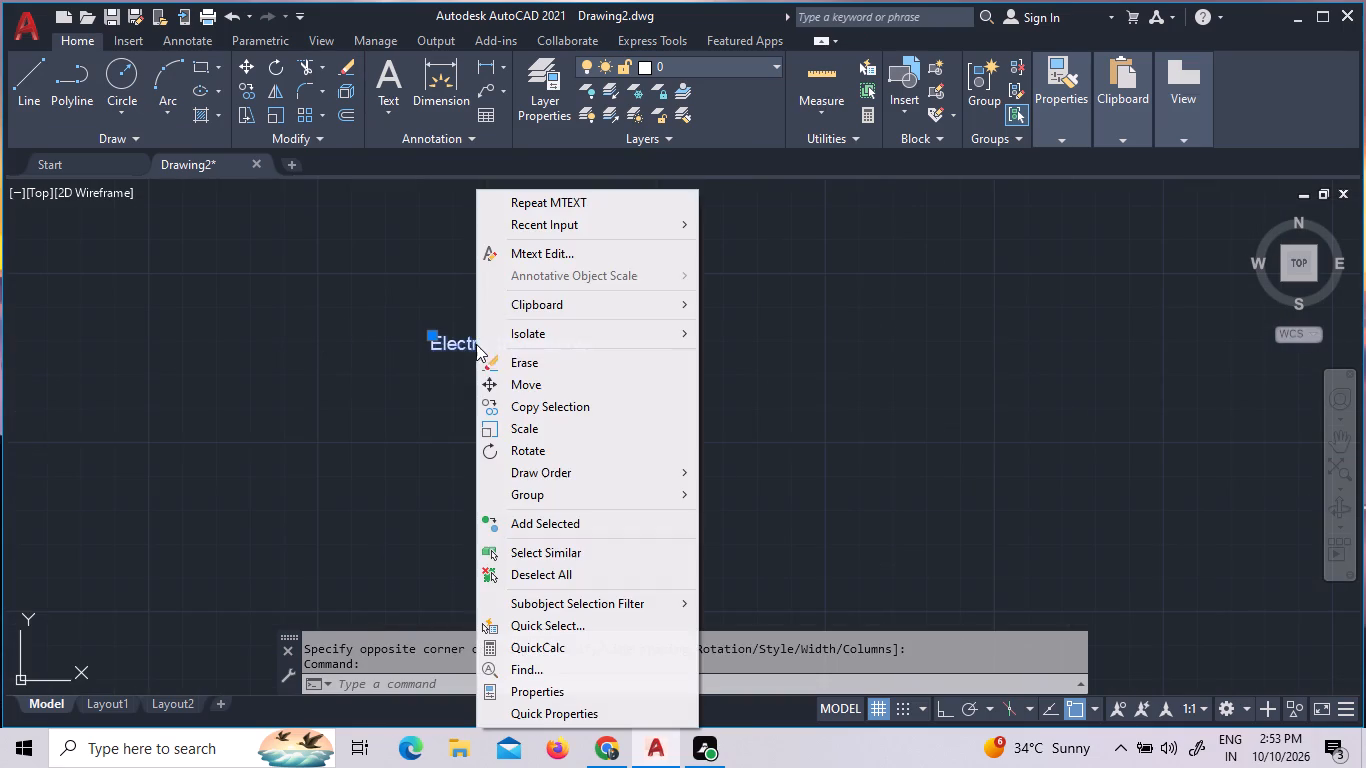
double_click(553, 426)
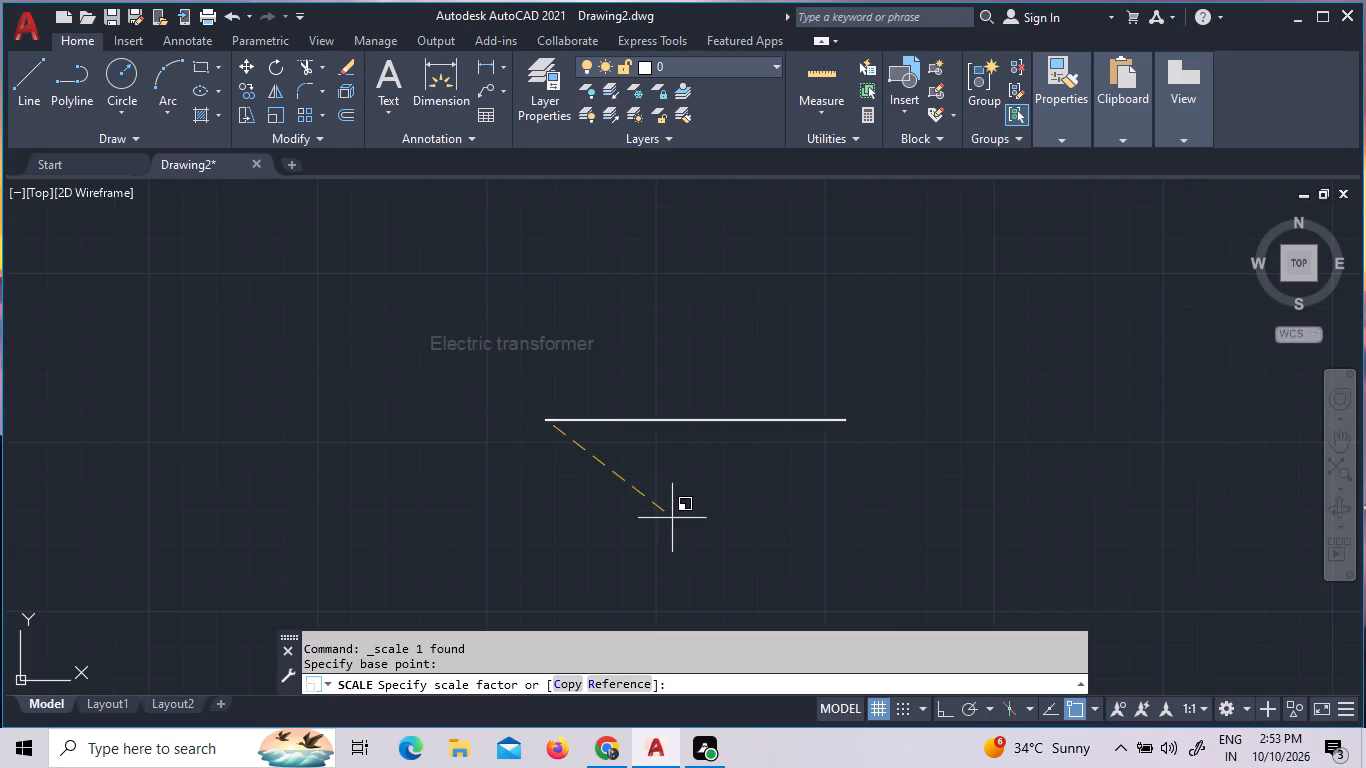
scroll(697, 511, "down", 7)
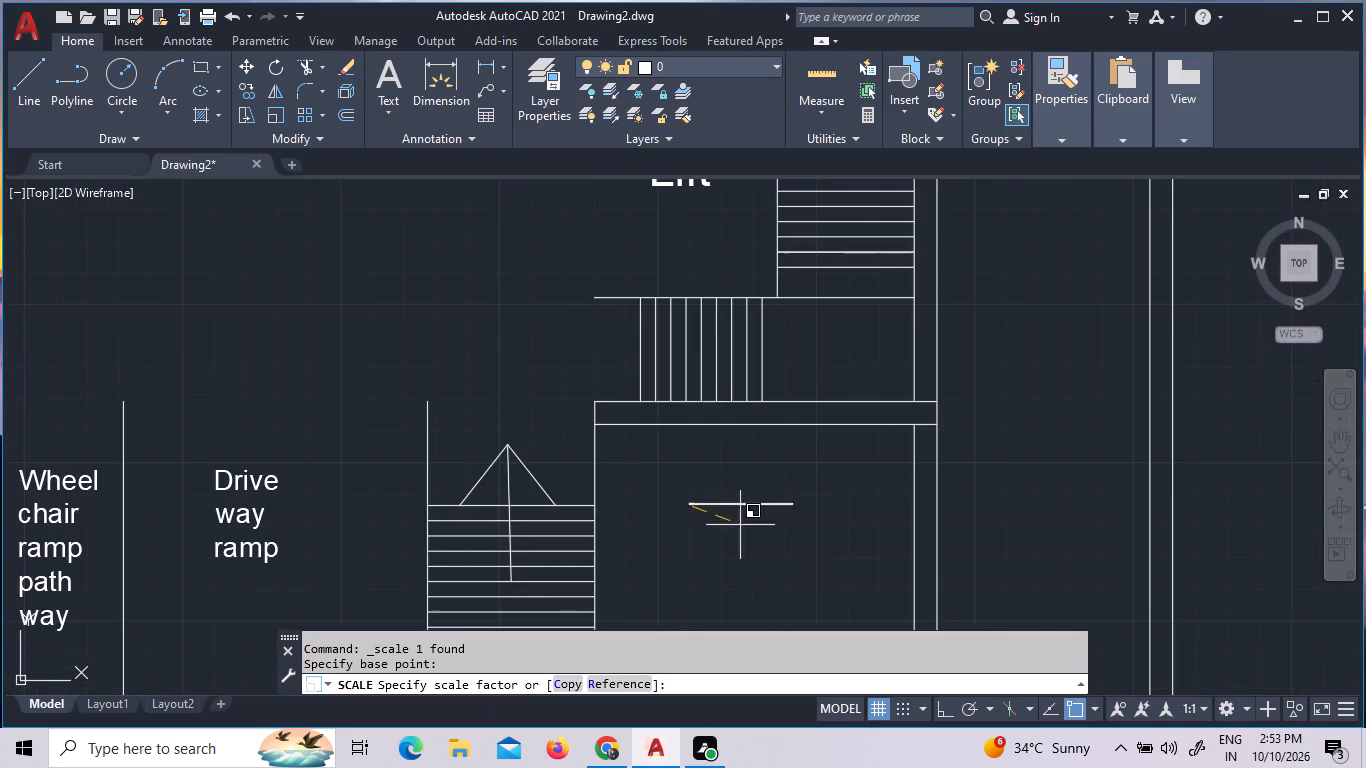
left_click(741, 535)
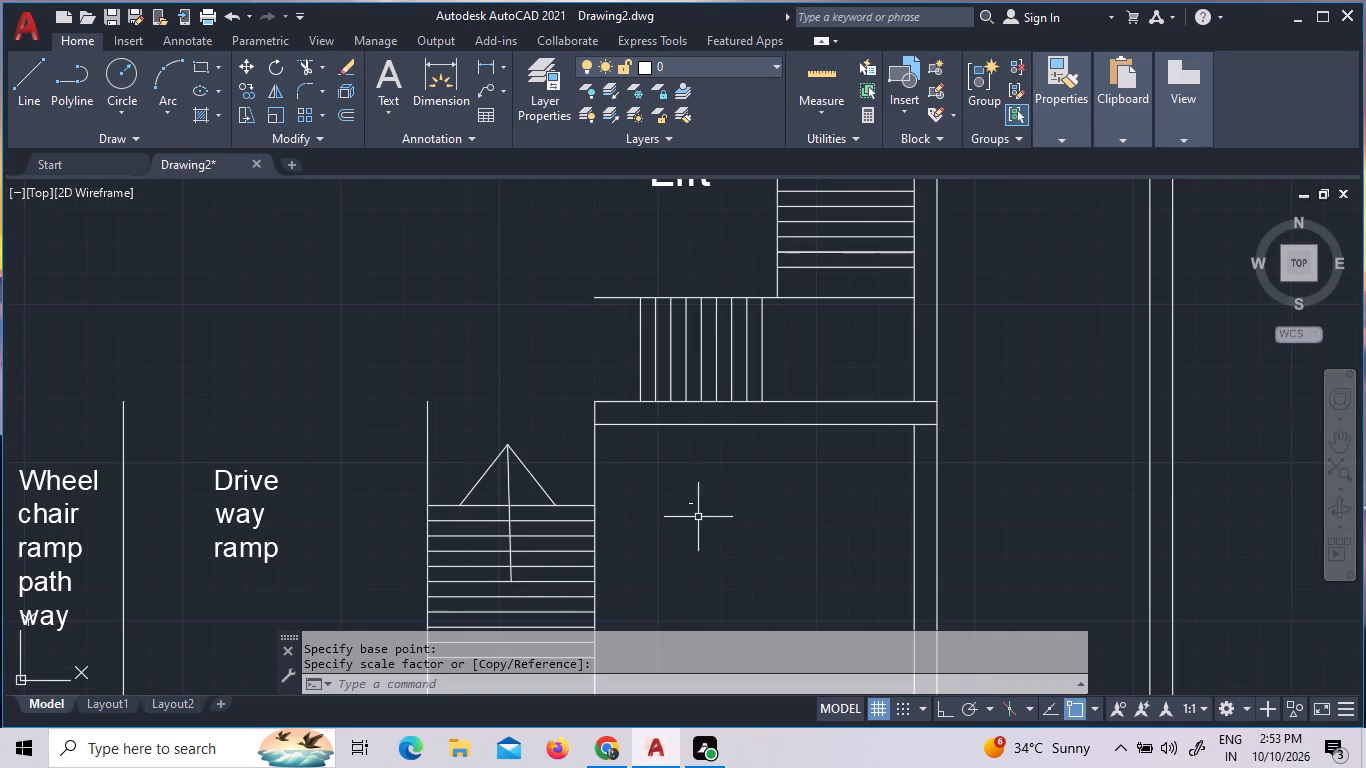
Set the text height of the "Electric transformer" label to 1'-1".
scroll(686, 504, "up", 4)
triple_click(721, 519)
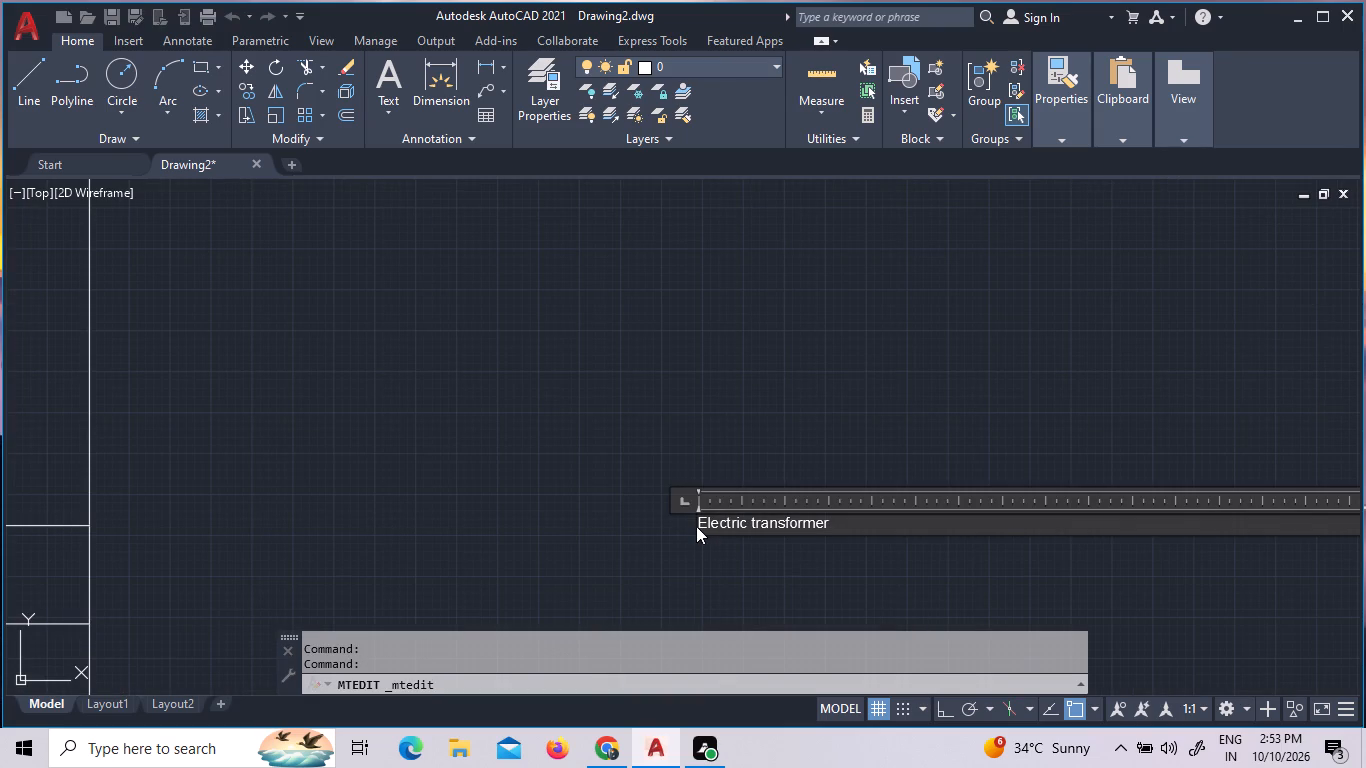
left_click_drag(859, 523, 593, 522)
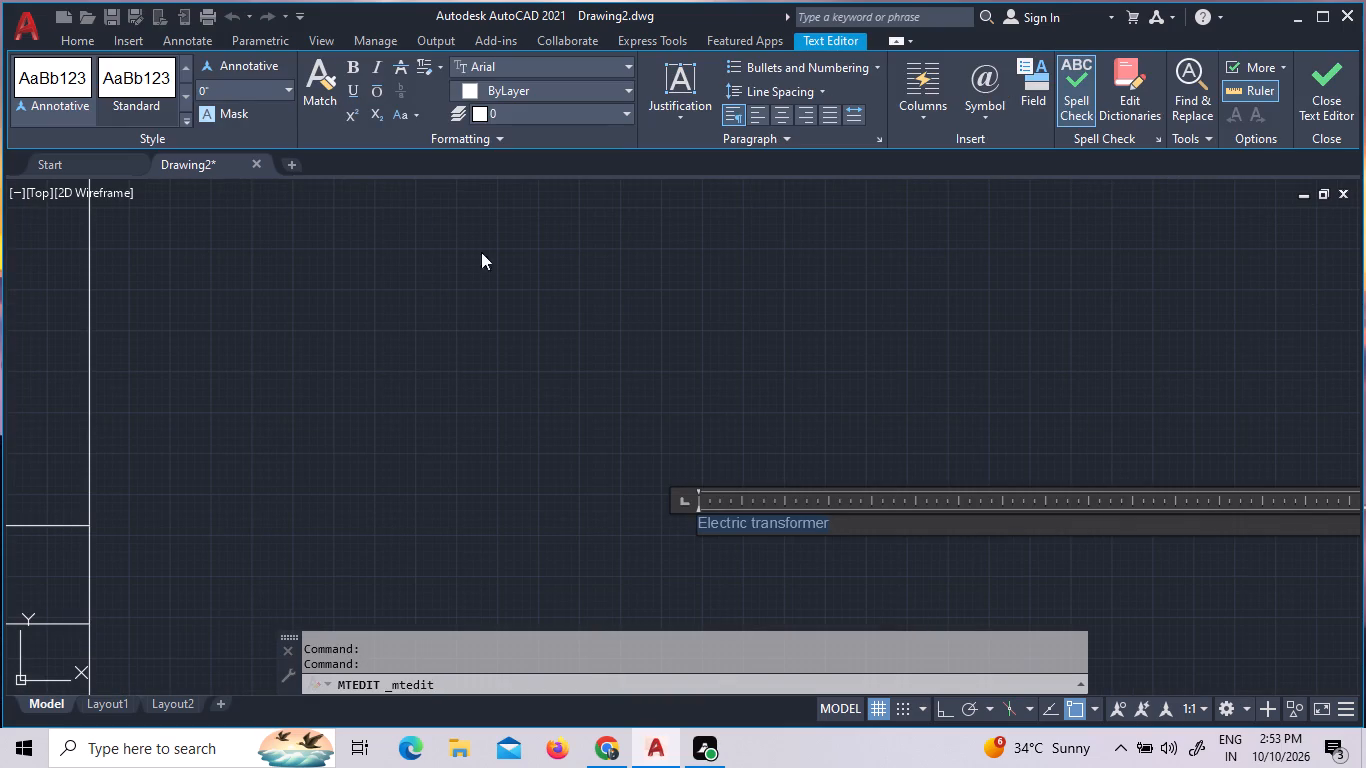
left_click(290, 92)
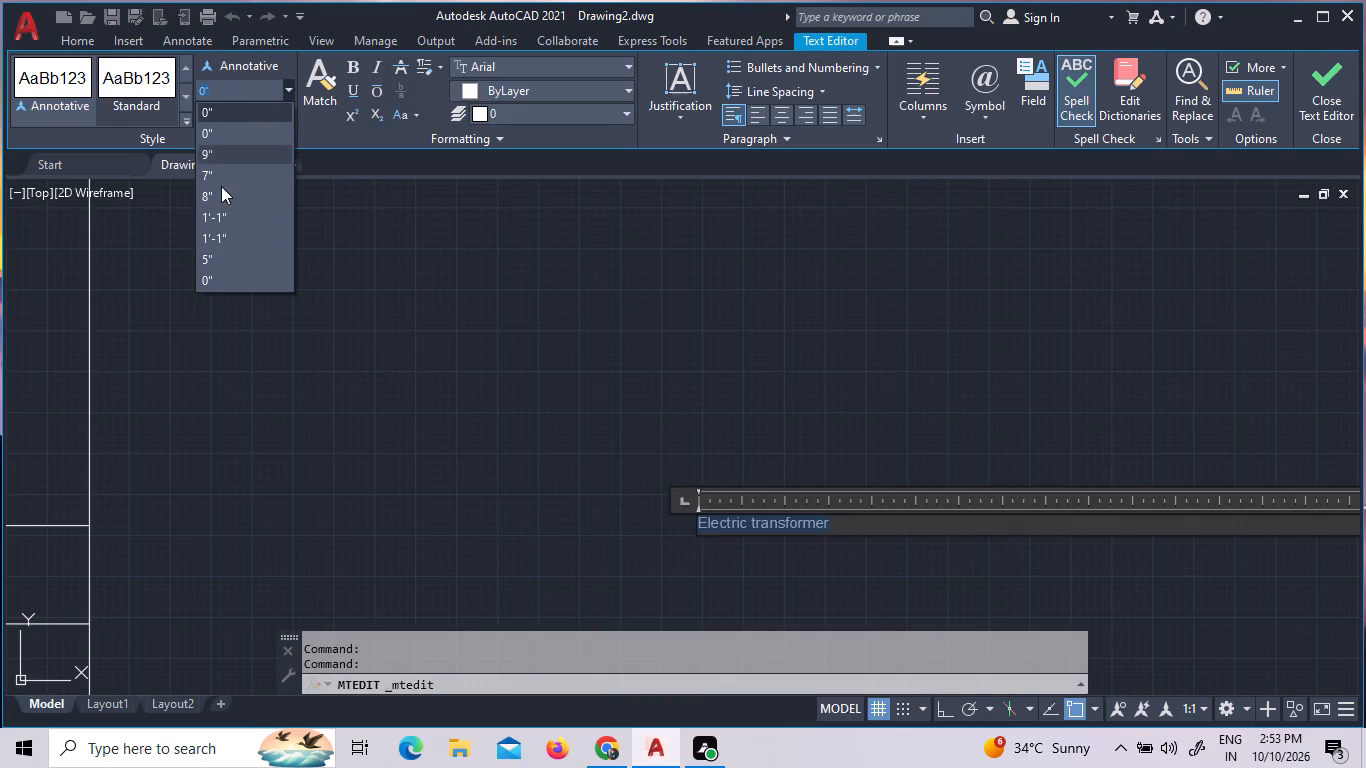
left_click(210, 223)
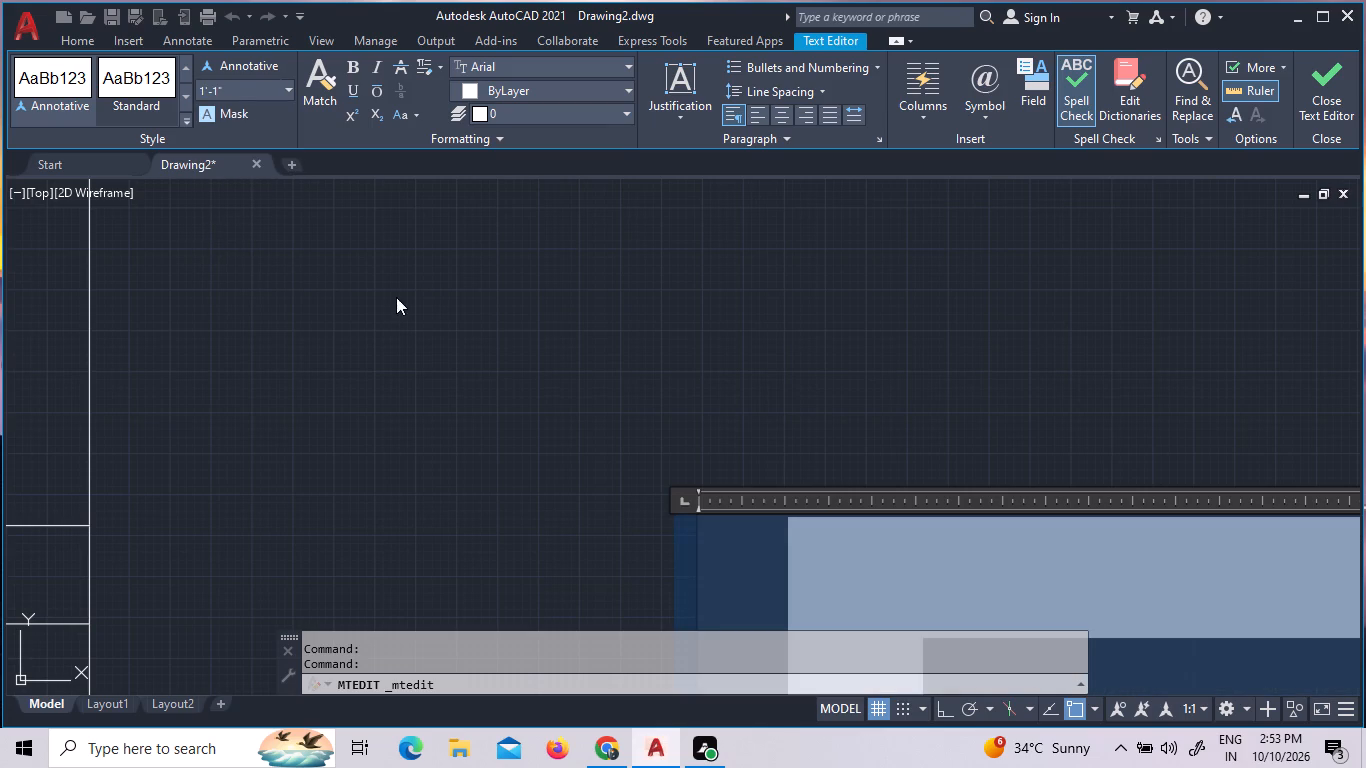
left_click(397, 297)
scroll(405, 298, "down", 13)
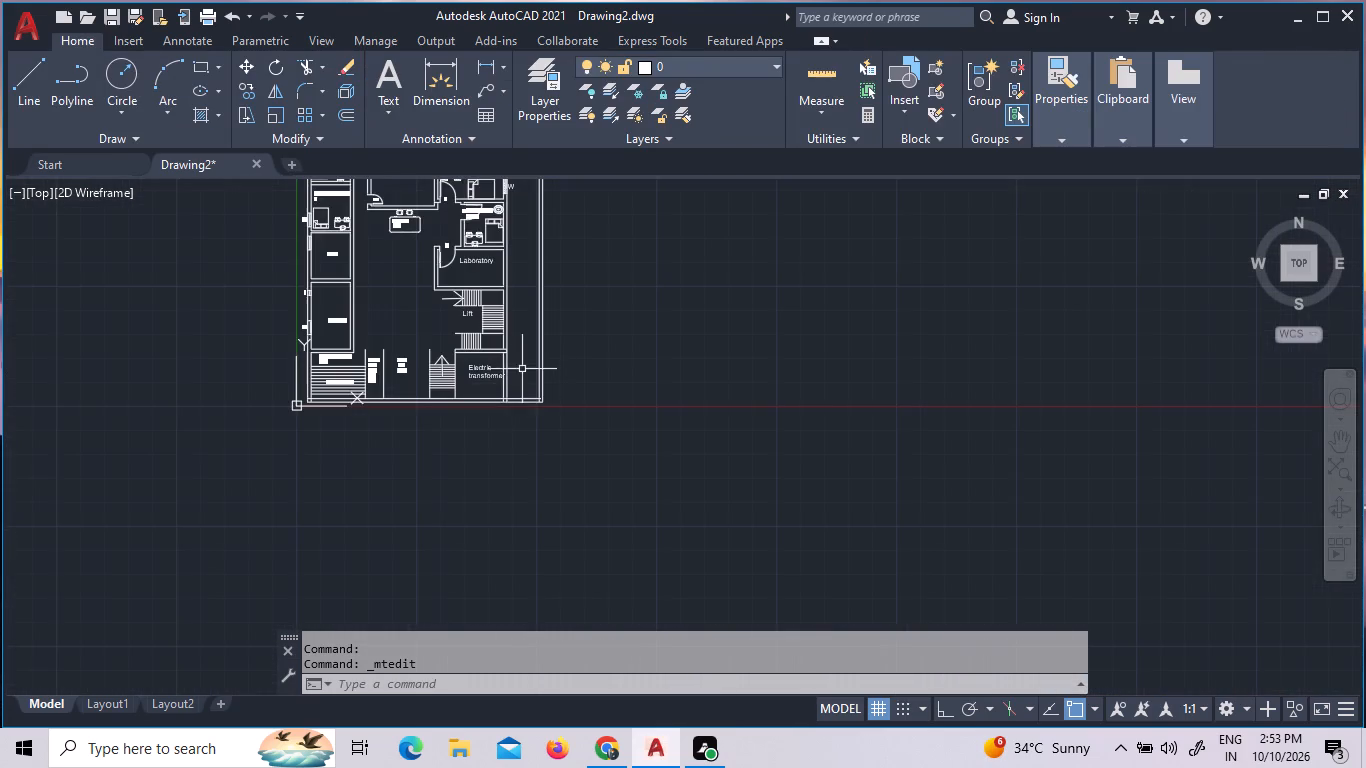
scroll(537, 365, "up", 4)
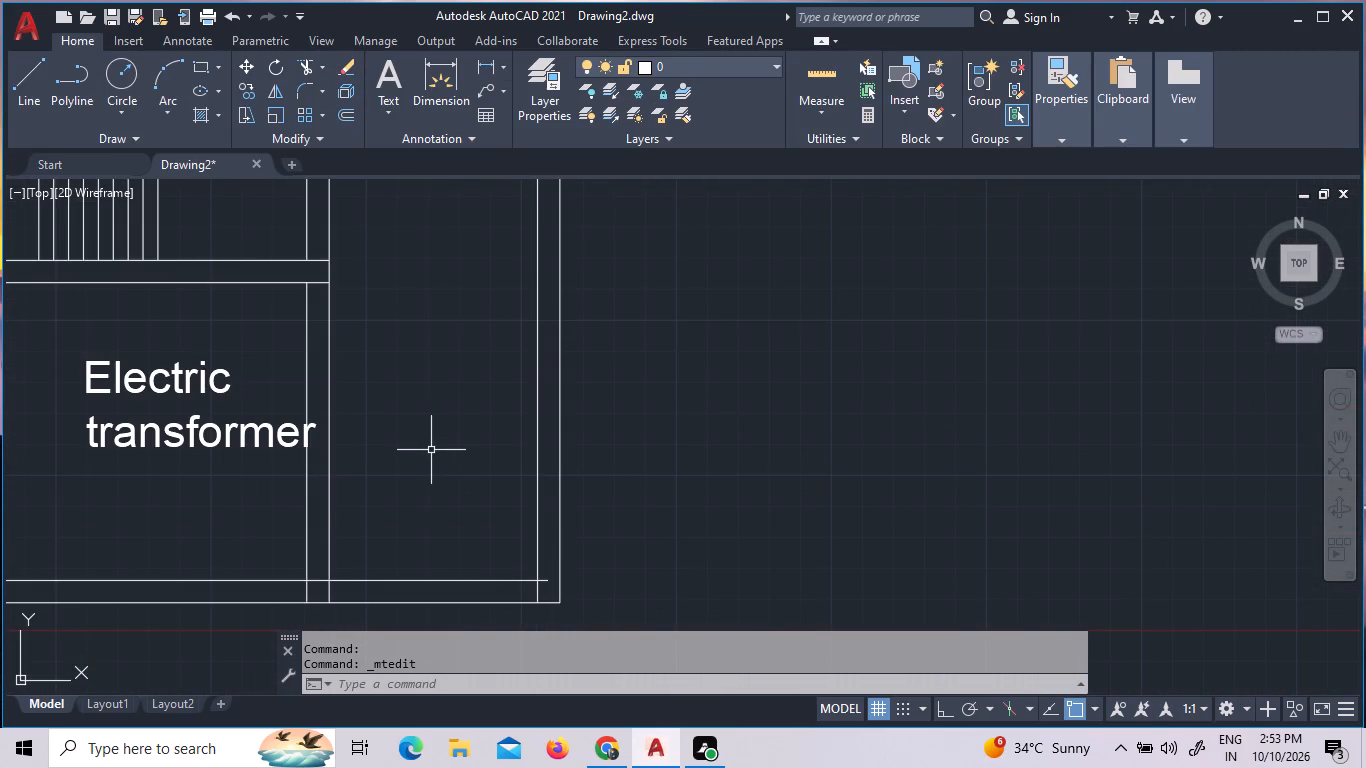
scroll(367, 500, "down", 3)
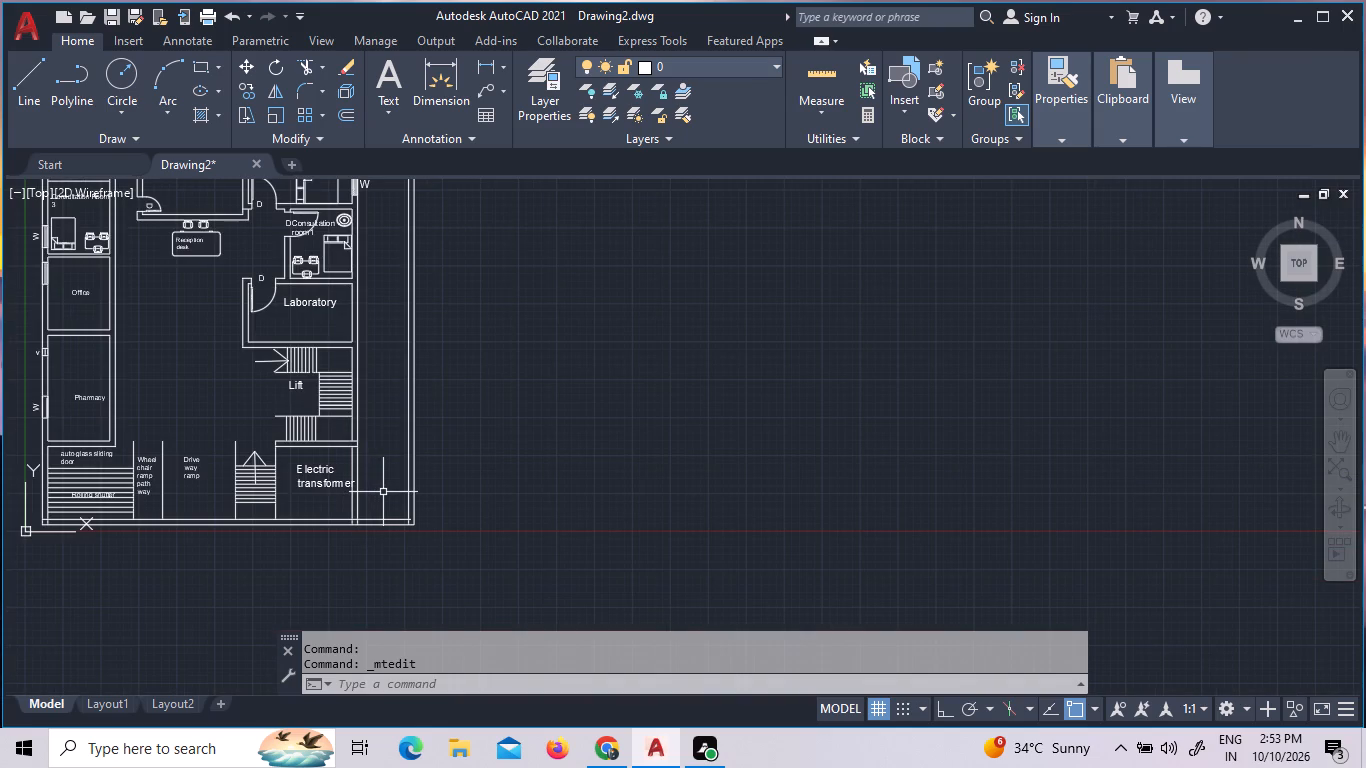
Trim away the south wall lines between the building and the east boundary wall, including the leftover stub inside the boundary wall.
key("Escape")
key("t")
key("r")
key("space")
key("space")
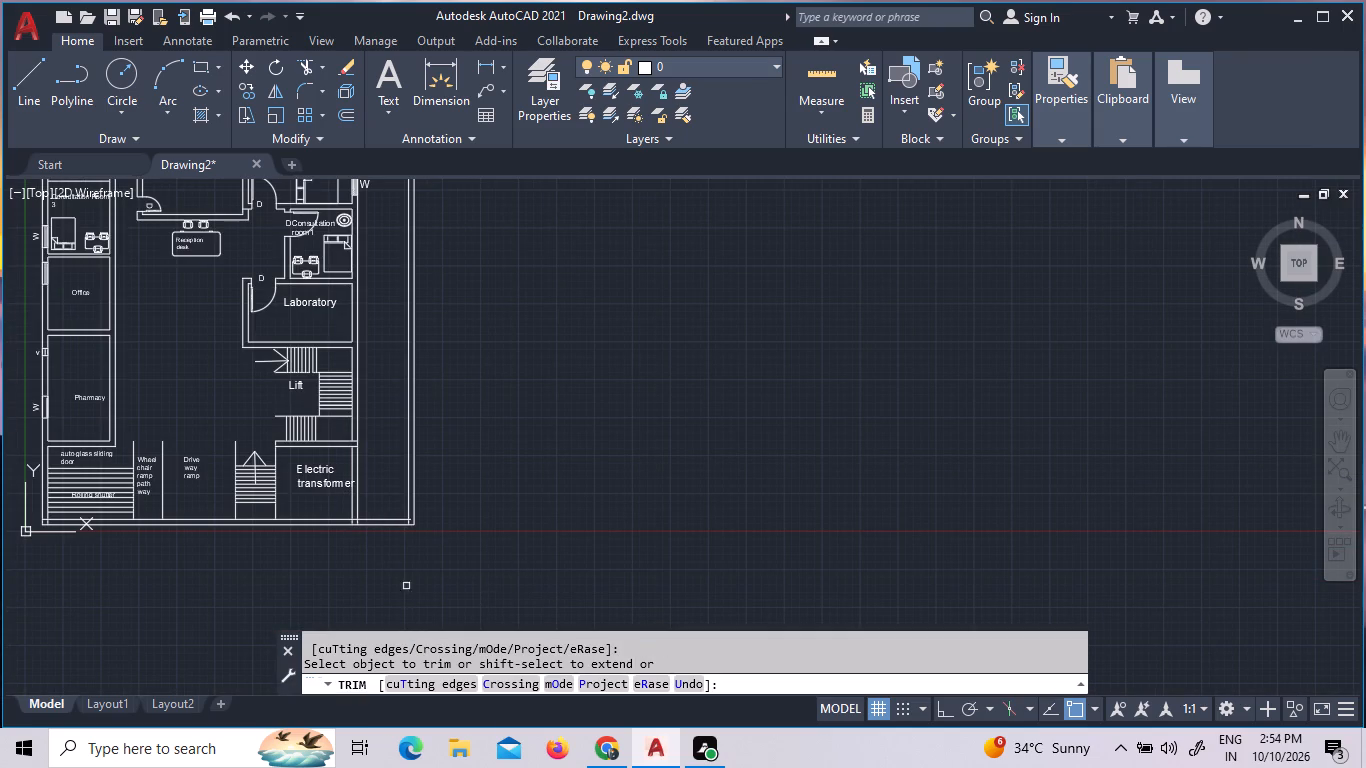
left_click(388, 539)
left_click(390, 438)
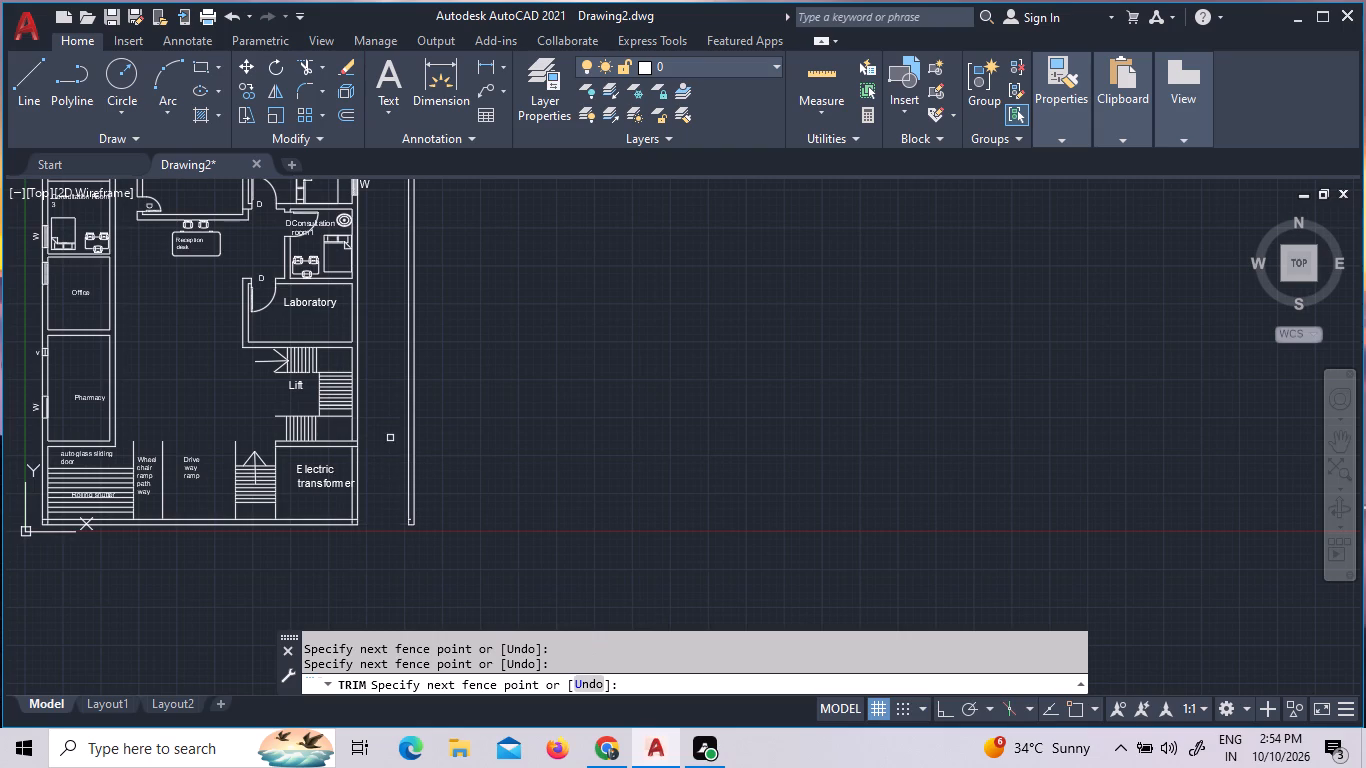
scroll(407, 527, "up", 6)
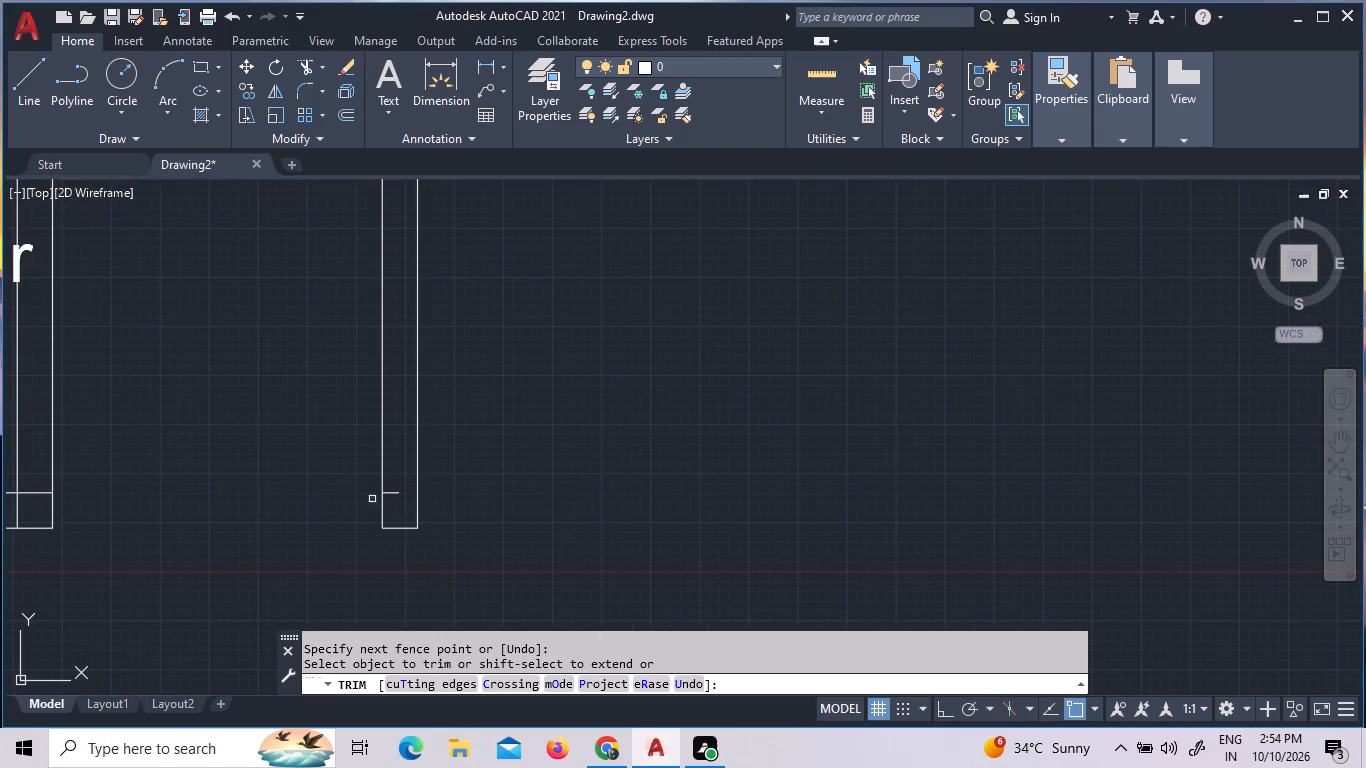
left_click(397, 490)
scroll(177, 540, "down", 3)
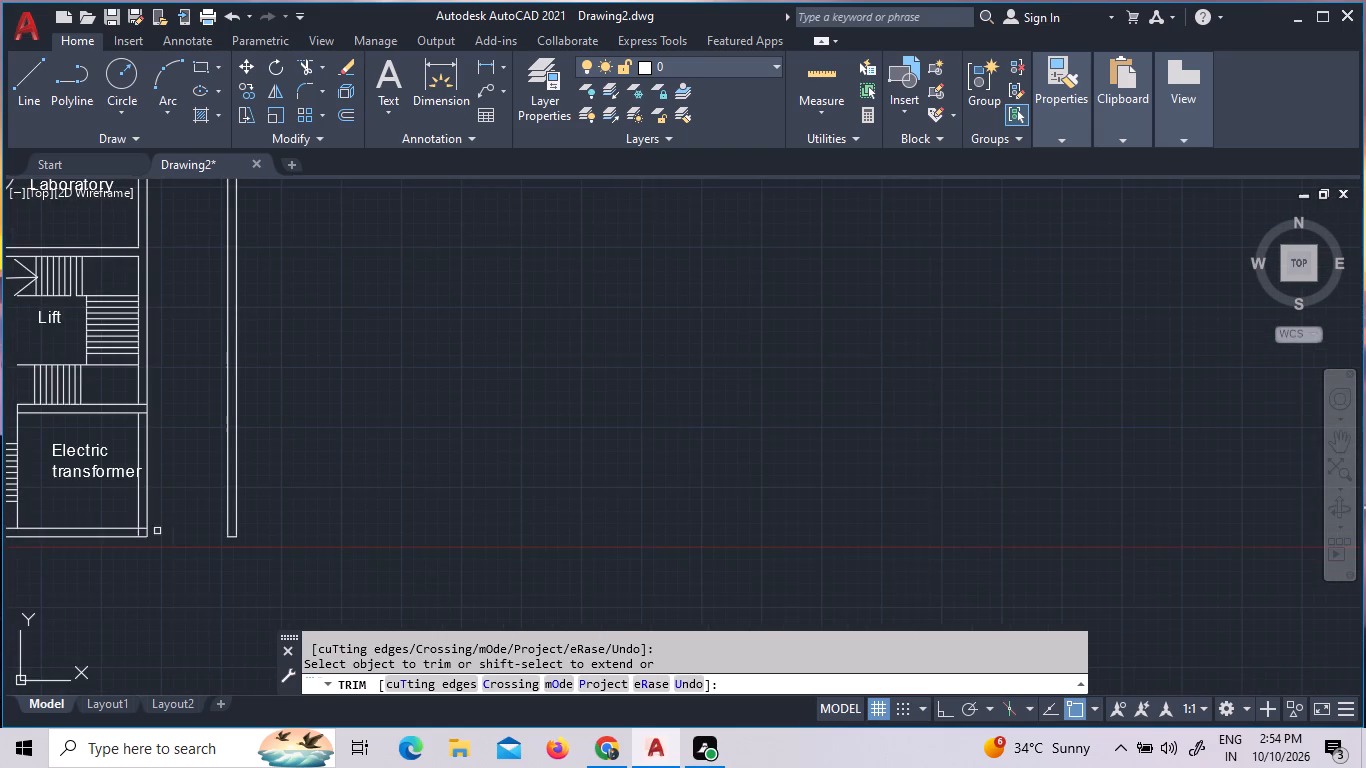
Trim the overshooting inner wall line ends at the building's southeast and southwest corners.
scroll(122, 534, "up", 4)
left_click(244, 510)
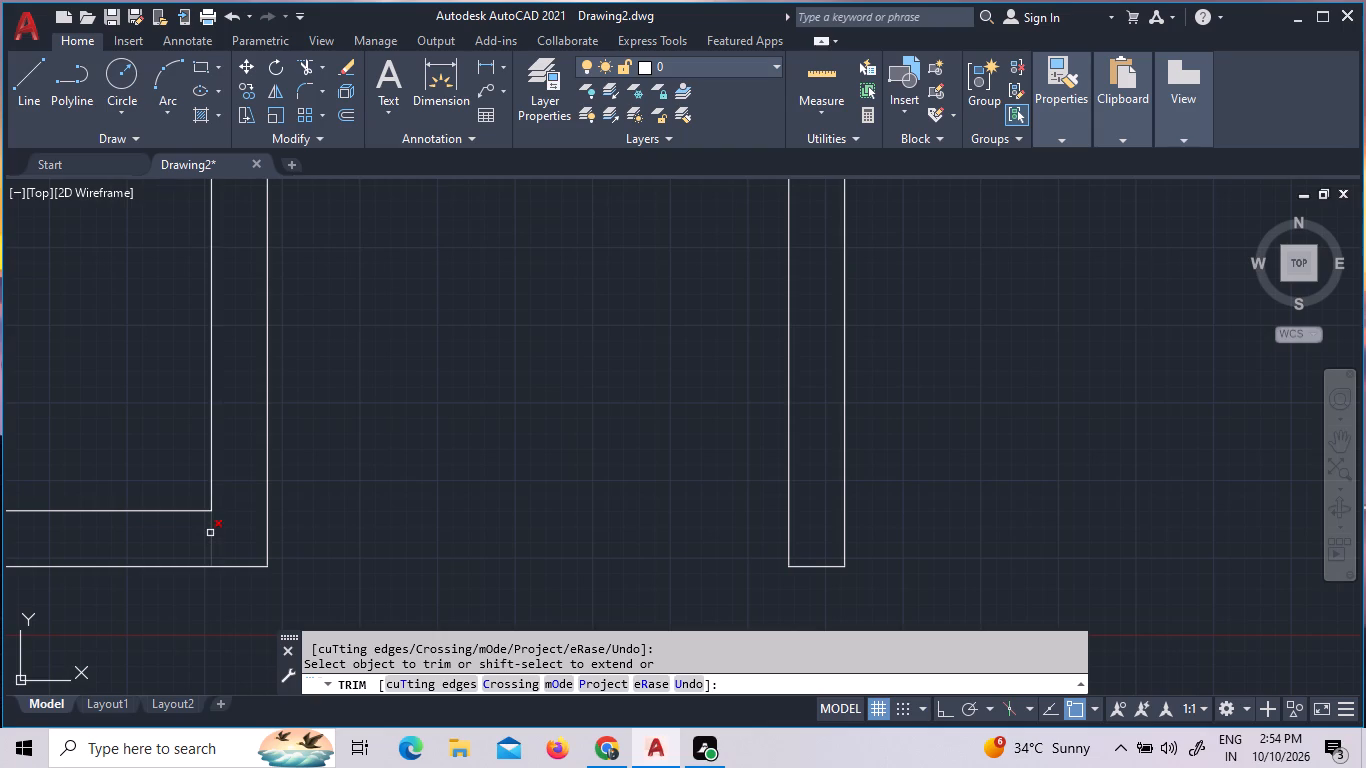
left_click(210, 533)
scroll(273, 603, "down", 3)
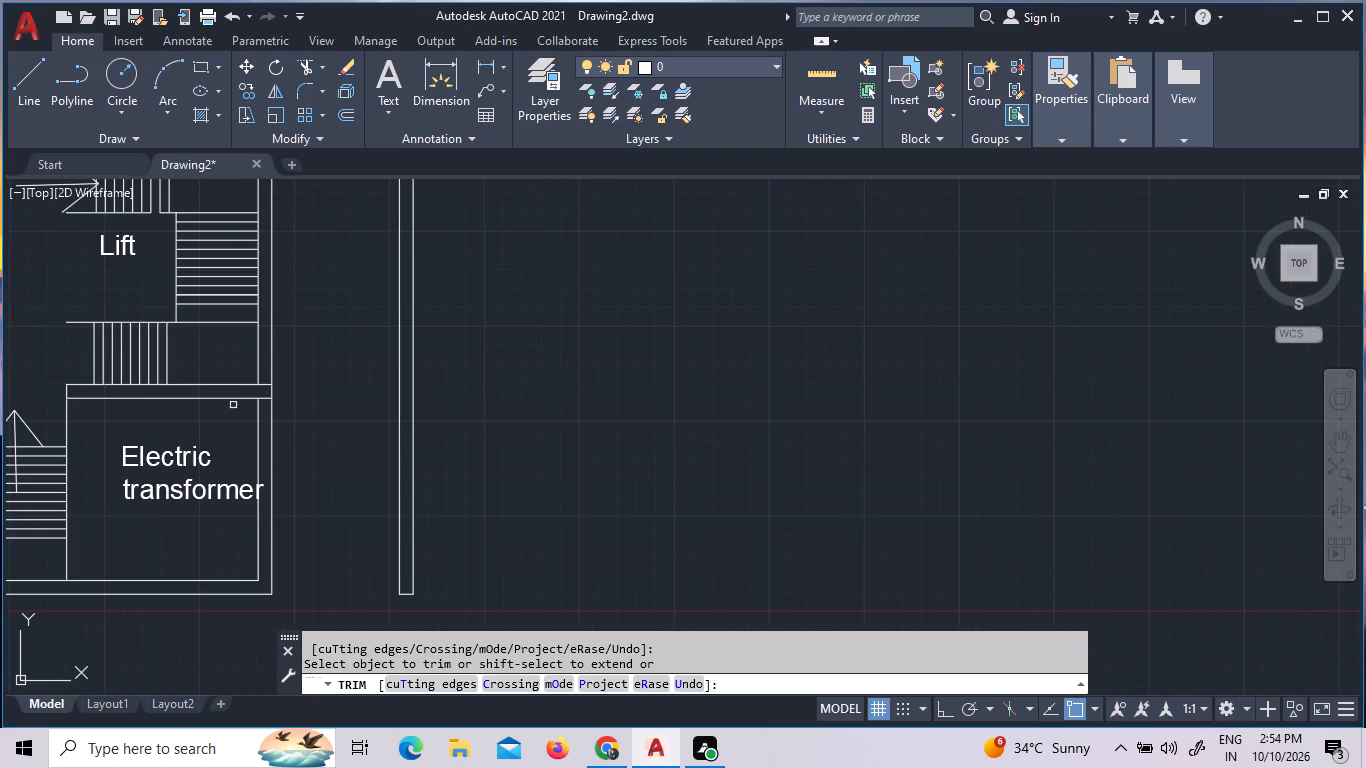
scroll(233, 409, "down", 2)
scroll(115, 562, "down", 2)
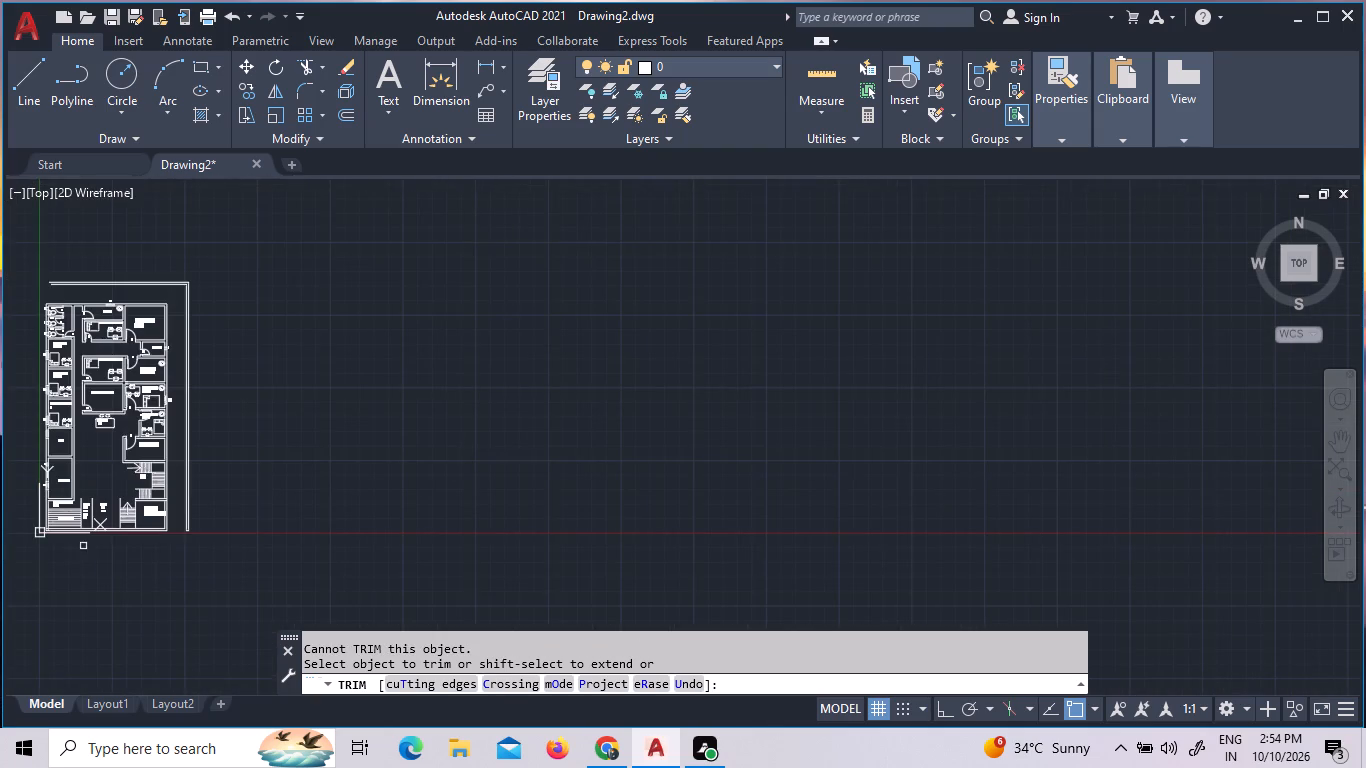
scroll(43, 524, "up", 8)
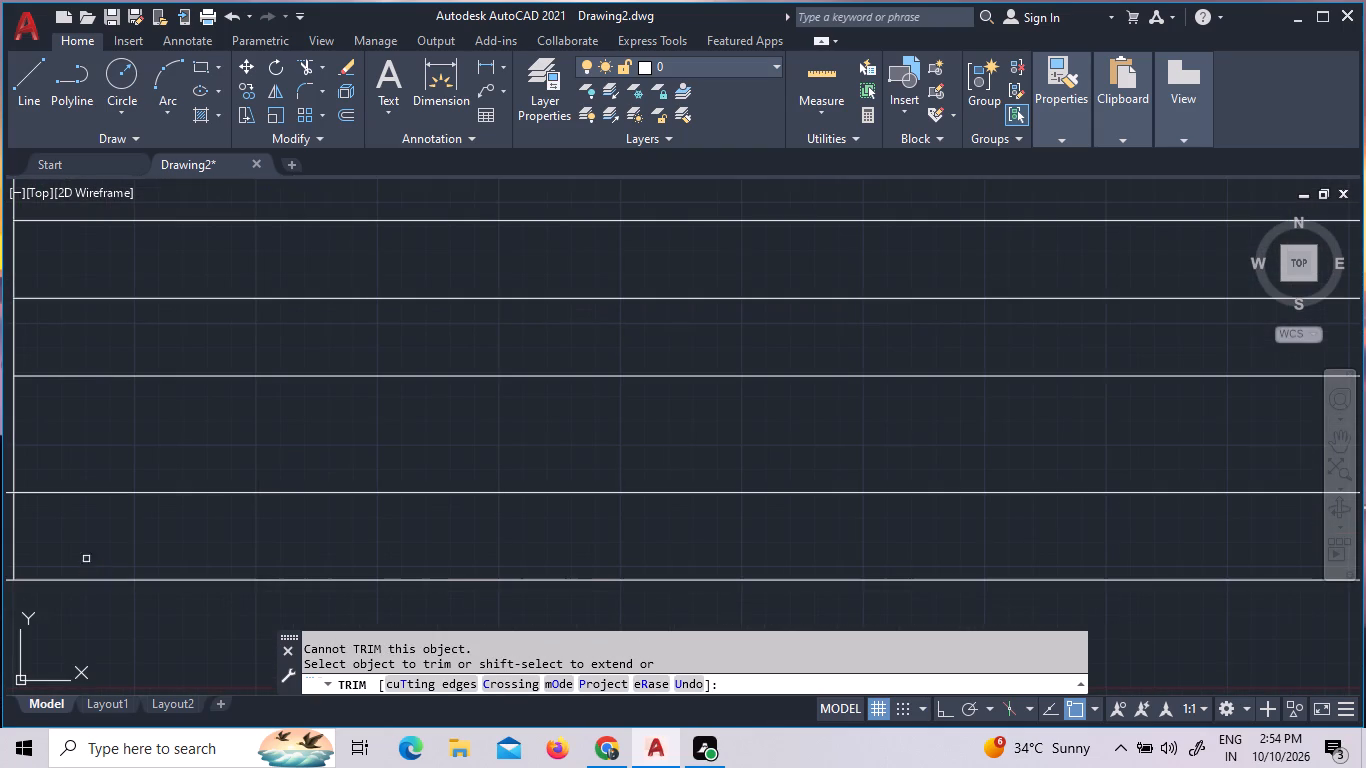
left_click(78, 550)
left_click(9, 545)
scroll(99, 558, "down", 3)
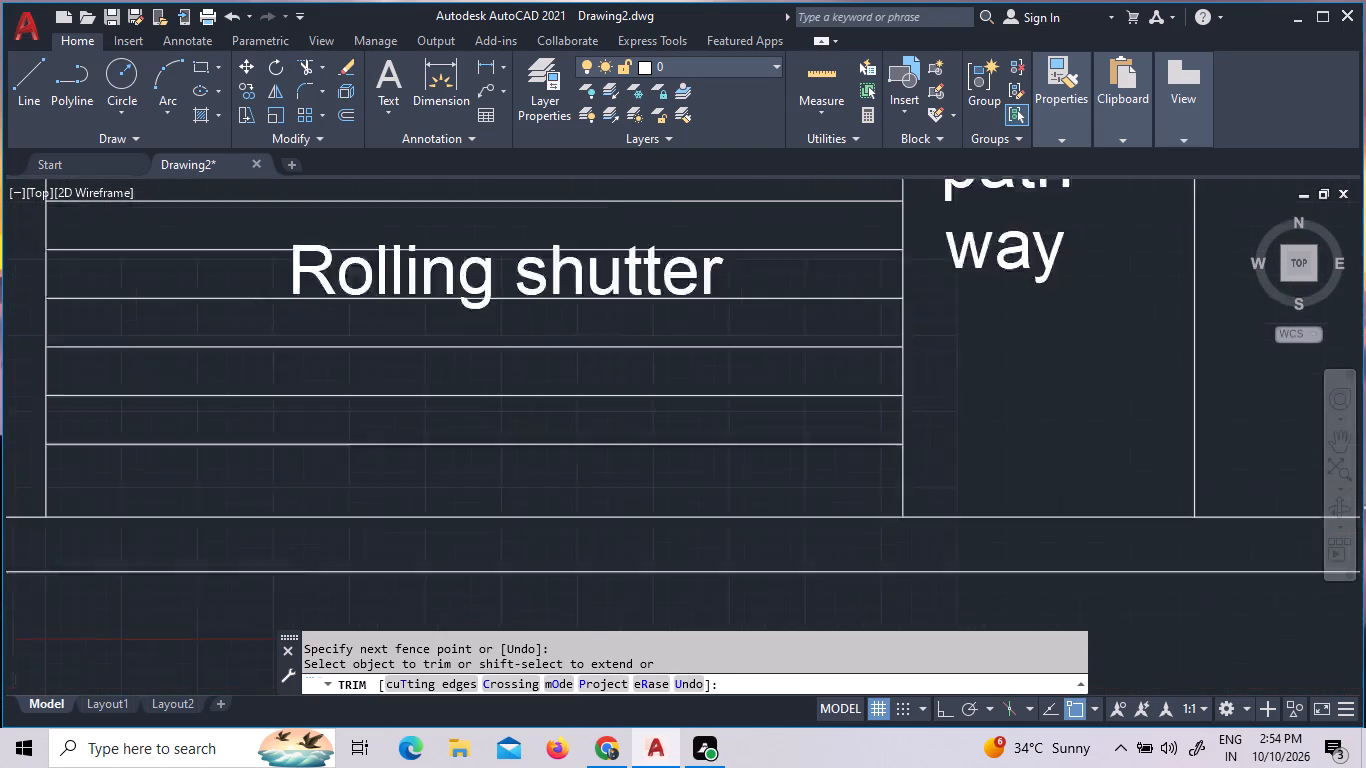
left_click(68, 549)
left_click(70, 520)
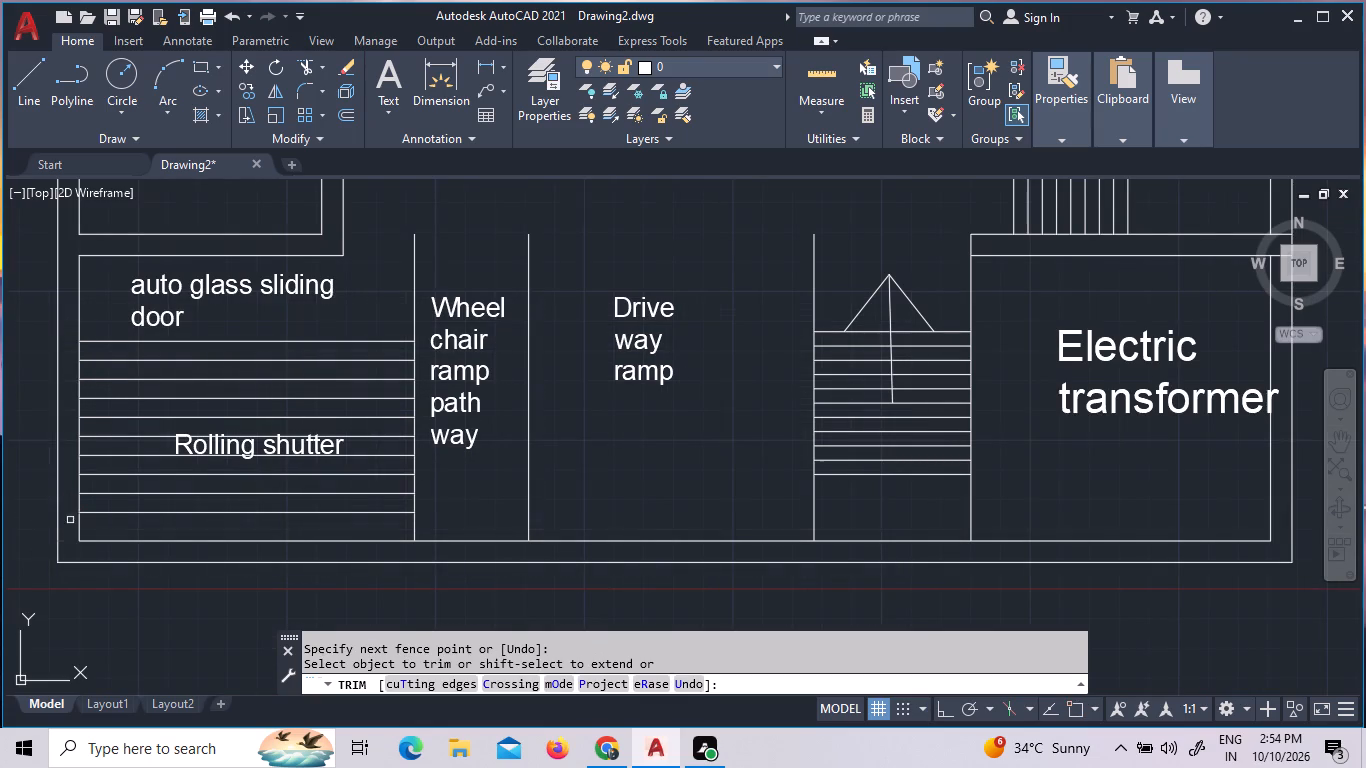
Draw a freehand near-vertical guide line west of the toilets, reaching north past the open end of the north boundary wall.
scroll(94, 546, "down", 4)
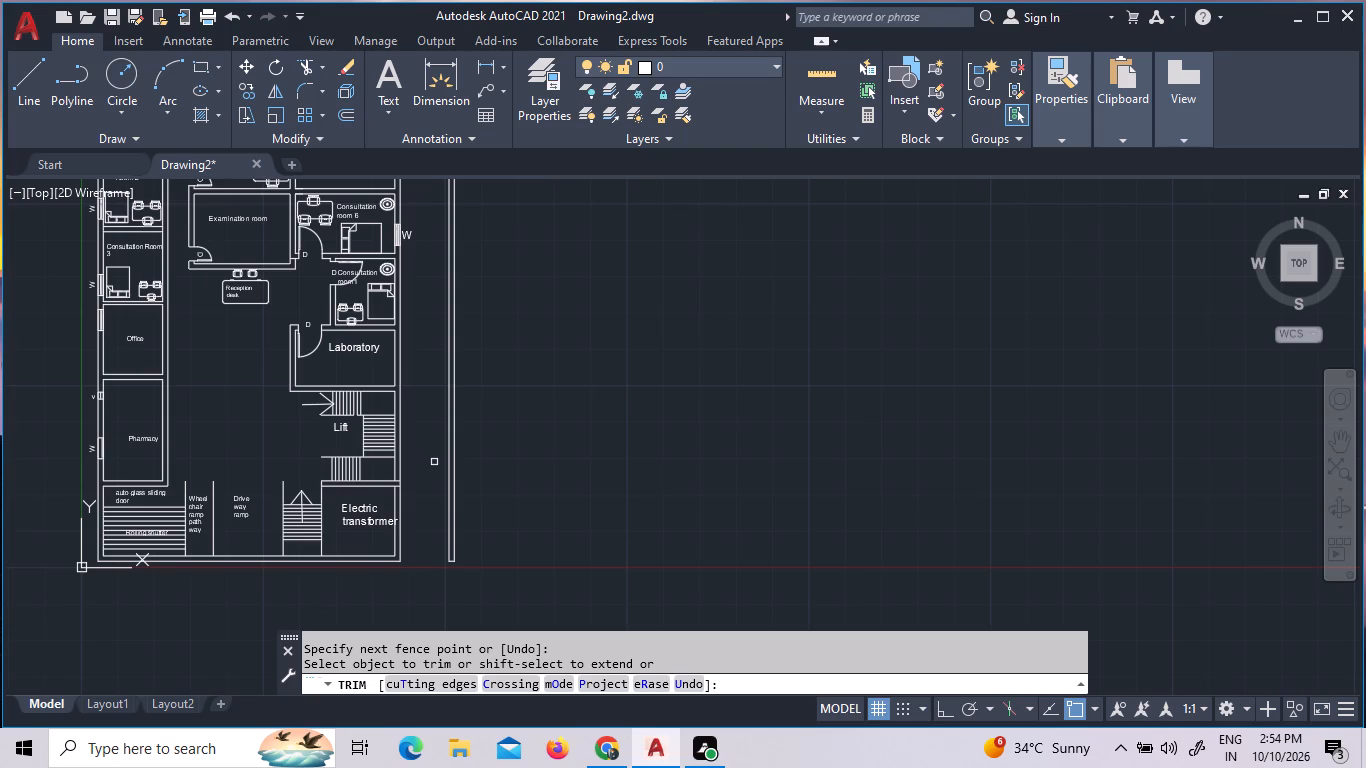
scroll(443, 480, "down", 2)
scroll(358, 269, "up", 2)
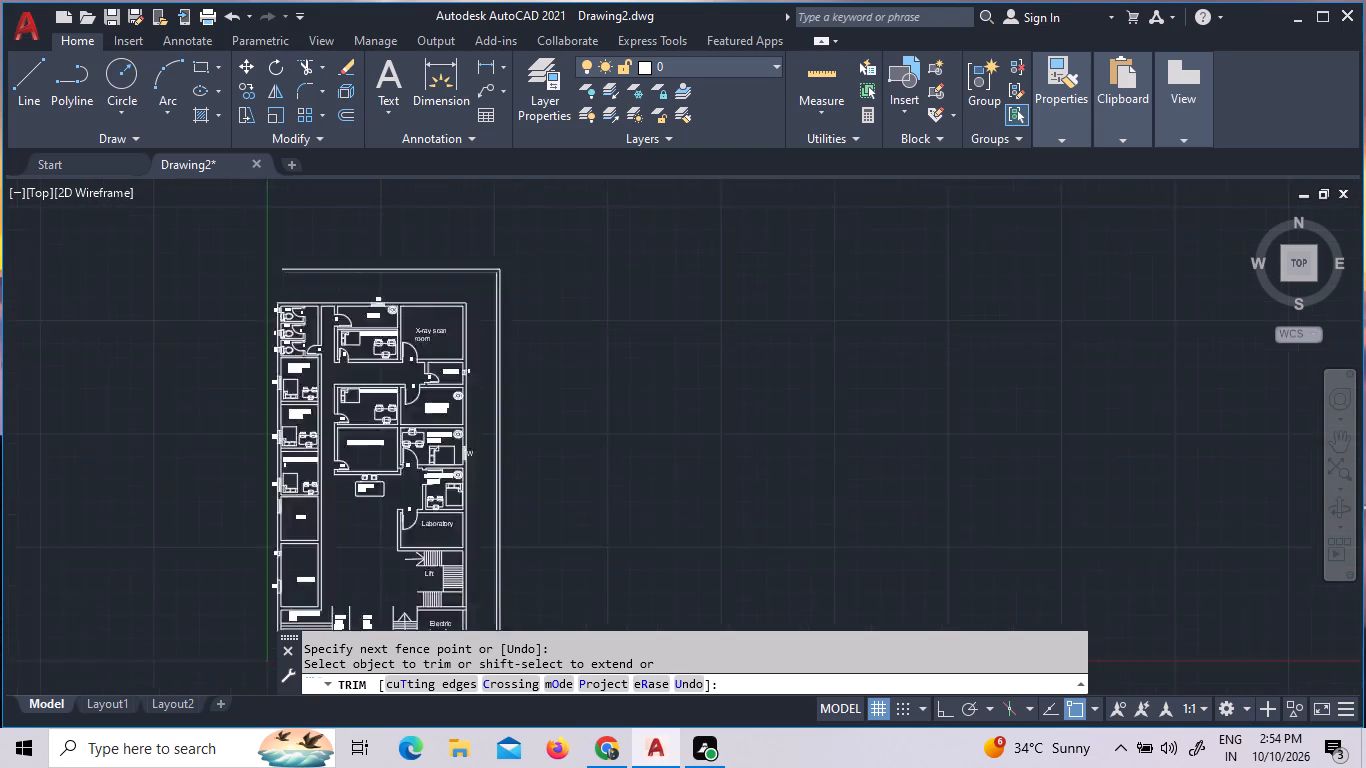
scroll(358, 269, "up", 2)
scroll(334, 302, "down", 3)
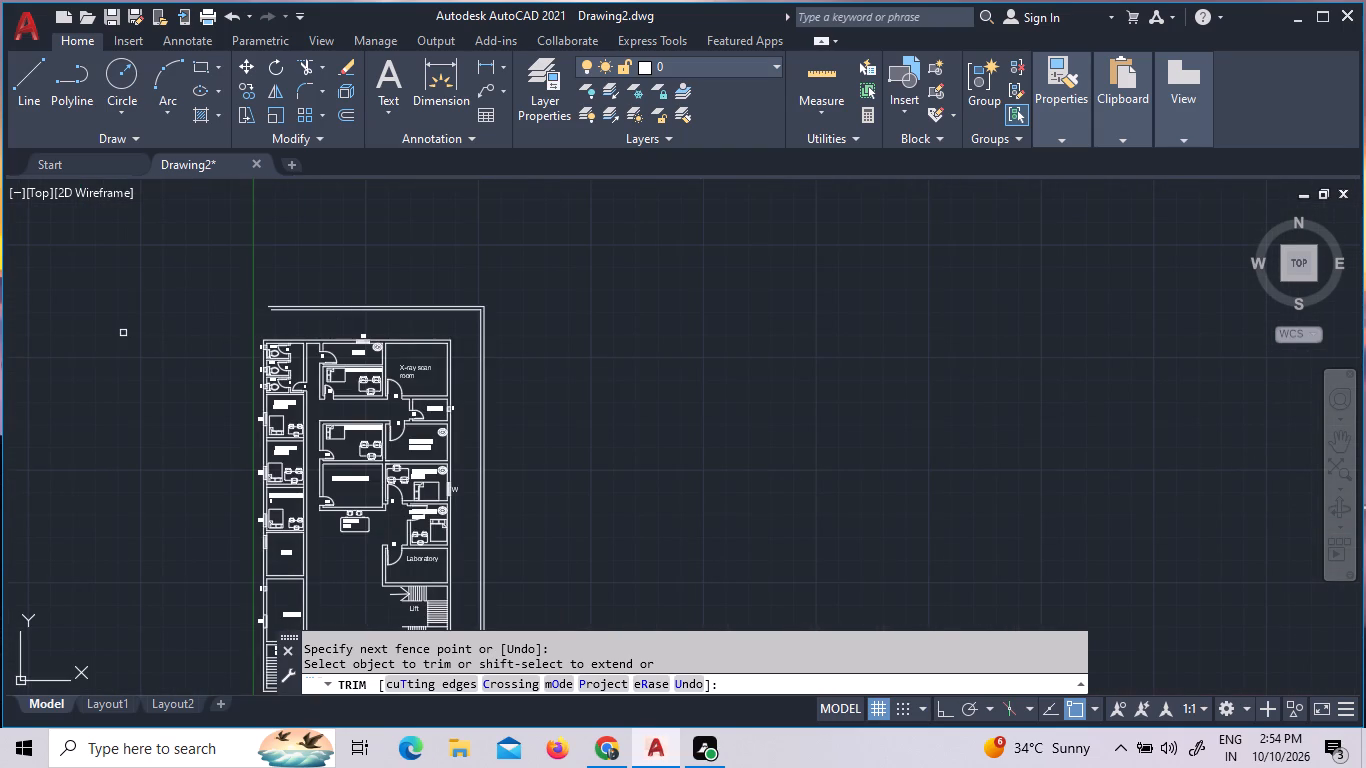
key("Escape")
key("Escape")
key("l")
key("Return")
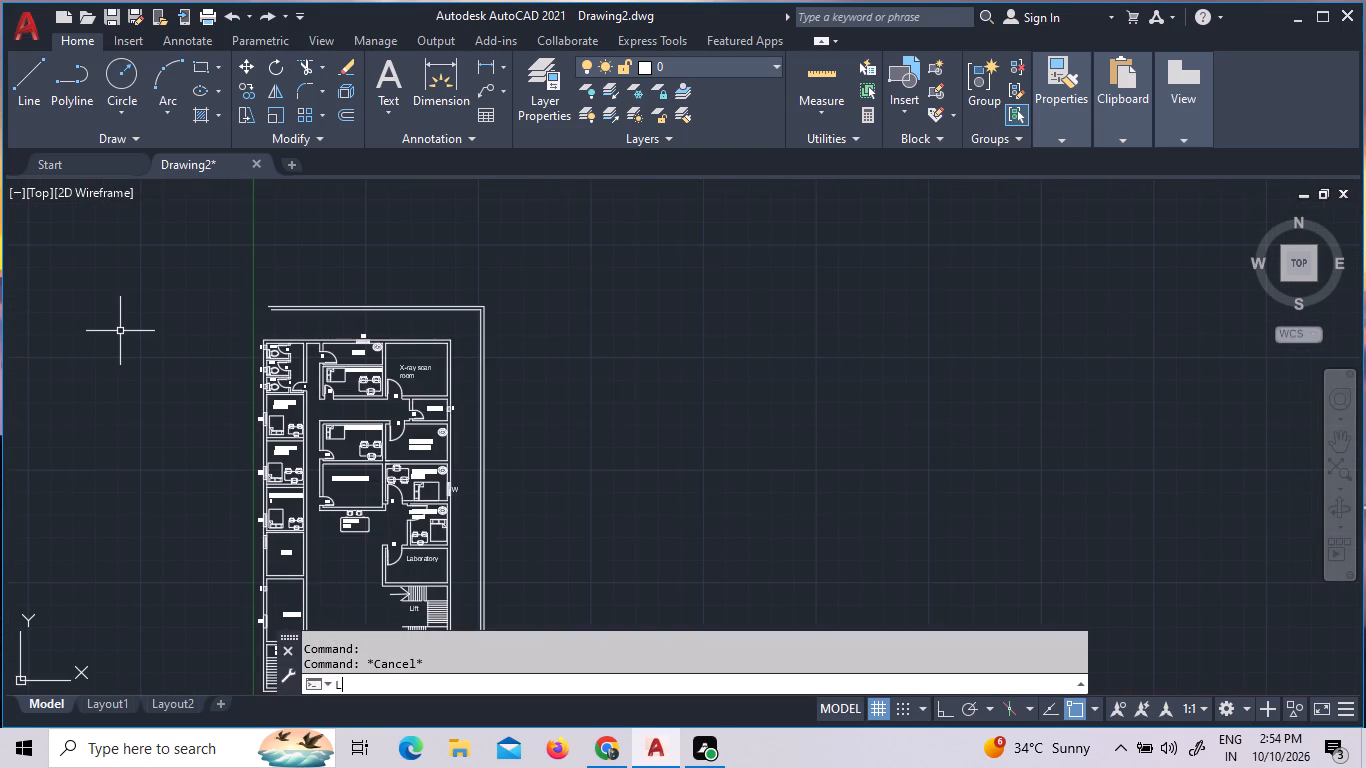
left_click(220, 274)
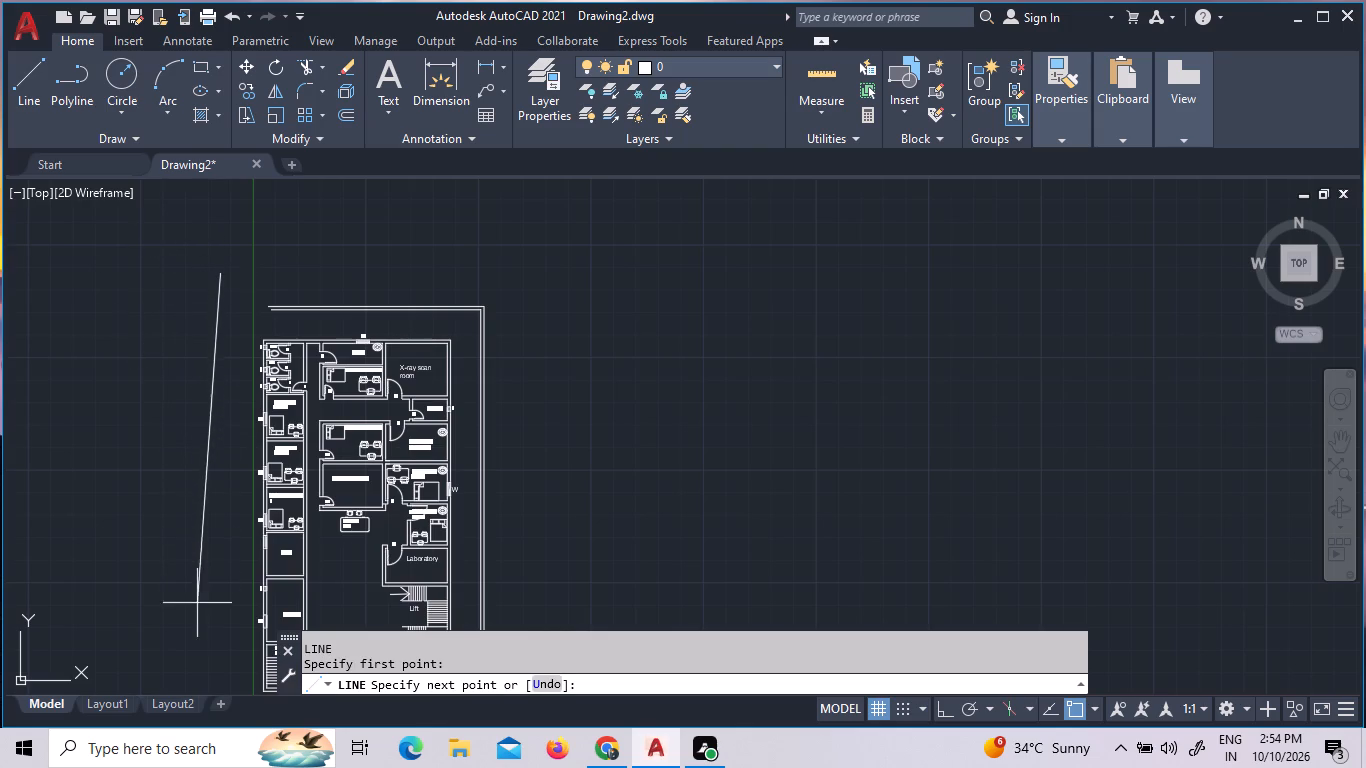
left_click(221, 394)
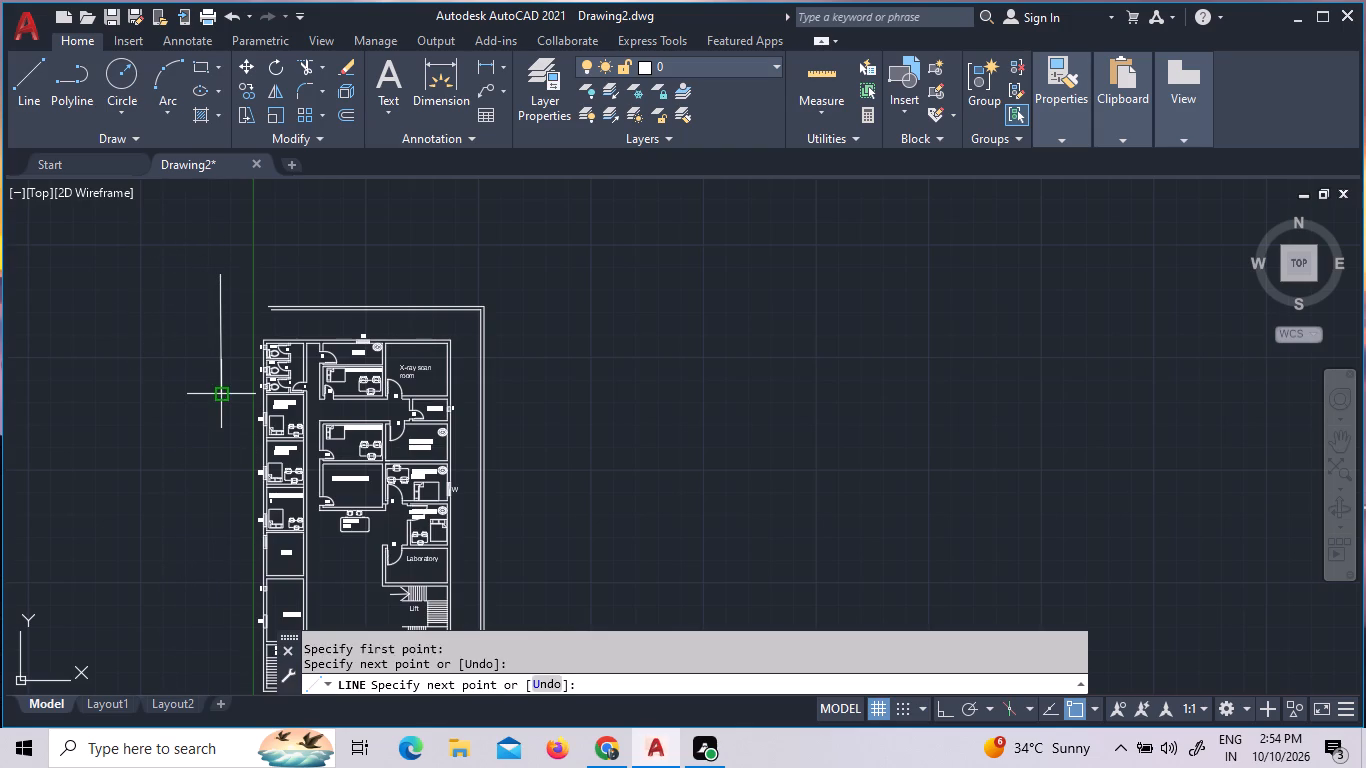
key("Escape")
Extend both north boundary wall lines west to the guide line.
type("EX")
key("space")
key("space")
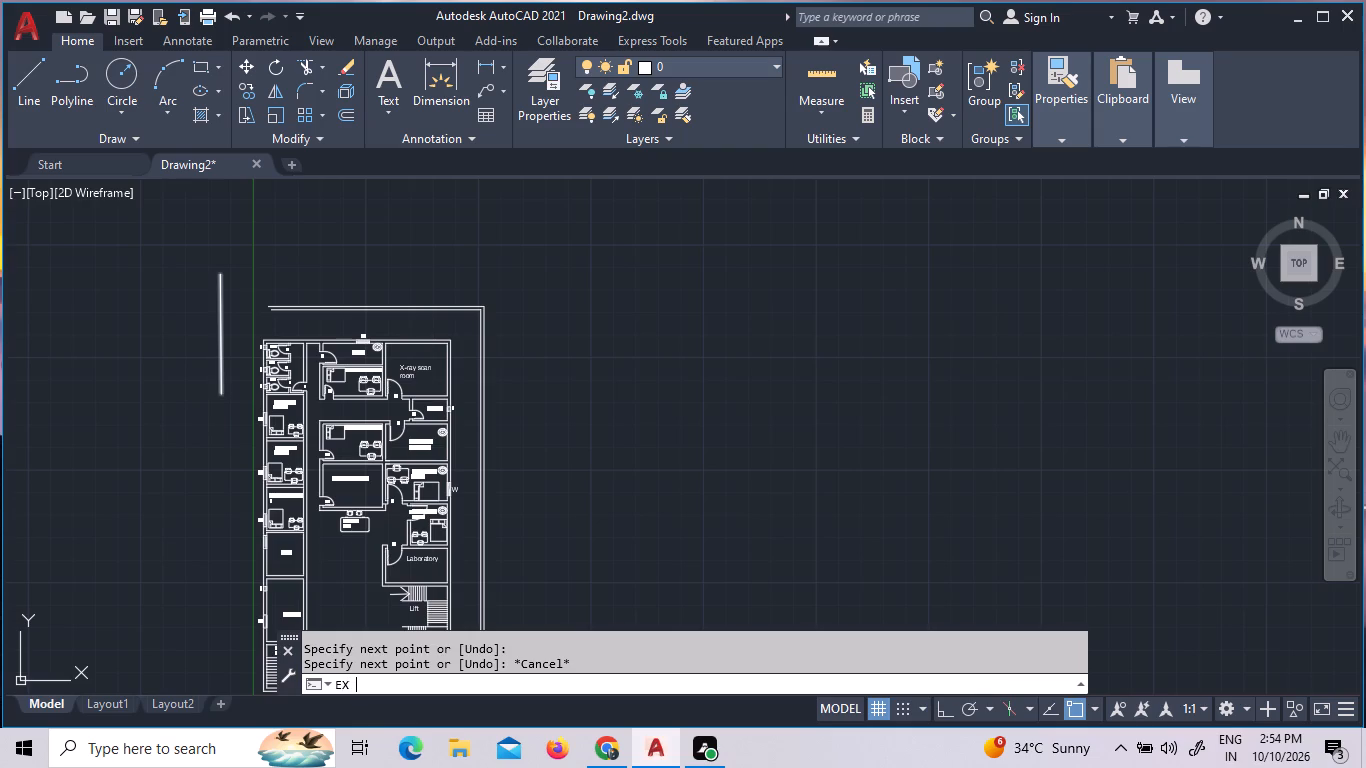
left_click(344, 320)
left_click(289, 218)
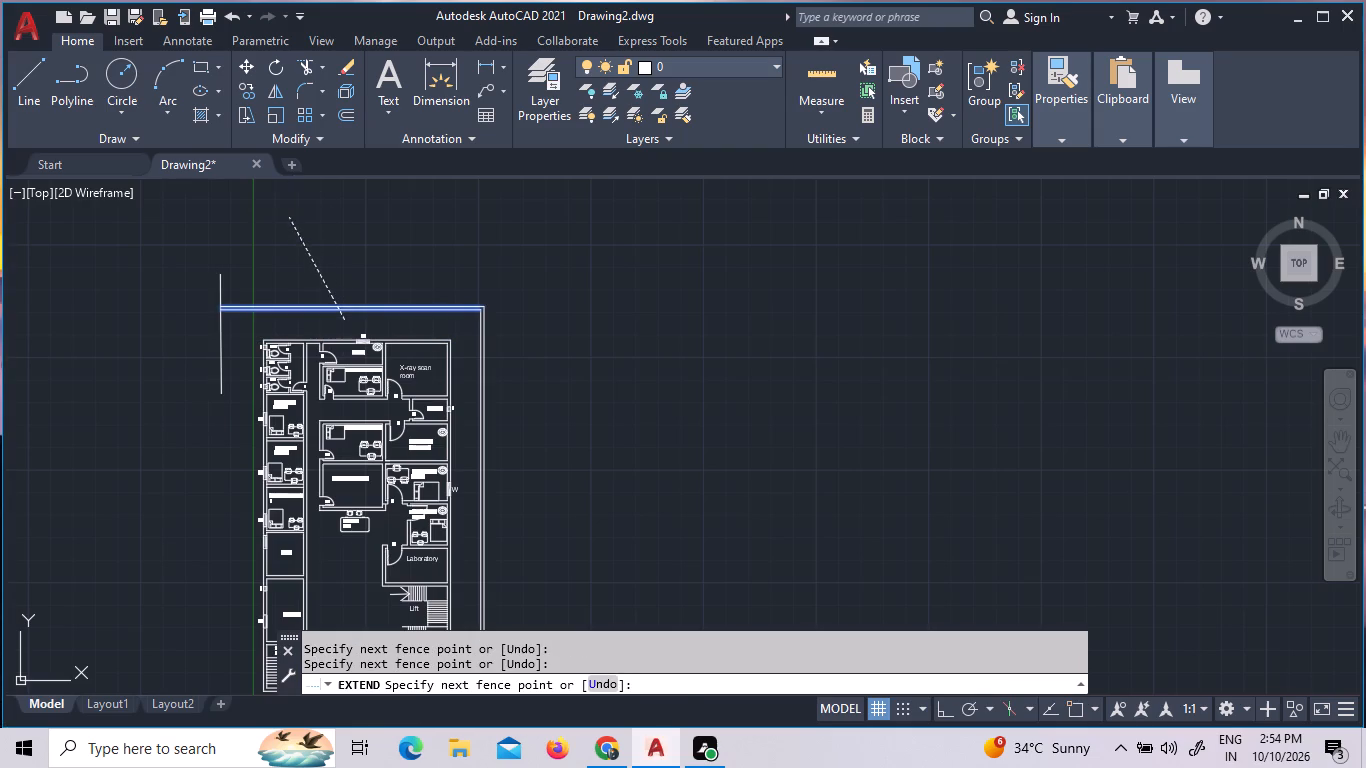
scroll(261, 322, "up", 3)
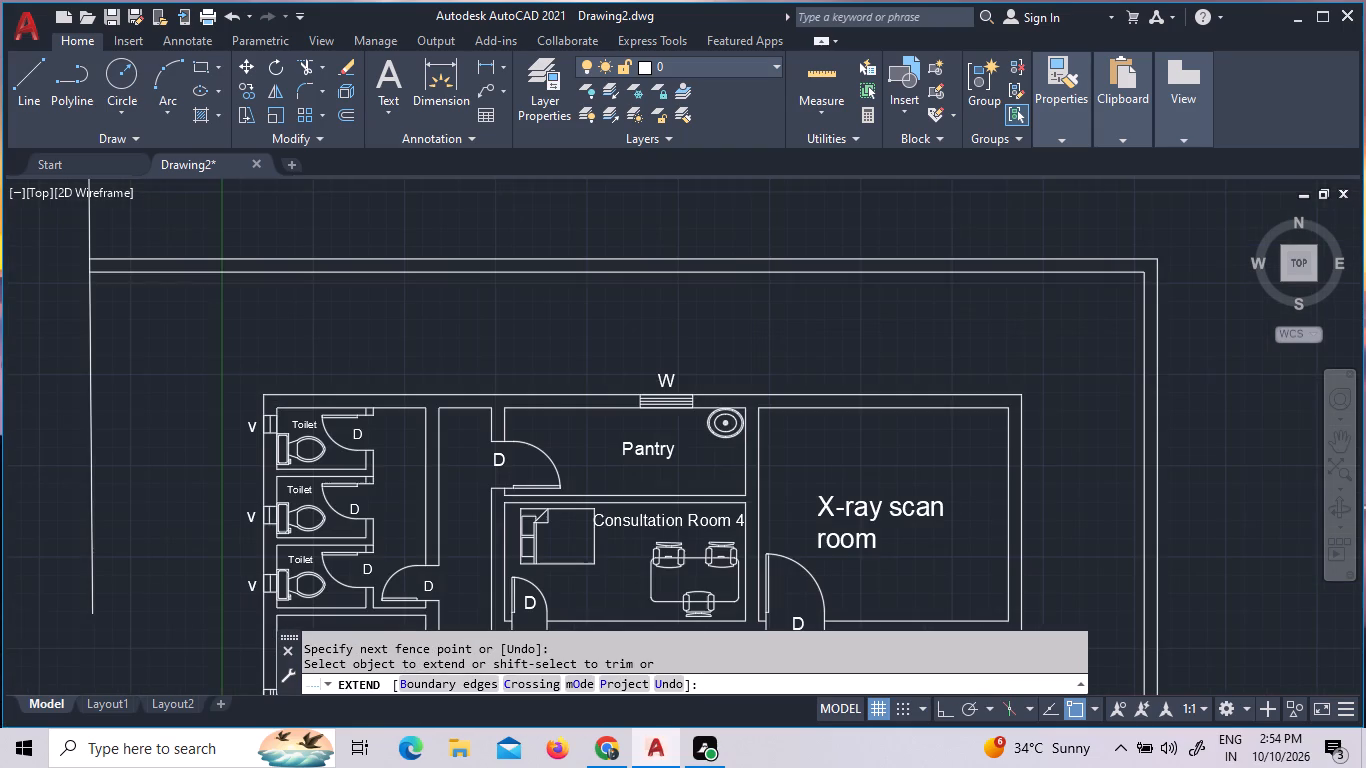
left_click(149, 362)
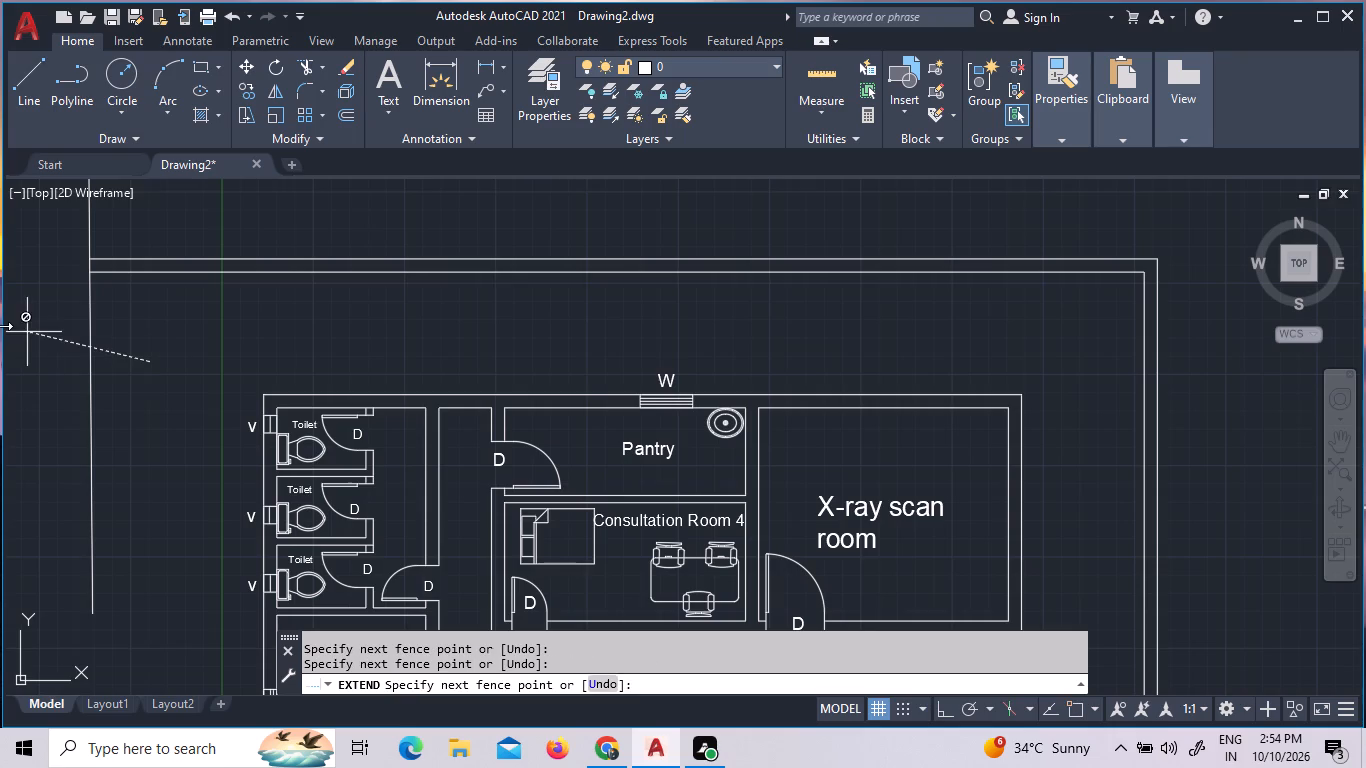
key("Escape")
Delete the guide line at the west end of the north boundary wall.
scroll(111, 320, "down", 3)
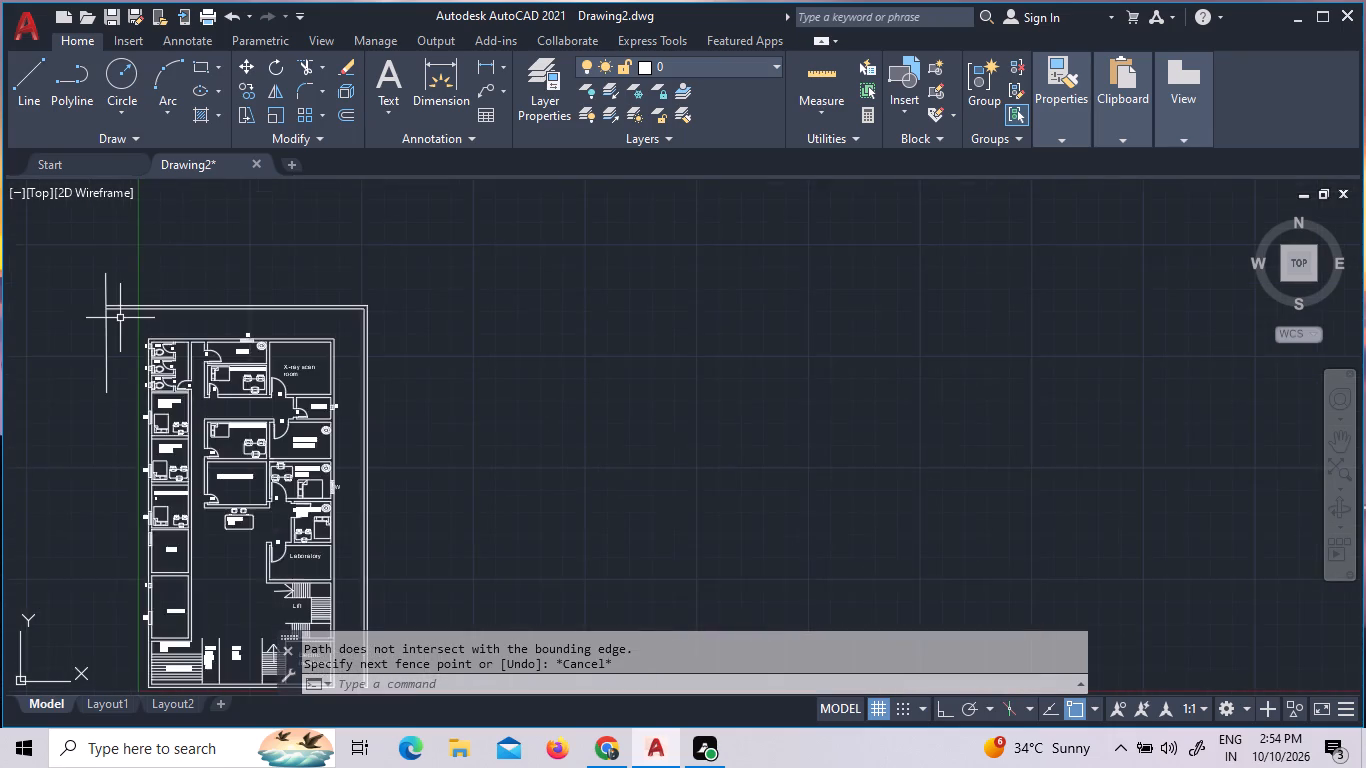
scroll(120, 318, "down", 2)
scroll(108, 368, "up", 4)
scroll(108, 368, "down", 2)
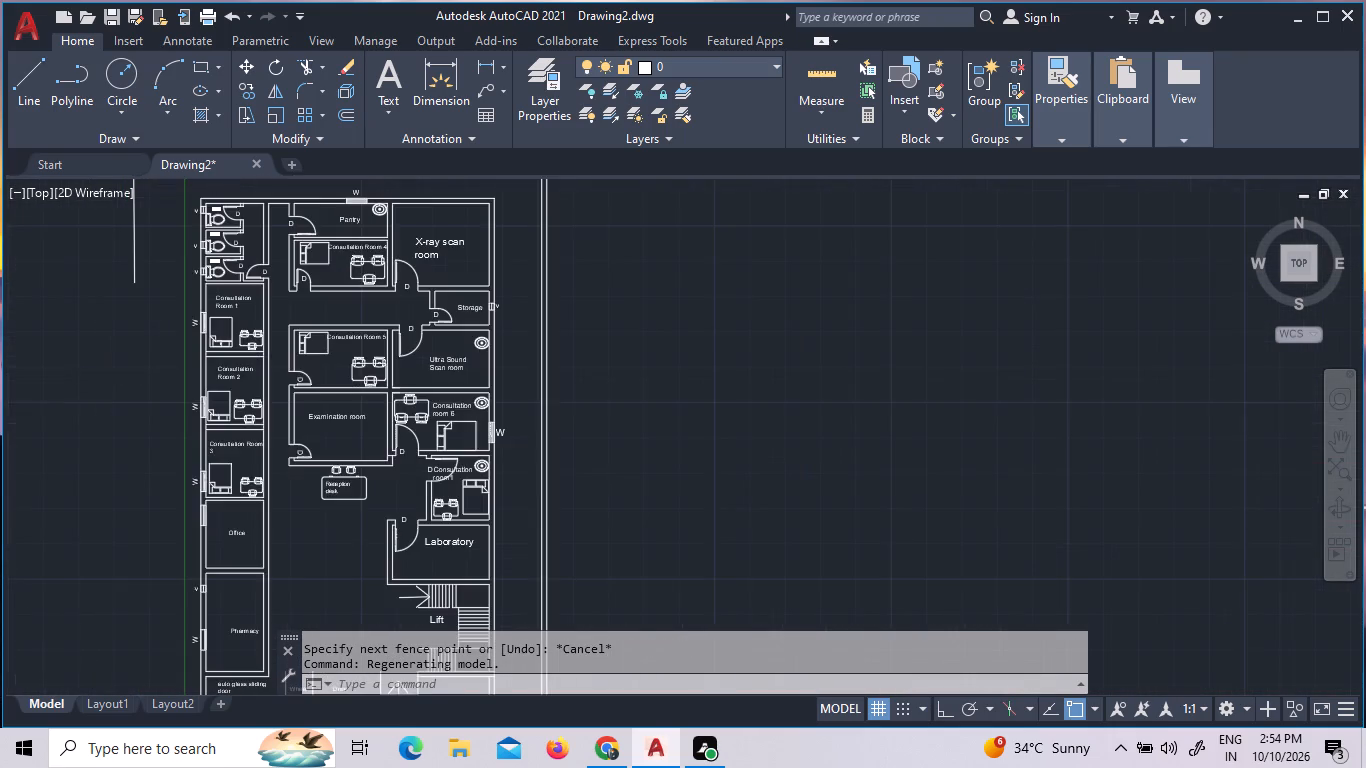
left_click(134, 218)
left_click(111, 216)
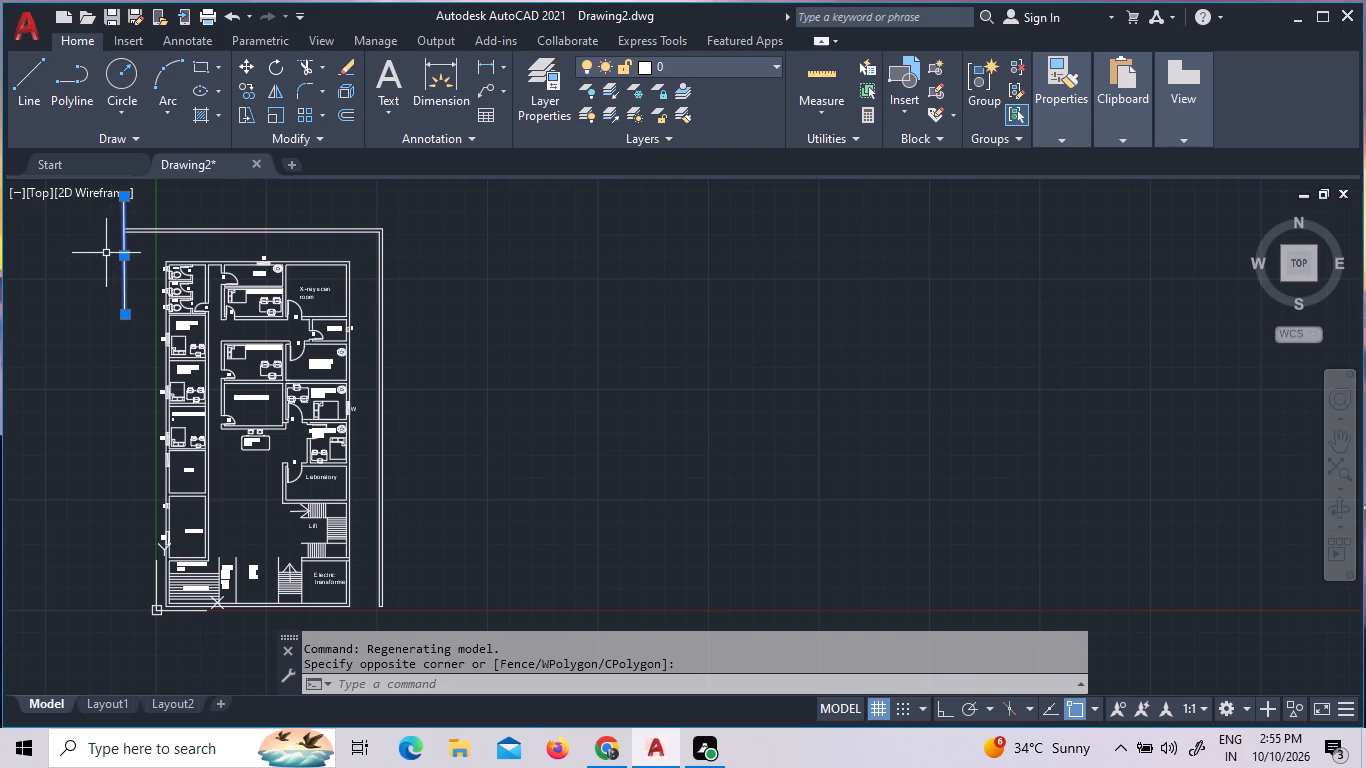
key("Delete")
Offset the building's outer west wall line 7' to the west.
scroll(131, 268, "up", 5)
scroll(339, 372, "down", 1)
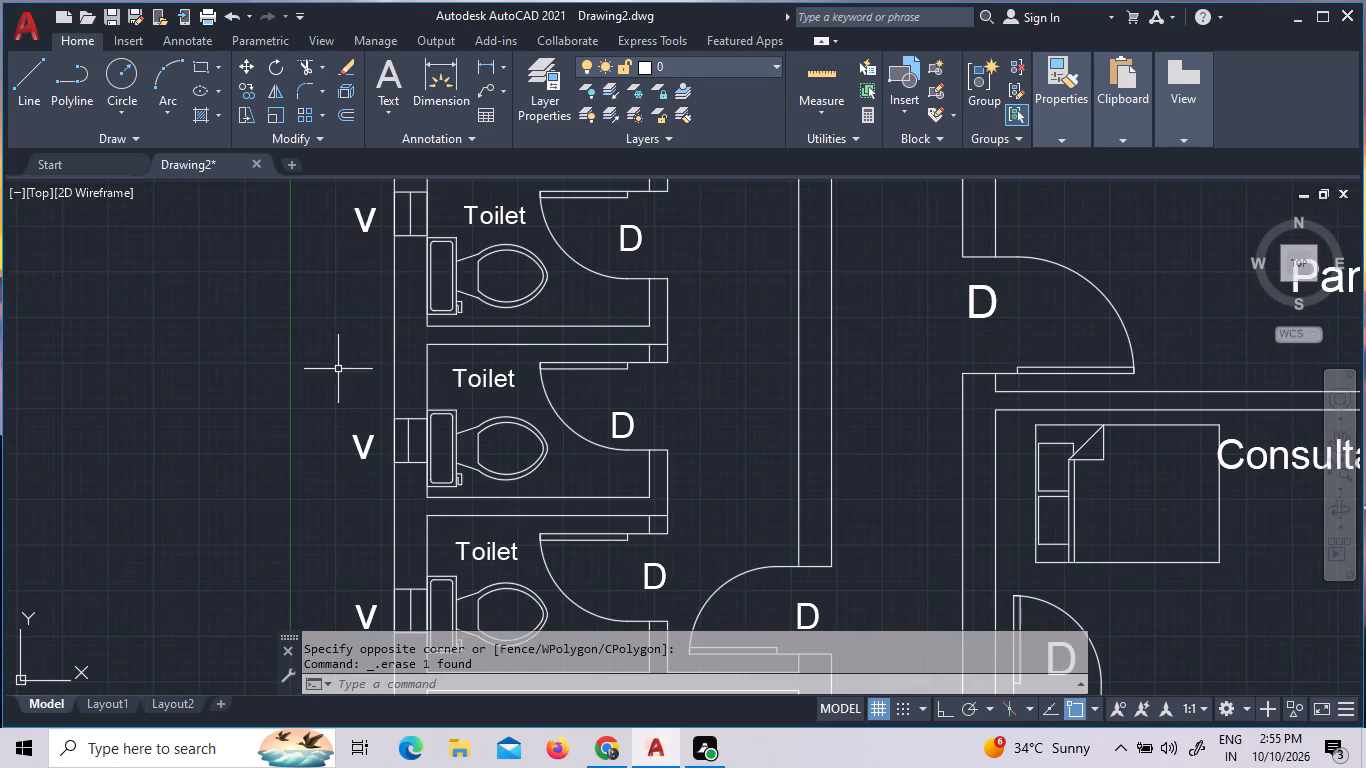
scroll(339, 372, "down", 1)
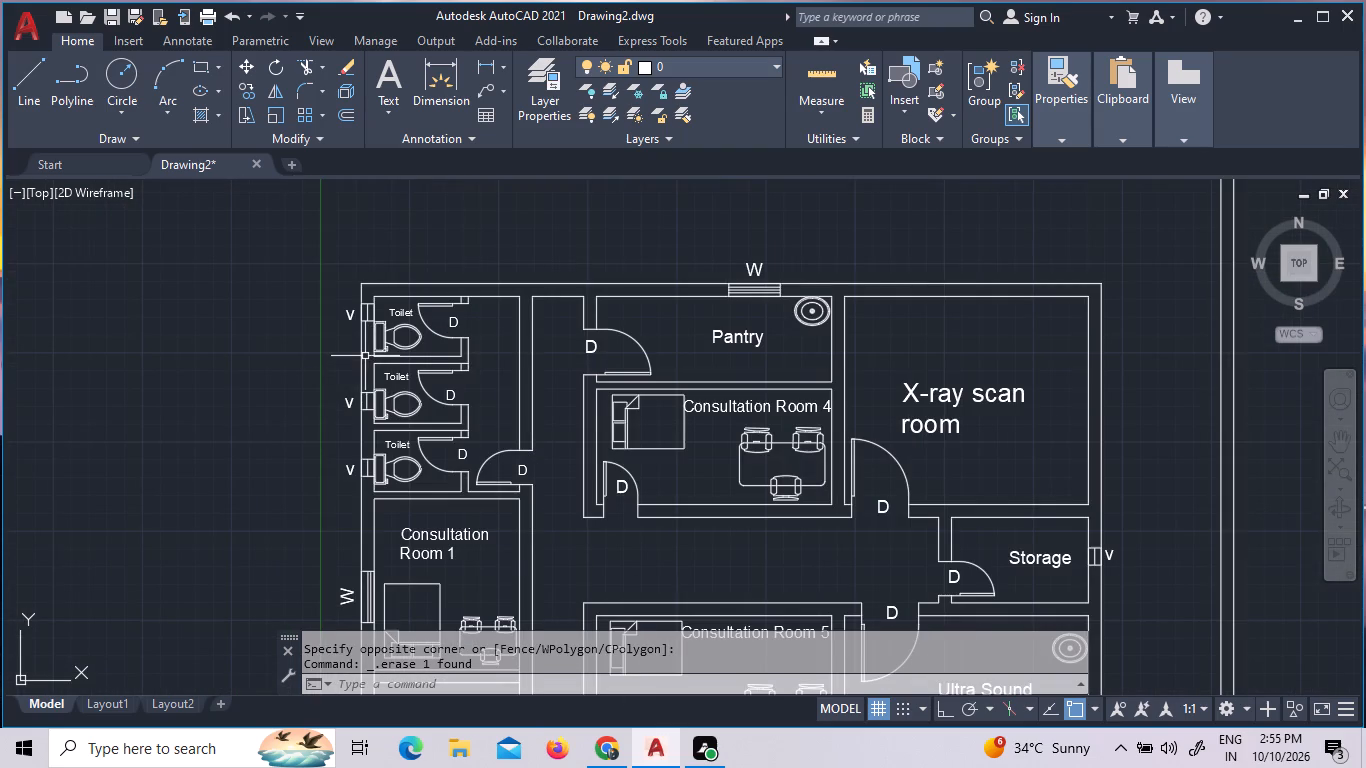
key("o")
key("Return")
key("7")
key("apostrophe")
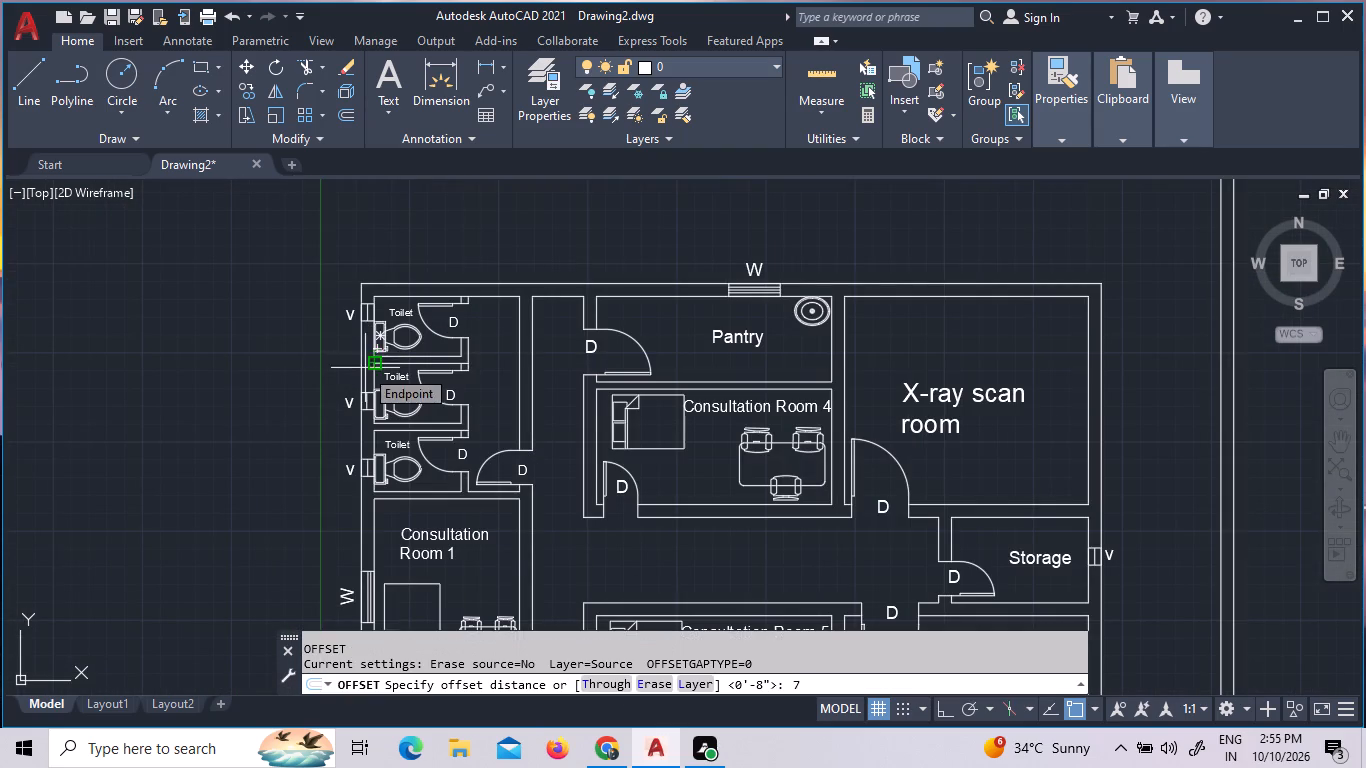
key("Return")
left_click(361, 368)
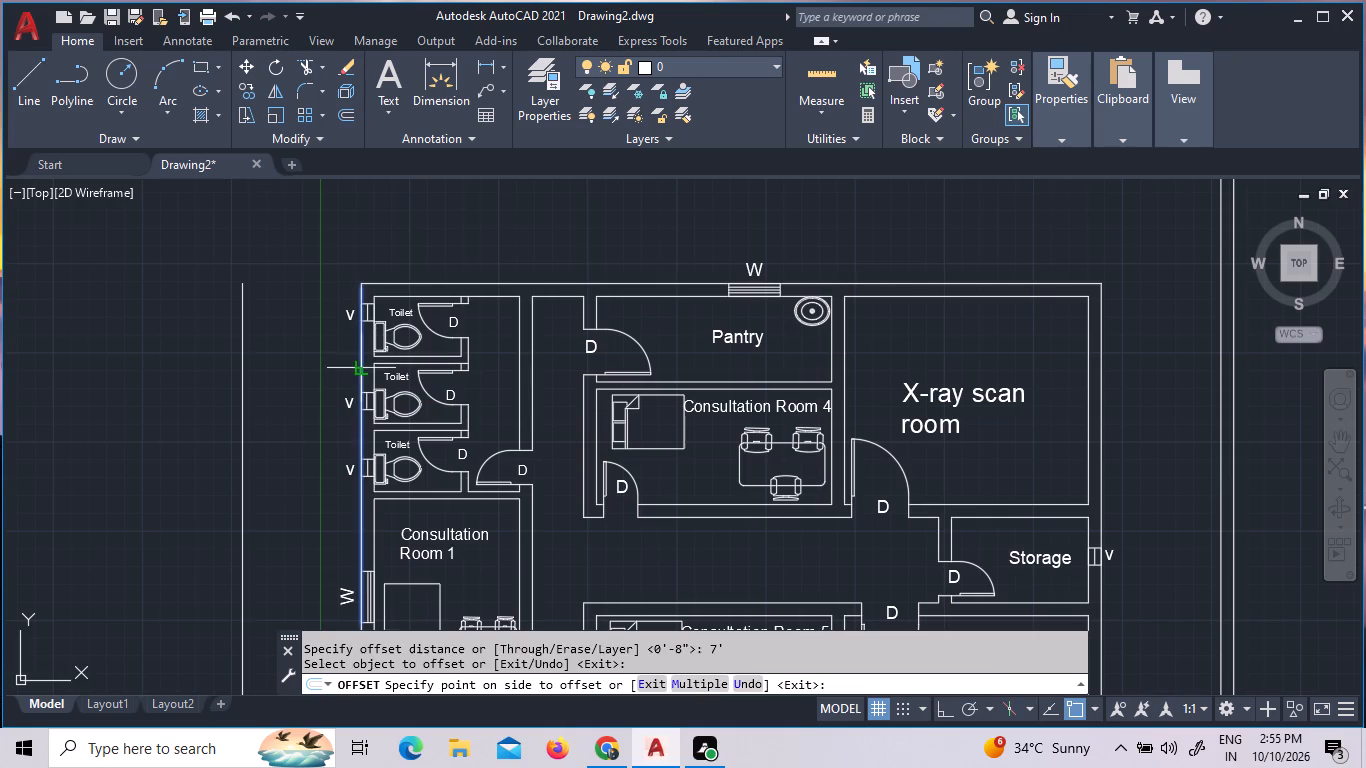
left_click(268, 370)
scroll(265, 406, "down", 5)
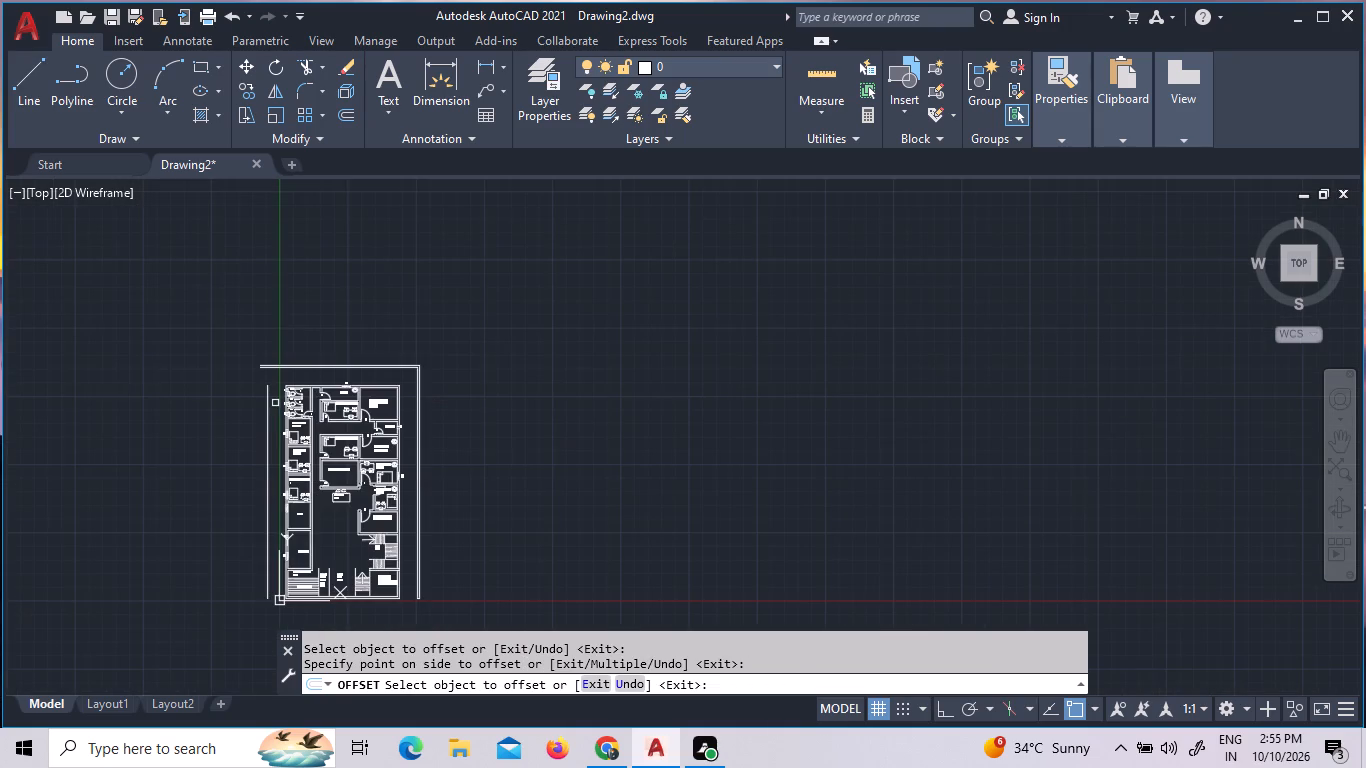
scroll(272, 459, "up", 1)
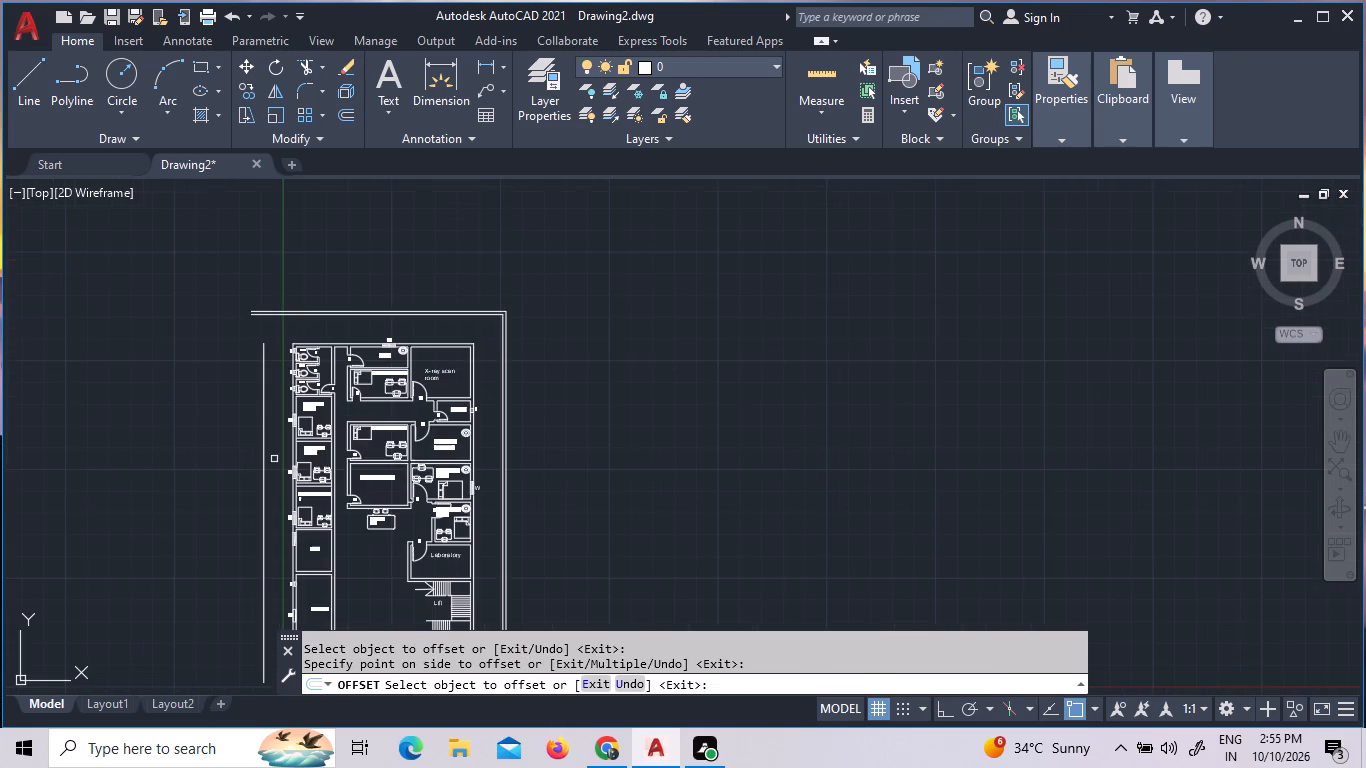
key("Escape")
Extend the offset west line north to the outer line of the north boundary wall.
key("e")
key("x")
key("space")
key("space")
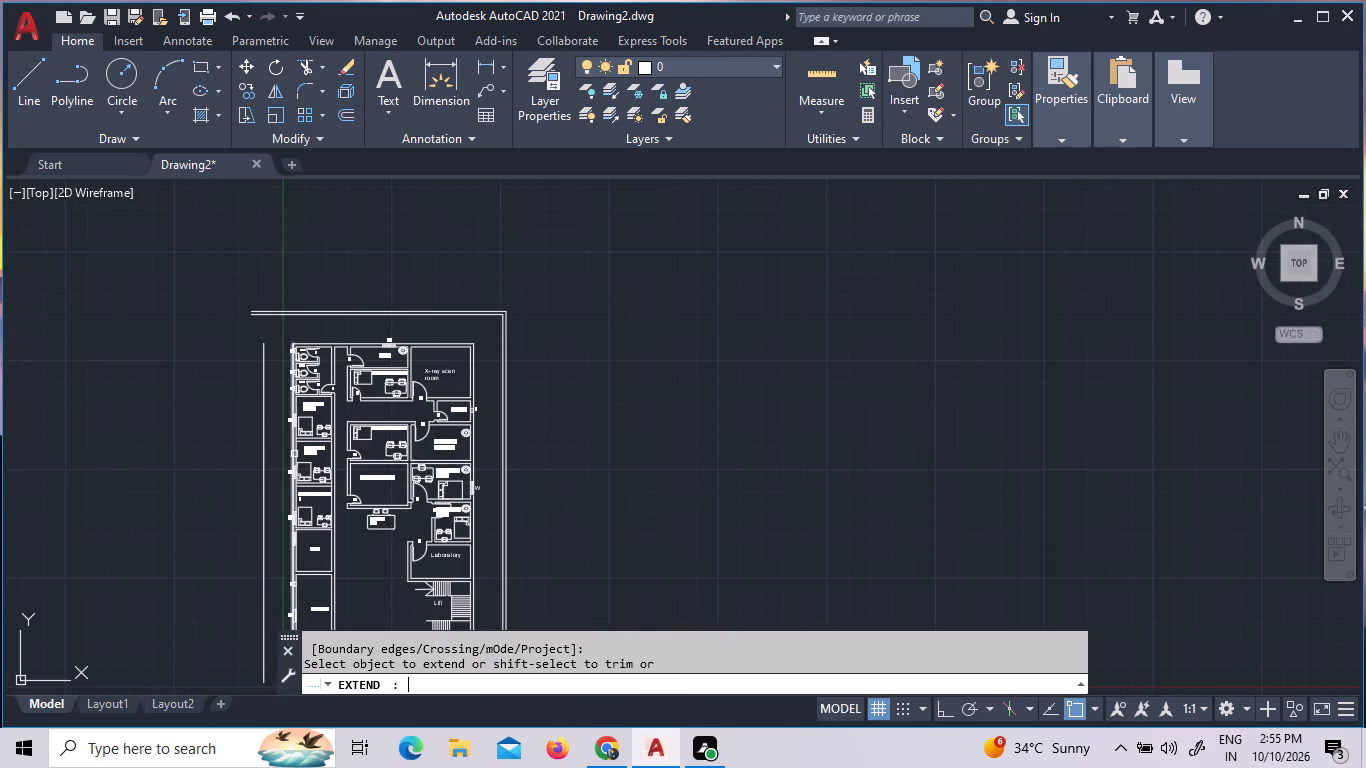
scroll(258, 480, "up", 1)
left_click(274, 481)
left_click(139, 440)
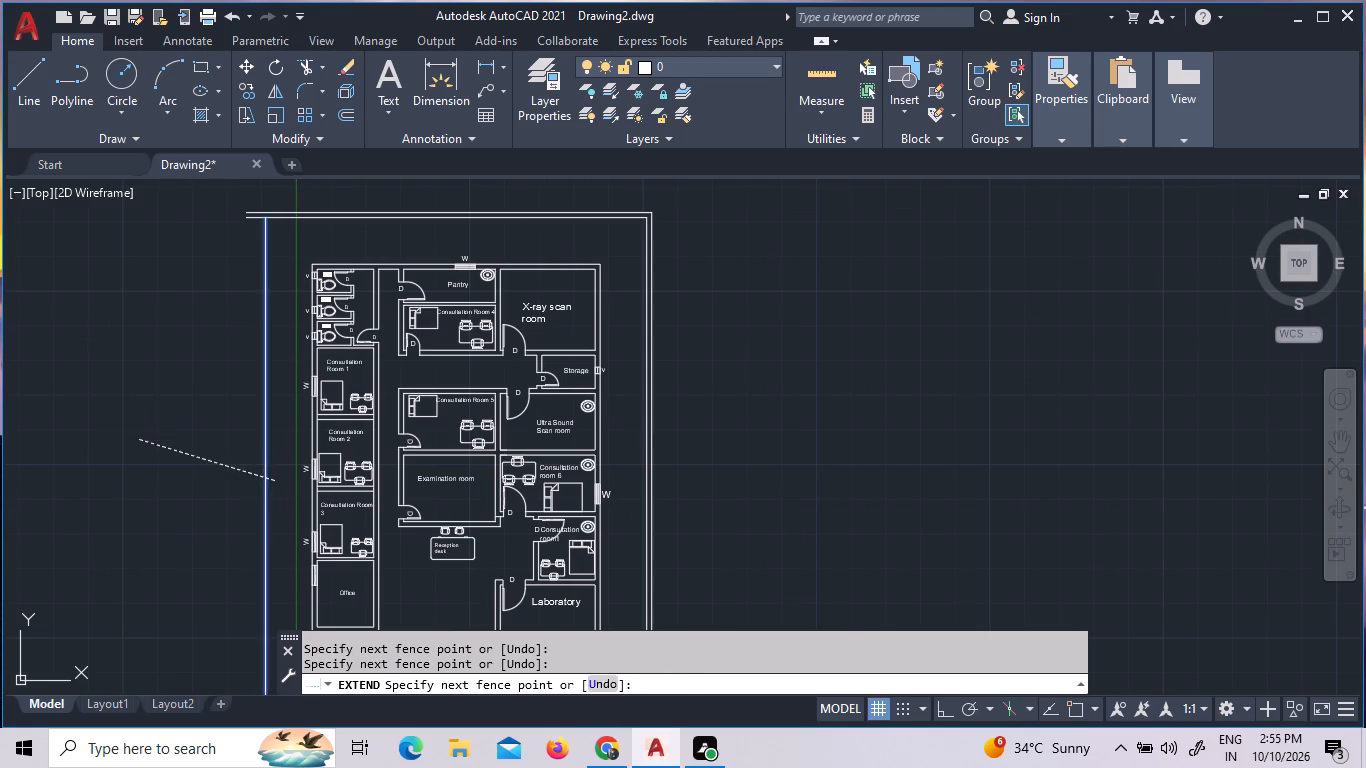
left_click(285, 365)
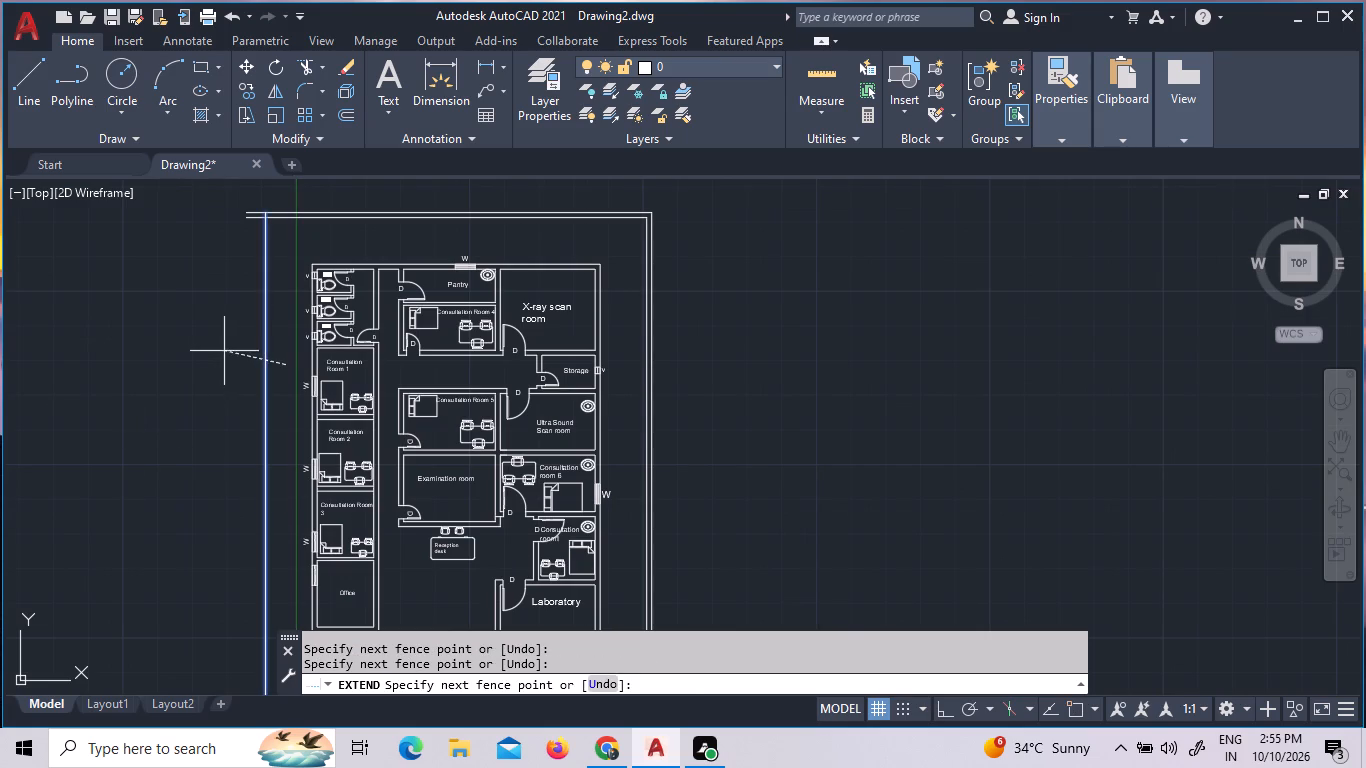
left_click(212, 350)
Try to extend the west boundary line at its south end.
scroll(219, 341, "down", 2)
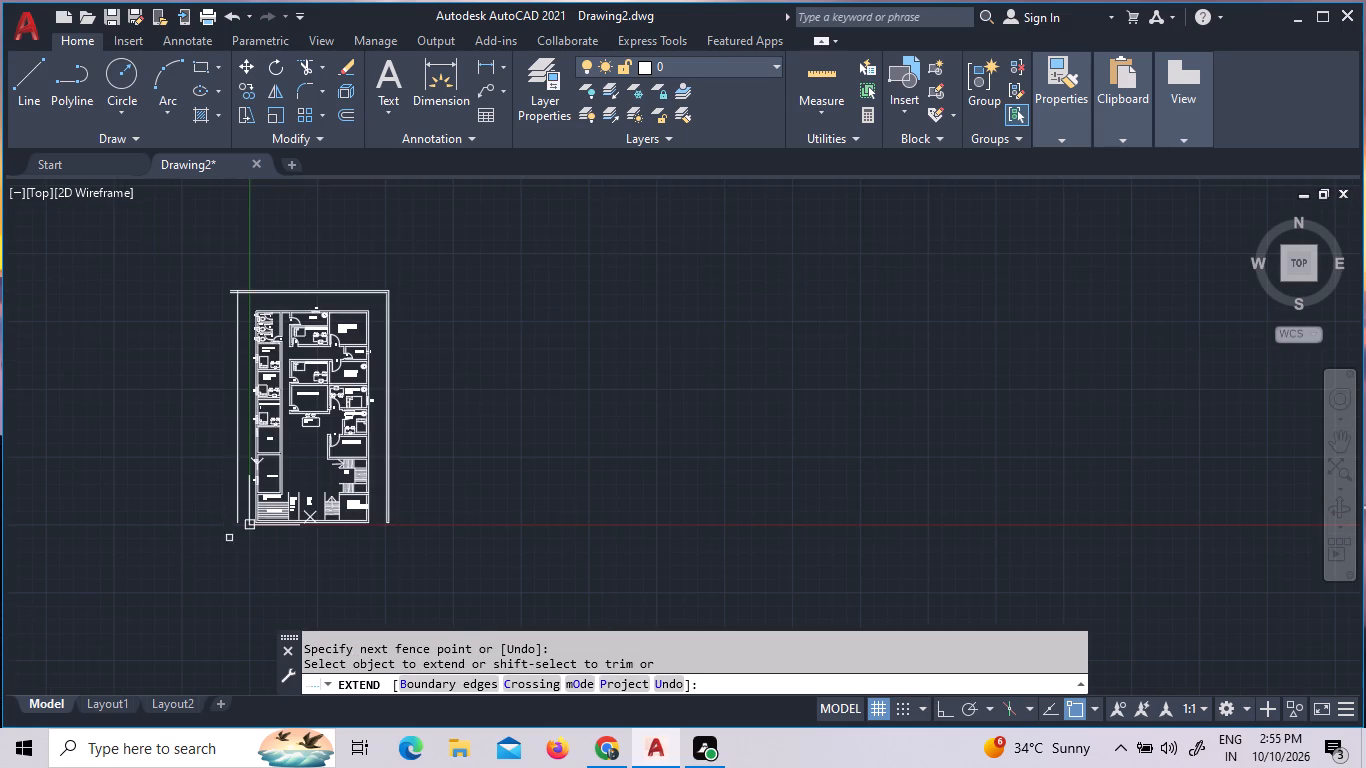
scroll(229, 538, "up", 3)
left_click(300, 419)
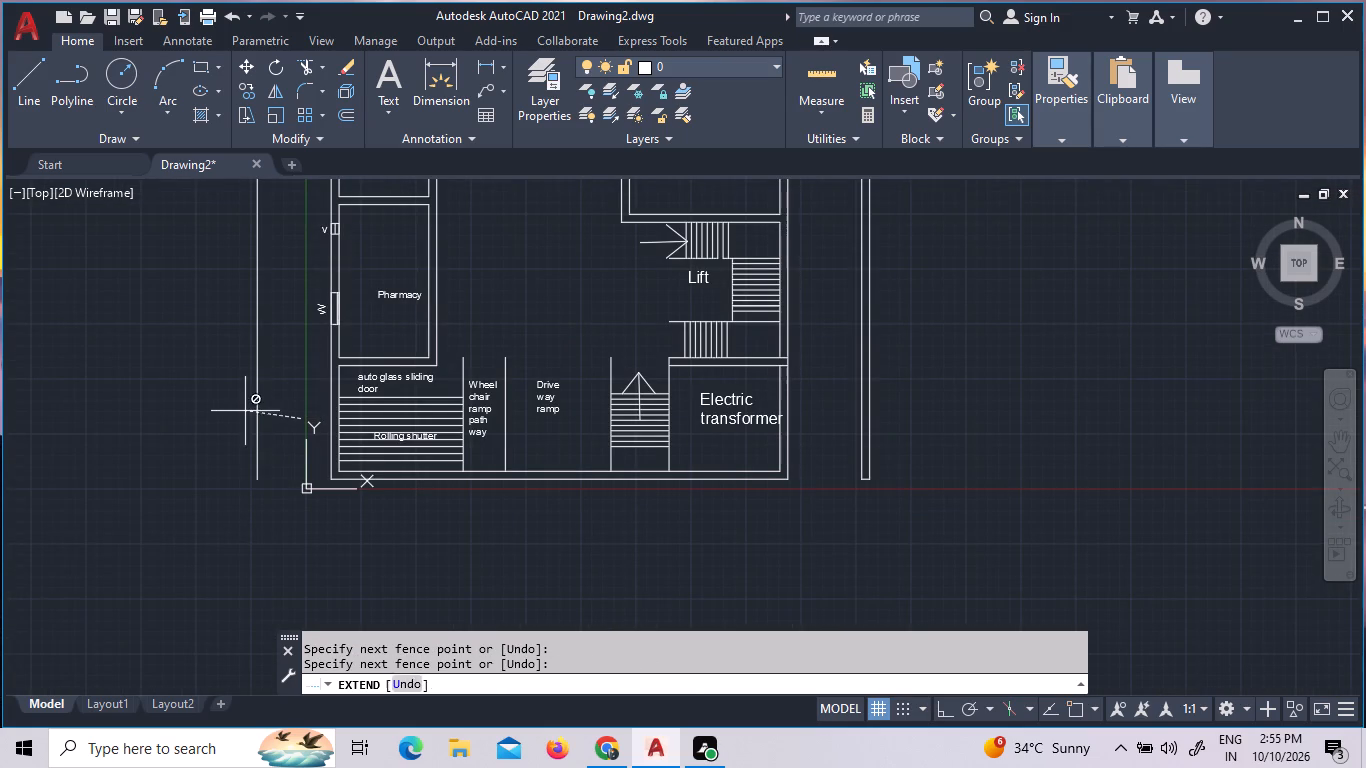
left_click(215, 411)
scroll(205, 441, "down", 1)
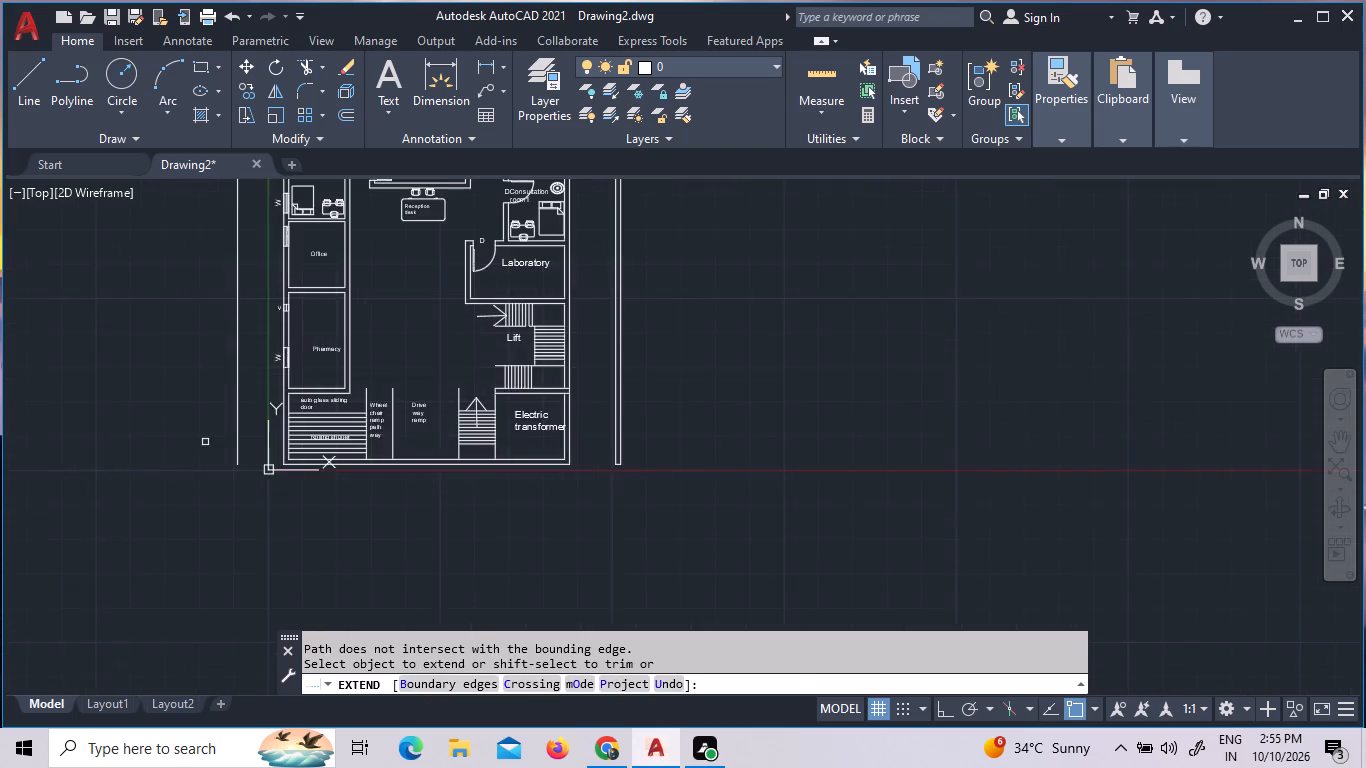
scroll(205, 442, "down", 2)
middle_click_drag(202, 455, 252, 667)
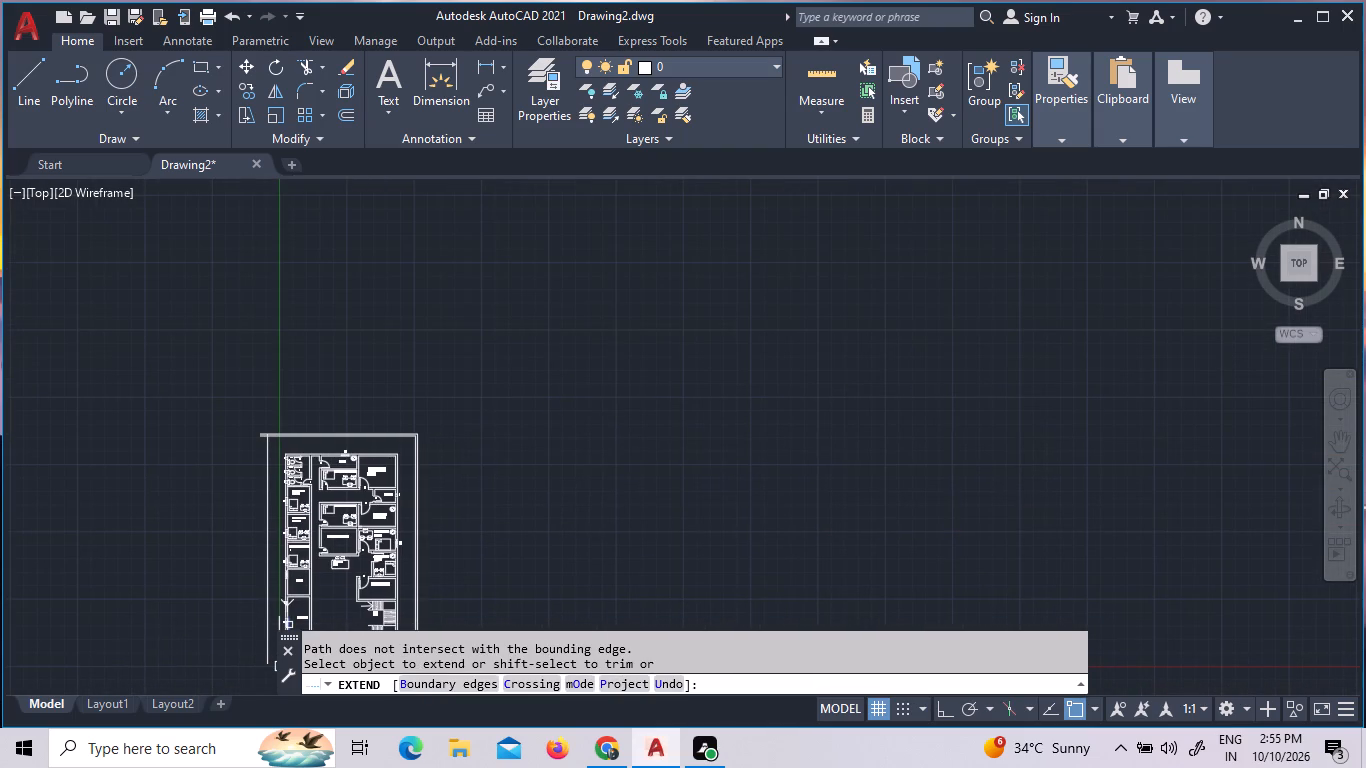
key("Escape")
Offset the west boundary line 9" to the west to give the boundary wall its thickness.
key("o")
key("Return")
key("9")
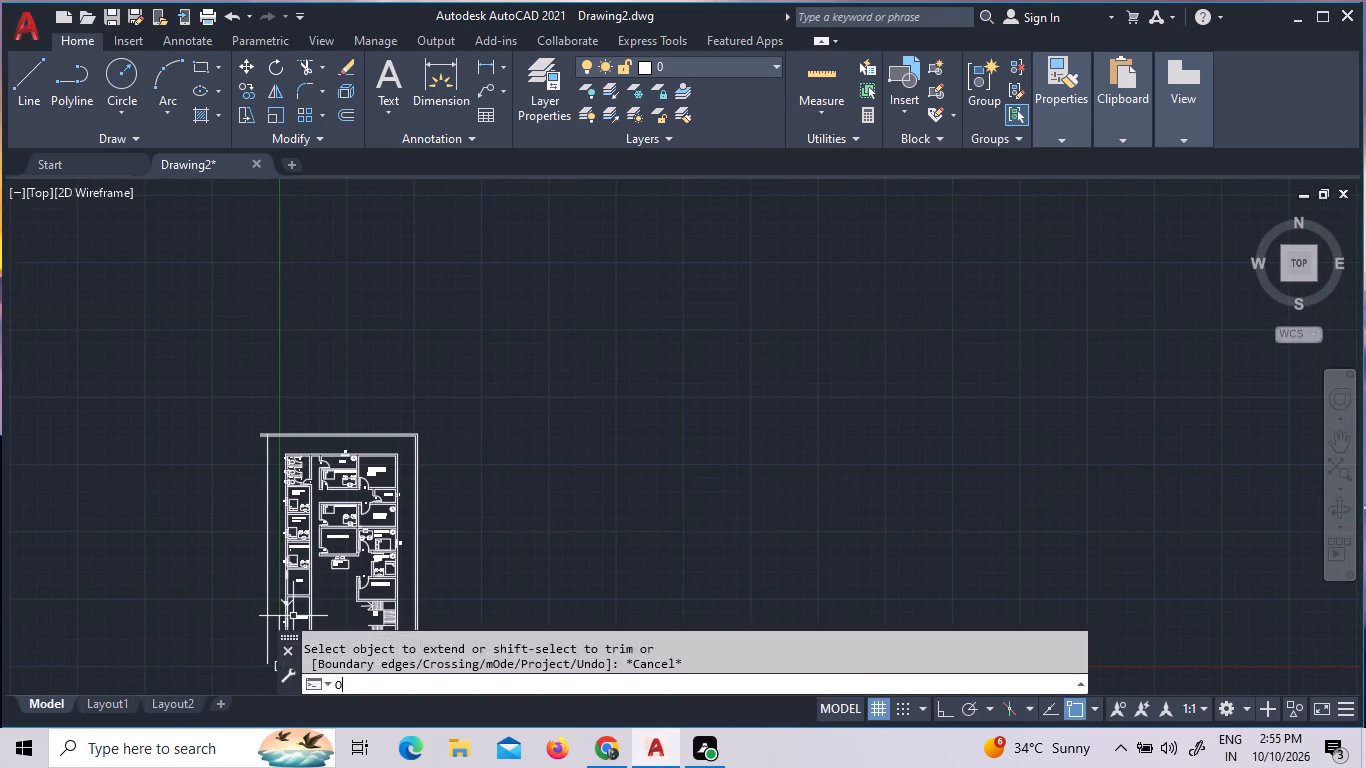
key("shift+quotedbl")
key("Return")
scroll(237, 613, "up", 2)
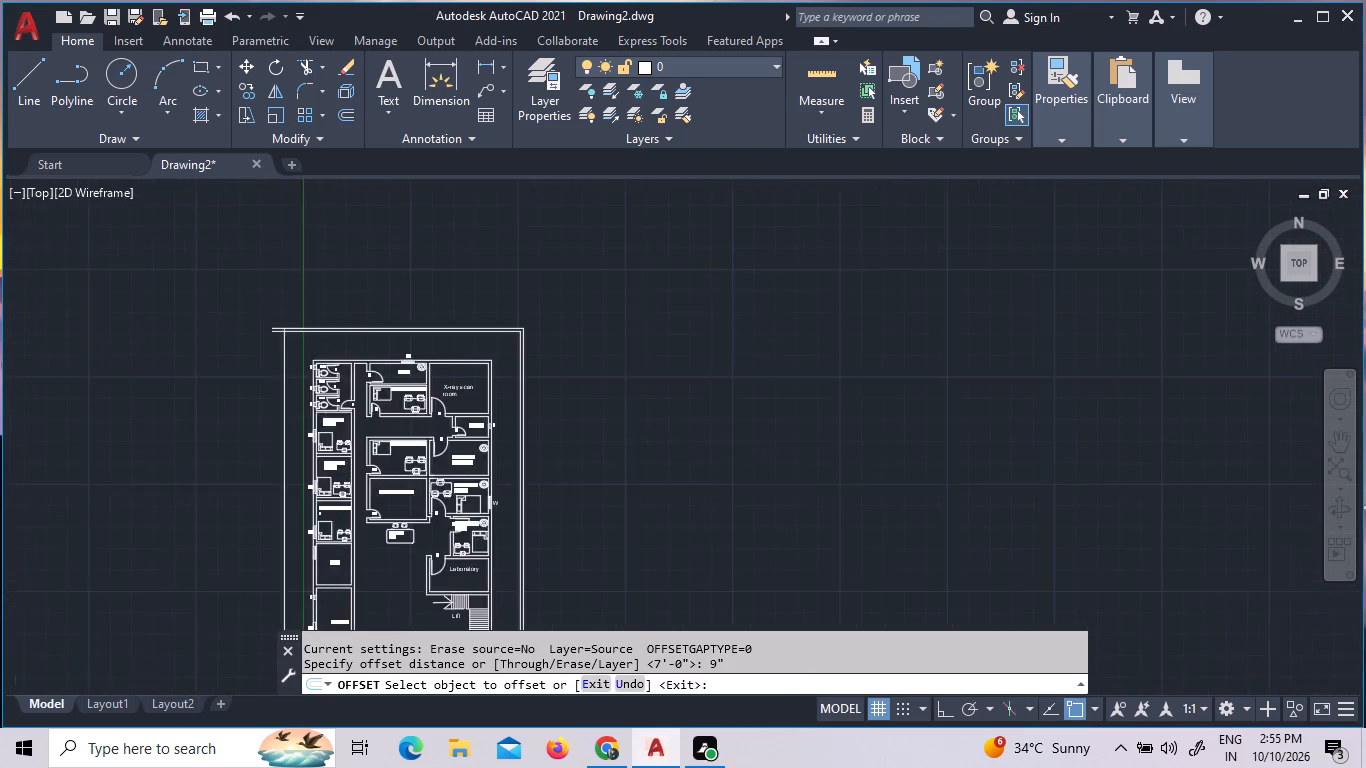
left_click(336, 529)
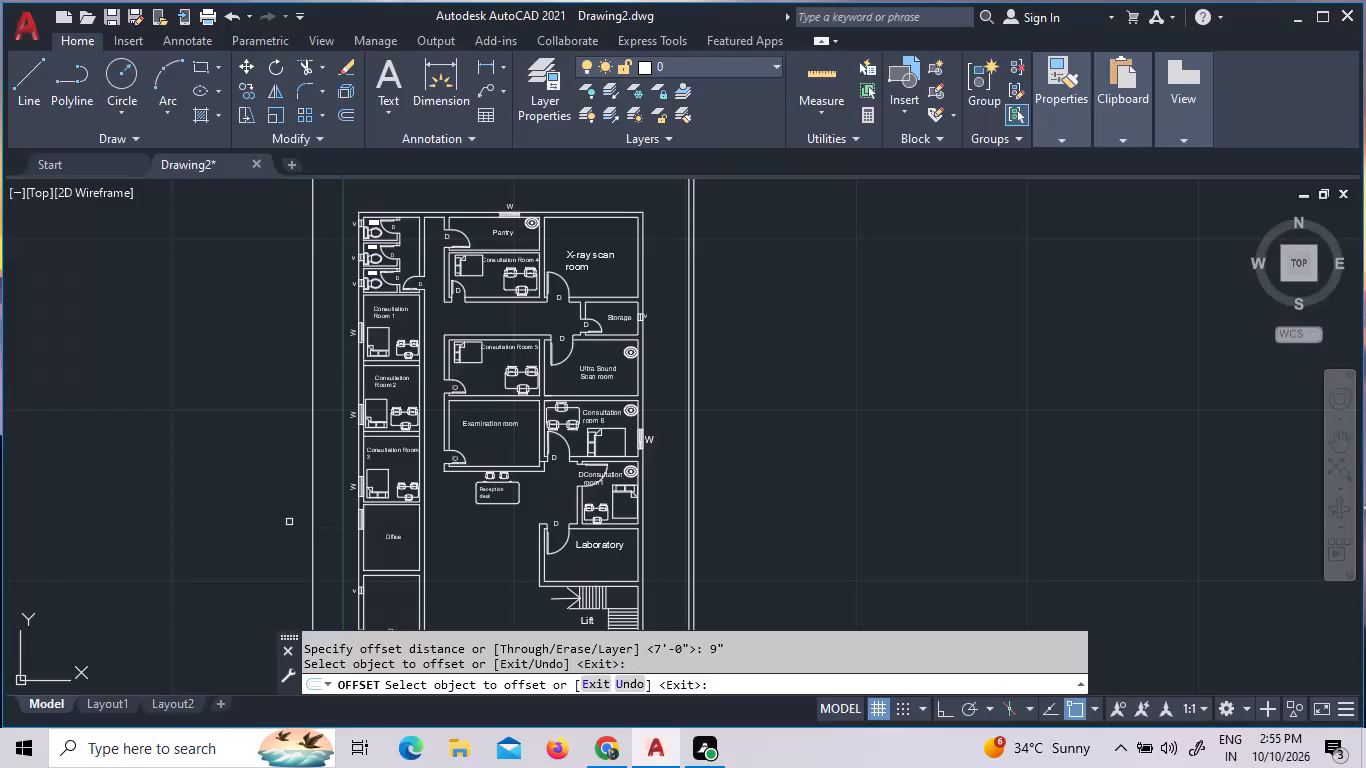
left_click(312, 537)
left_click(295, 538)
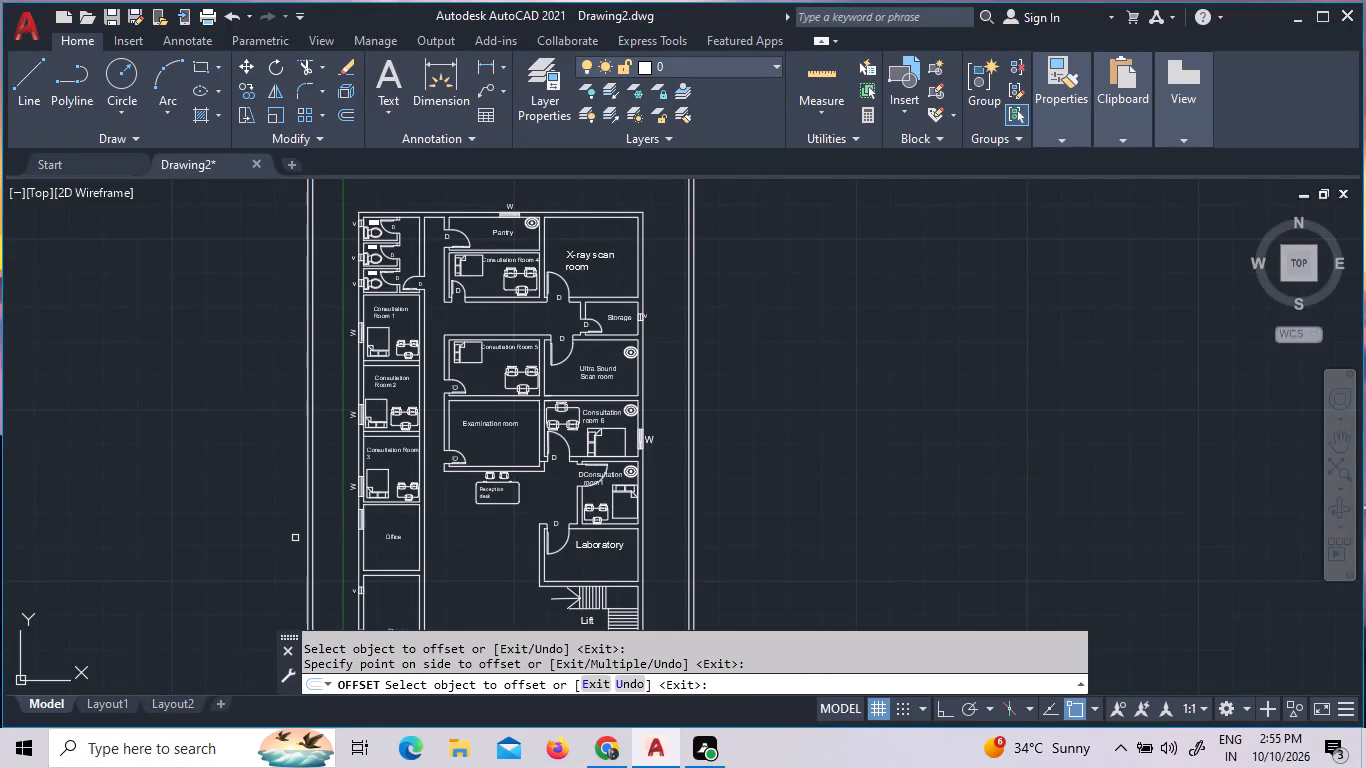
scroll(295, 540, "down", 2)
scroll(291, 557, "up", 2)
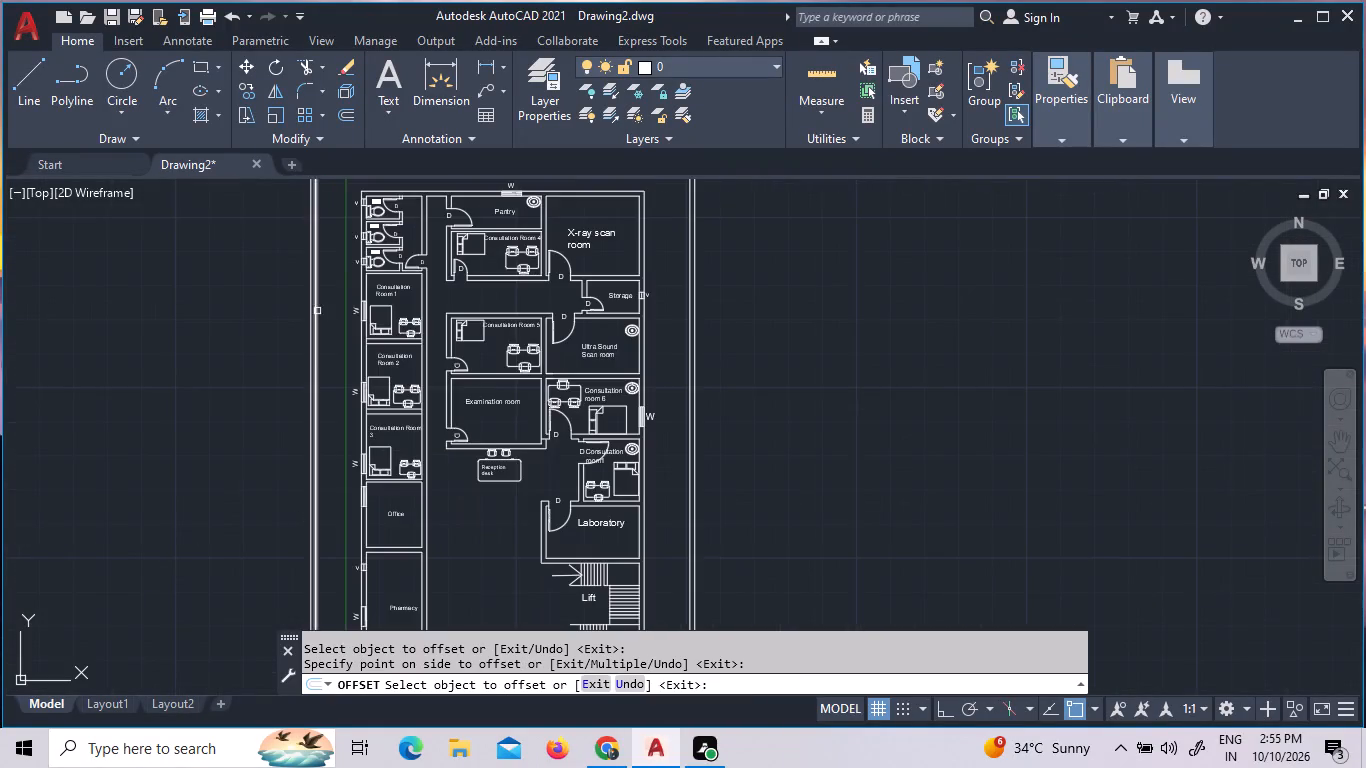
scroll(328, 379, "down", 2)
scroll(348, 277, "up", 3)
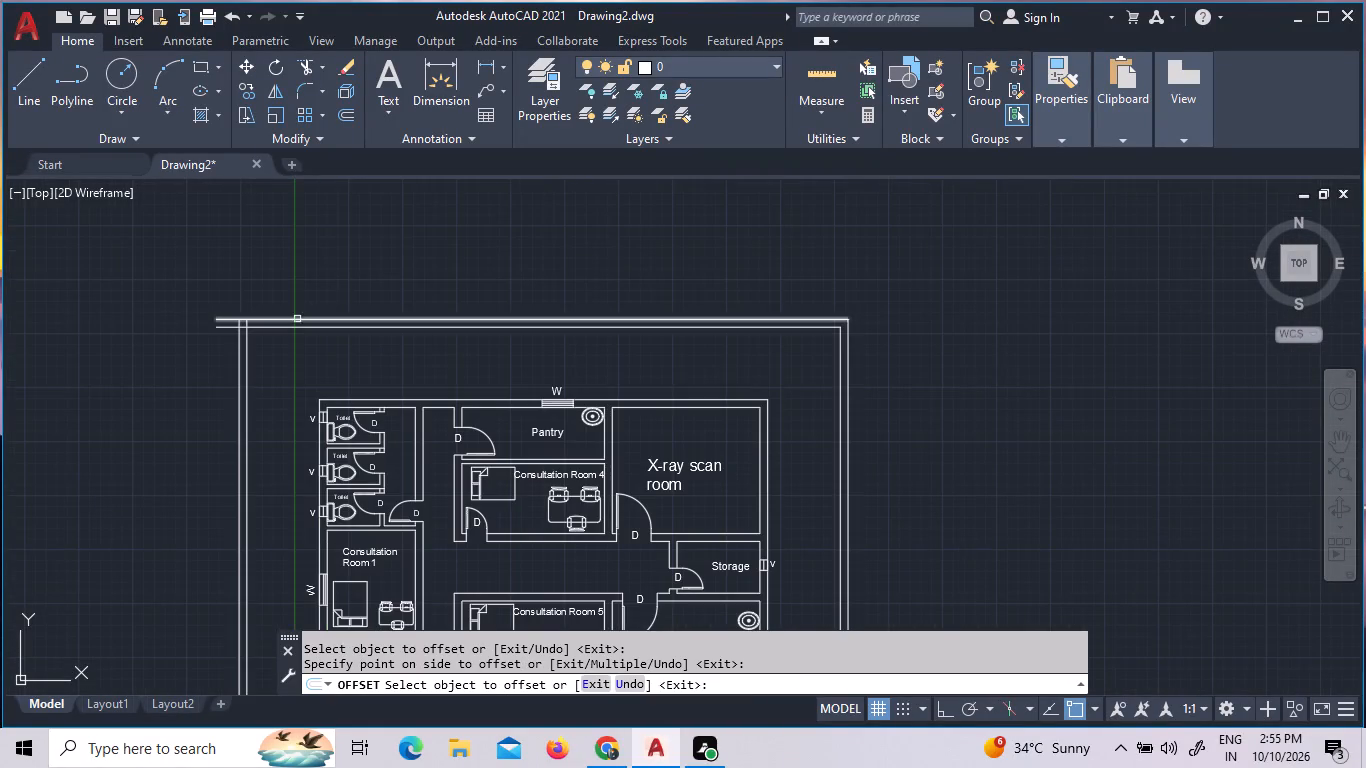
scroll(296, 321, "up", 2)
key("Escape")
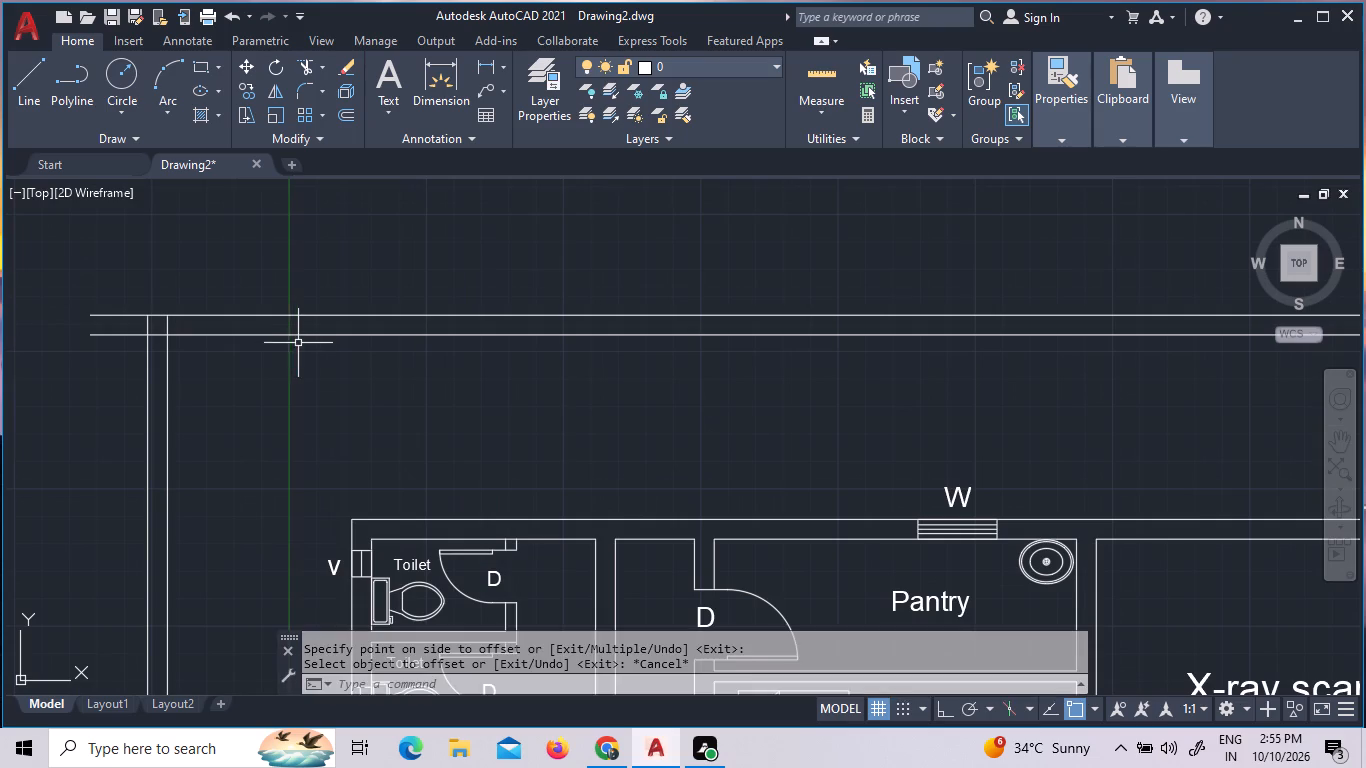
Trim the overhanging and crossing line ends at the north-west corner of the boundary wall into a clean corner.
type("TR")
key("space")
key("space")
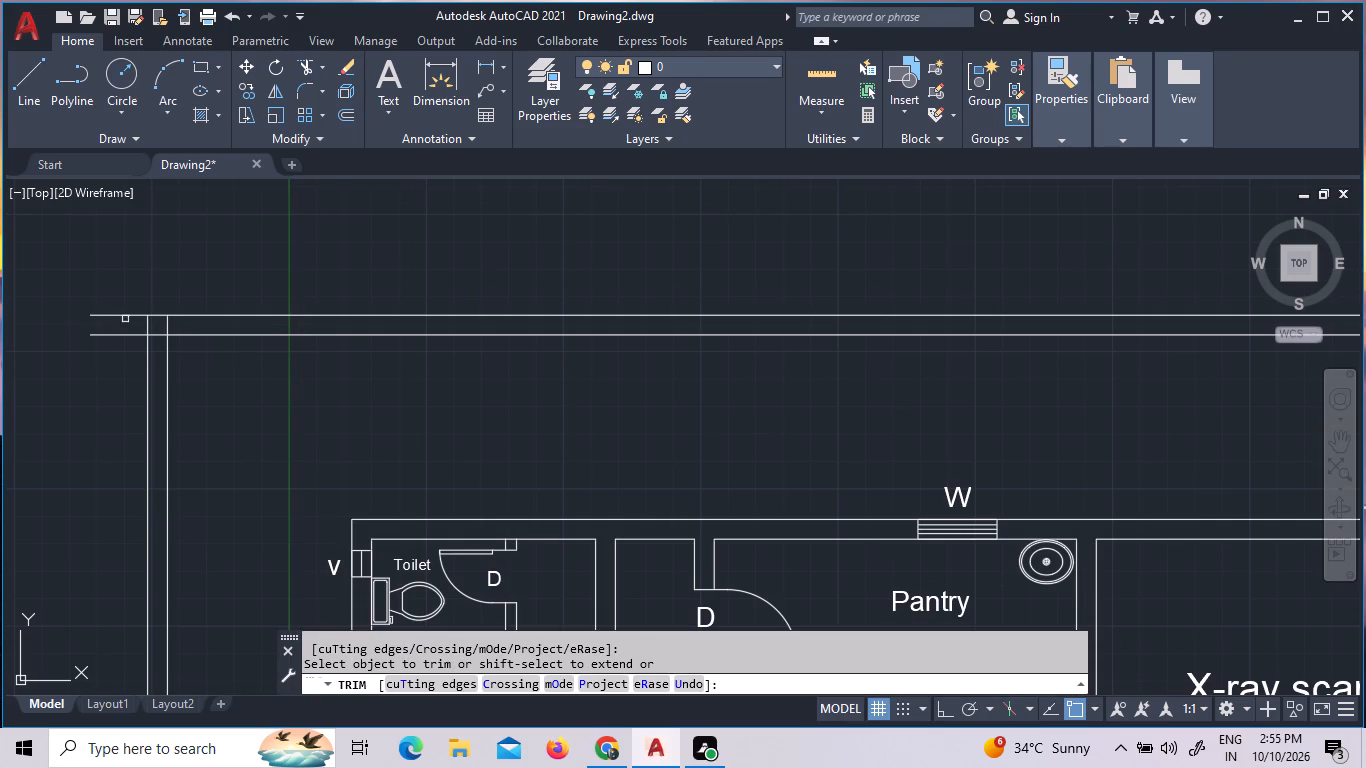
left_click(111, 373)
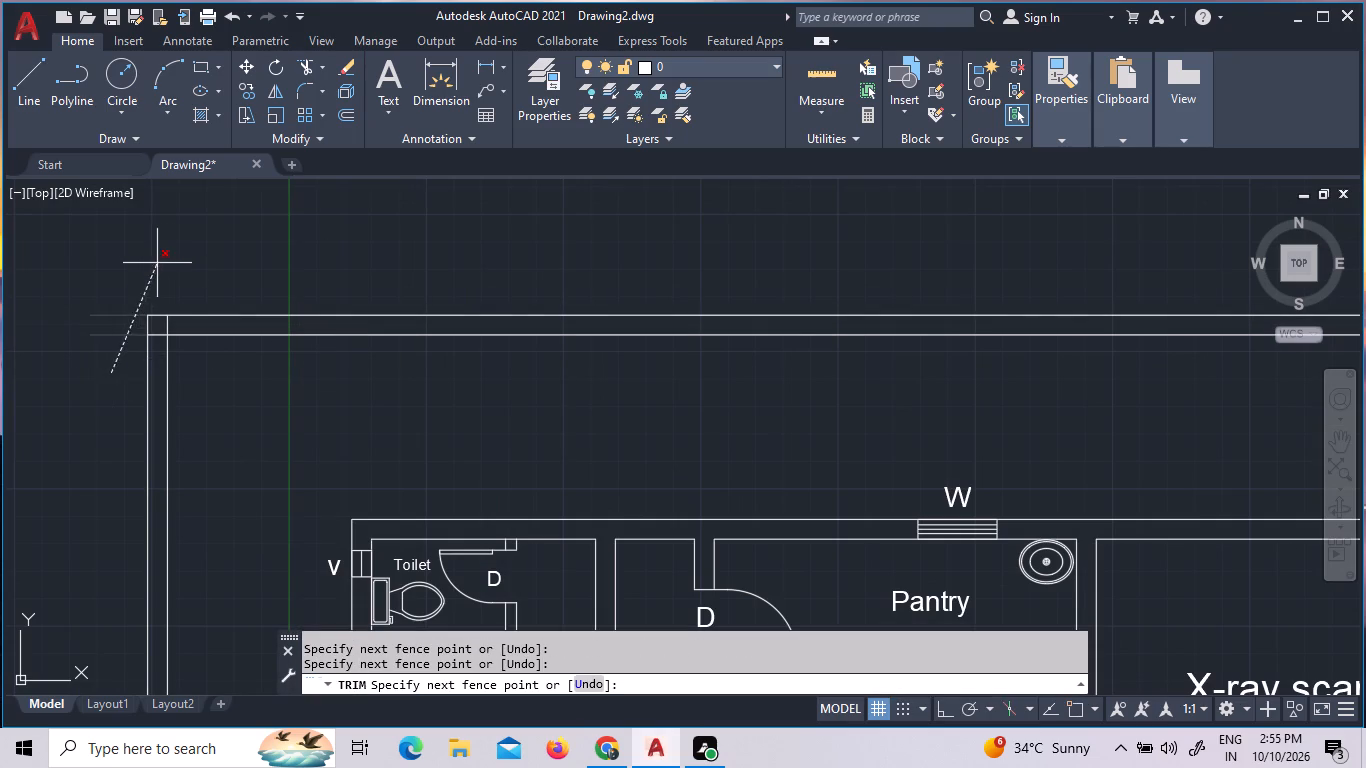
left_click(157, 263)
left_click(172, 321)
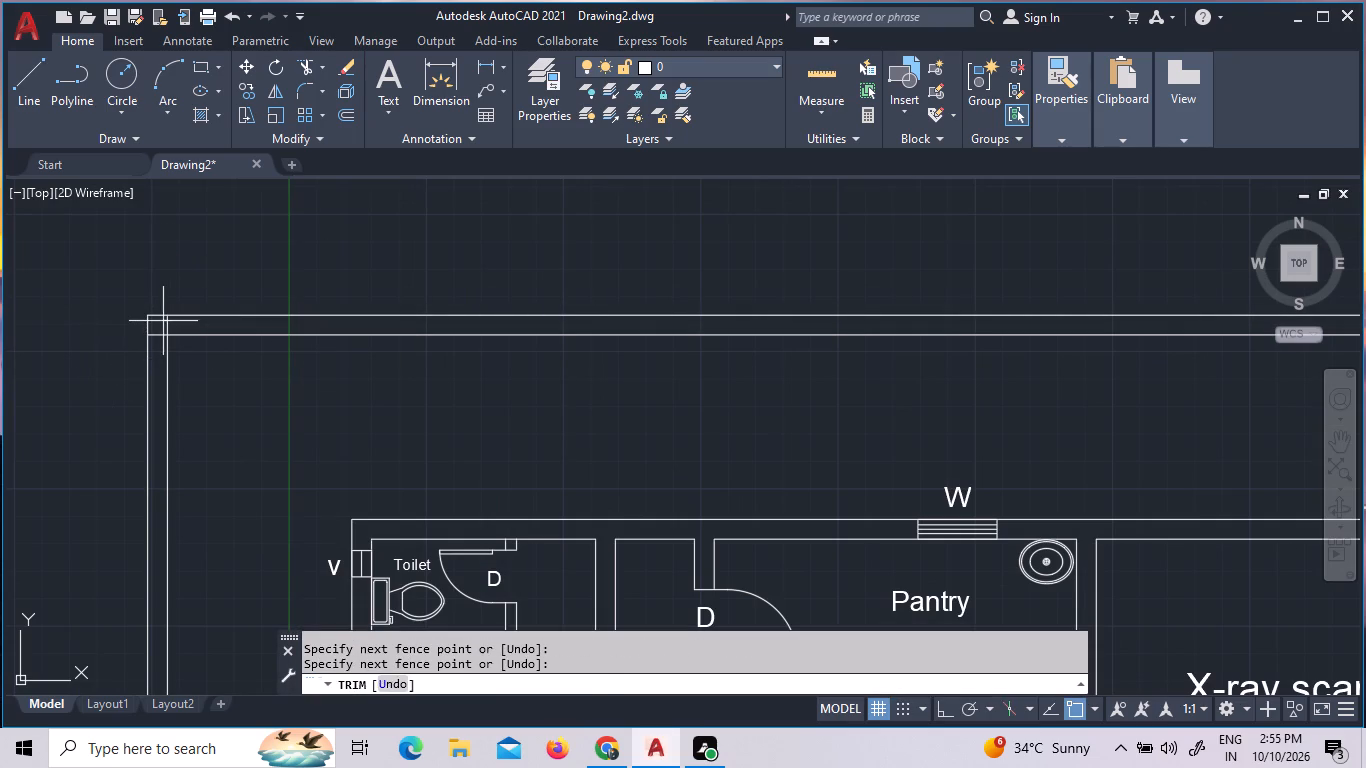
left_click(161, 325)
left_click(161, 330)
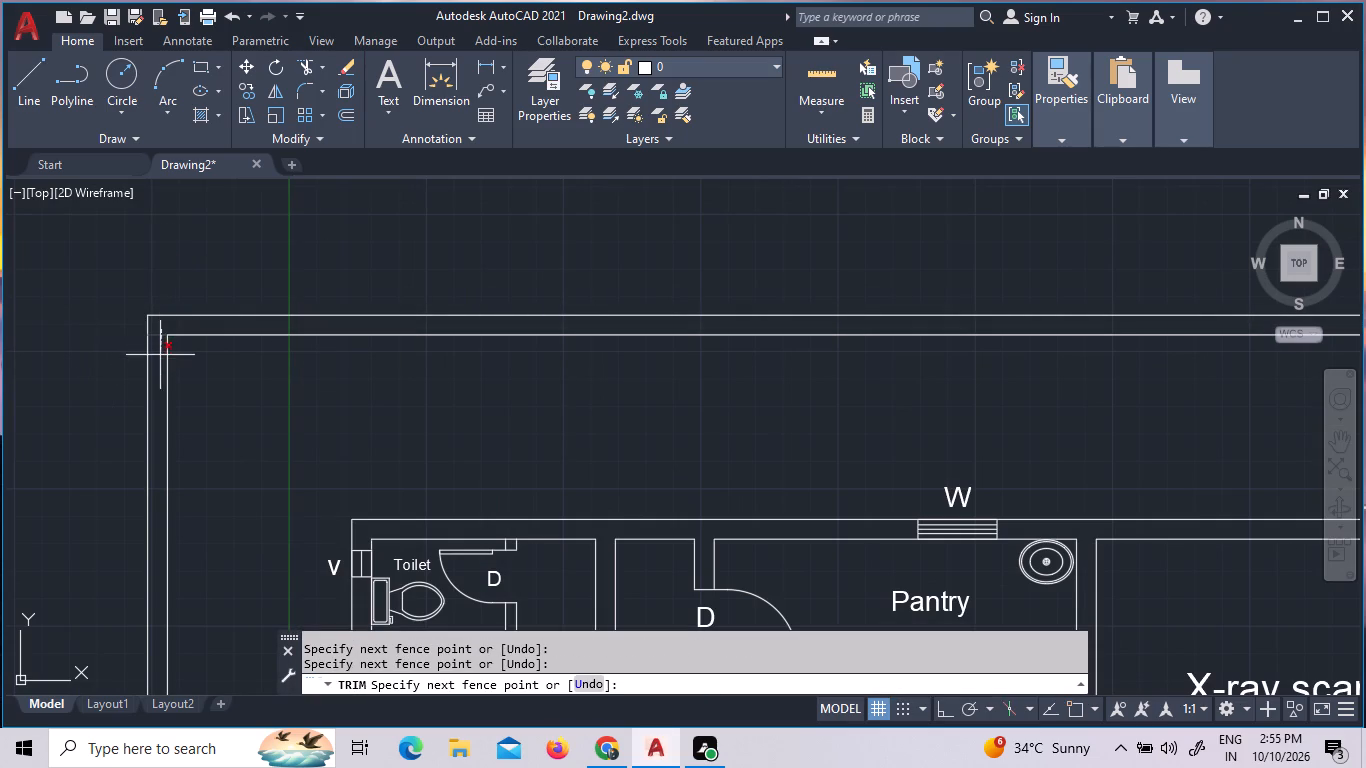
left_click(160, 355)
Examine the boundary wall and the floor plan for areas that still need work.
scroll(204, 345, "down", 3)
scroll(504, 399, "down", 2)
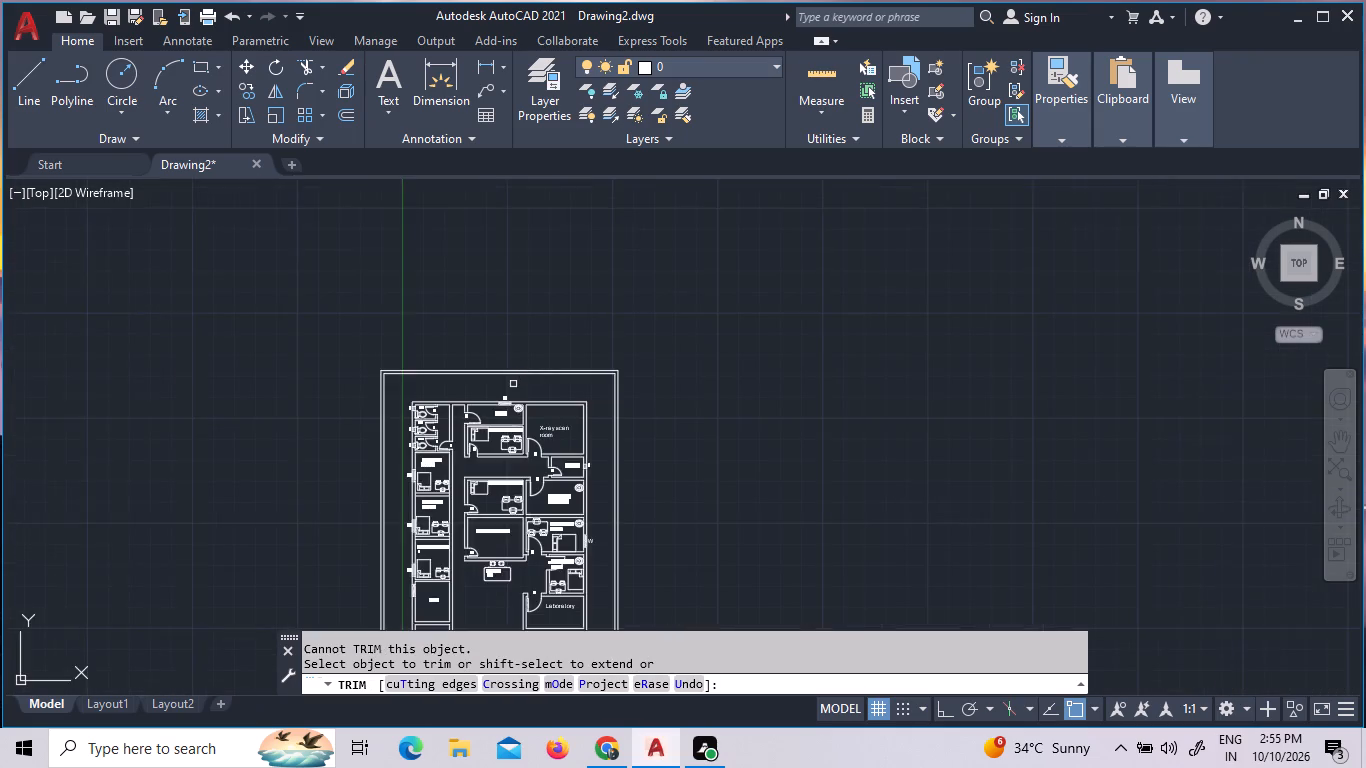
scroll(462, 413, "down", 2)
scroll(453, 584, "up", 3)
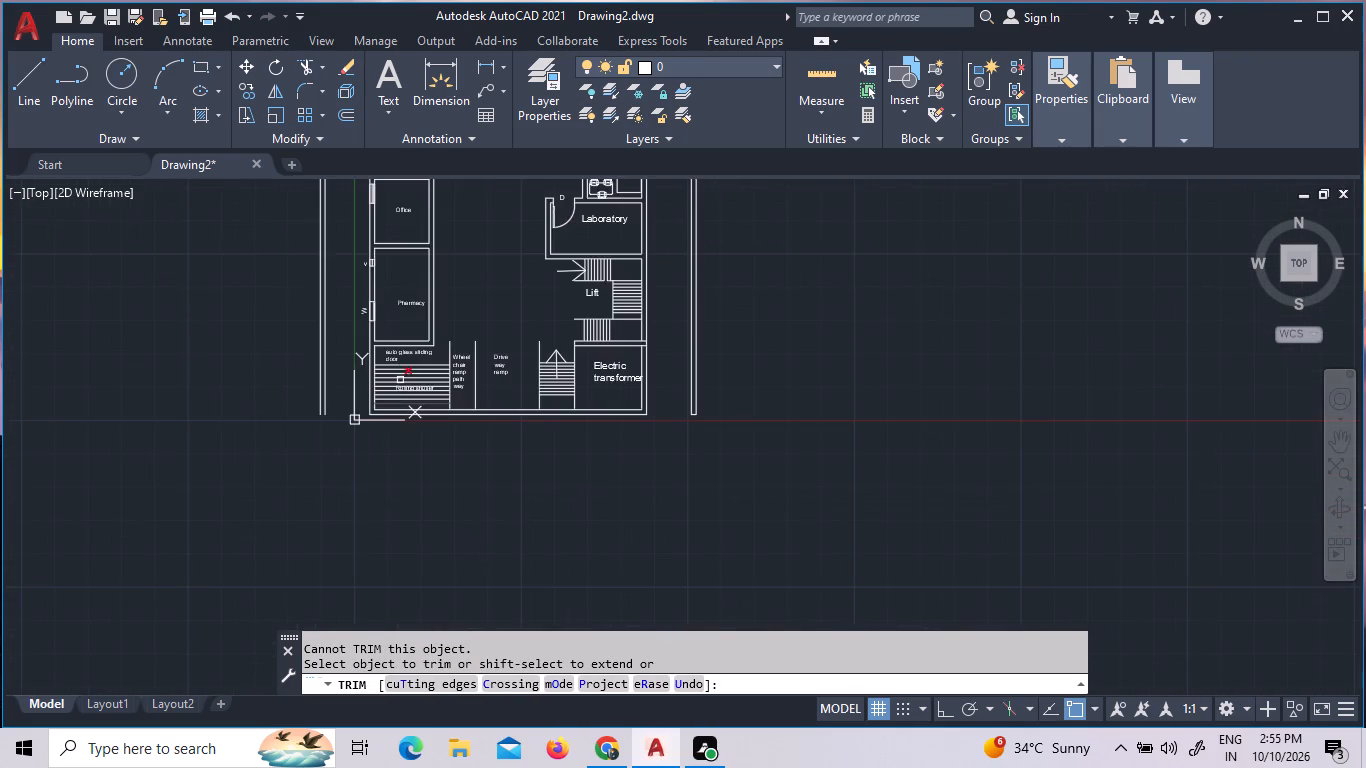
scroll(394, 377, "up", 4)
scroll(394, 377, "down", 2)
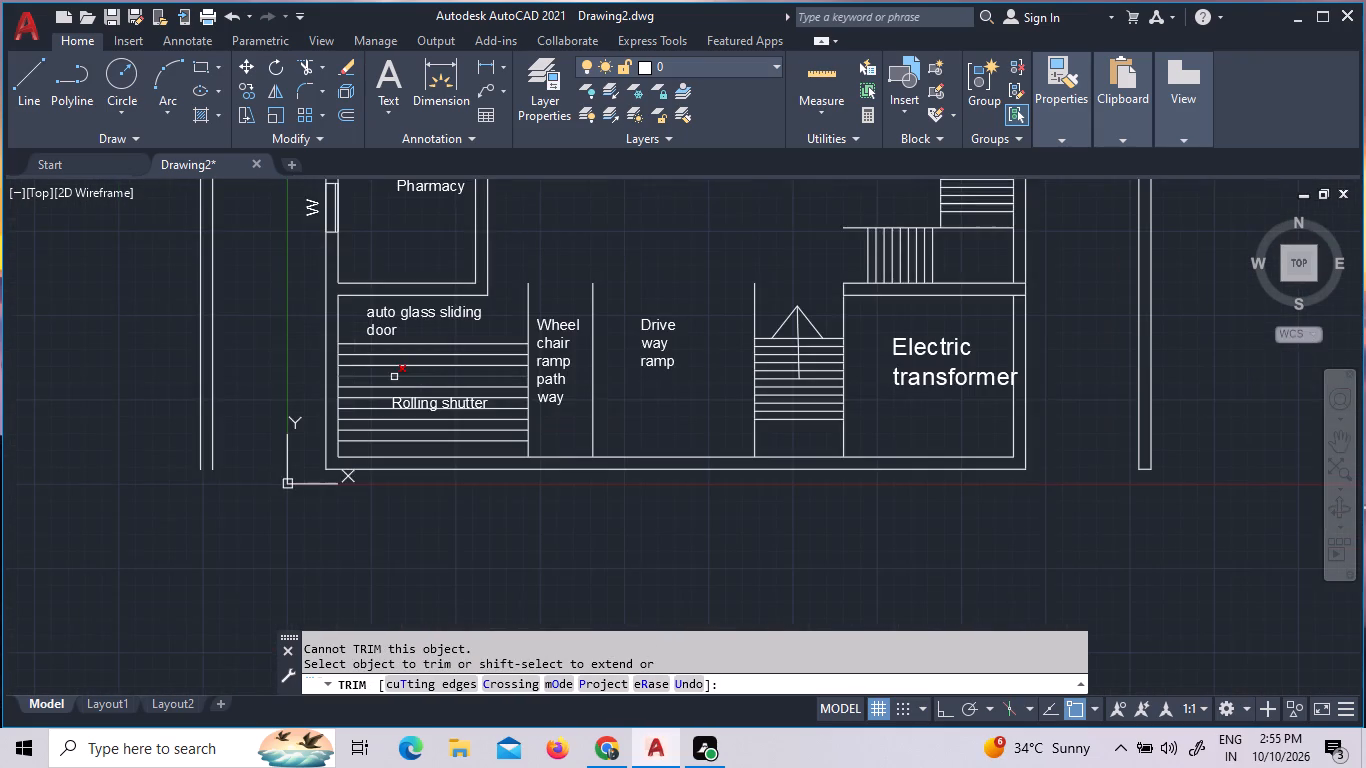
scroll(393, 377, "down", 5)
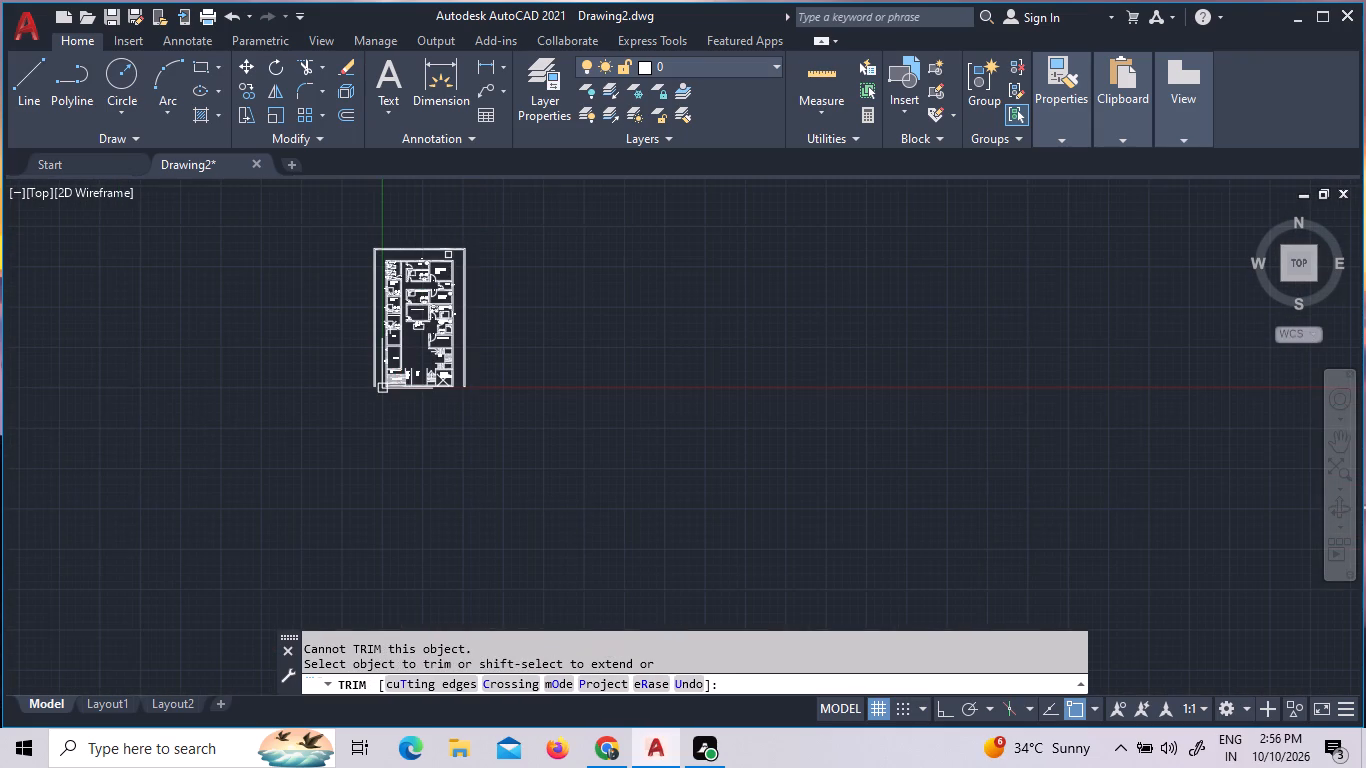
scroll(545, 199, "up", 3)
scroll(194, 364, "down", 2)
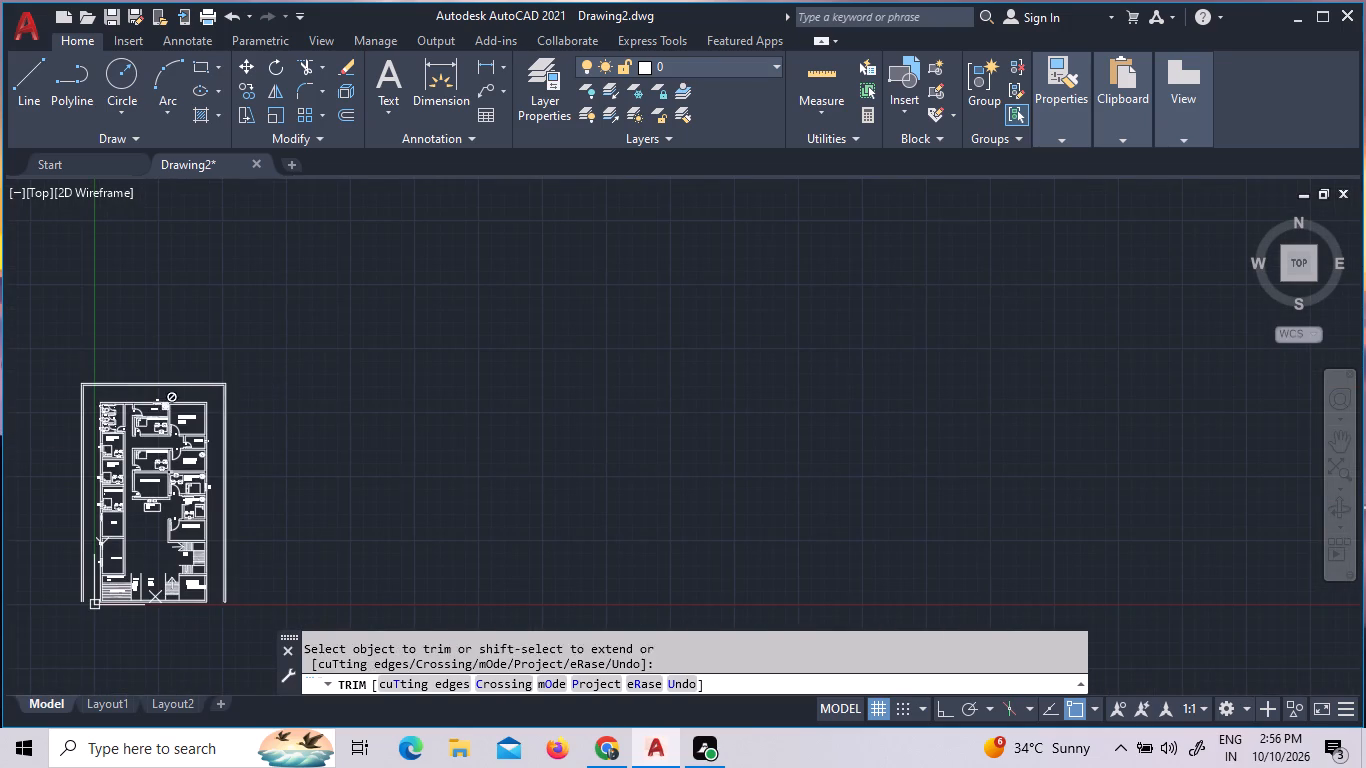
scroll(43, 442, "up", 4)
scroll(519, 464, "down", 1)
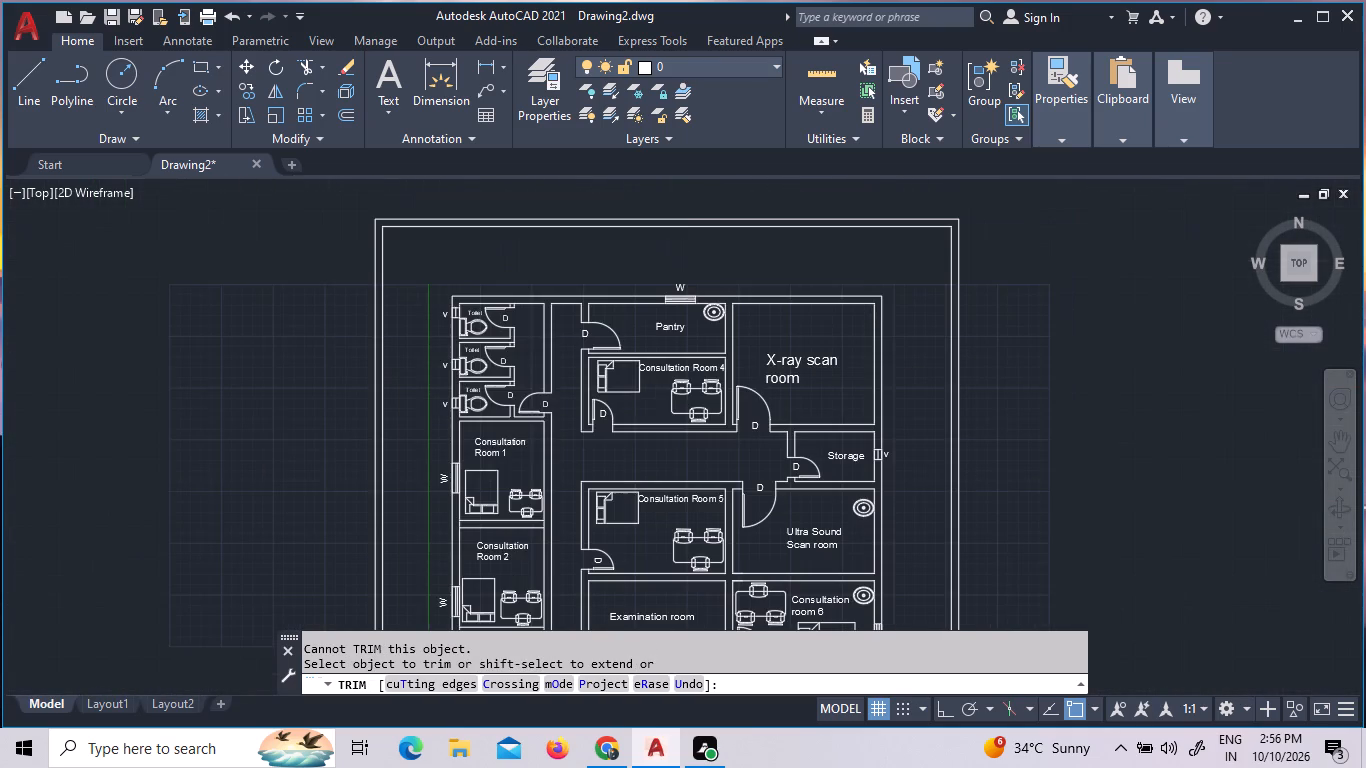
Draw a line across the east wall of Consultation Room 1, from the room's north-east inner corner to the outer wall face.
scroll(548, 460, "up", 3)
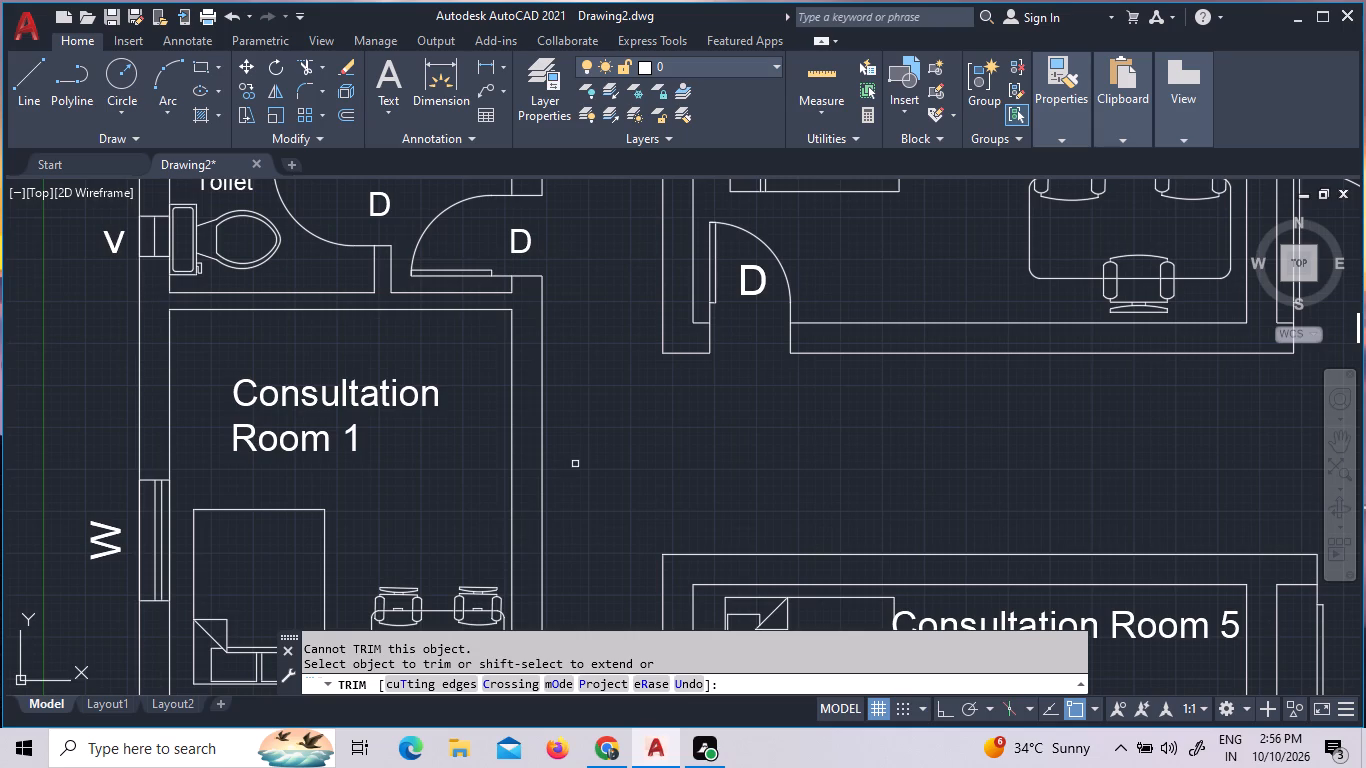
left_click(30, 92)
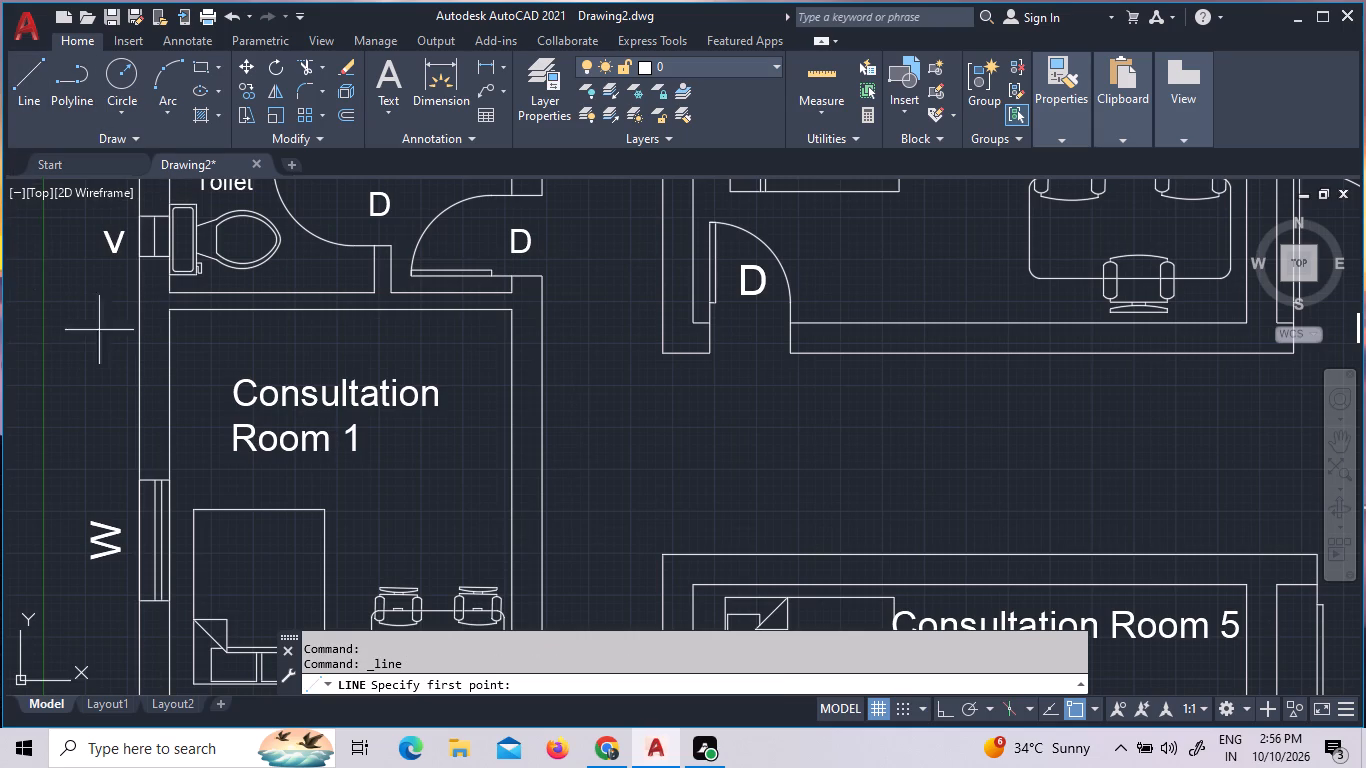
left_click(512, 309)
left_click(546, 306)
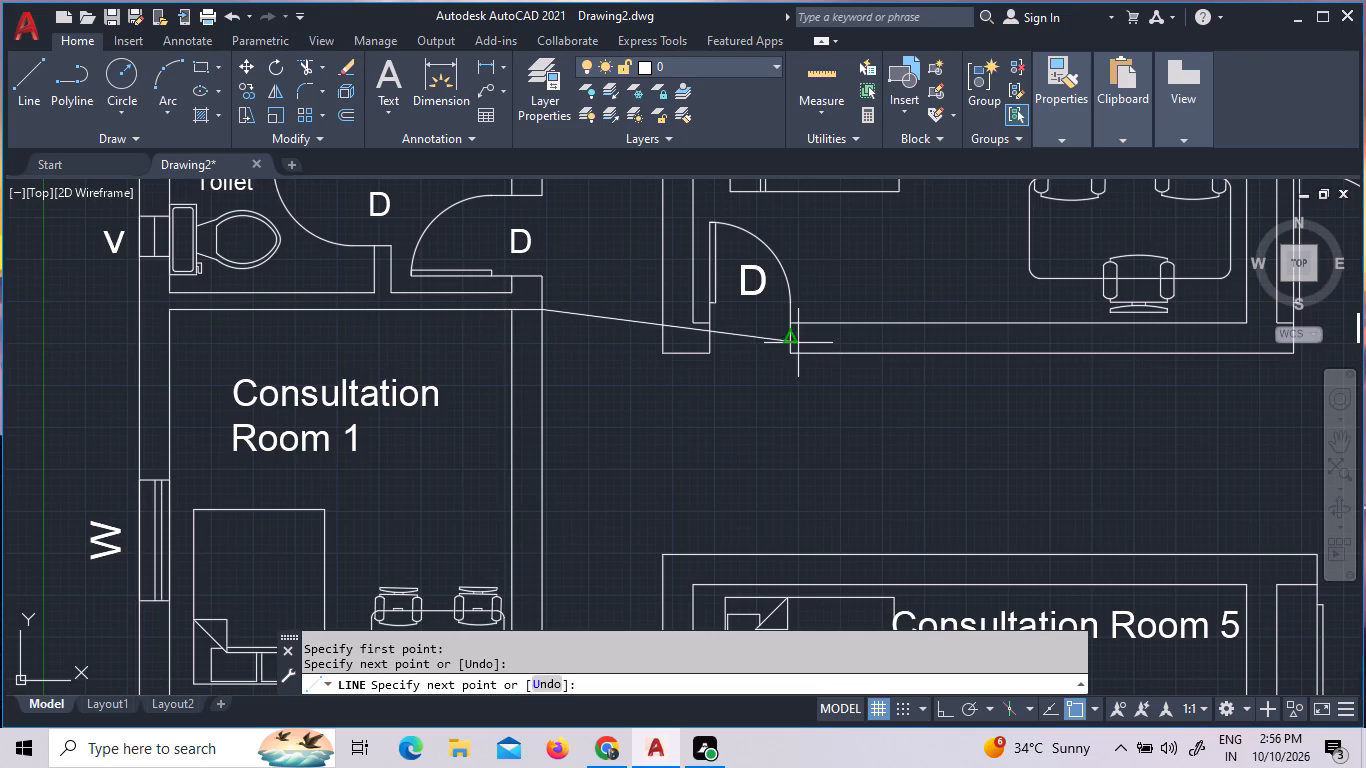
key("Escape")
Offset the short line across Consultation Room 1's east wall 5" to the south.
key("o")
key("Return")
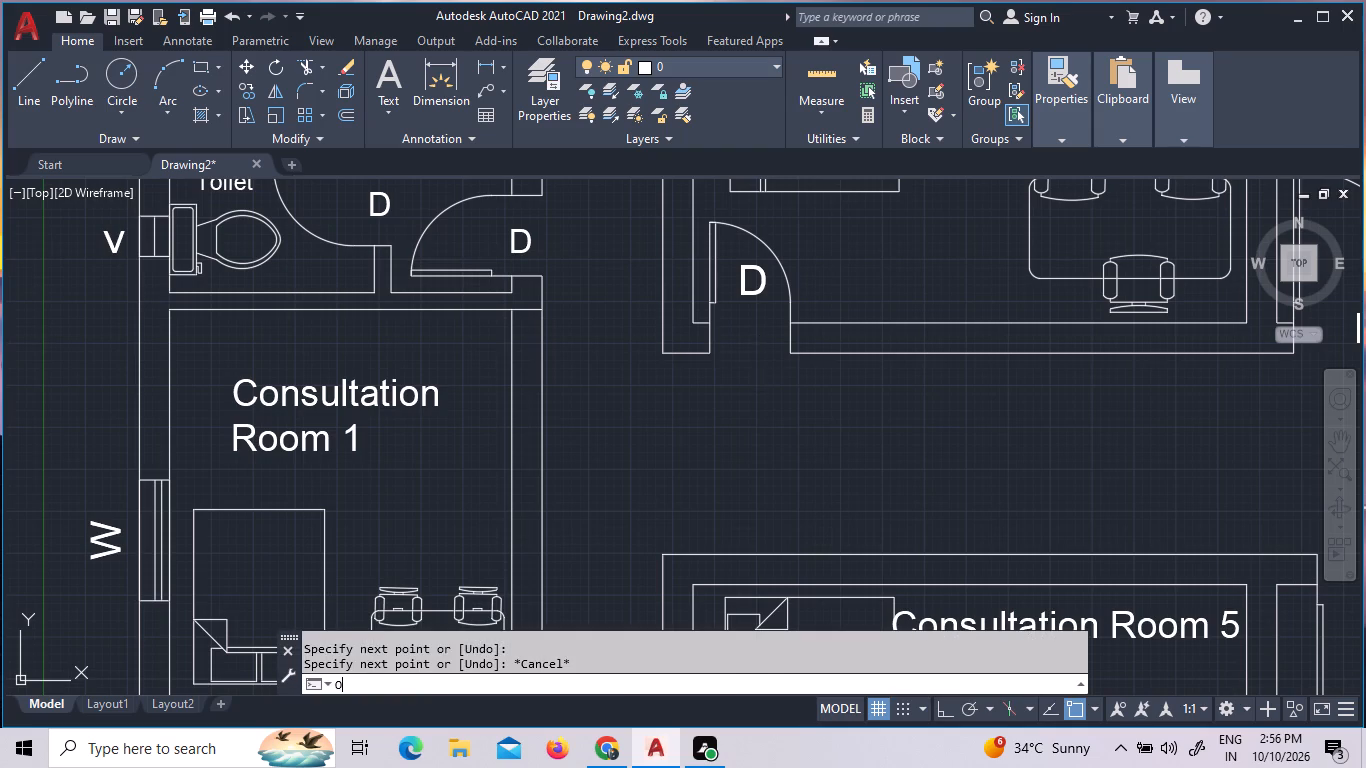
type("5'5")
key("BackSpace")
key("BackSpace")
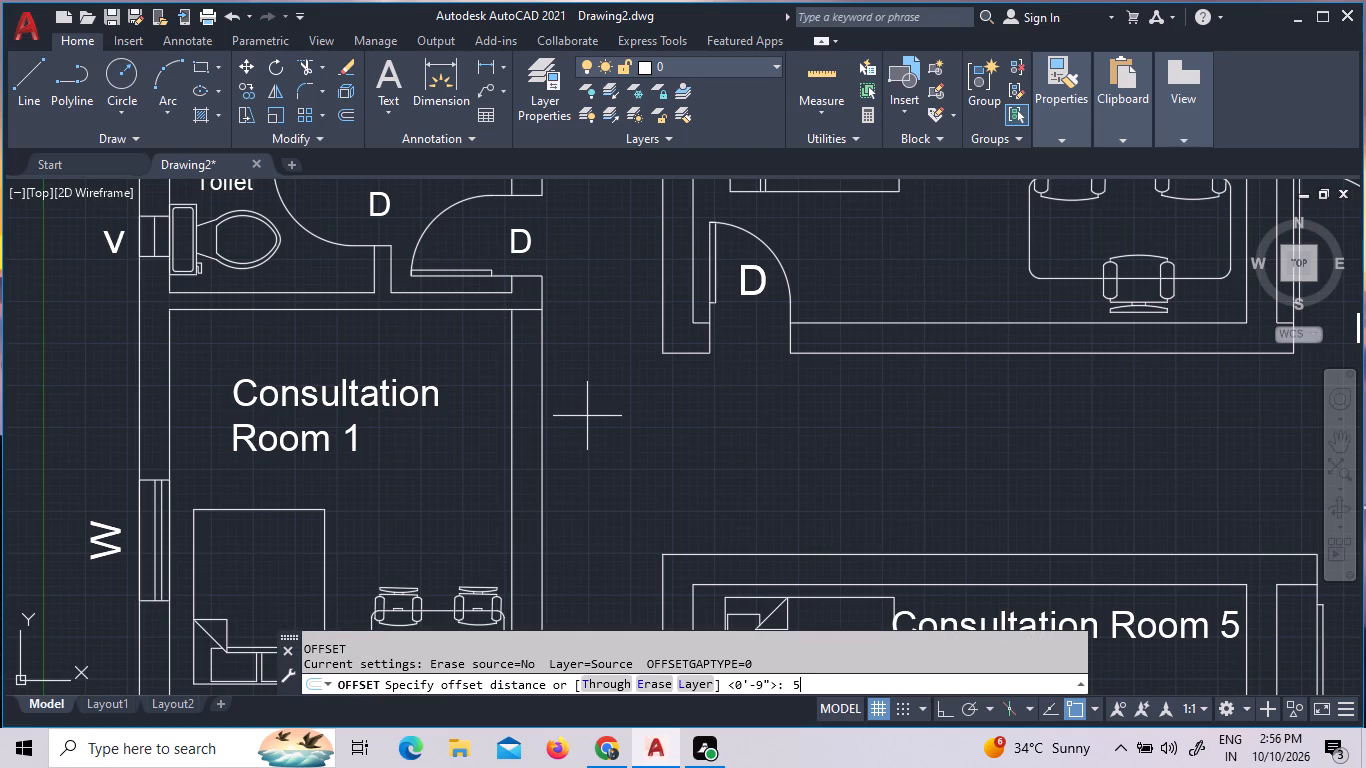
key("shift+quotedbl")
key("Return")
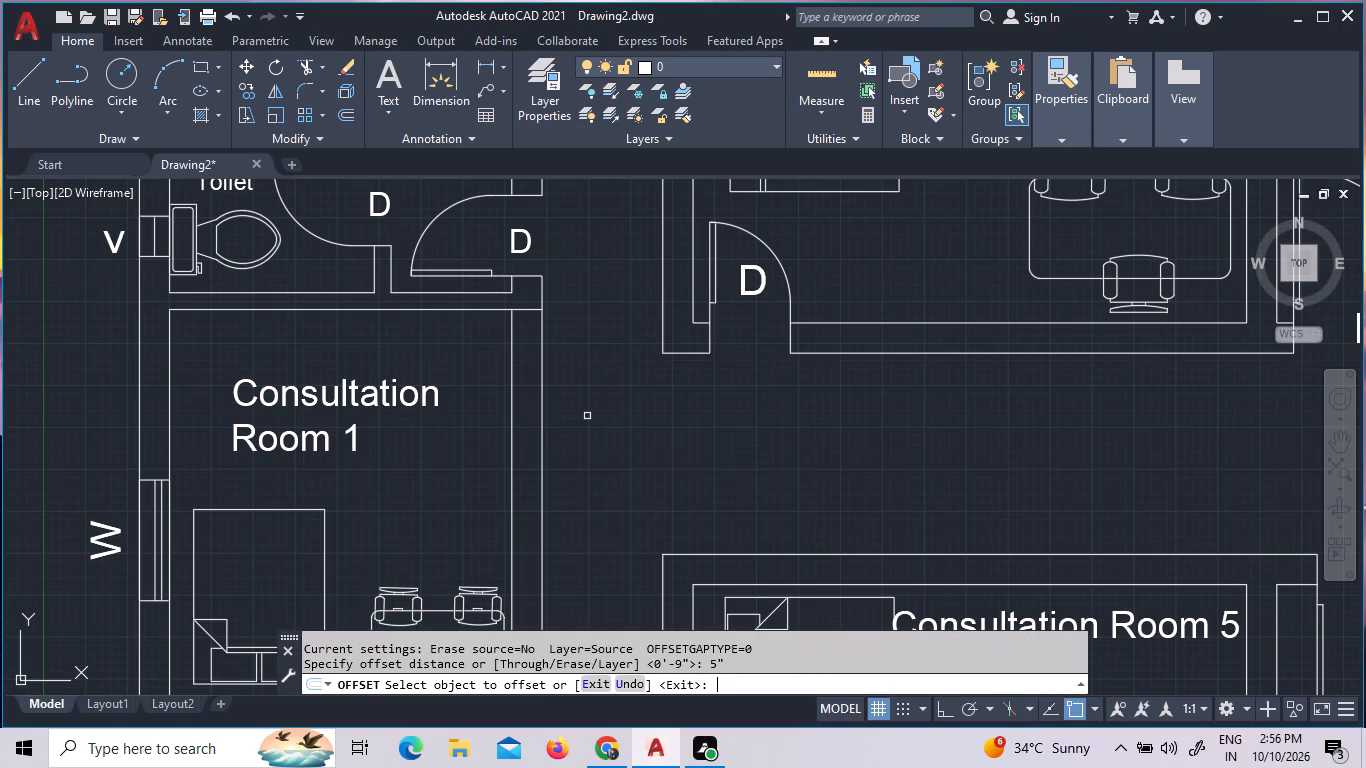
left_click(523, 308)
left_click(525, 342)
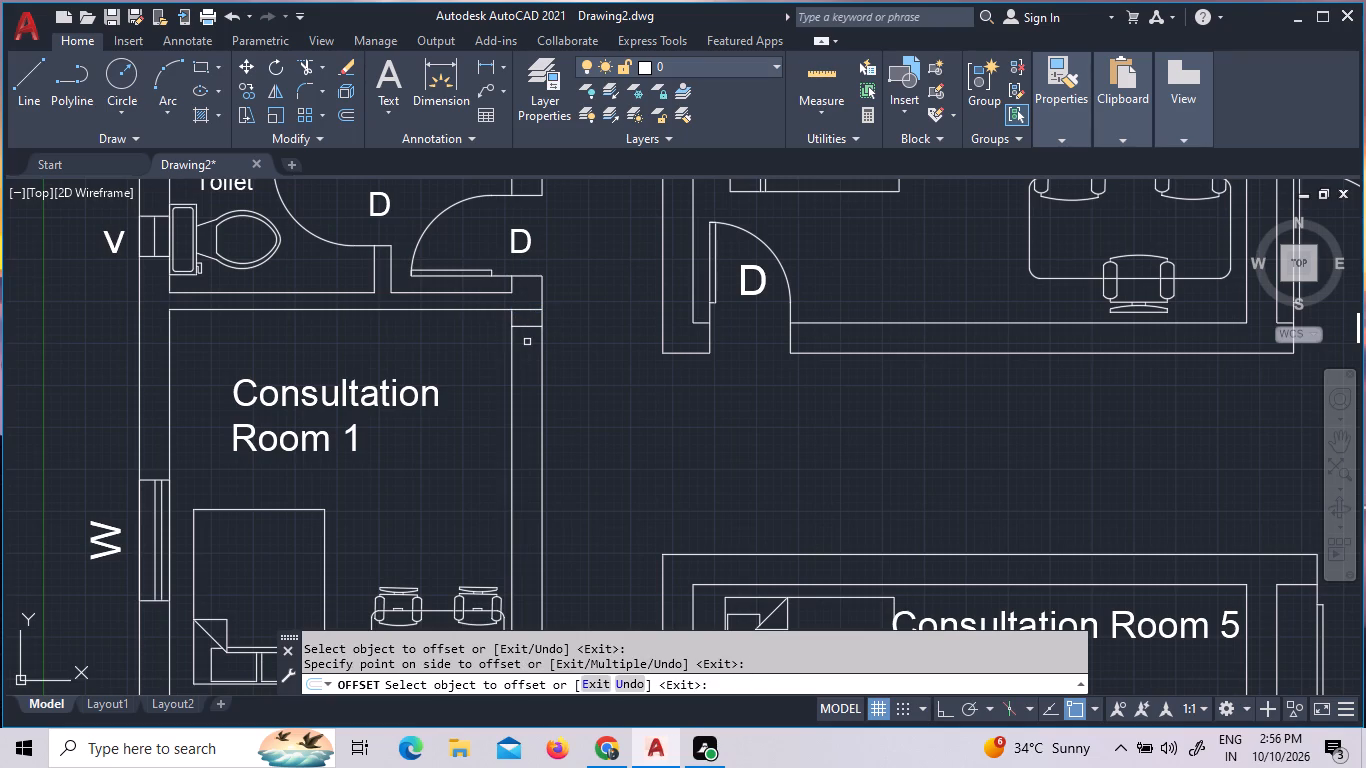
scroll(584, 354, "down", 1)
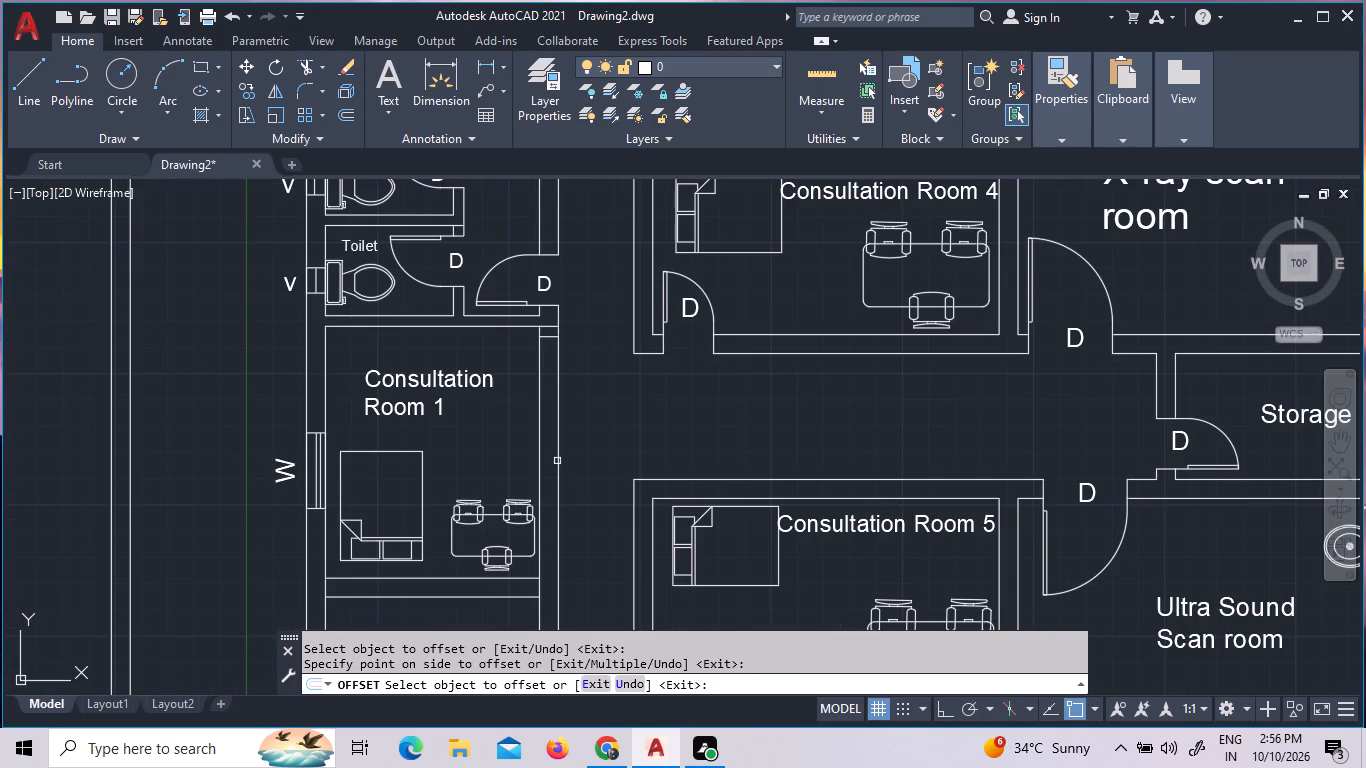
key("Escape")
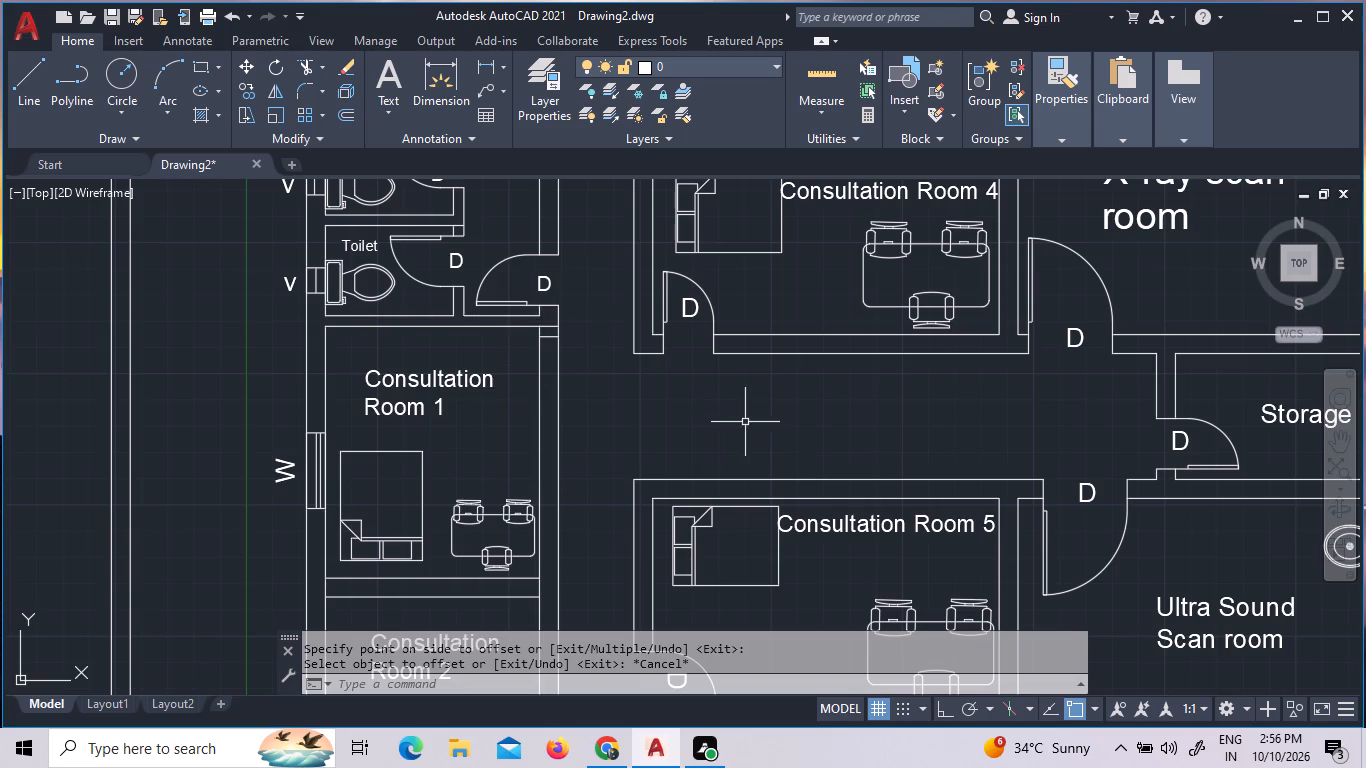
Mirror the door north of Consultation Room 1, its D label and short jamb line about the room's north wall line, keeping the originals.
scroll(1068, 441, "down", 3)
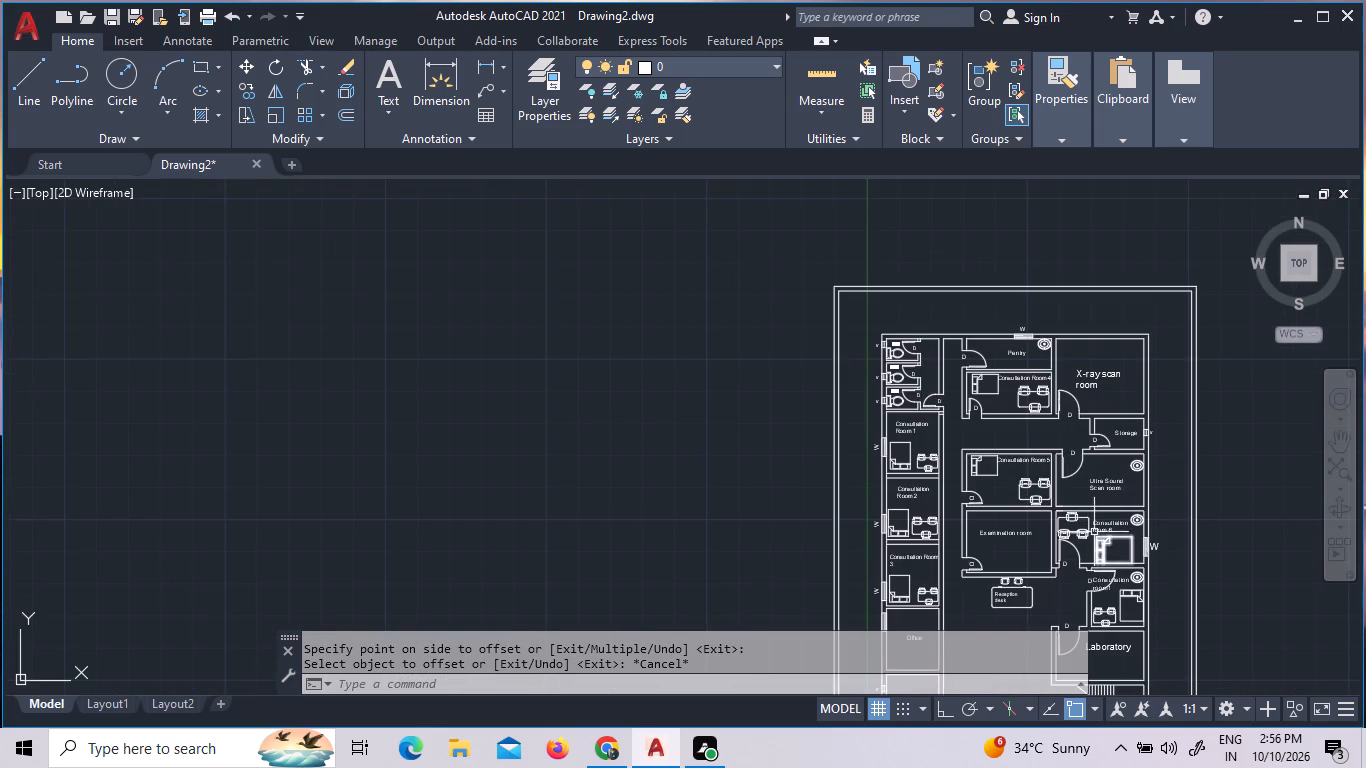
scroll(1065, 390, "up", 3)
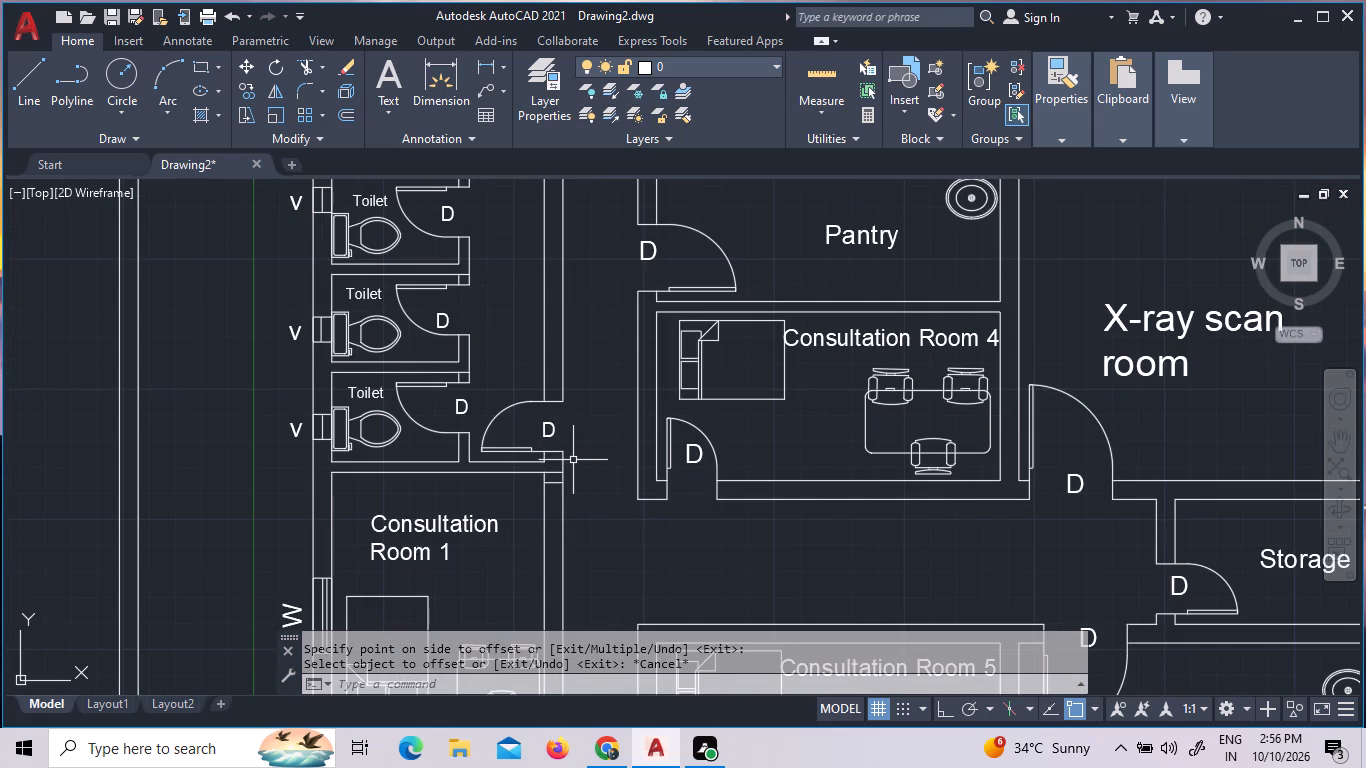
key("m")
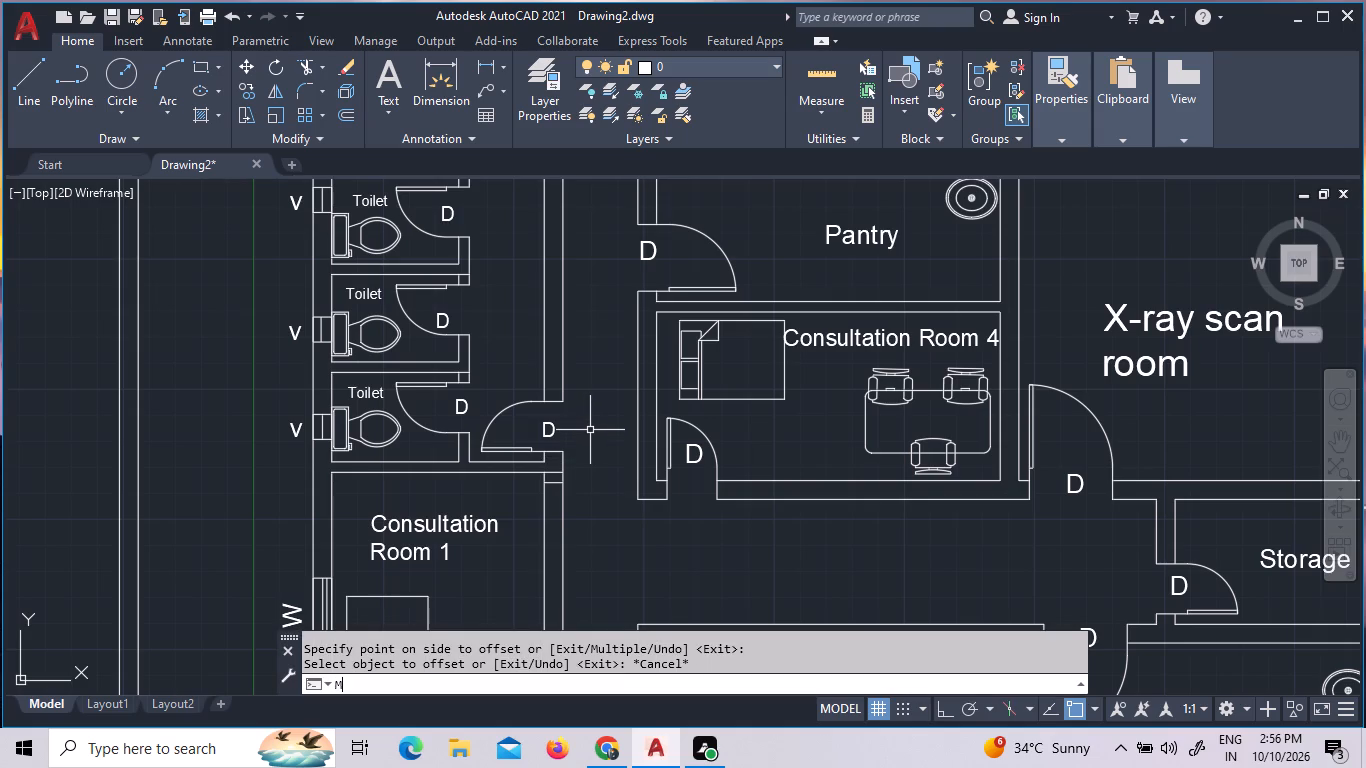
key("i")
key("Return")
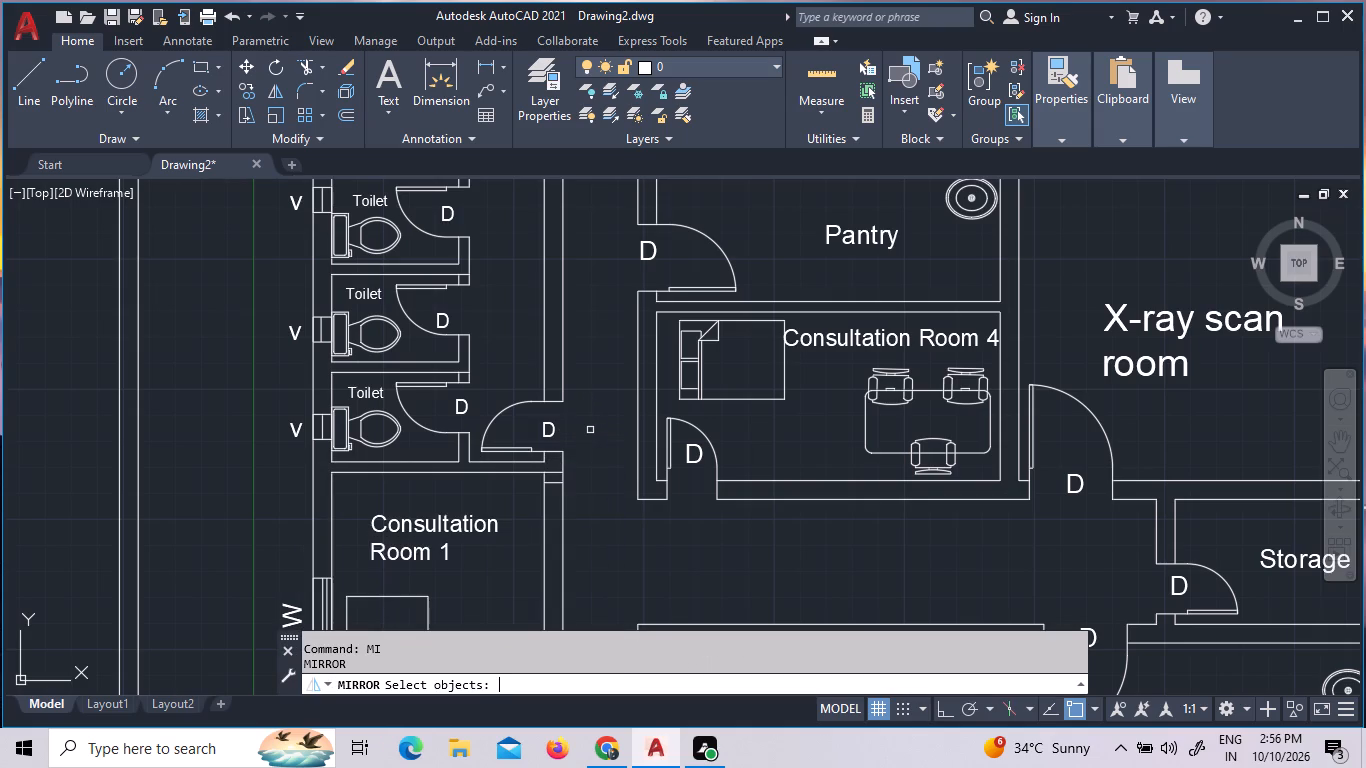
left_click(486, 386)
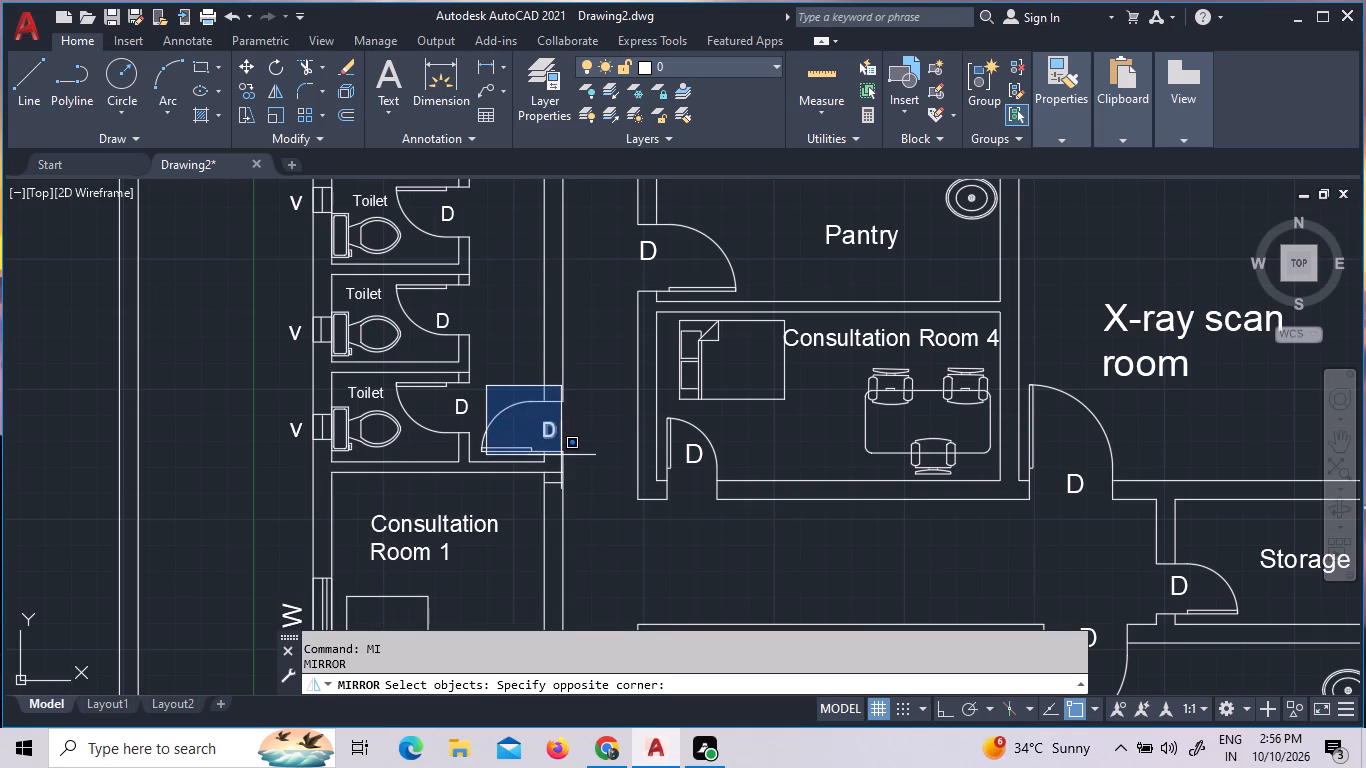
left_click(555, 441)
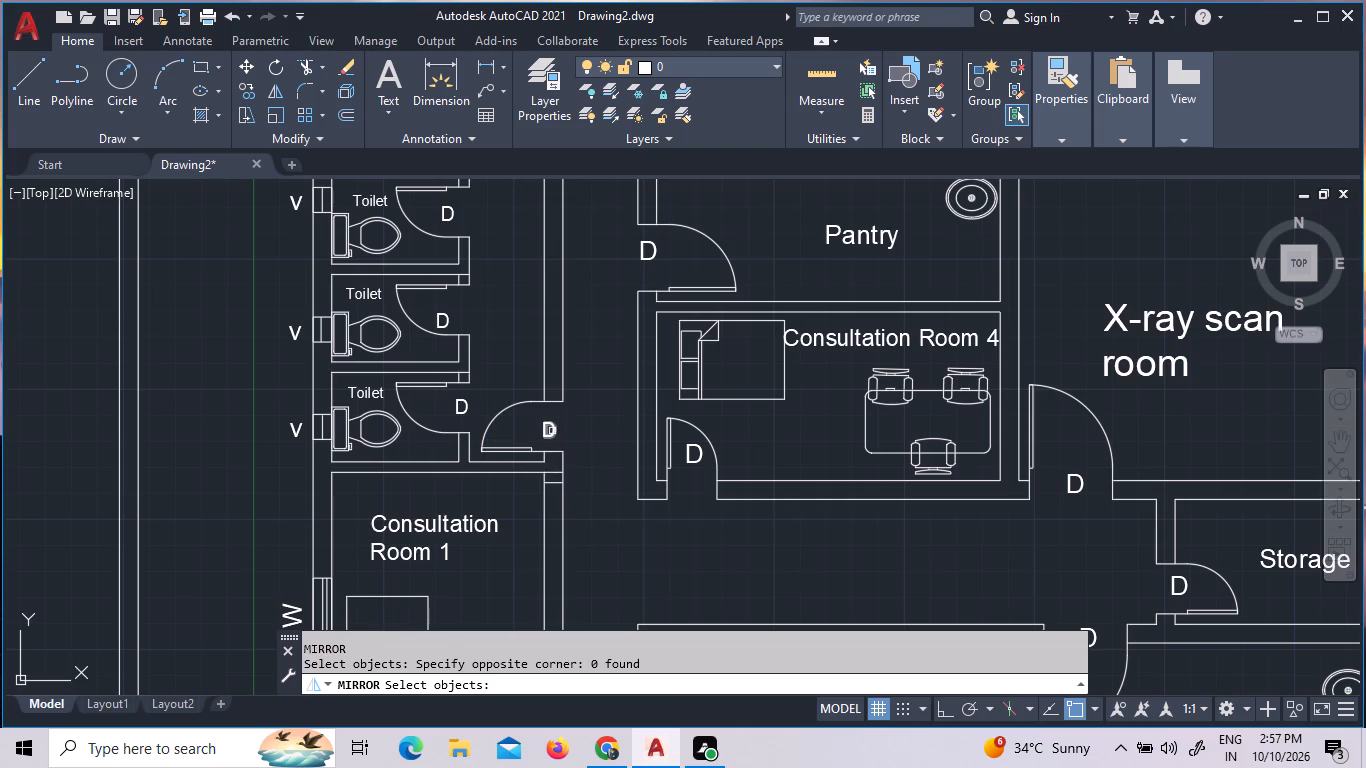
left_click(552, 431)
left_click(505, 412)
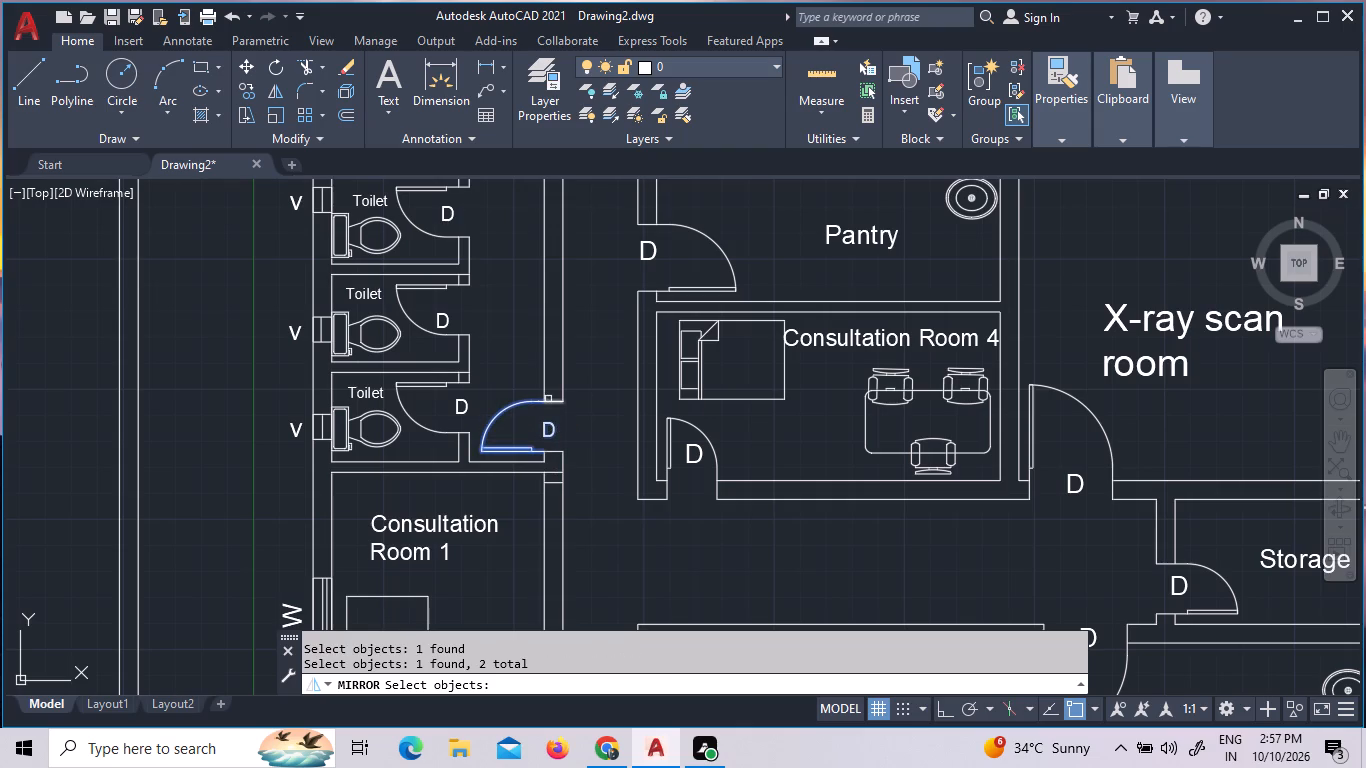
left_click(556, 402)
right_click(602, 442)
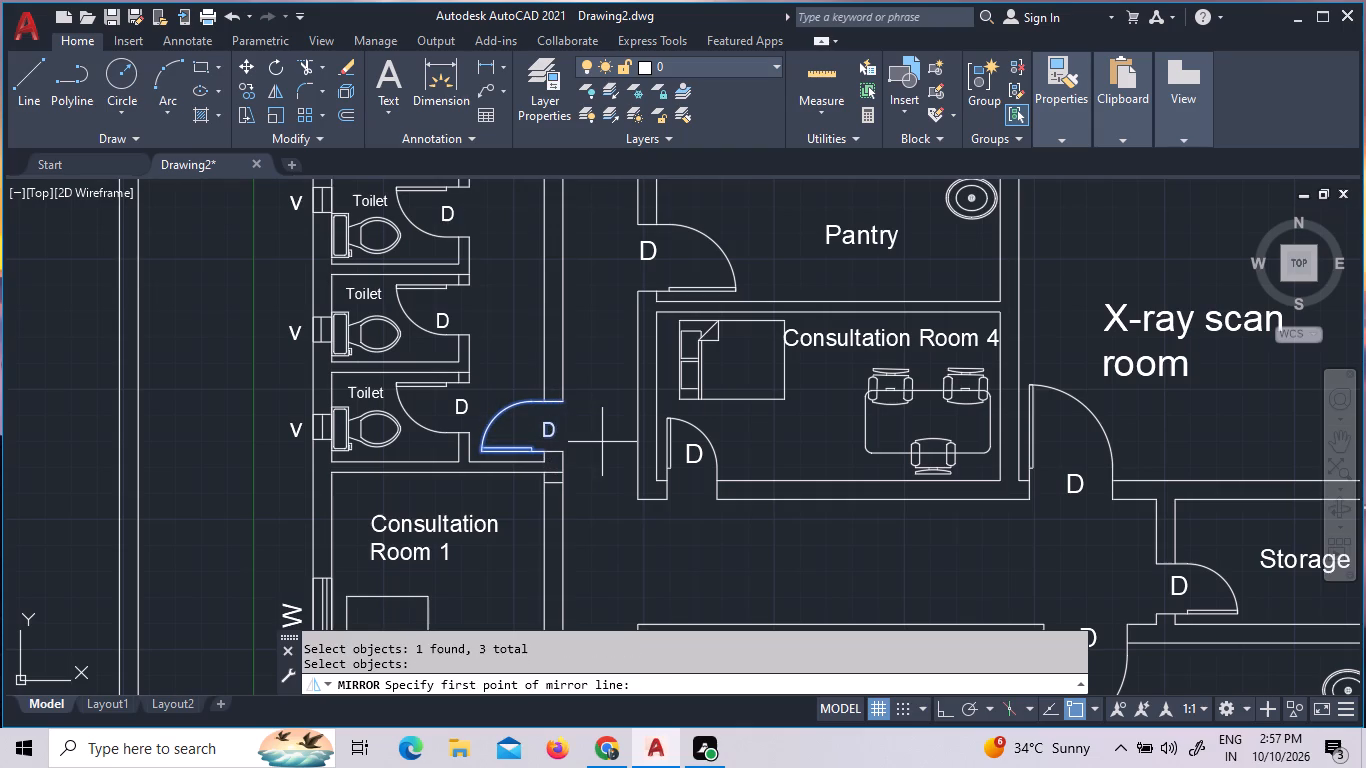
scroll(588, 486, "up", 2)
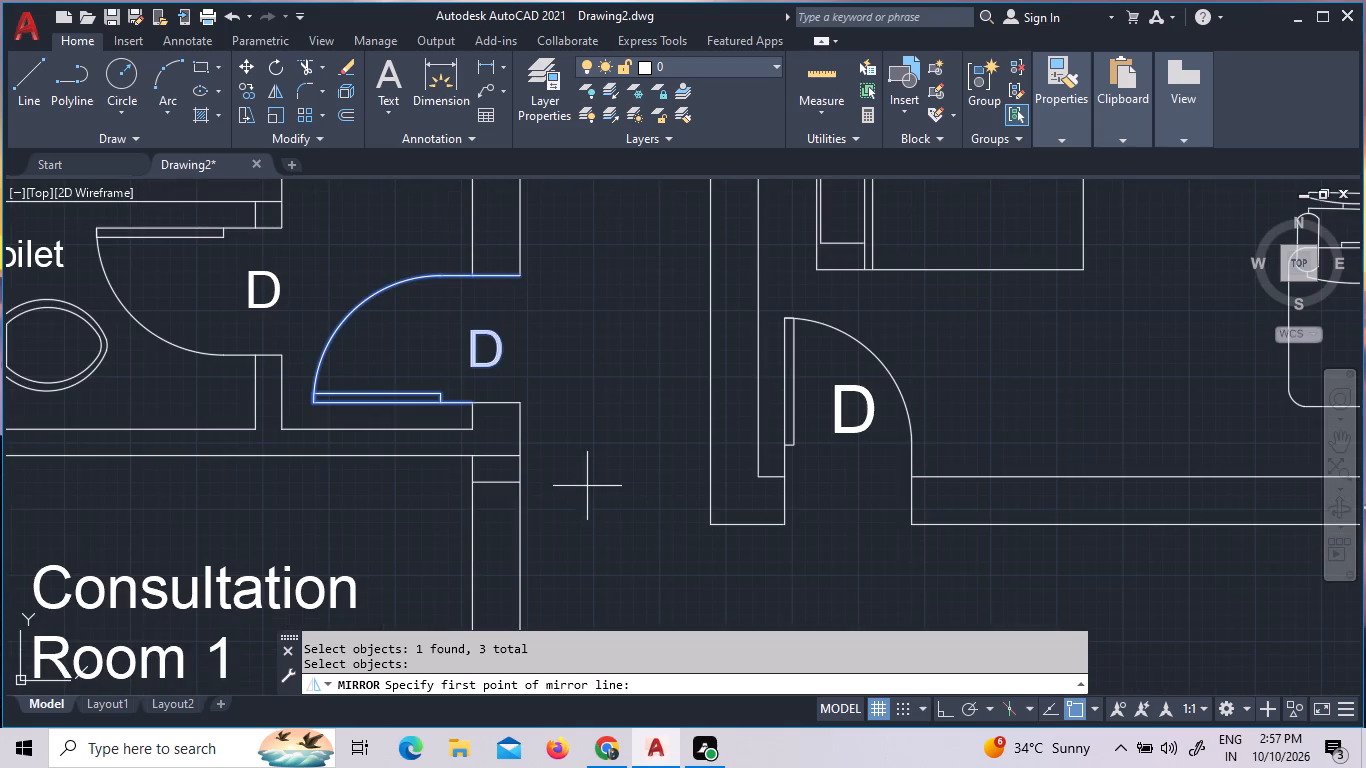
left_click(519, 451)
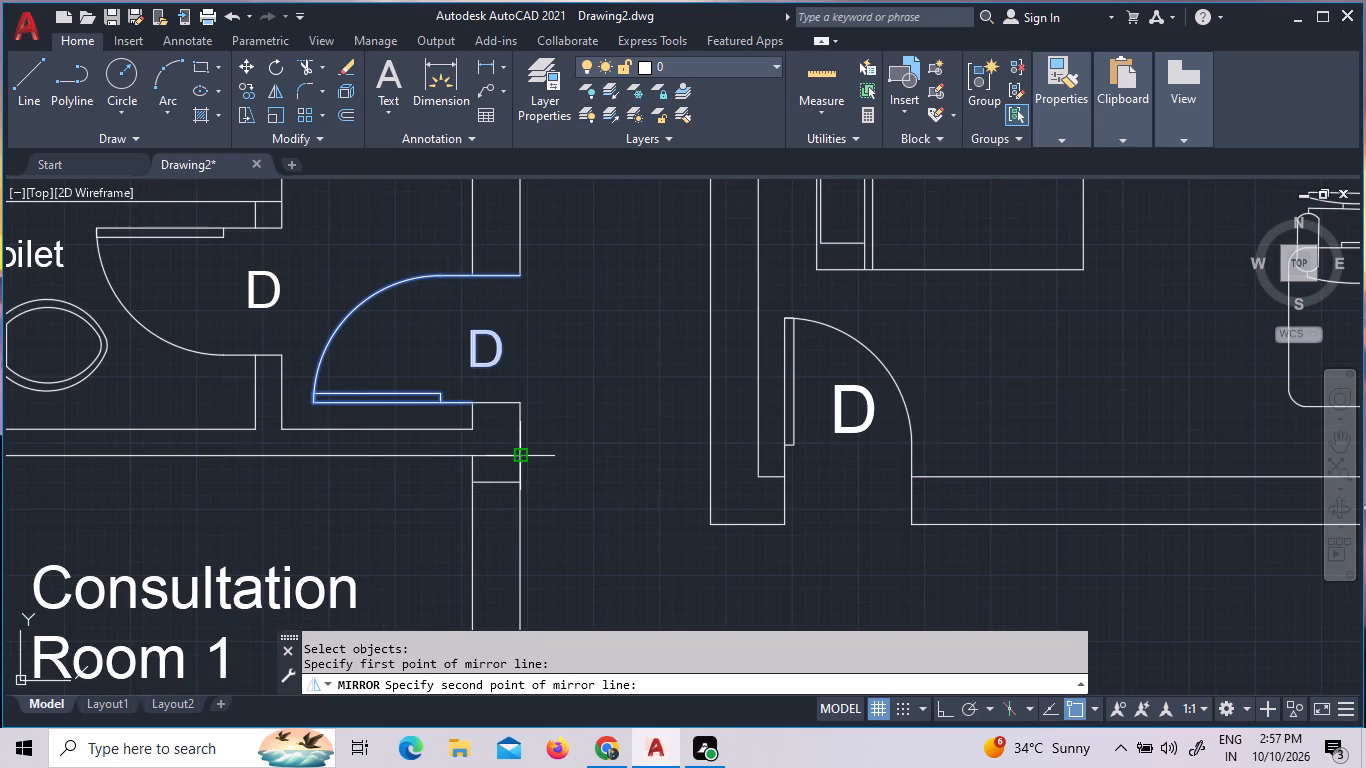
left_click(583, 466)
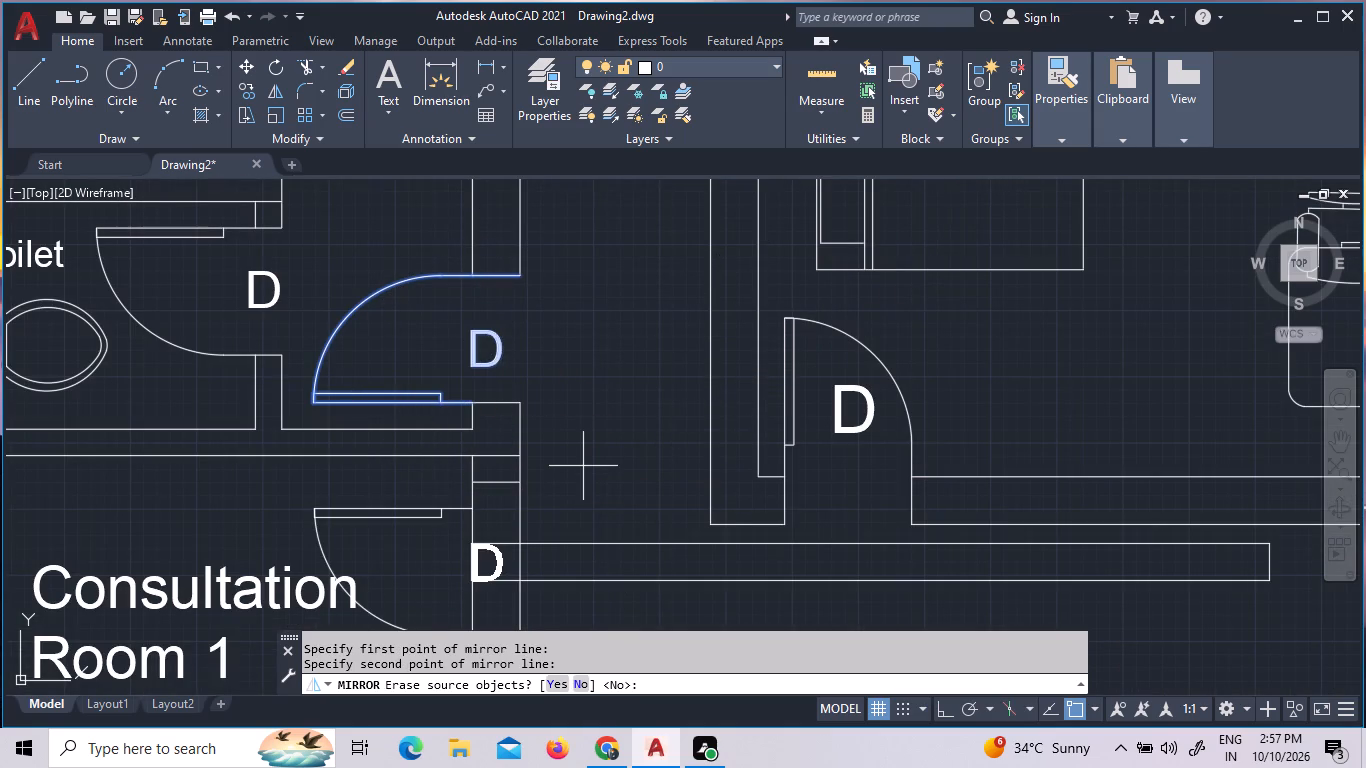
scroll(692, 599, "down", 1)
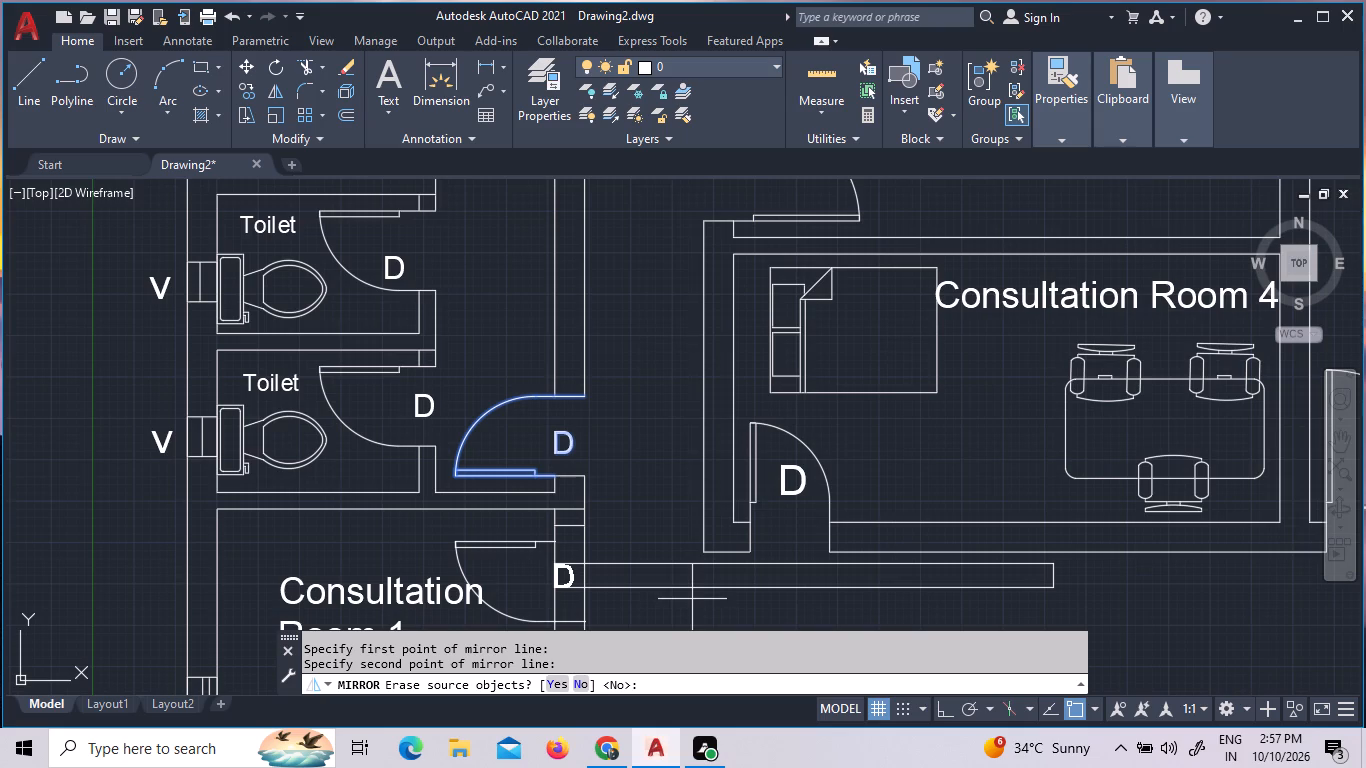
left_click(695, 595)
left_click(584, 685)
Move the mirrored door north so its hinge-side end meets the inner end of the offset line across Consultation Room 1's east wall.
scroll(620, 556, "down", 2)
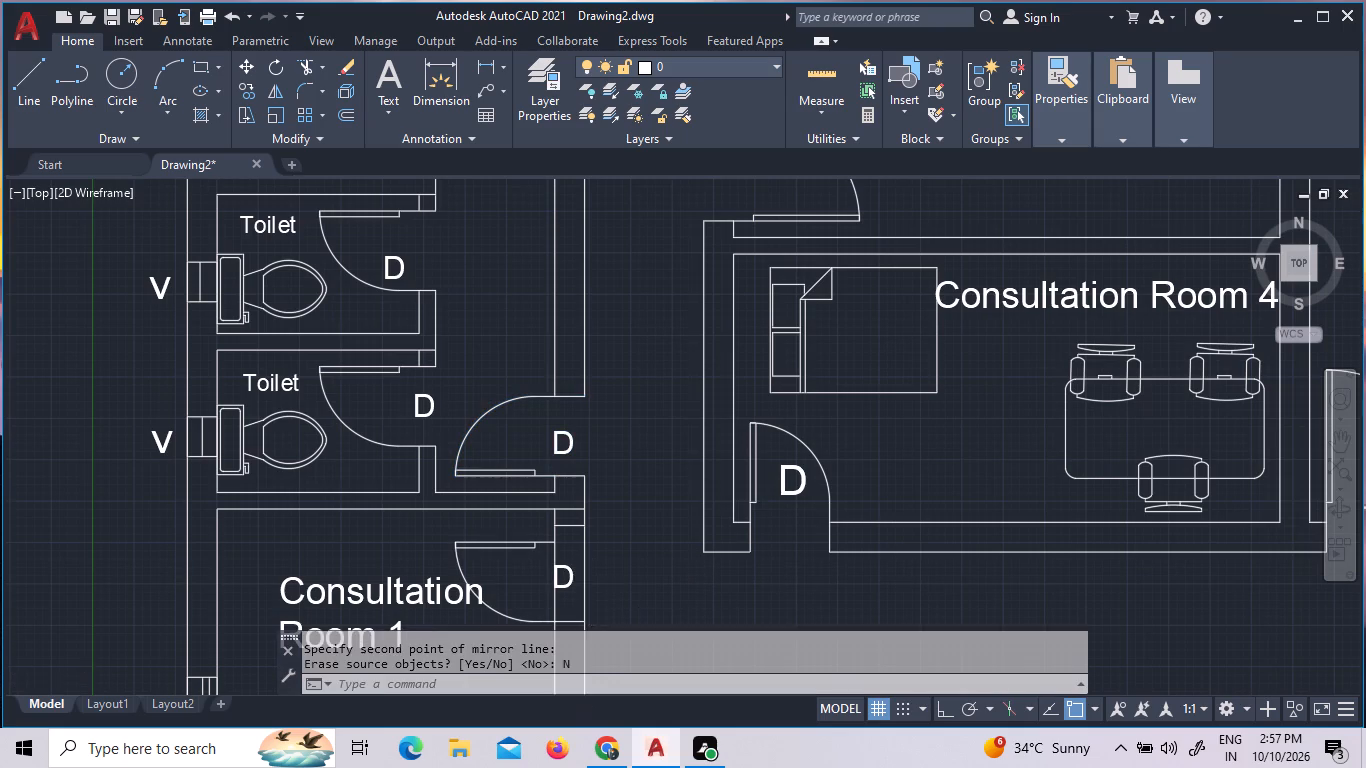
scroll(598, 538, "up", 4)
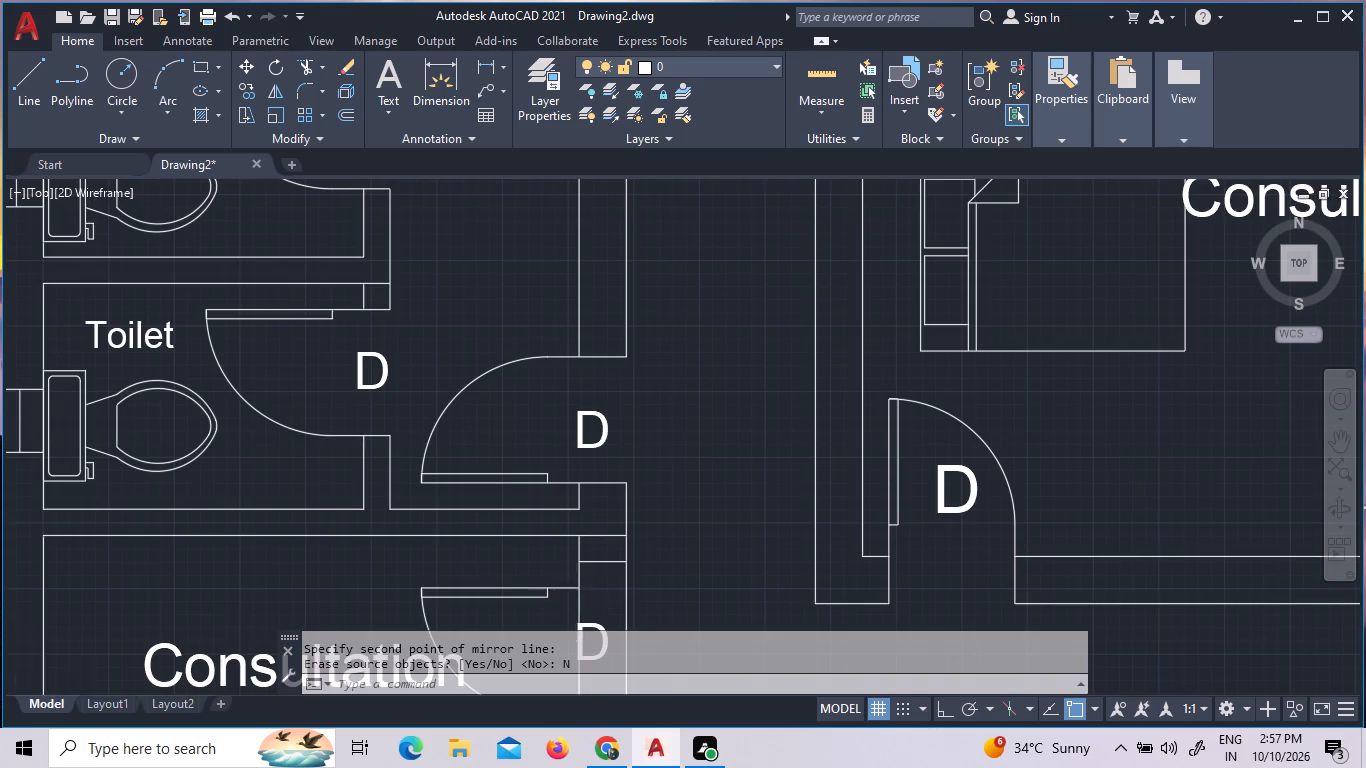
scroll(576, 608, "up", 2)
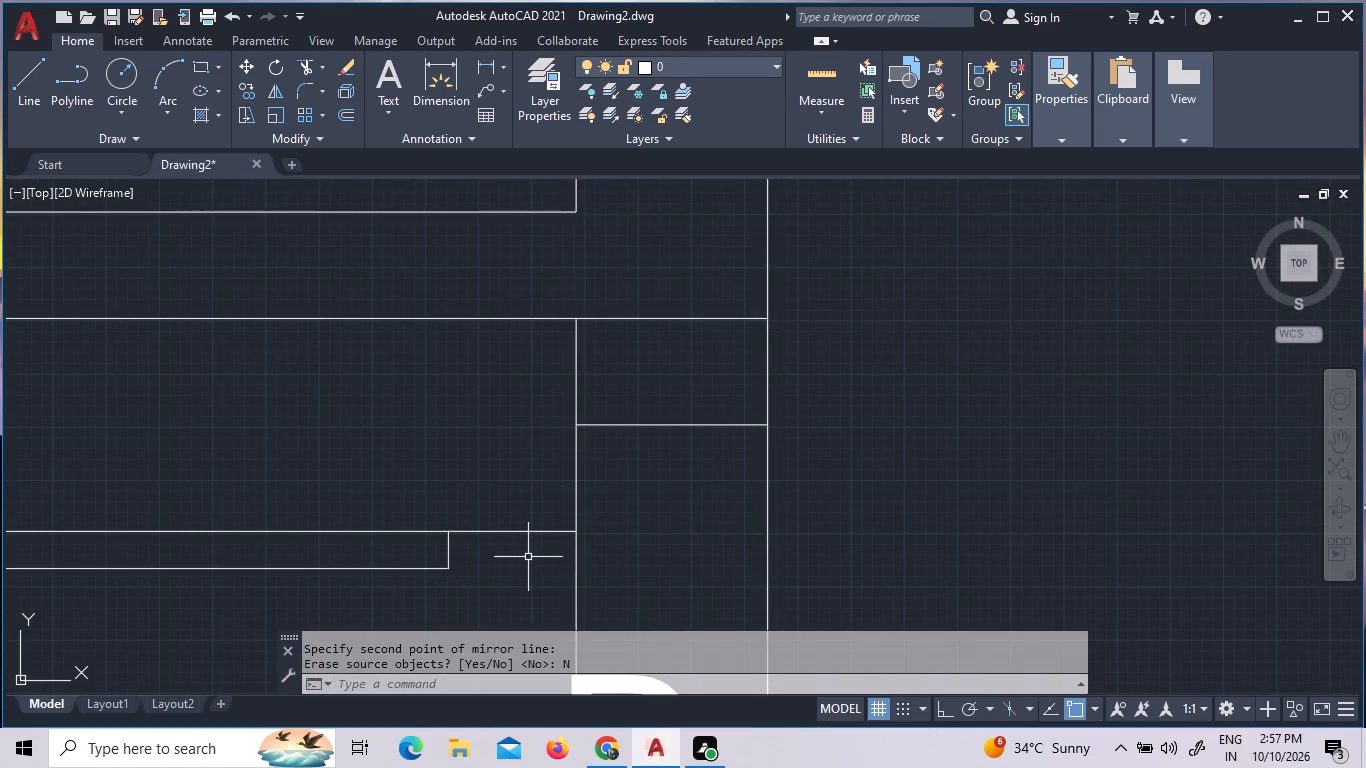
type("MO")
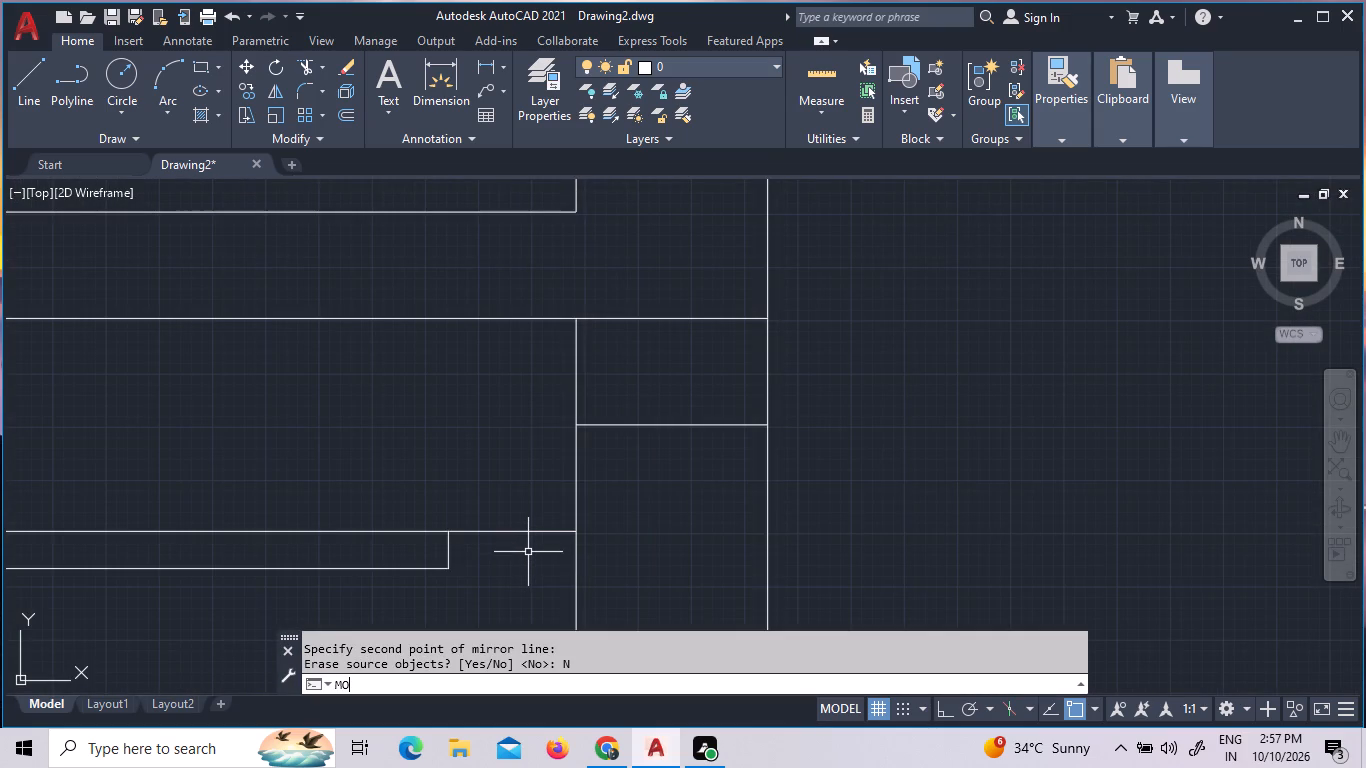
type("VE")
key("space")
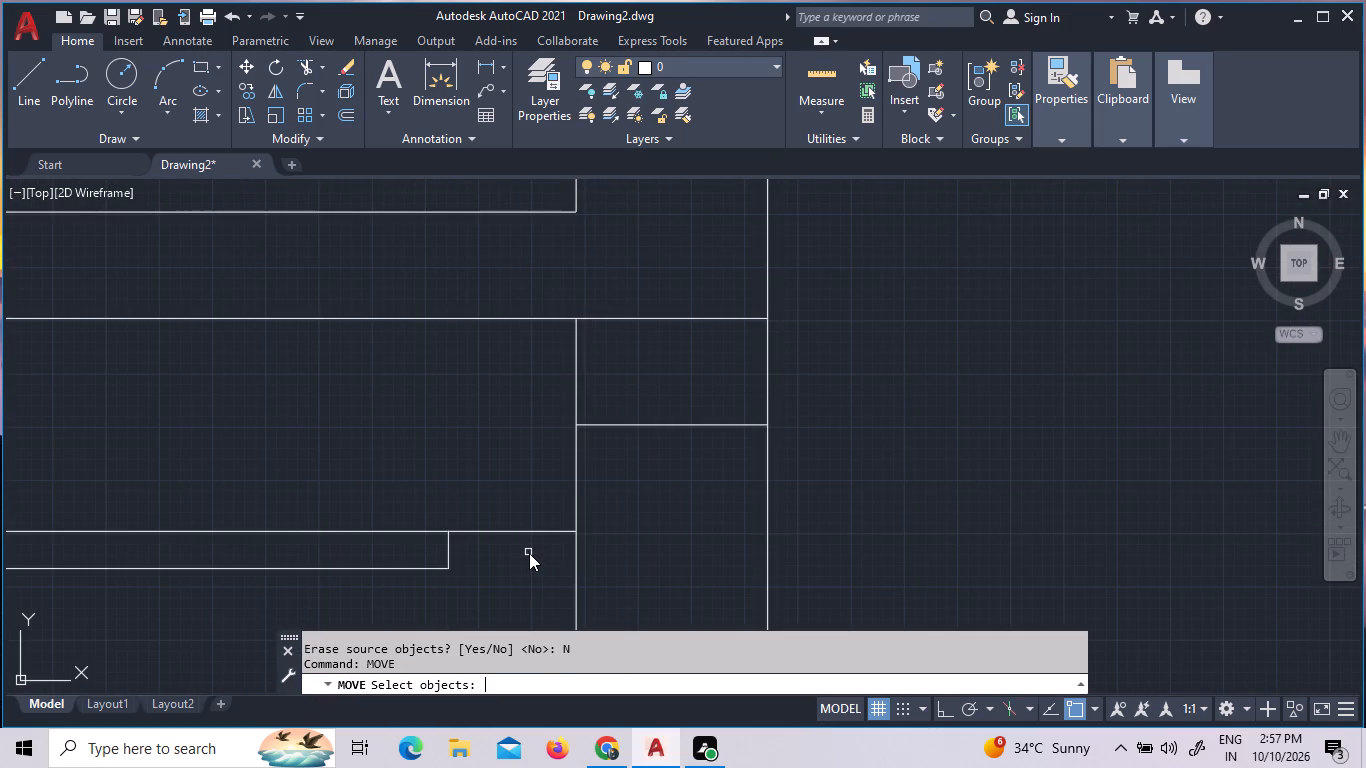
left_click(544, 532)
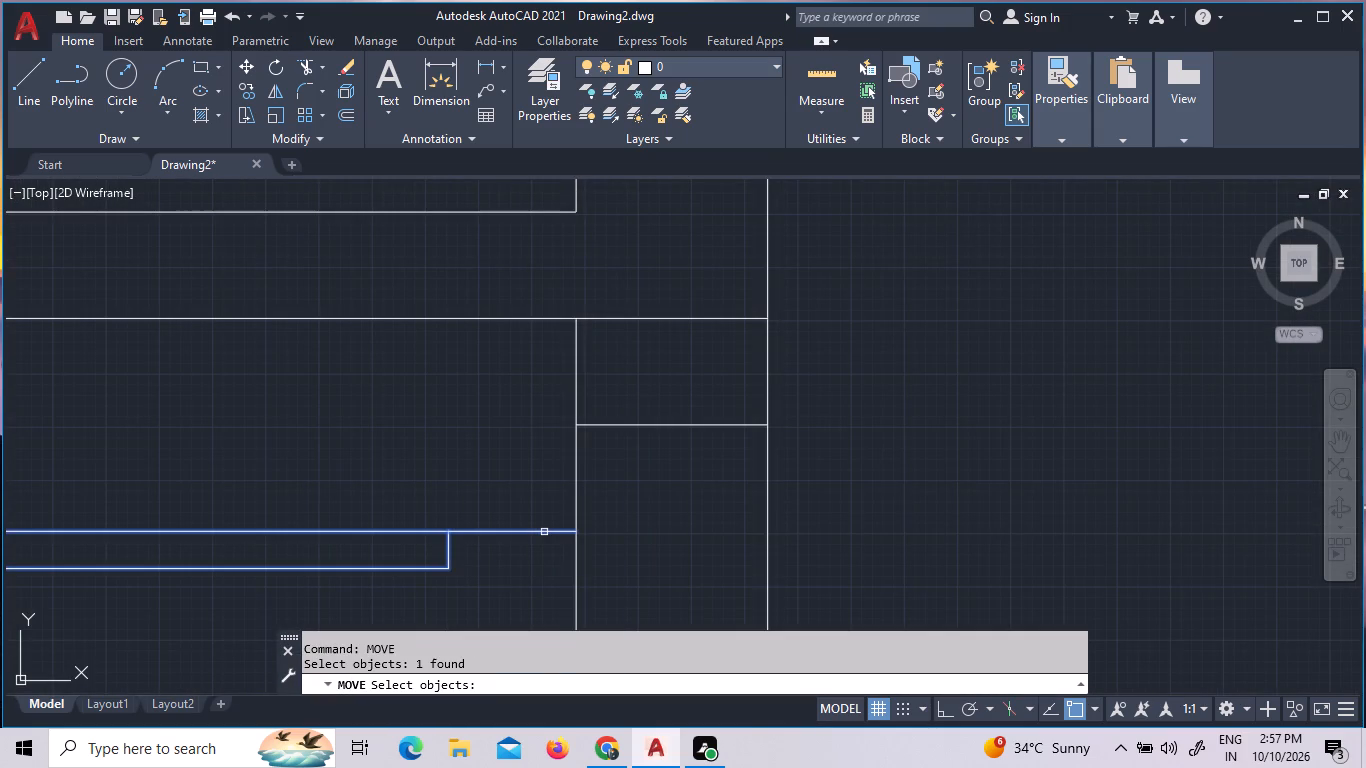
right_click(545, 533)
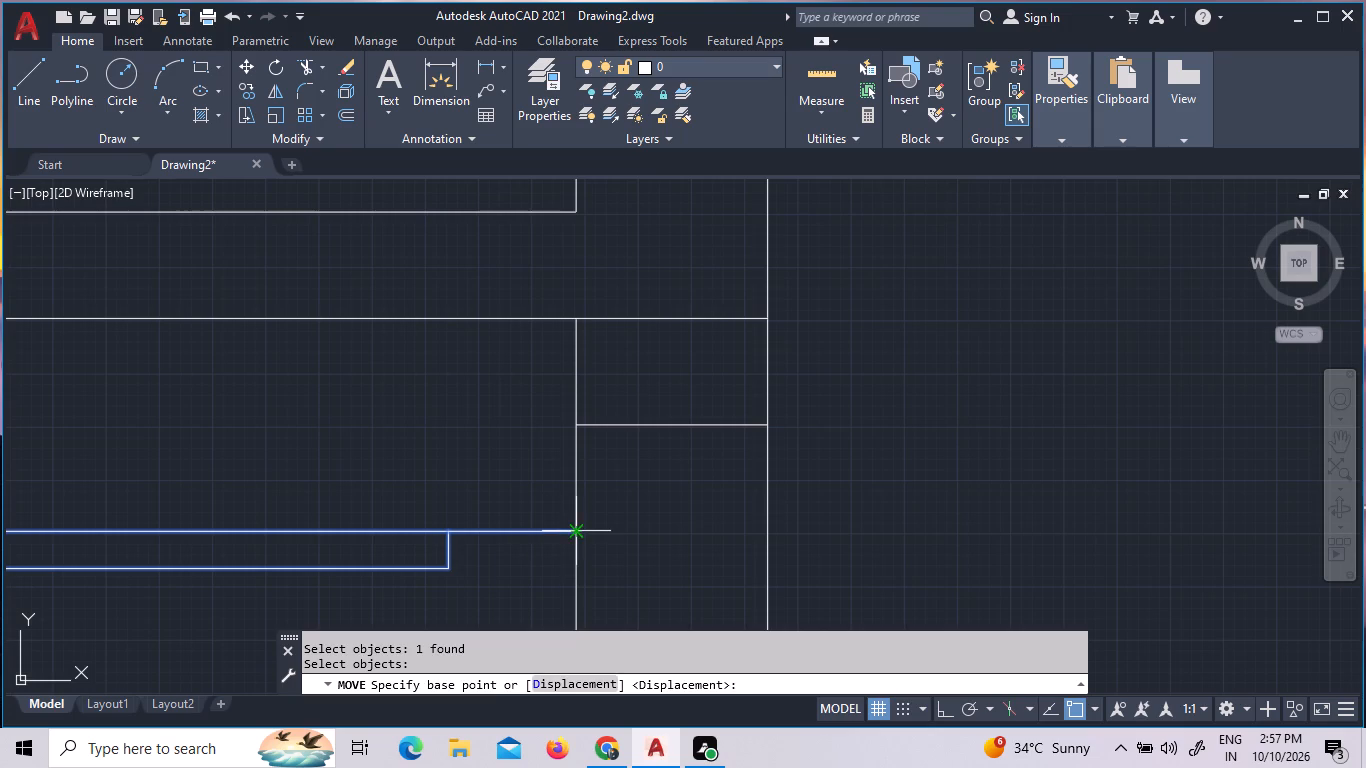
left_click(572, 529)
left_click(577, 424)
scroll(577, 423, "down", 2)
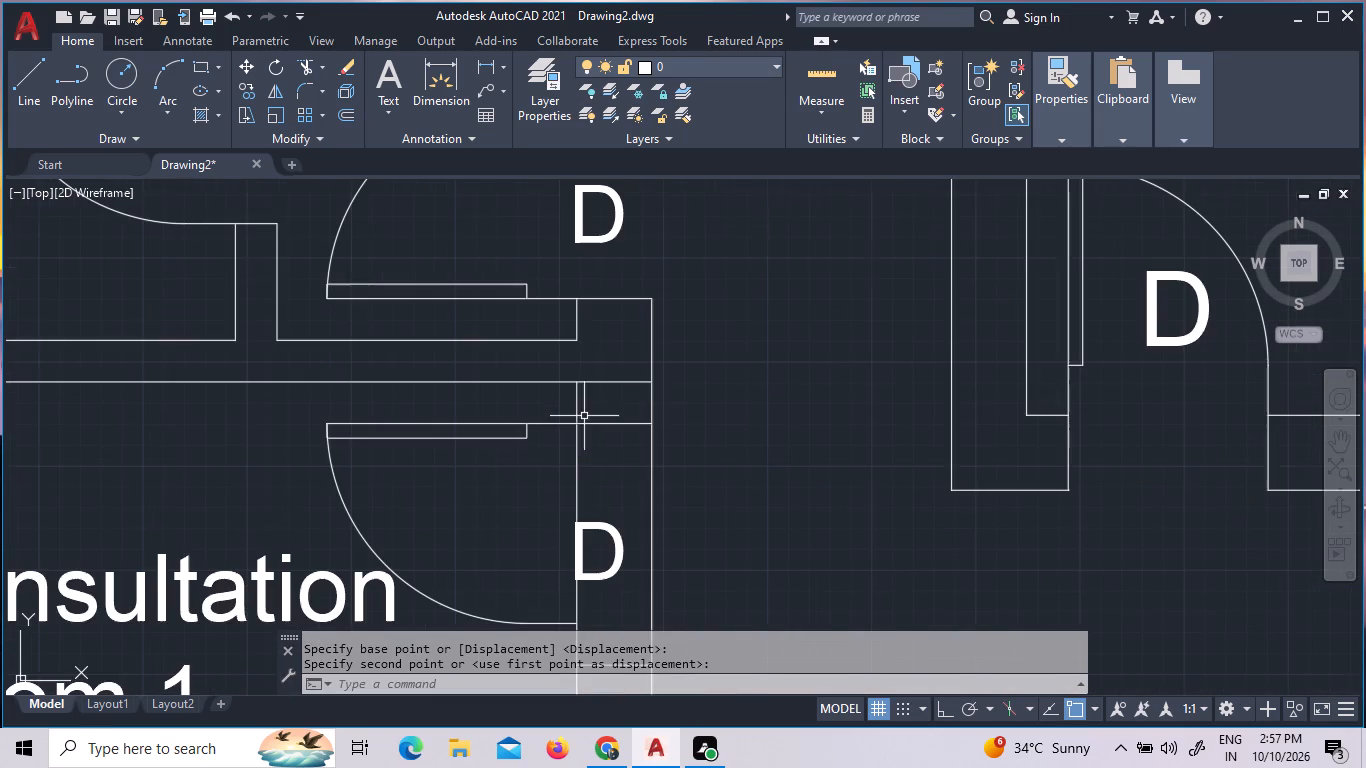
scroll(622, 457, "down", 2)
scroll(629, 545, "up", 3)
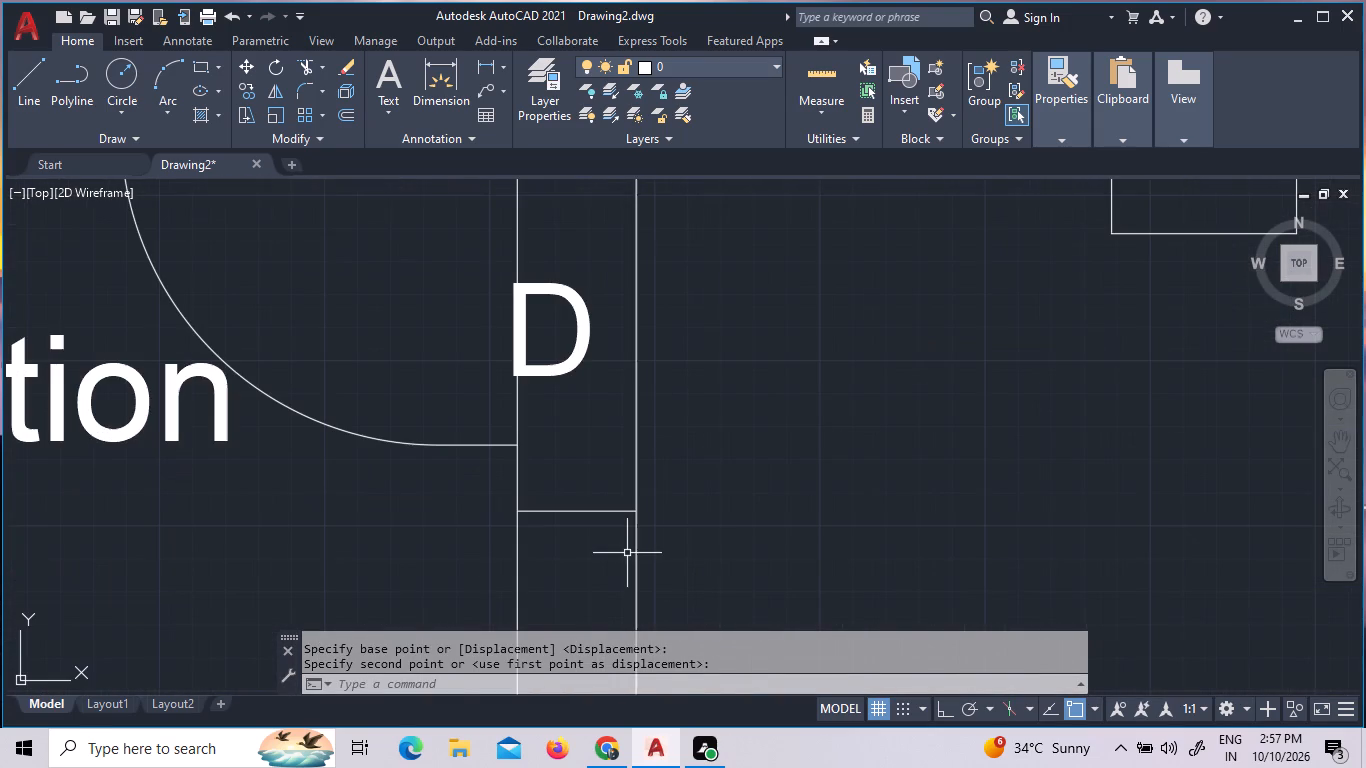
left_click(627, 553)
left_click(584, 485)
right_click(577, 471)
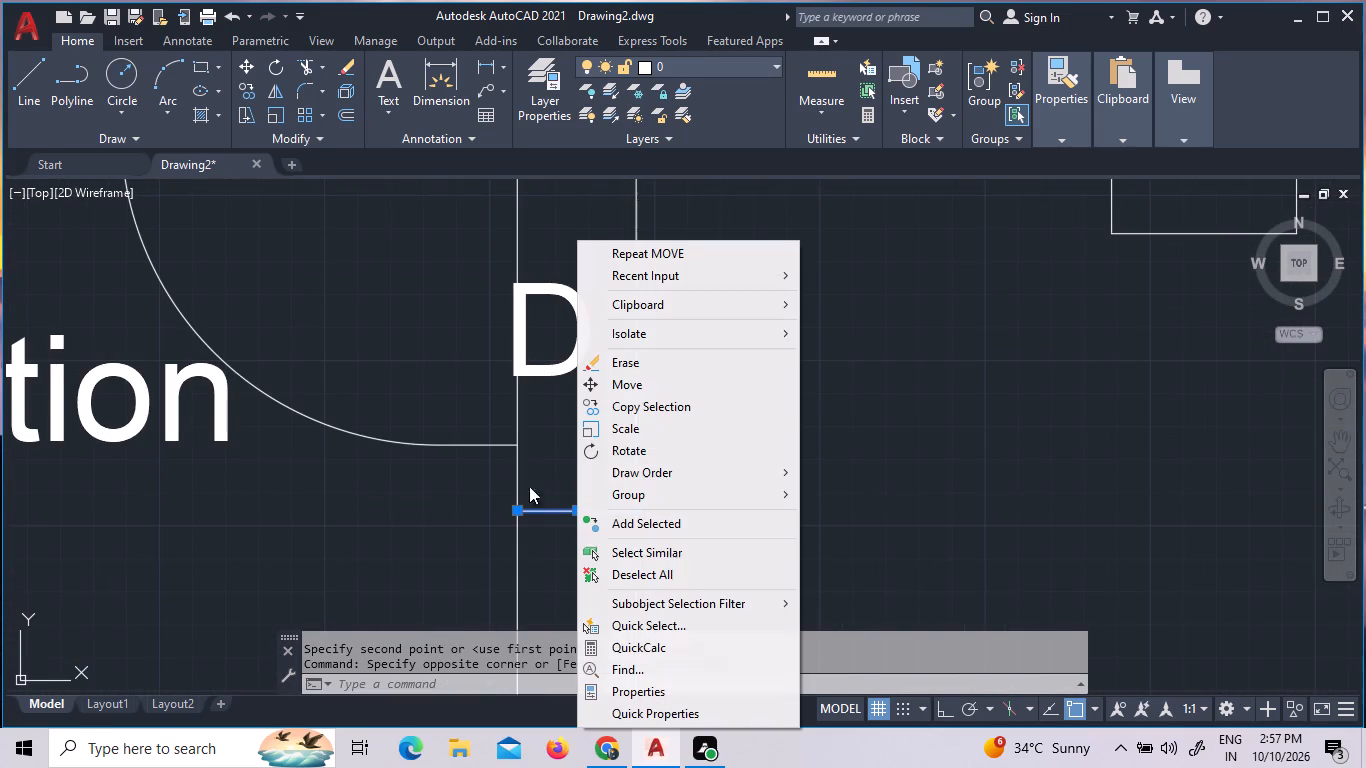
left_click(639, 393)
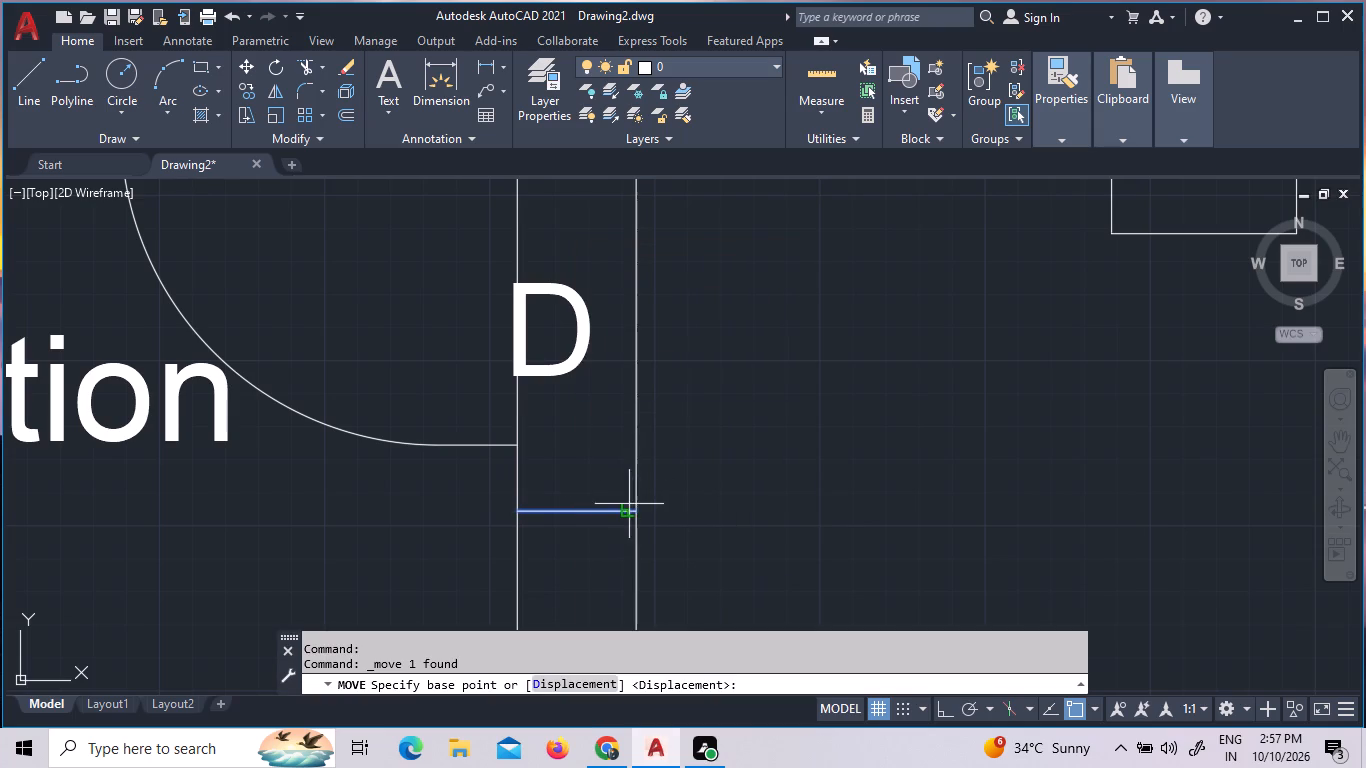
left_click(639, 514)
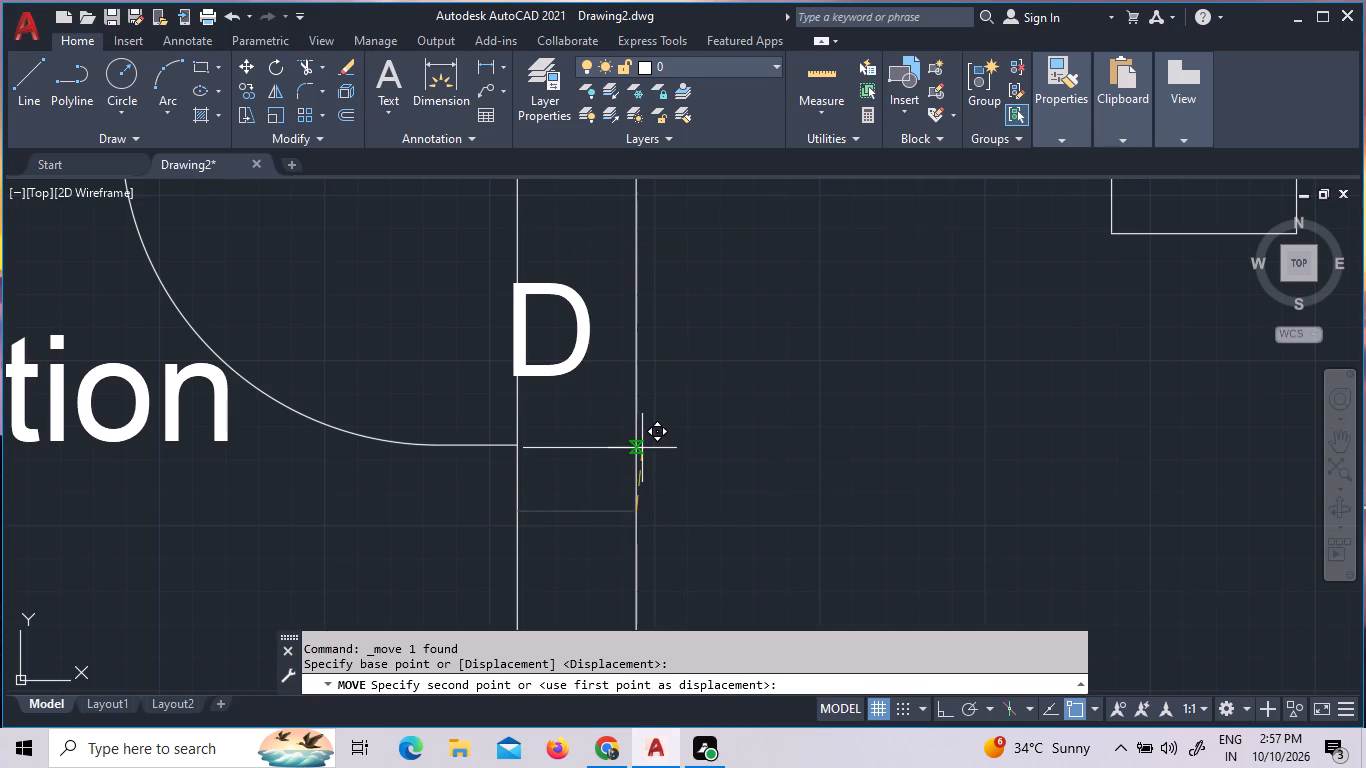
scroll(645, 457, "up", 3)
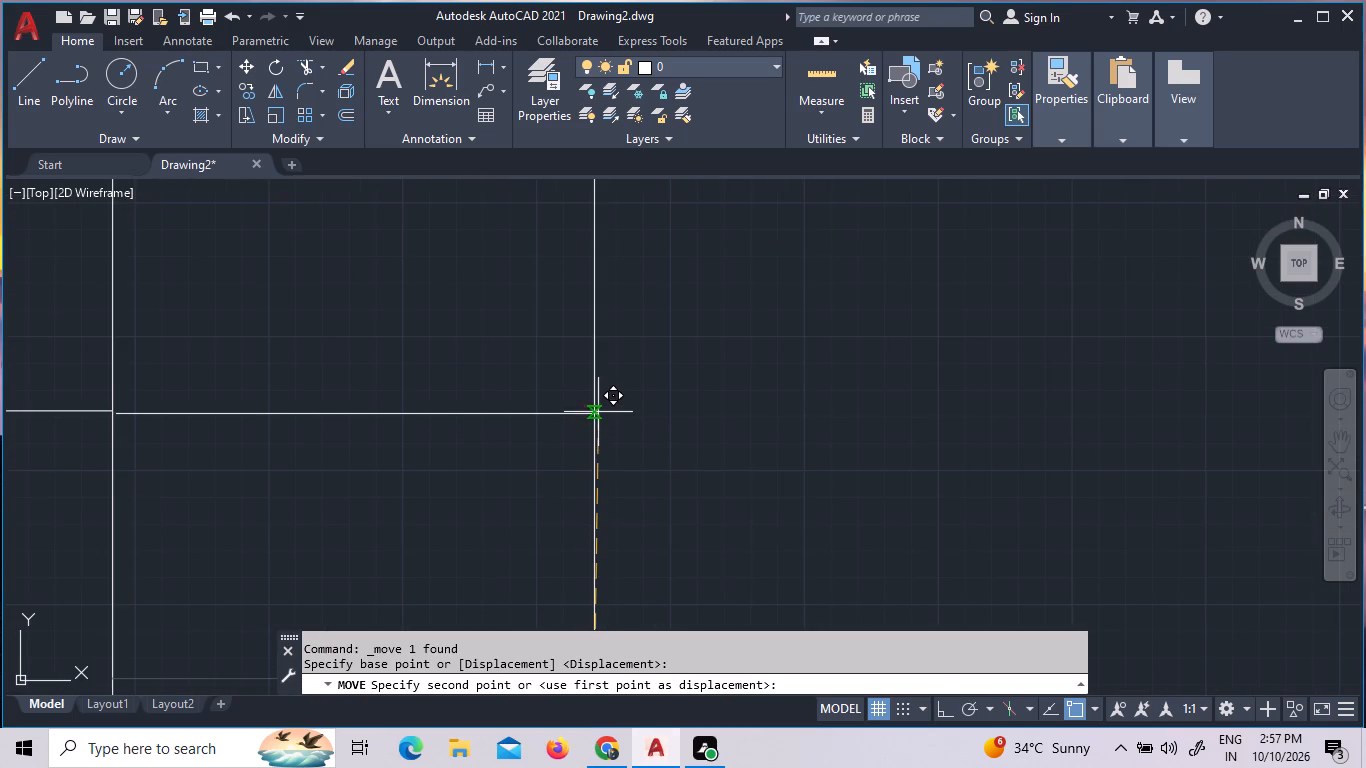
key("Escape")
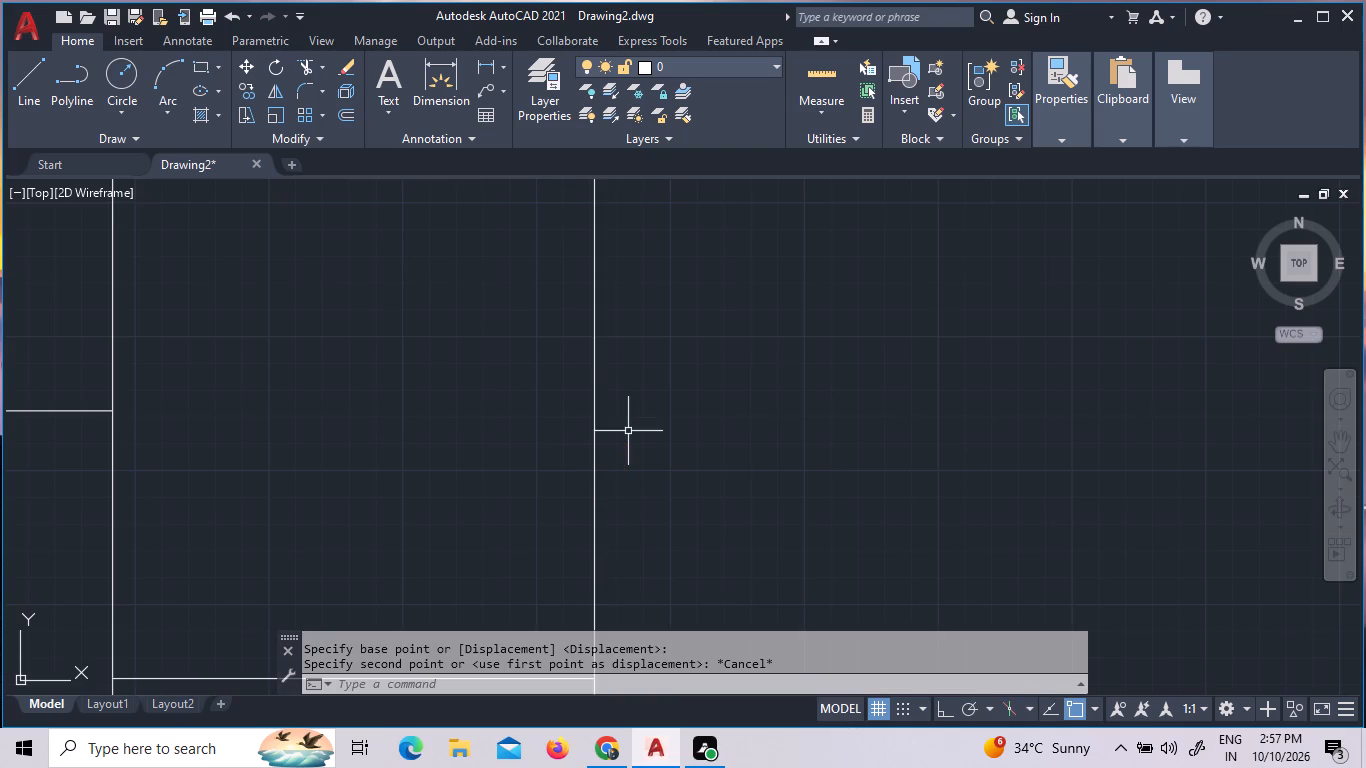
Move the mirrored jamb line north along Consultation Room 1's east wall so its inner end meets the end of the door swing.
left_click(174, 680)
right_click(194, 660)
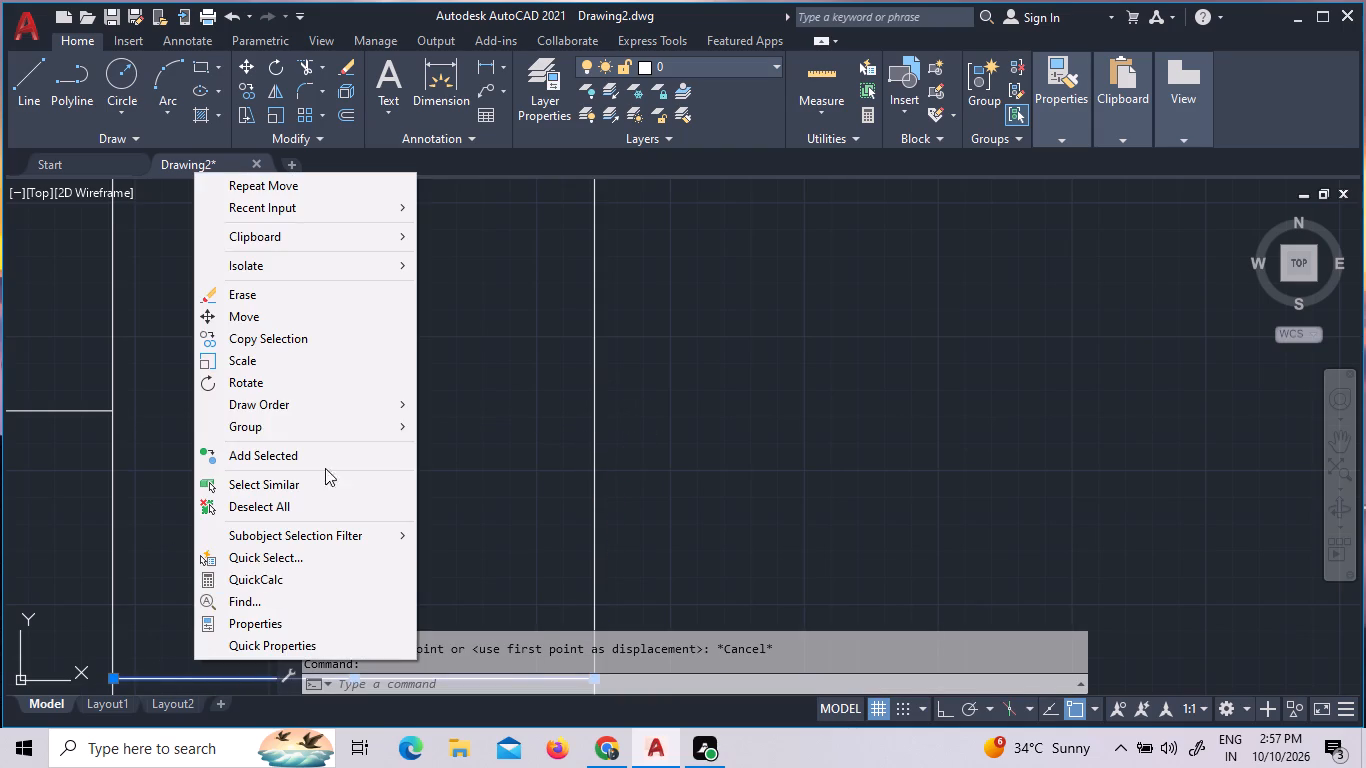
left_click(277, 318)
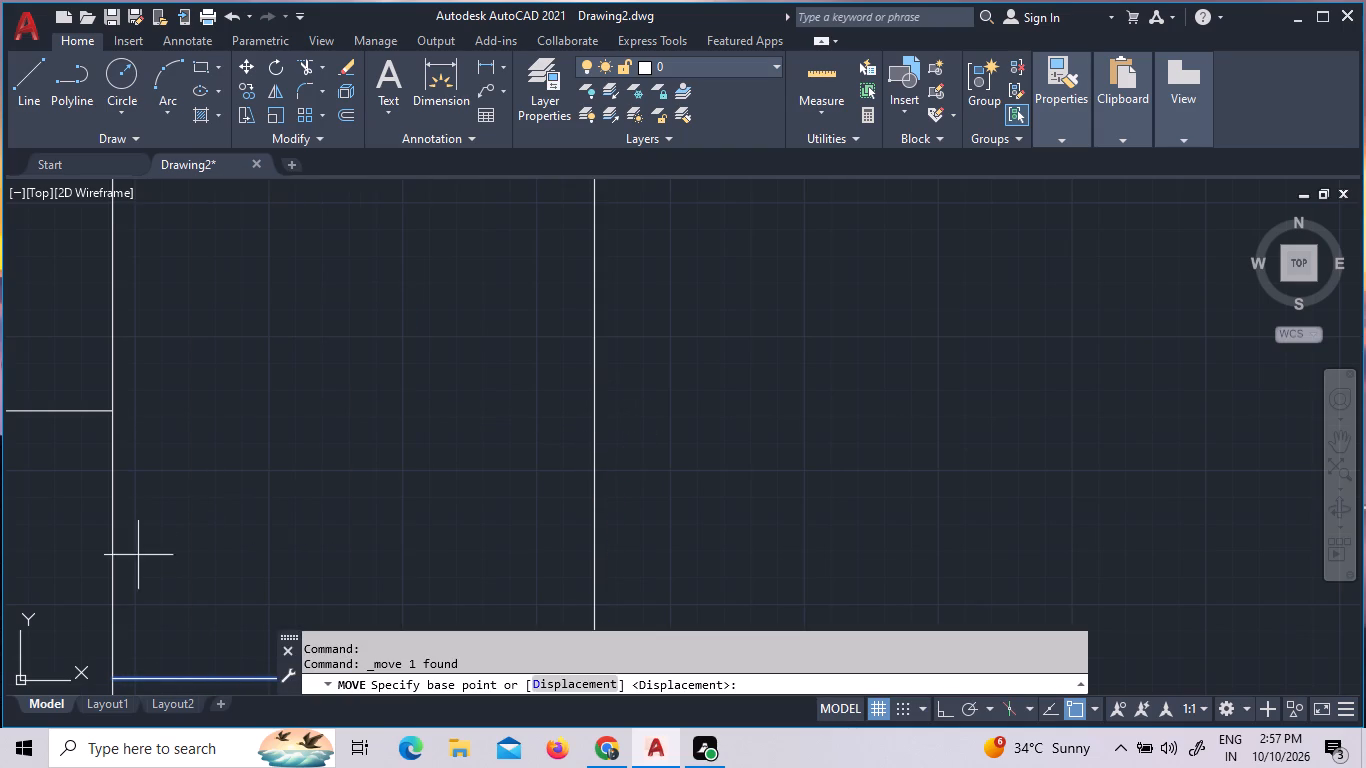
left_click(115, 680)
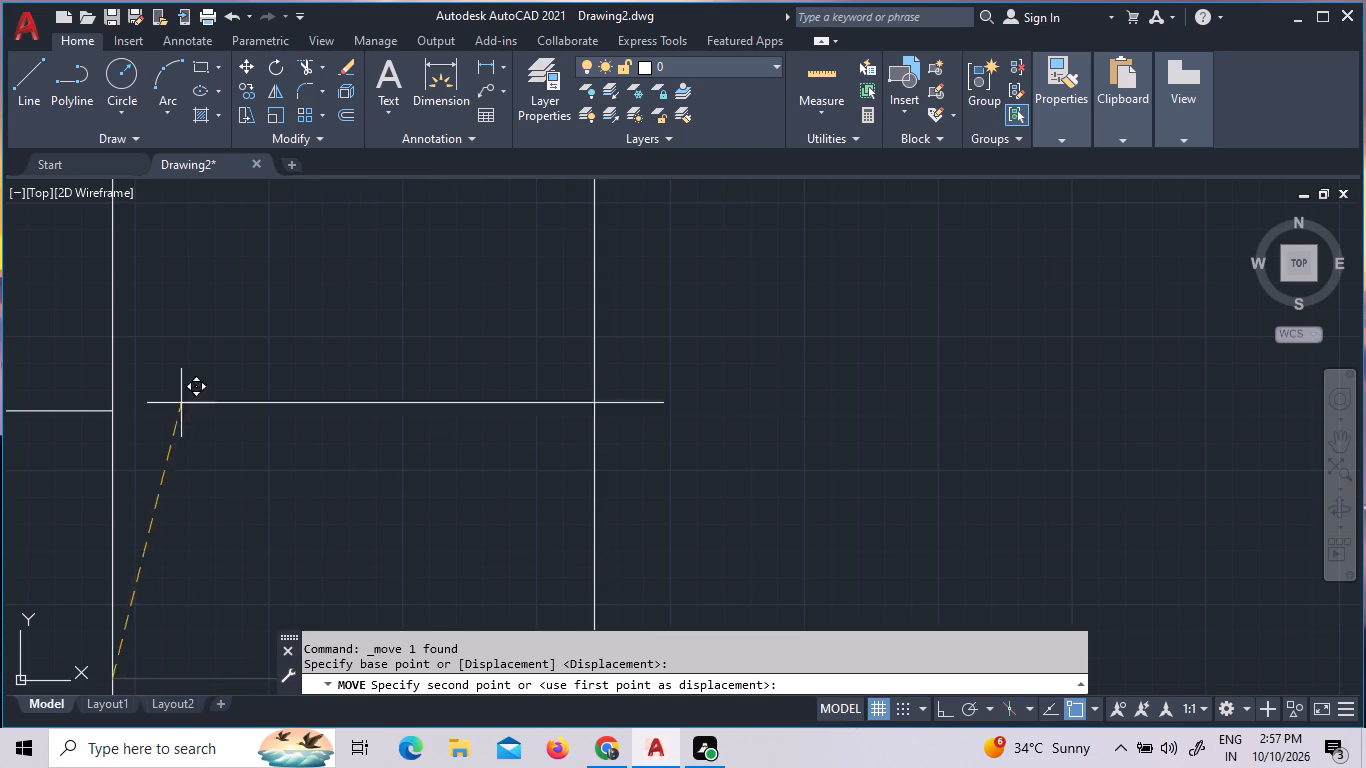
left_click(111, 409)
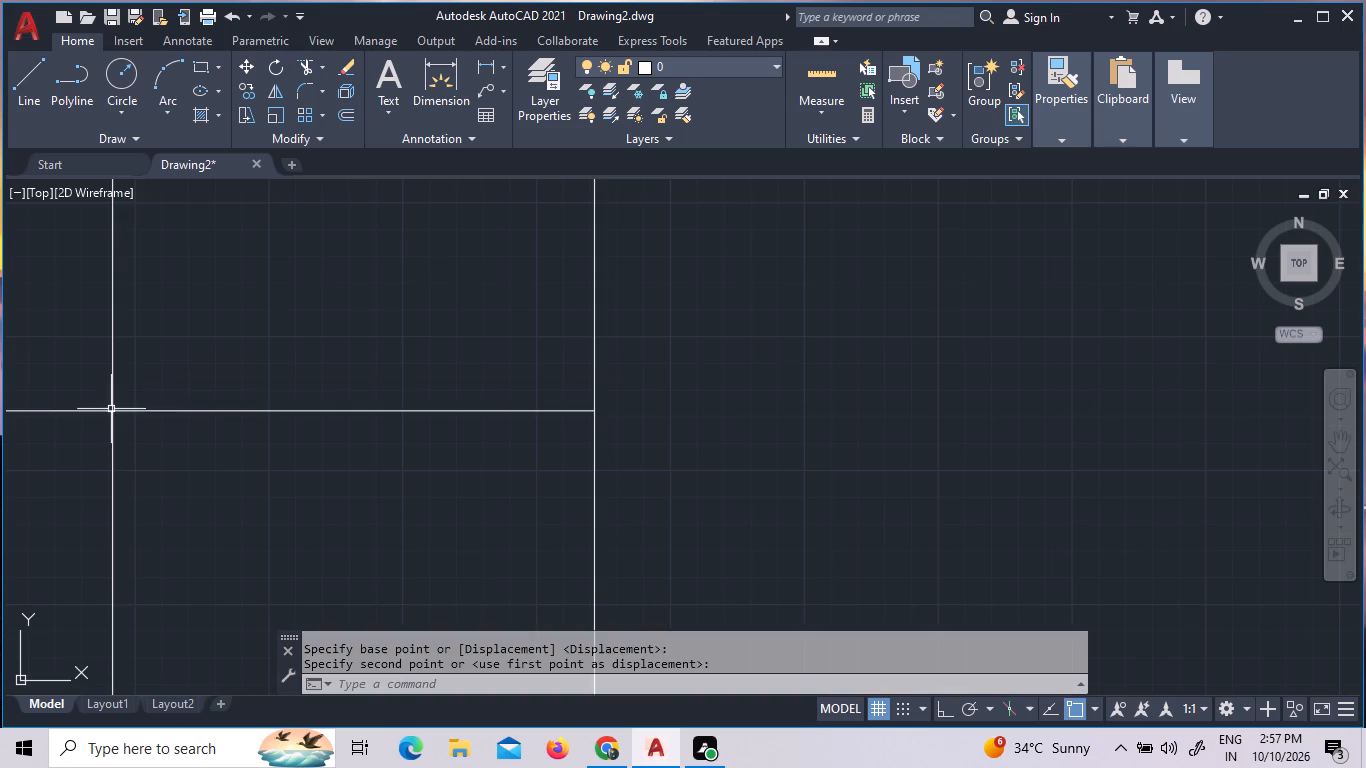
Trim the two east wall lines of Consultation Room 1 across the new door opening, including the leftover piece through the D label.
scroll(174, 446, "down", 5)
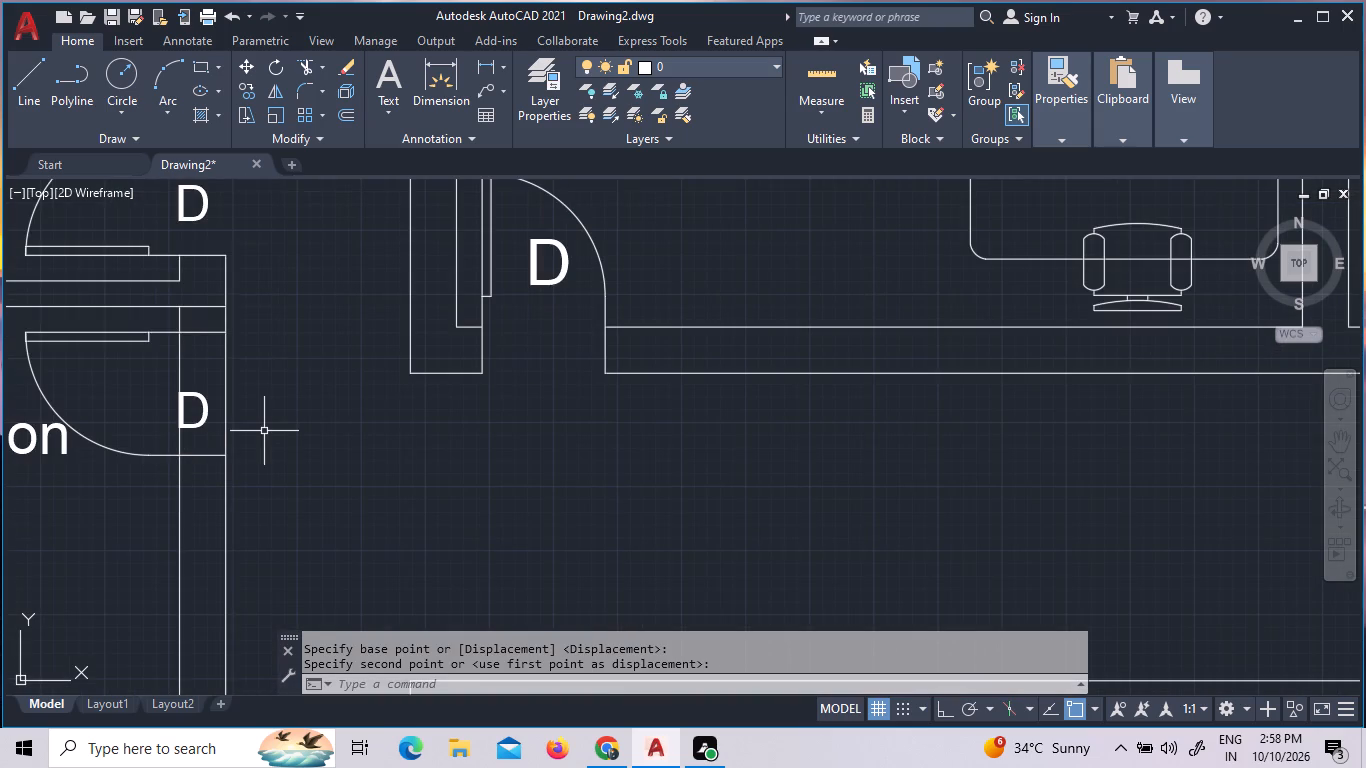
key("t")
key("r")
key("space")
key("space")
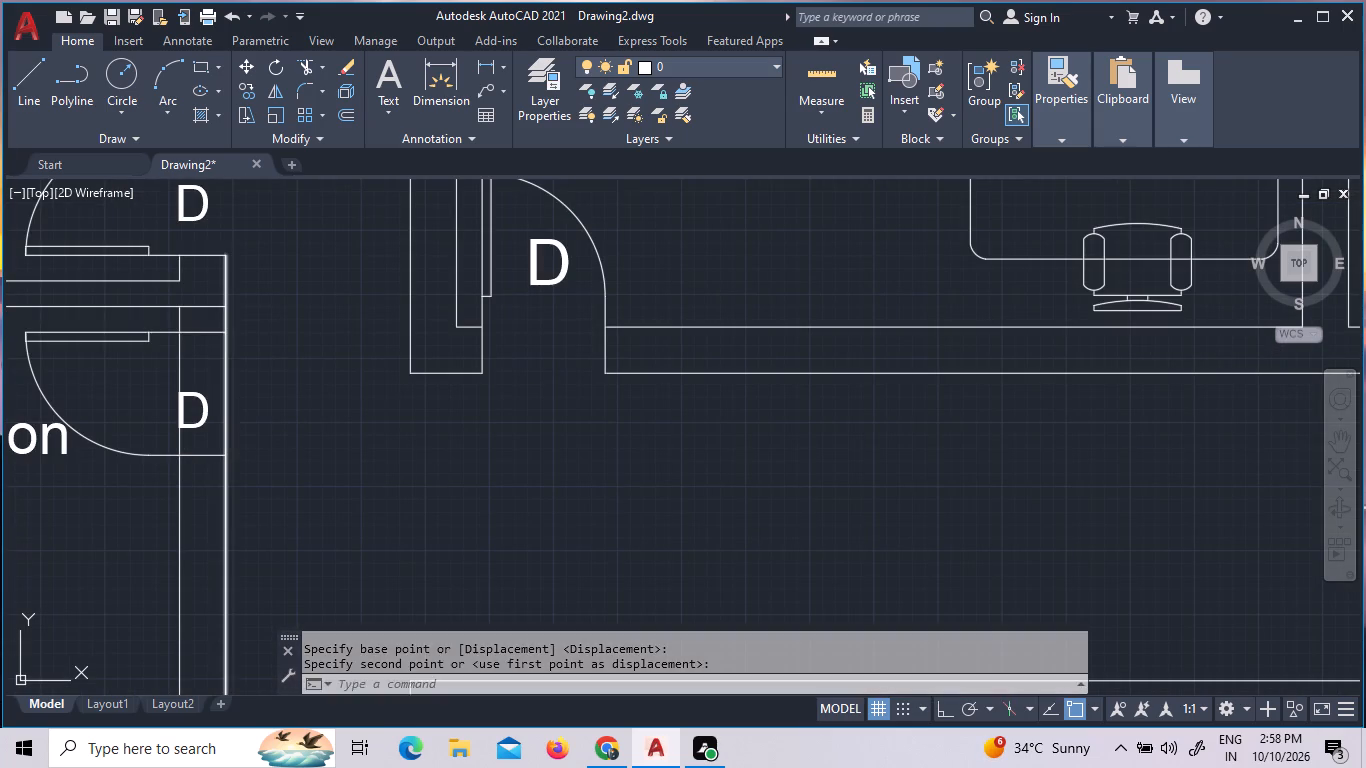
left_click(282, 426)
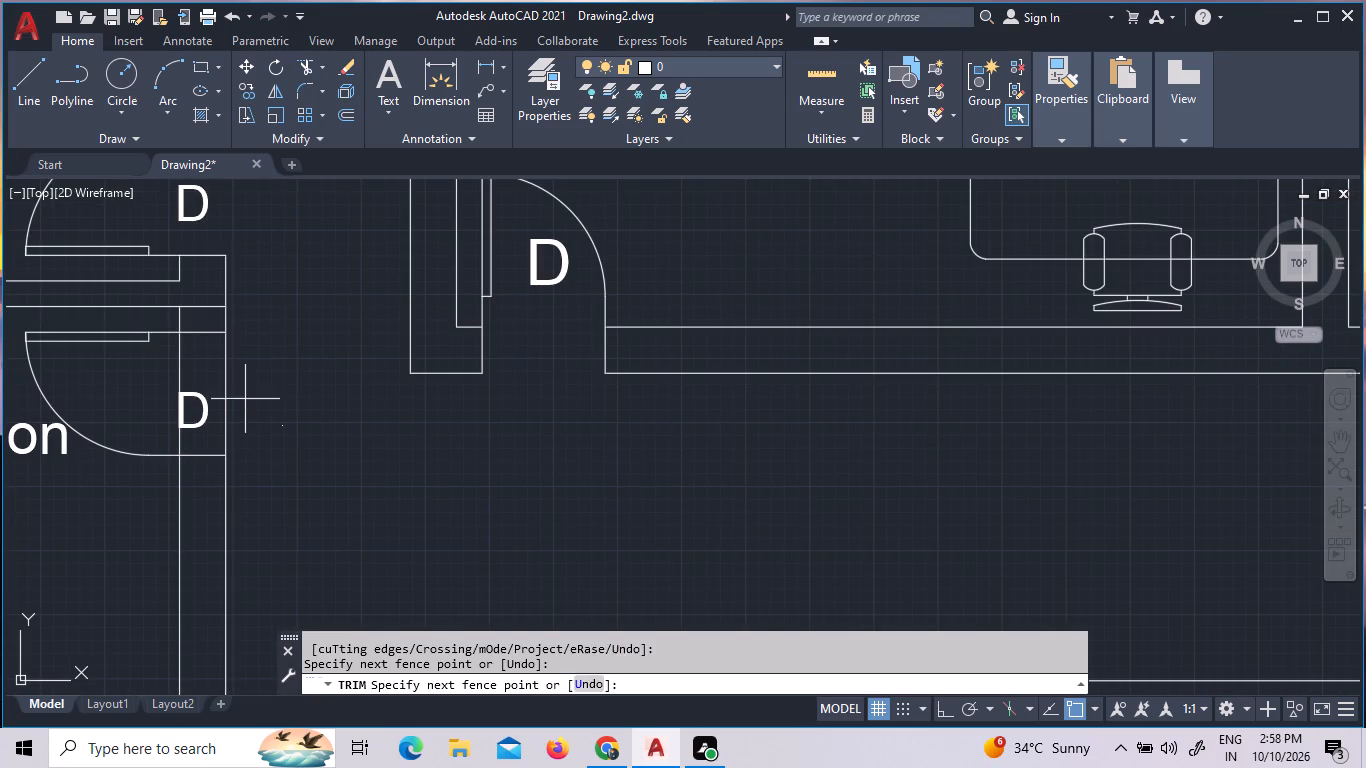
left_click(192, 374)
left_click(194, 371)
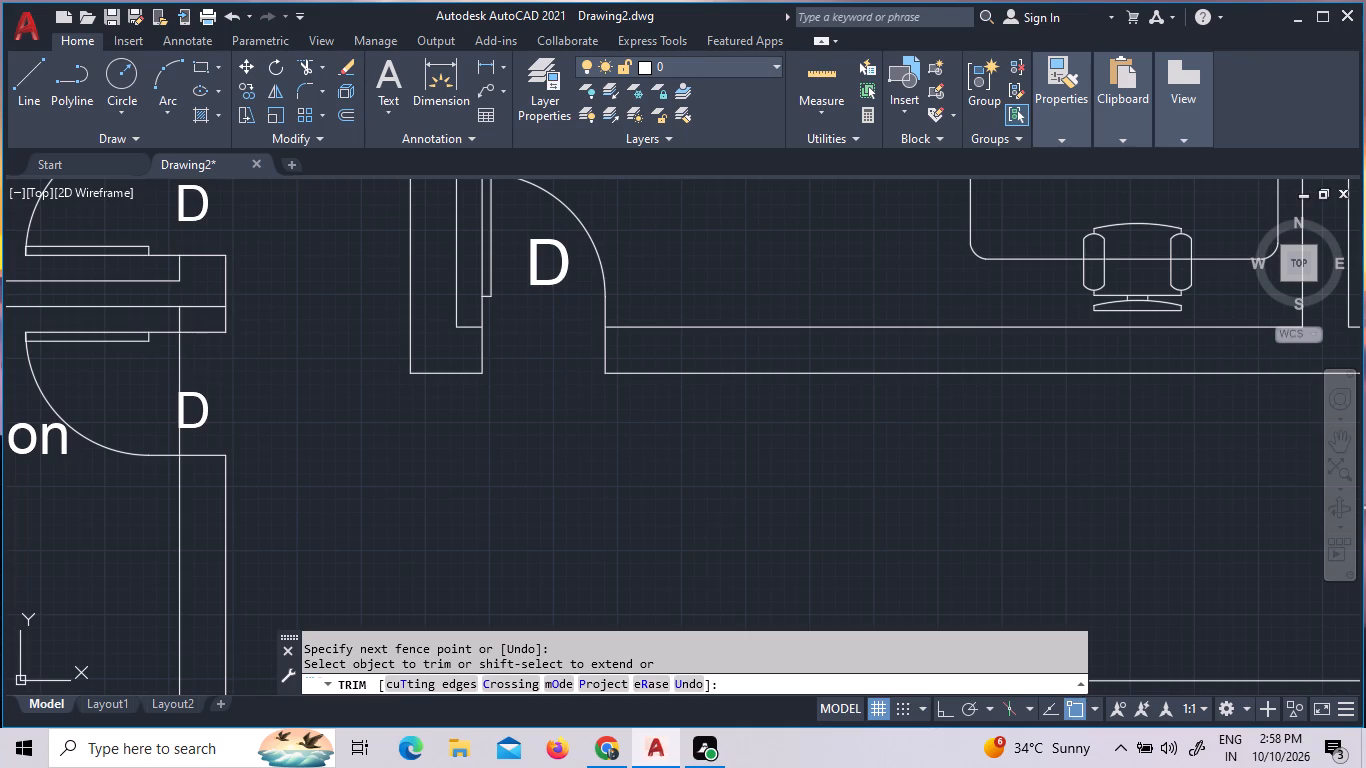
left_click_drag(128, 365, 136, 386)
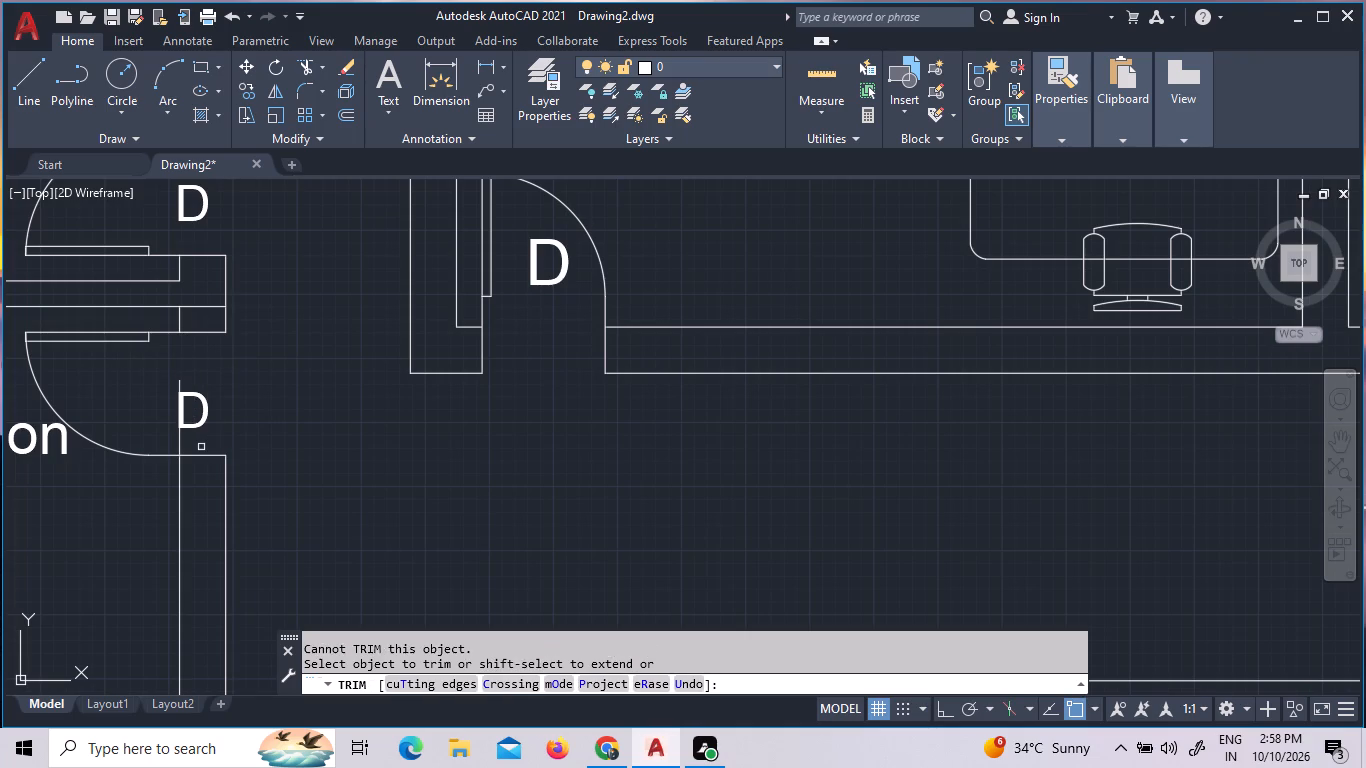
left_click(200, 442)
left_click(167, 440)
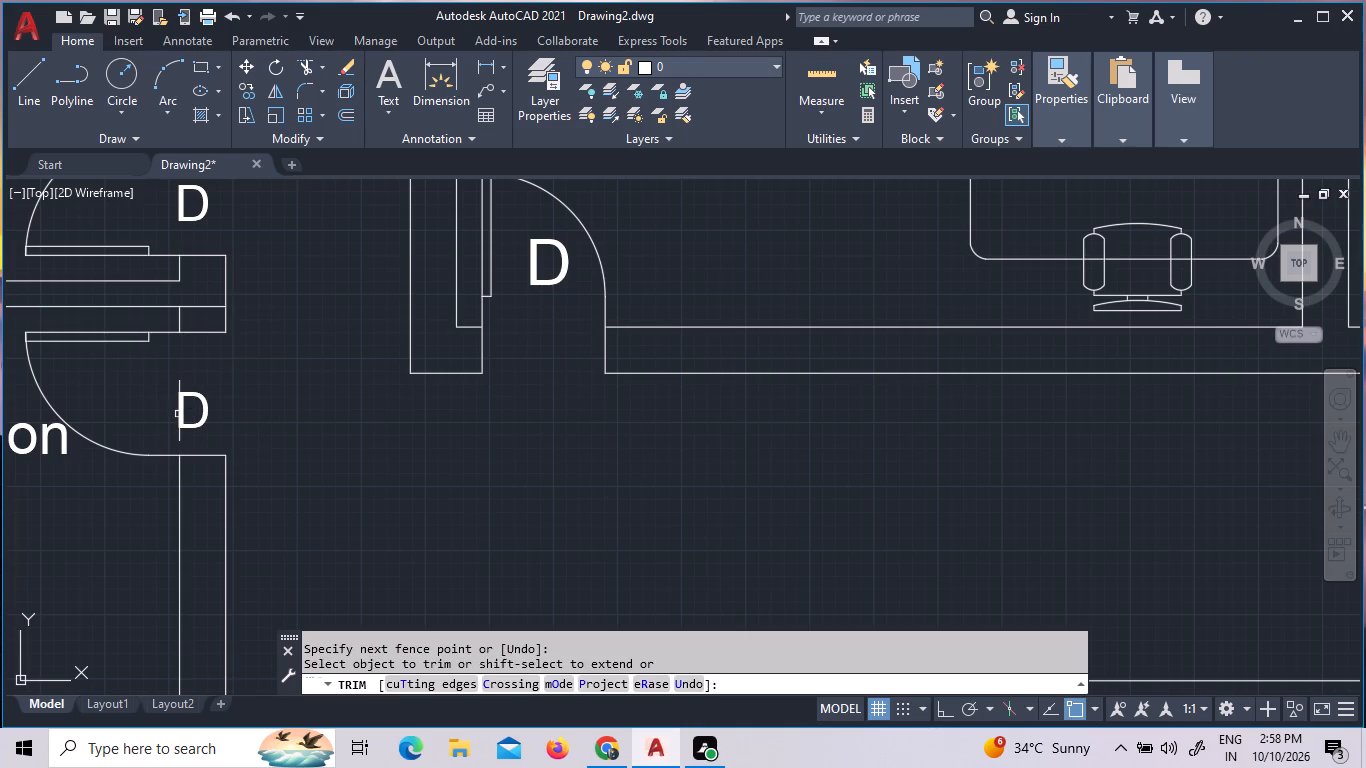
scroll(181, 408, "up", 3)
left_click(169, 351)
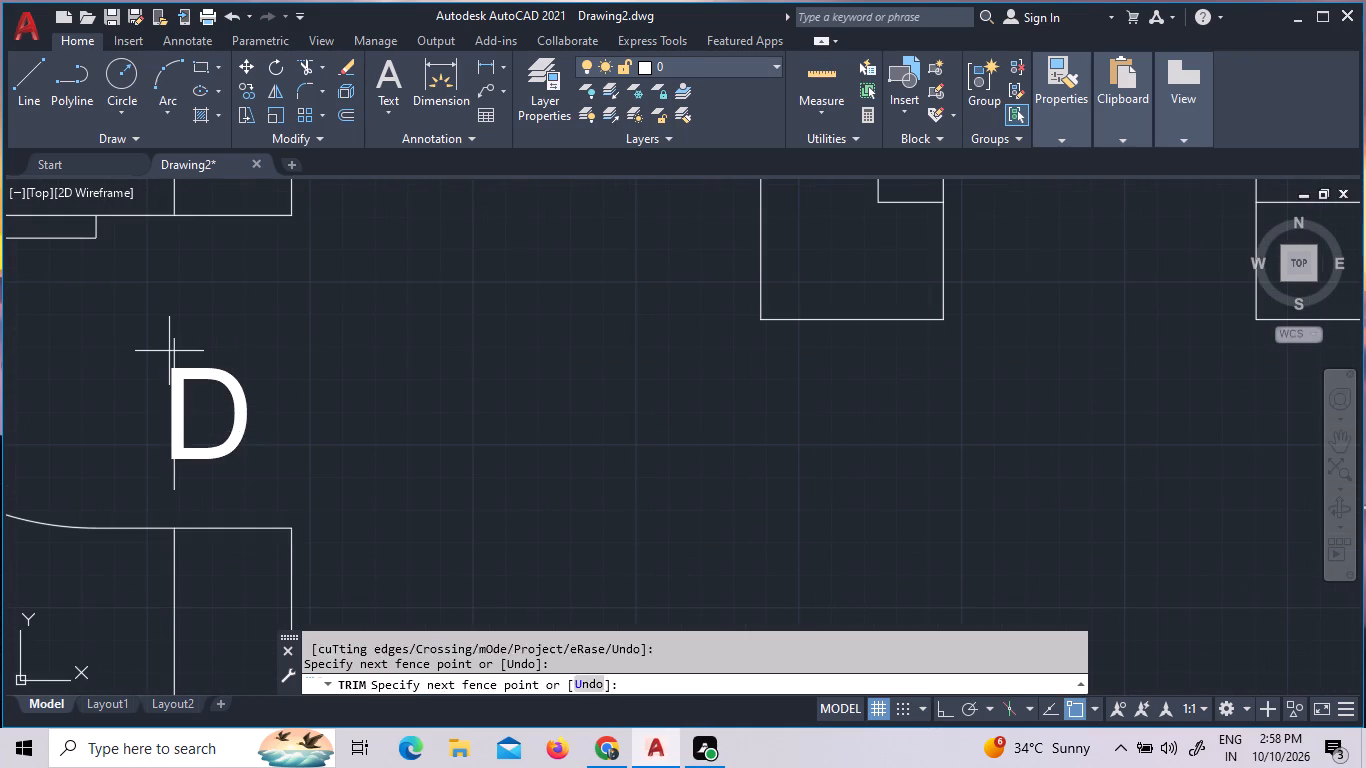
left_click(213, 345)
Trim the piece of Consultation Room 1's north wall line that crosses the thickness of the east wall.
scroll(285, 423, "down", 3)
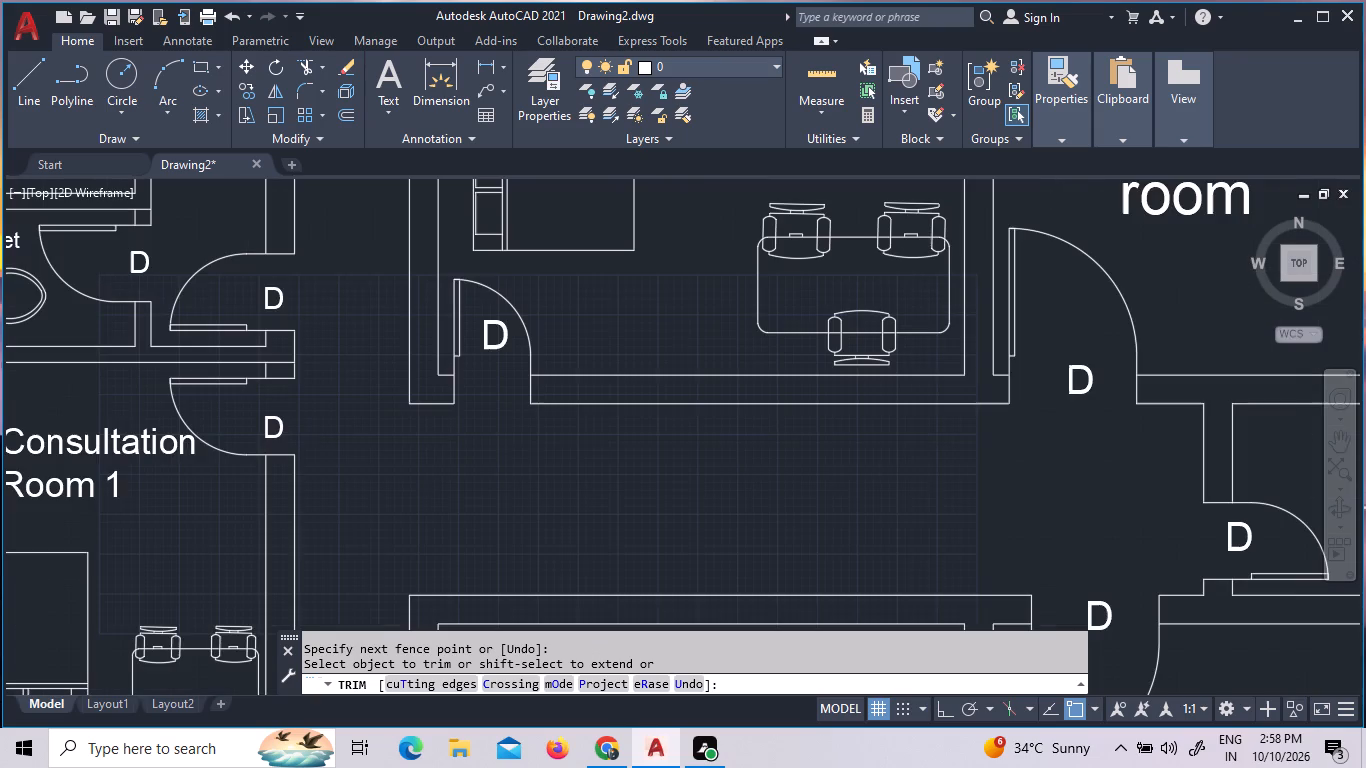
left_click(283, 364)
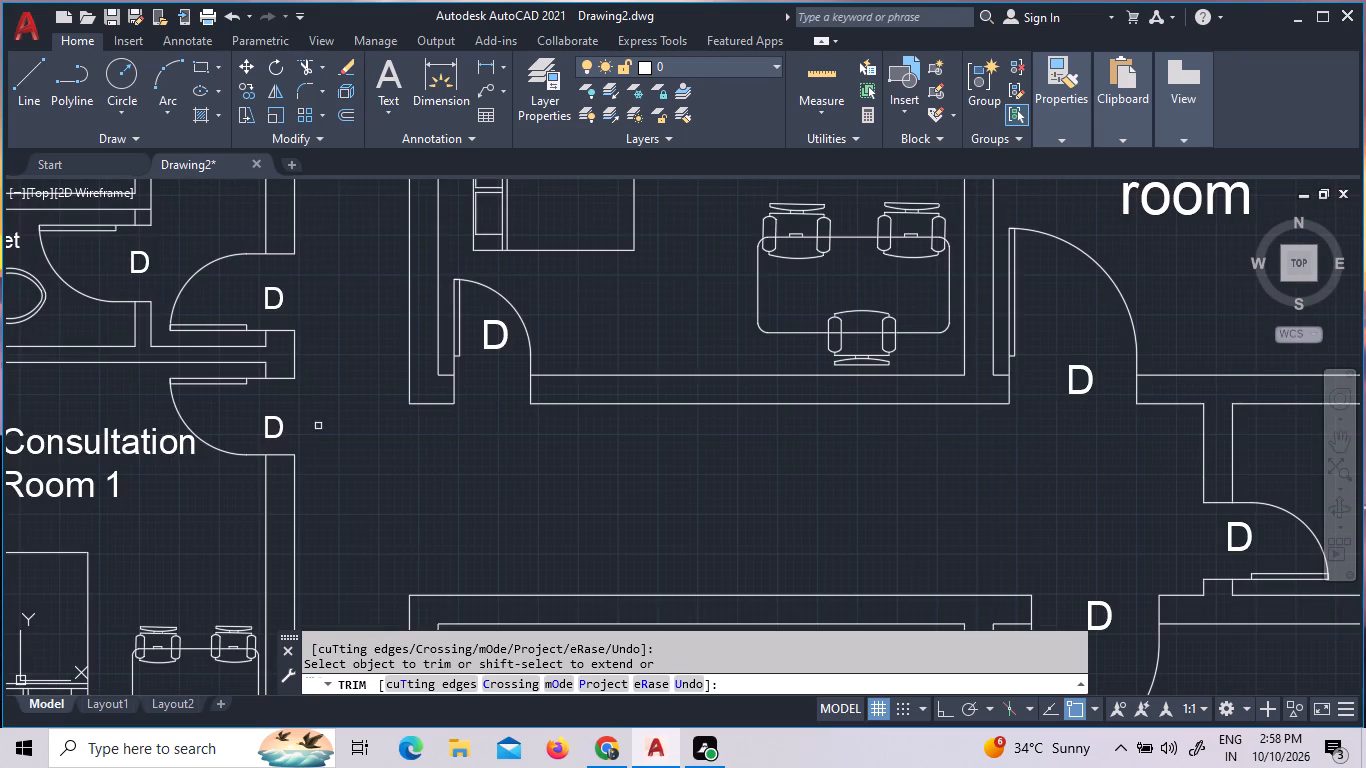
key("Escape")
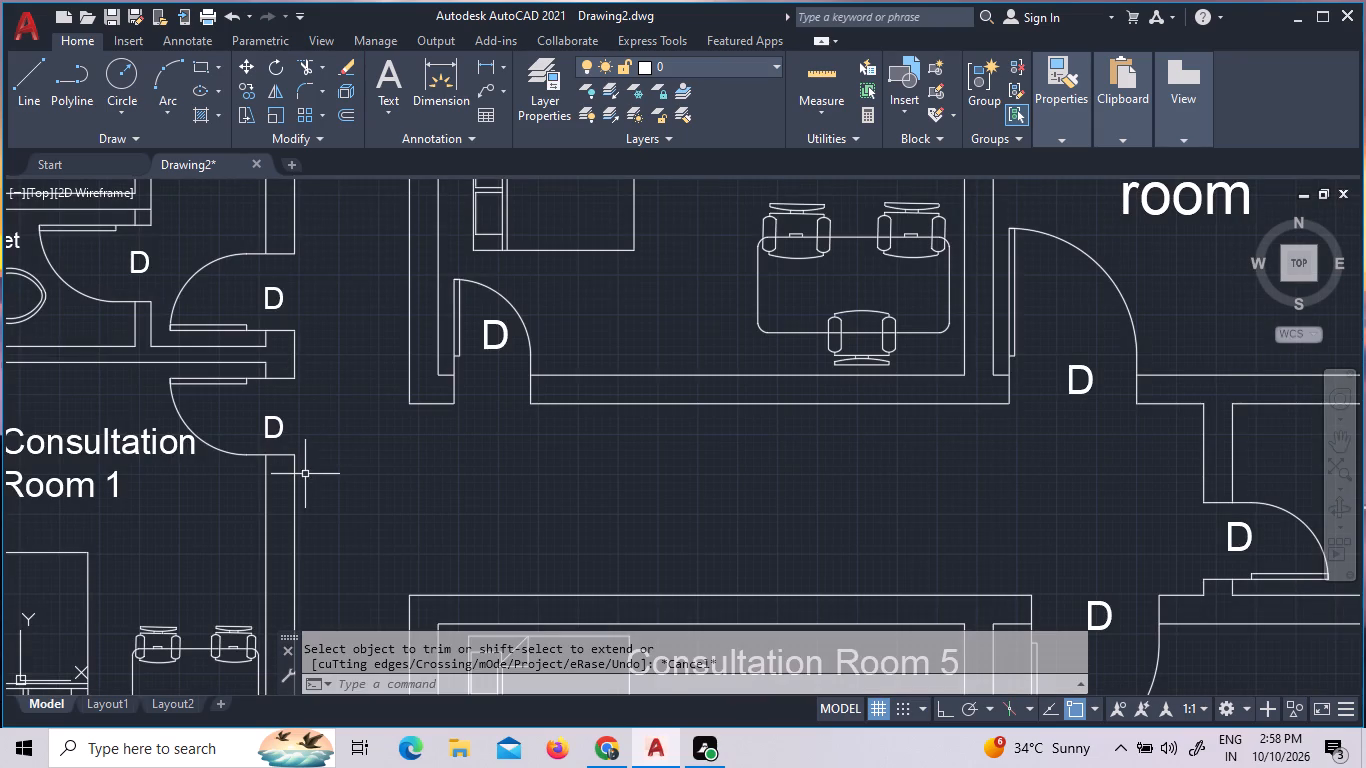
Copy Consultation Room 1's door with its jamb lines and short wall return straight south into Consultation Room 2's east wall, near its north wall.
left_click(305, 474)
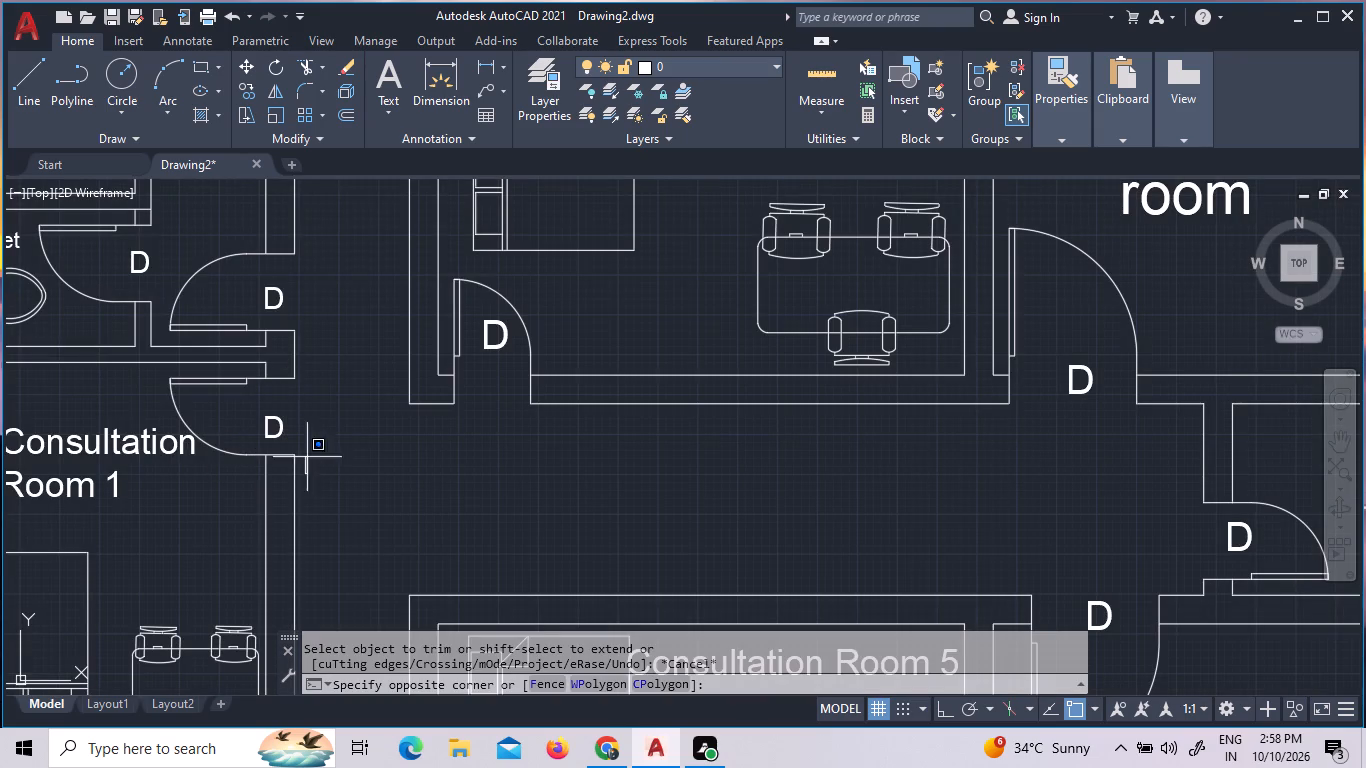
left_click(345, 460)
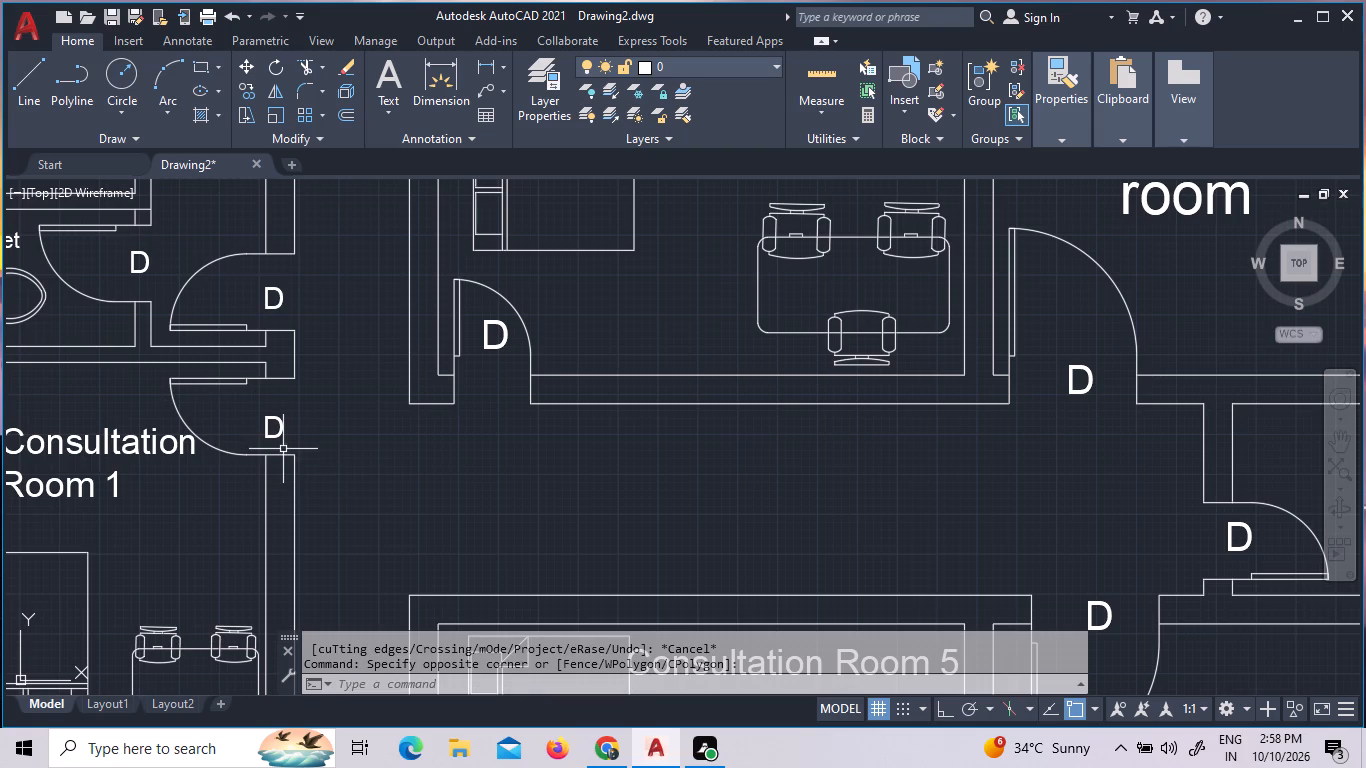
left_click(281, 452)
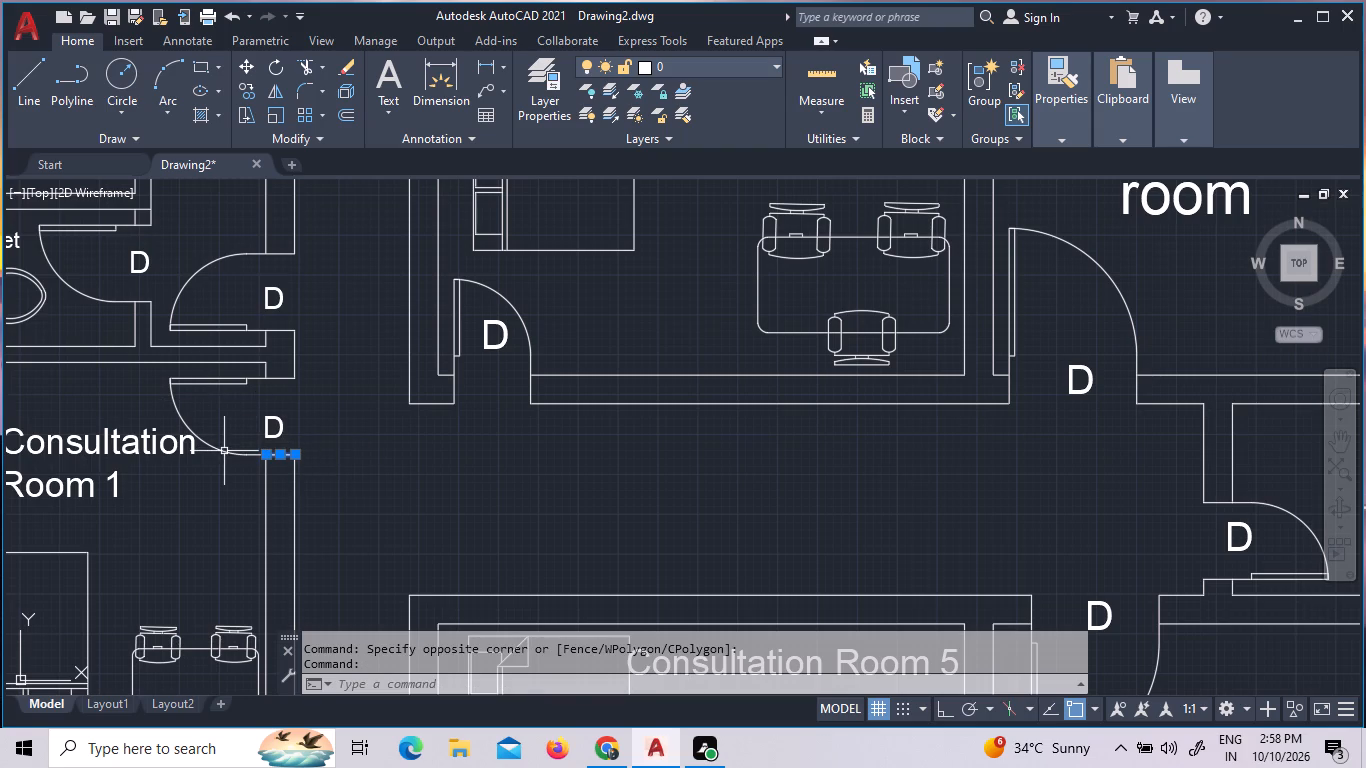
left_click(223, 452)
scroll(281, 382, "up", 3)
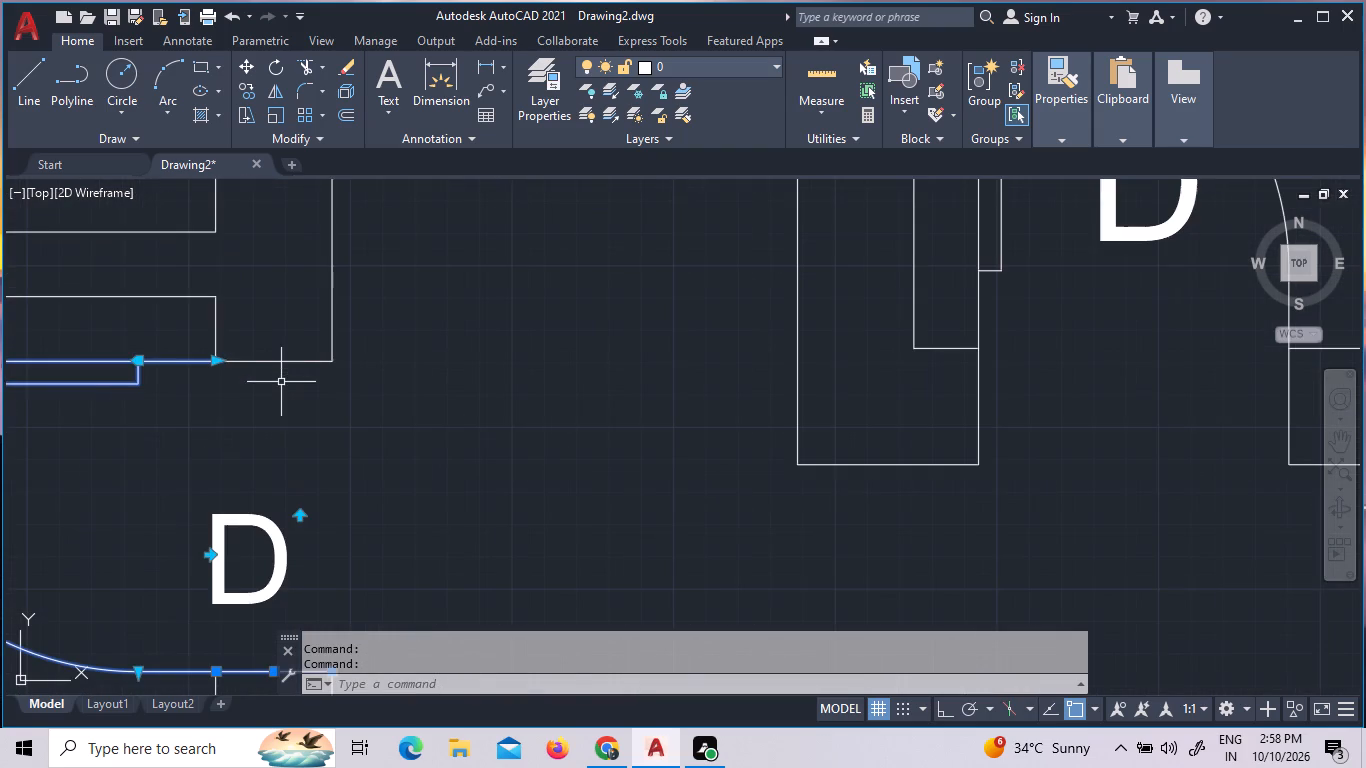
left_click(273, 365)
left_click(209, 326)
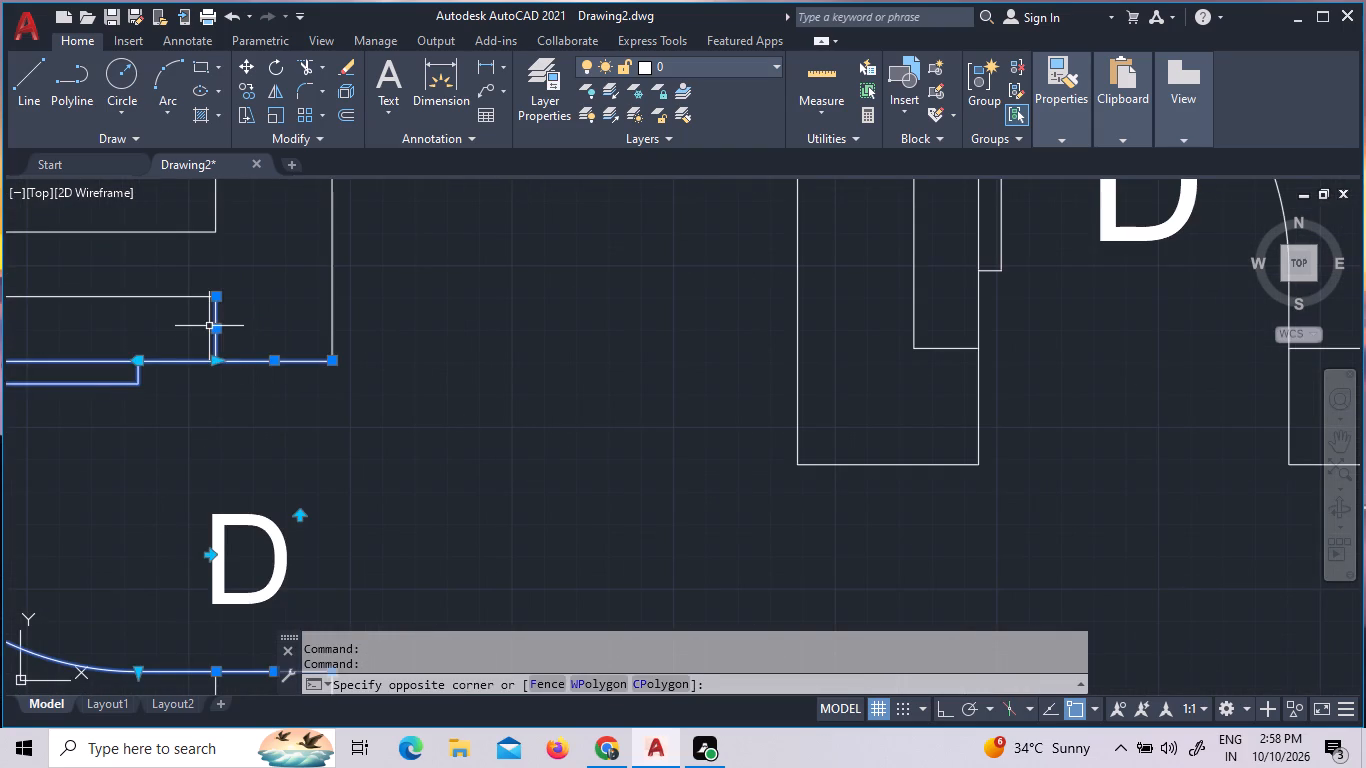
scroll(273, 430, "down", 2)
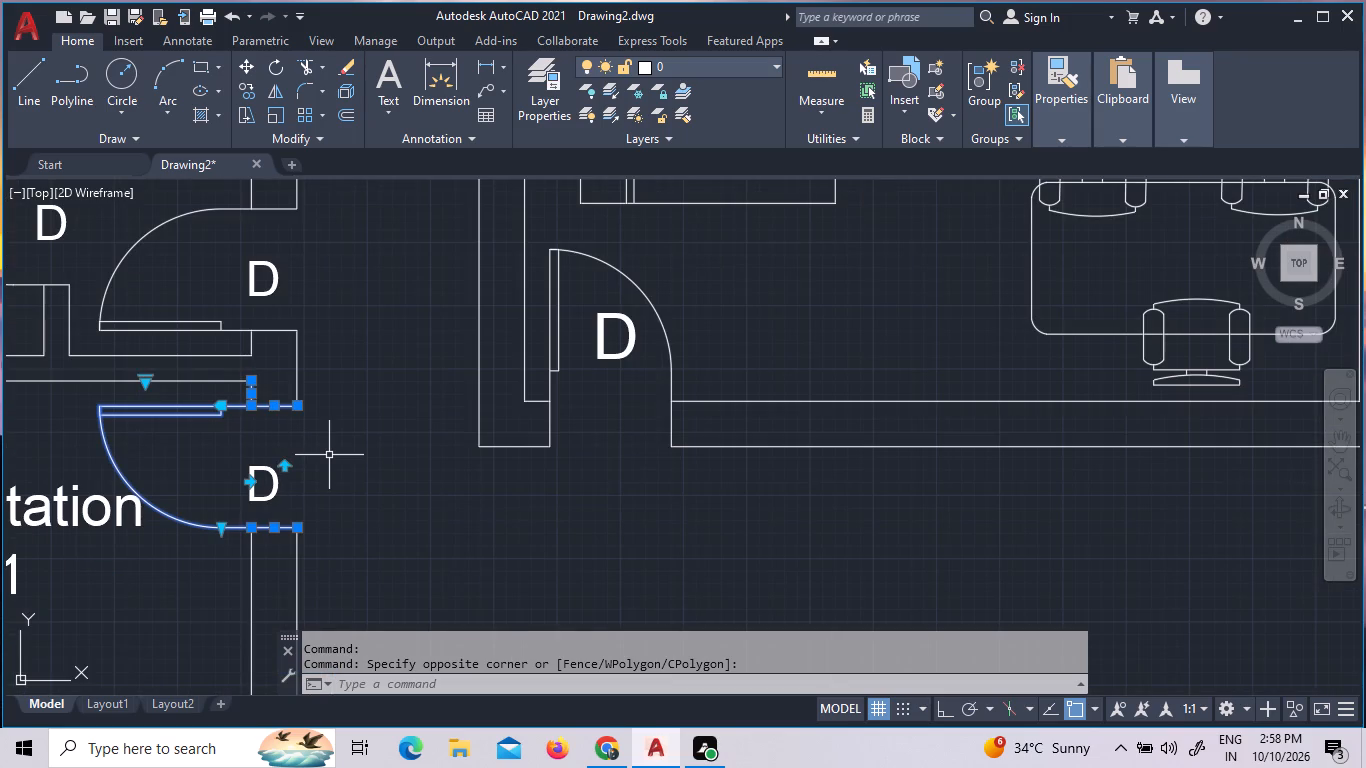
right_click(331, 455)
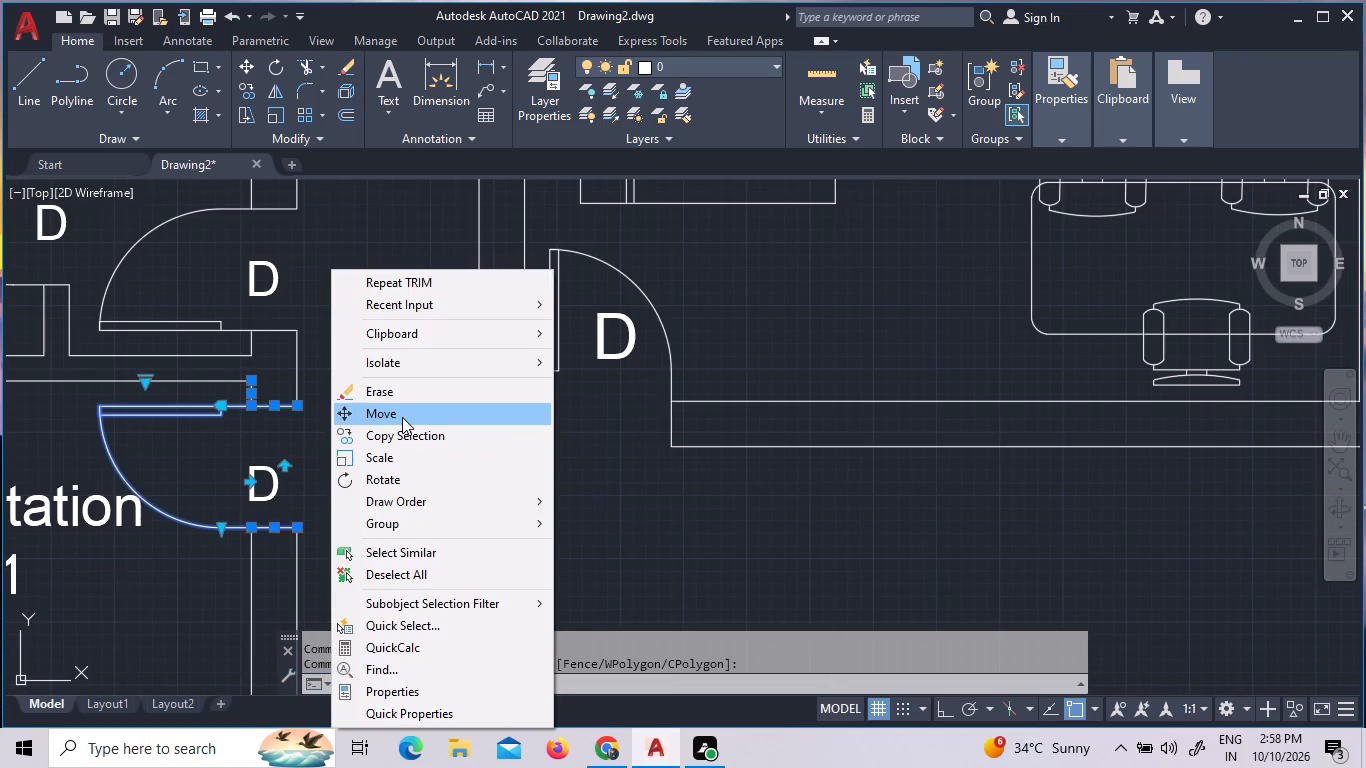
double_click(405, 431)
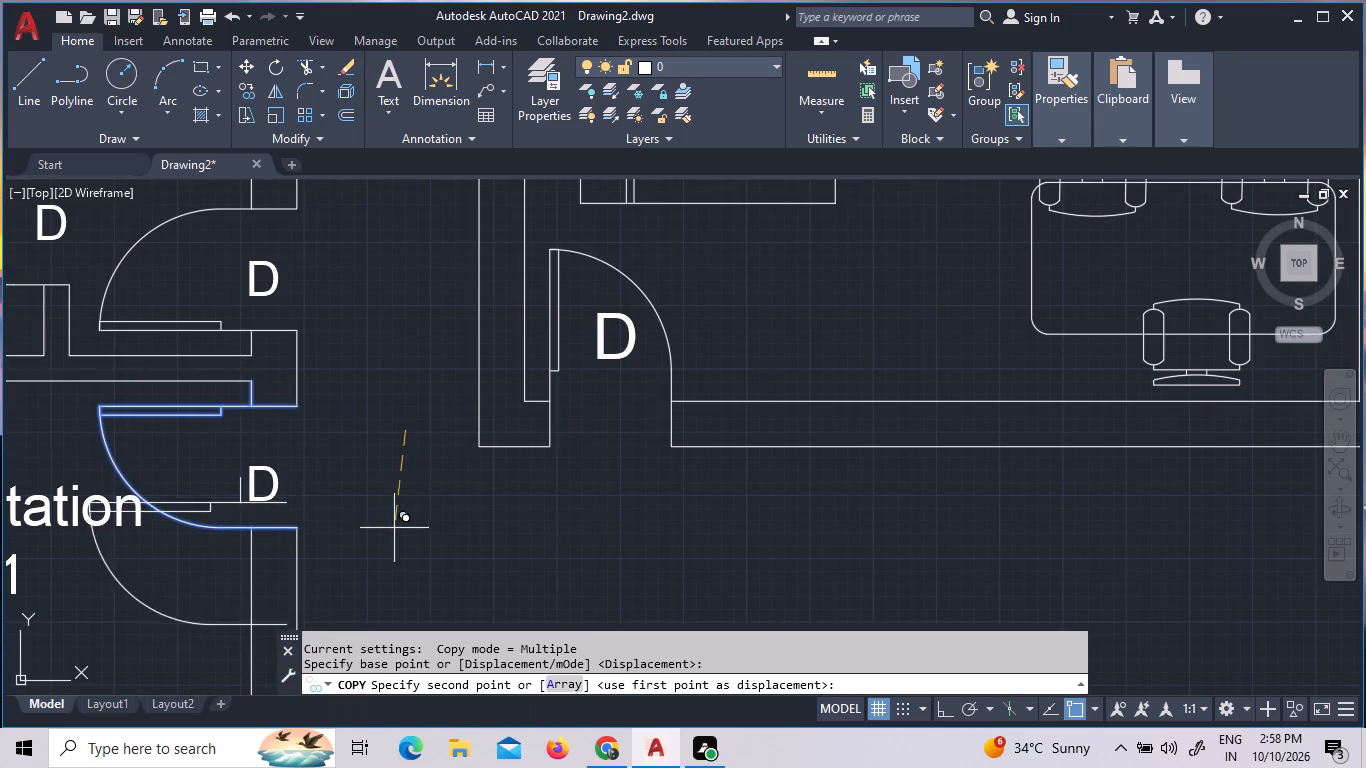
scroll(400, 519, "down", 8)
scroll(369, 576, "up", 4)
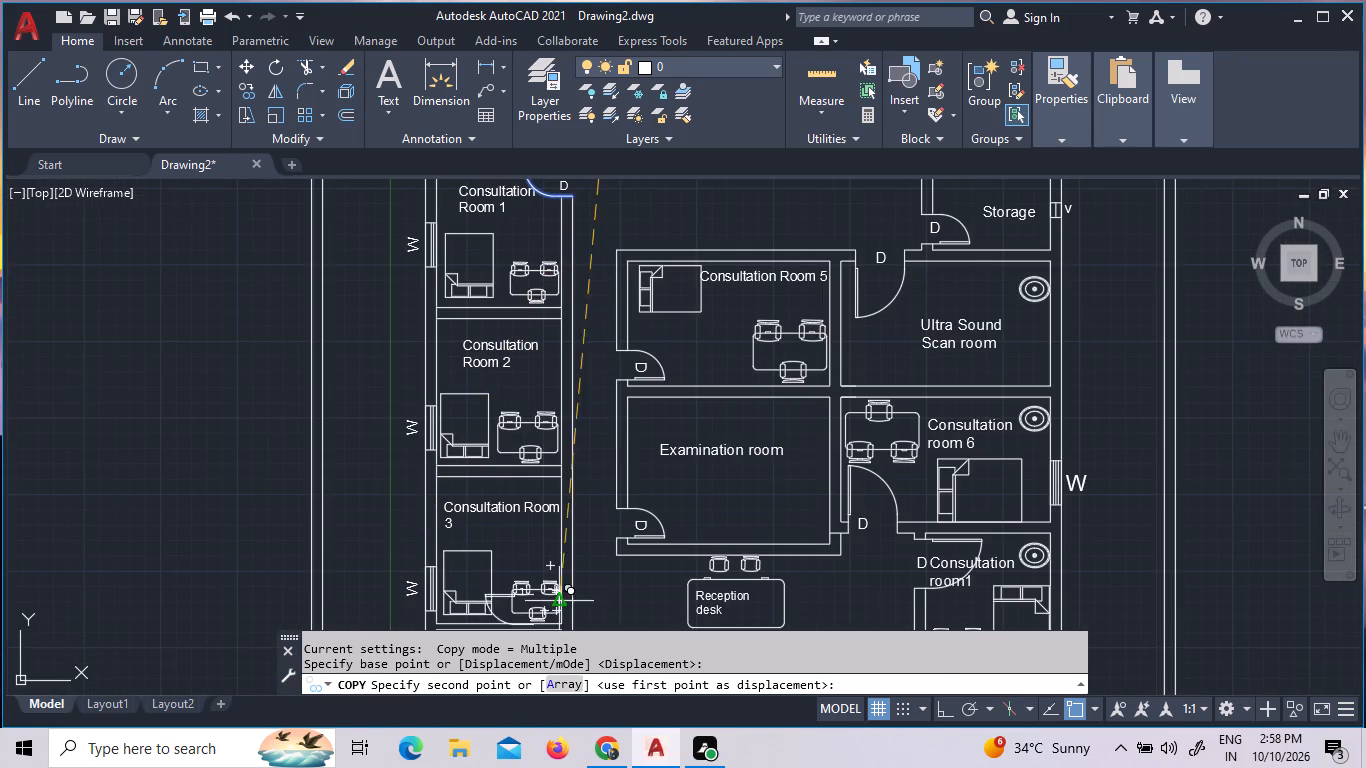
scroll(572, 329, "up", 3)
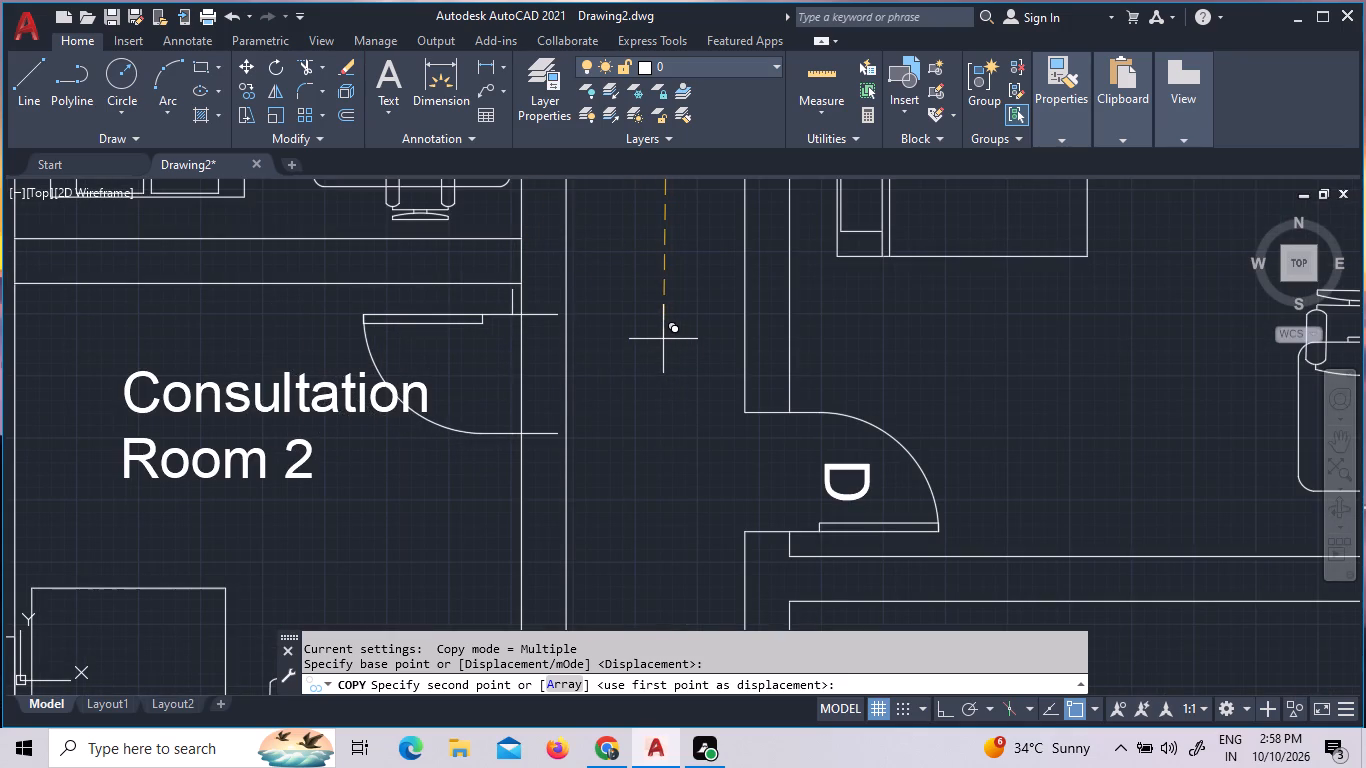
key("F8")
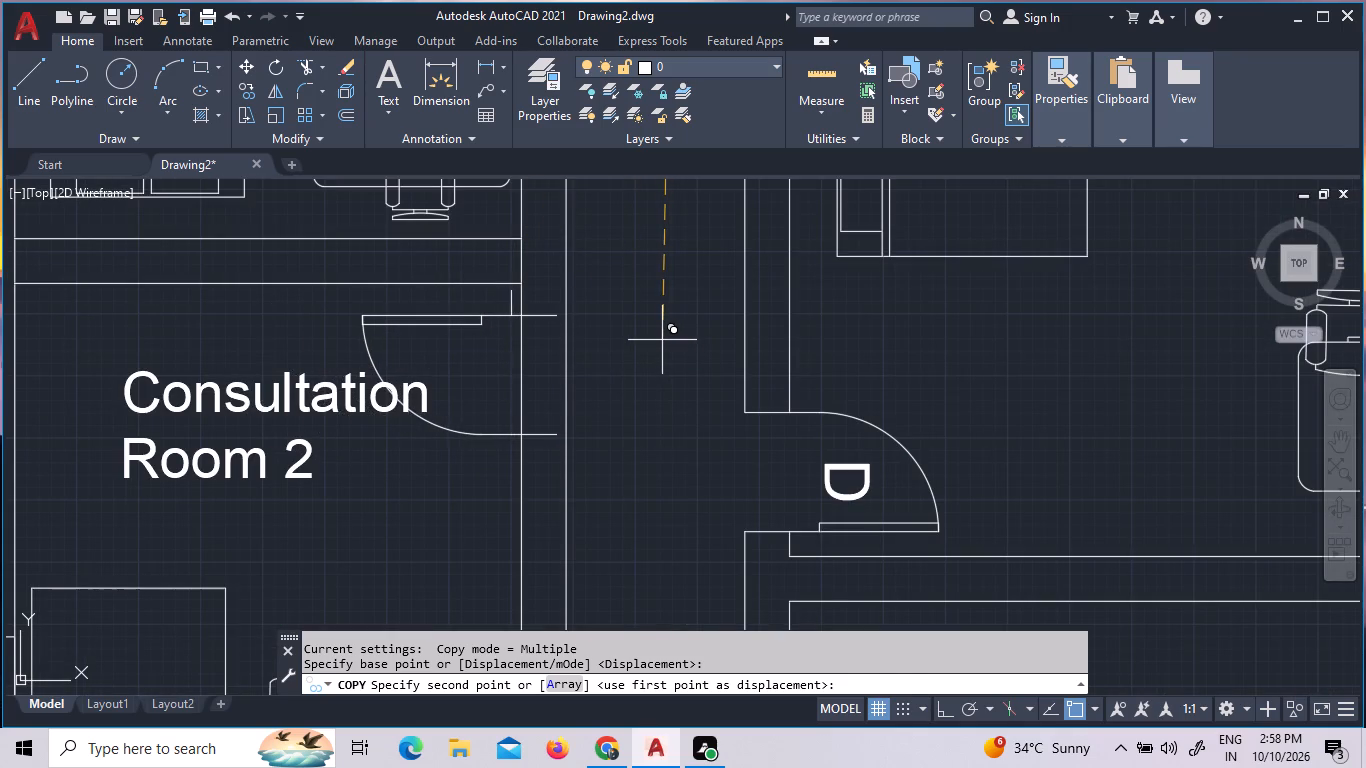
scroll(637, 337, "up", 3)
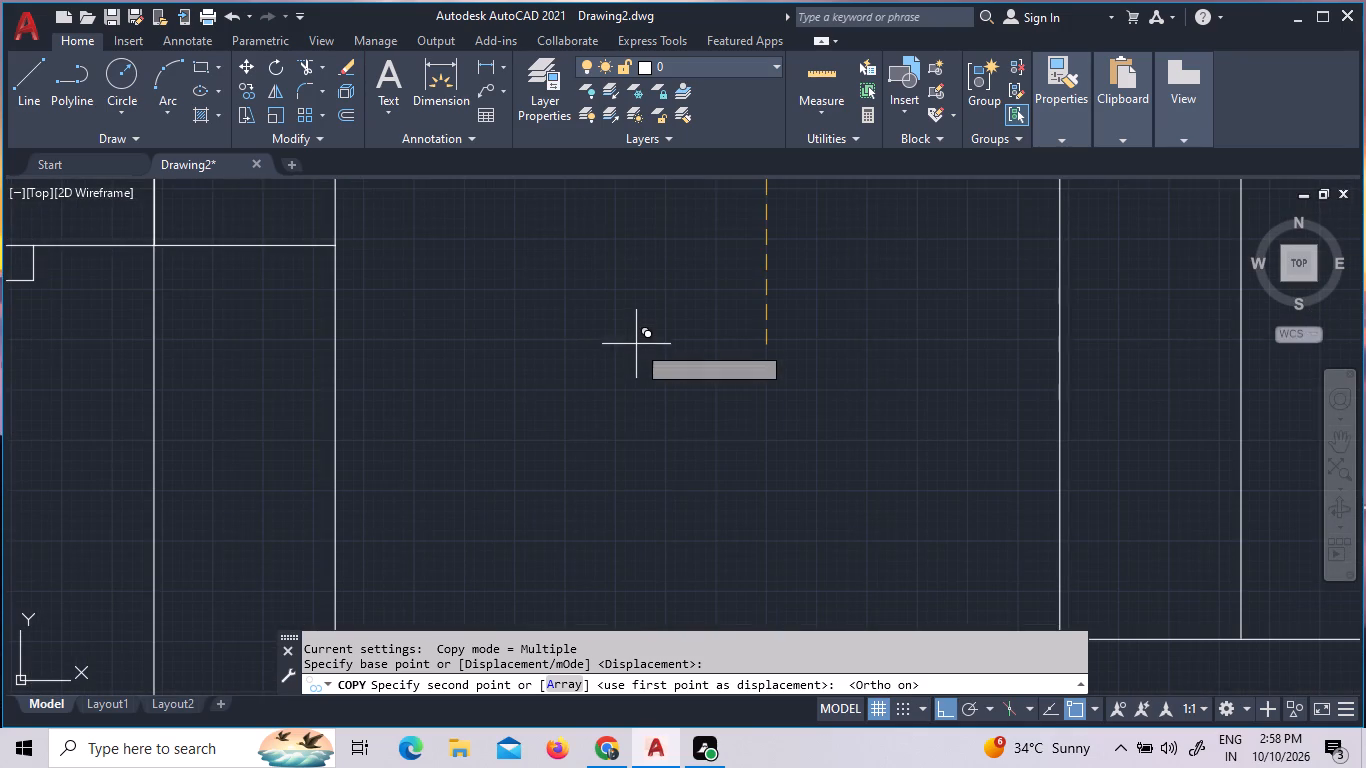
scroll(605, 481, "down", 2)
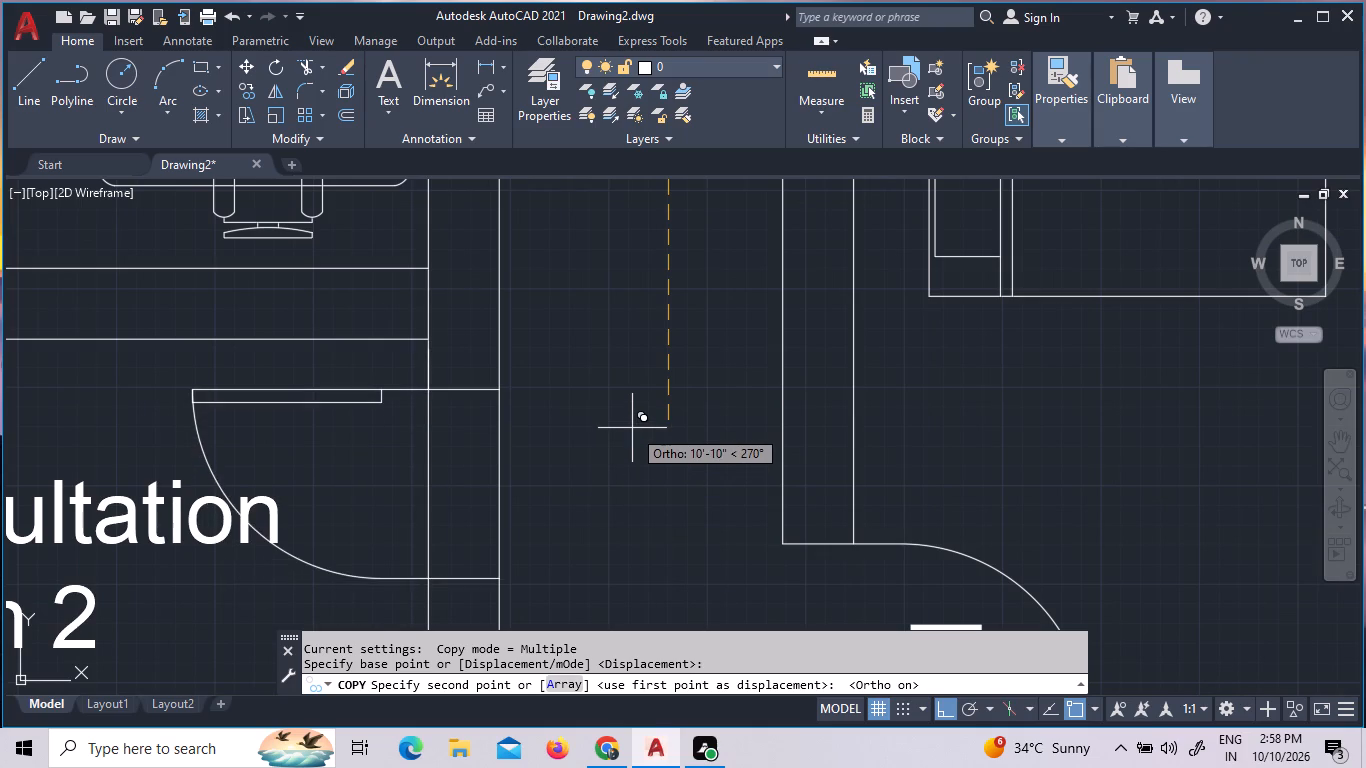
left_click(644, 418)
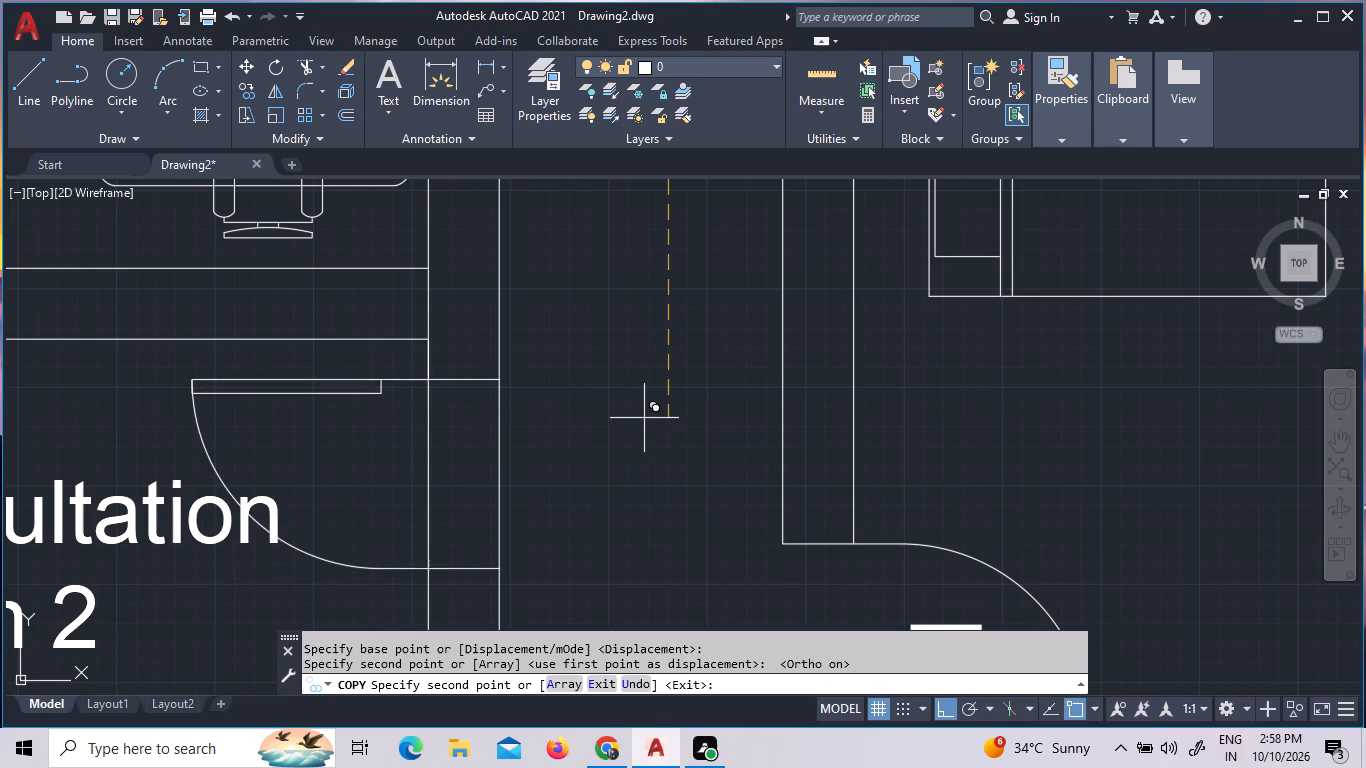
Place three more copies of the door set farther south, at the north ends of Consultation Room 3, the Office and the Pharmacy.
scroll(655, 422, "down", 5)
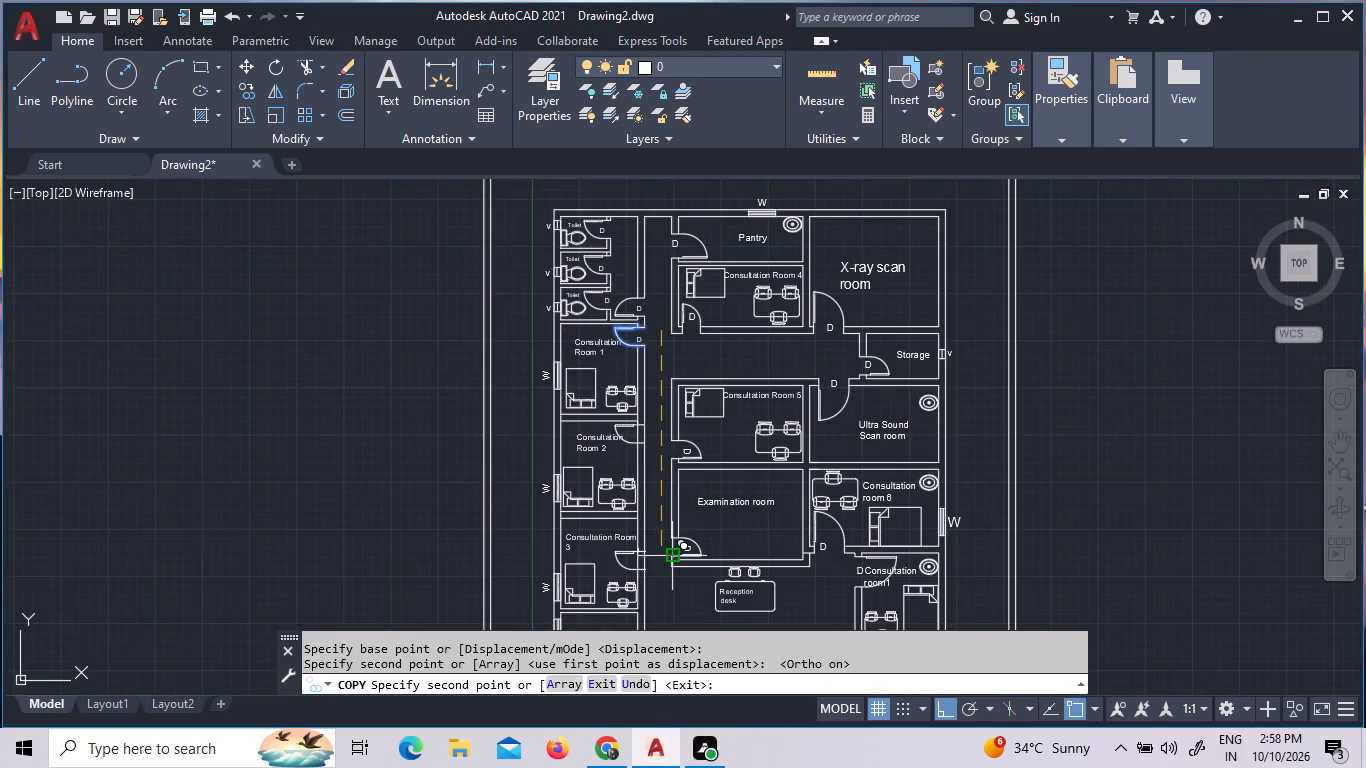
scroll(667, 553, "up", 3)
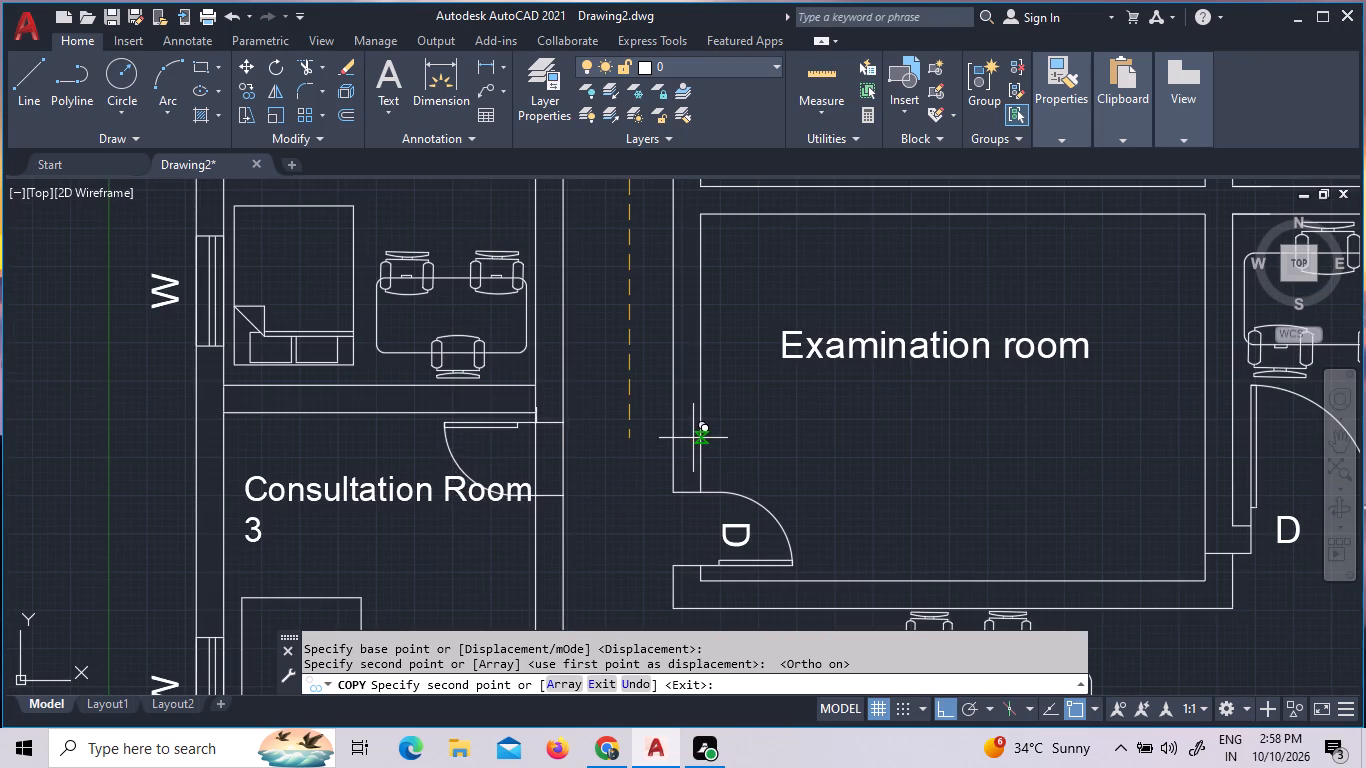
left_click(691, 446)
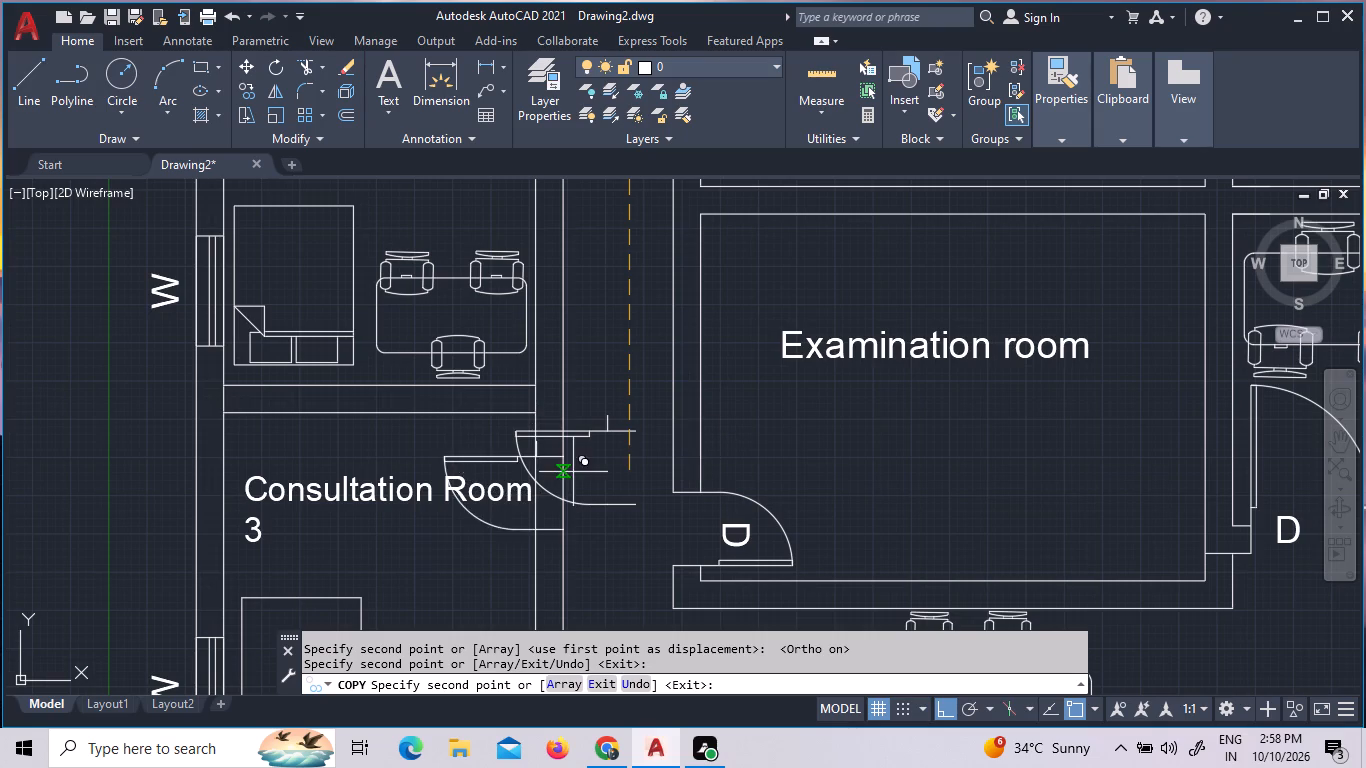
scroll(647, 482, "down", 3)
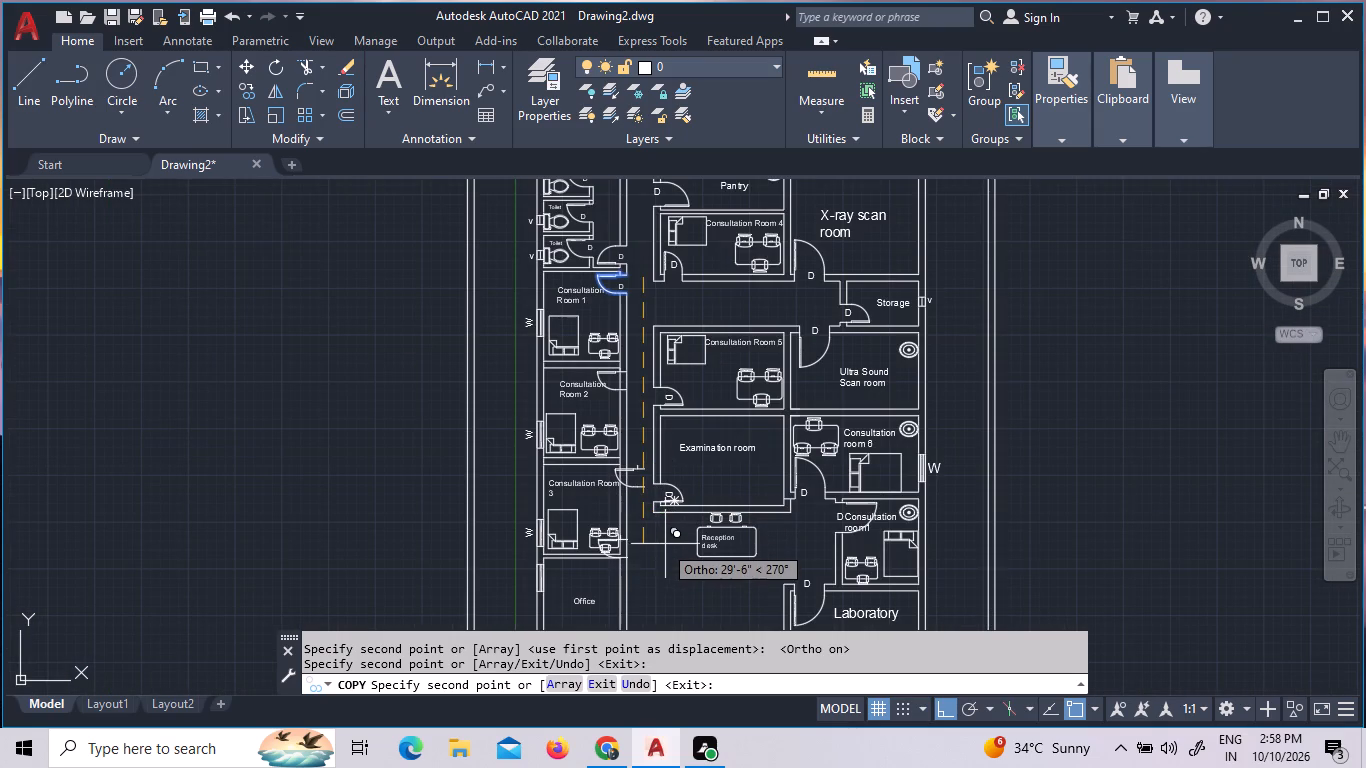
left_click(617, 575)
scroll(662, 567, "down", 3)
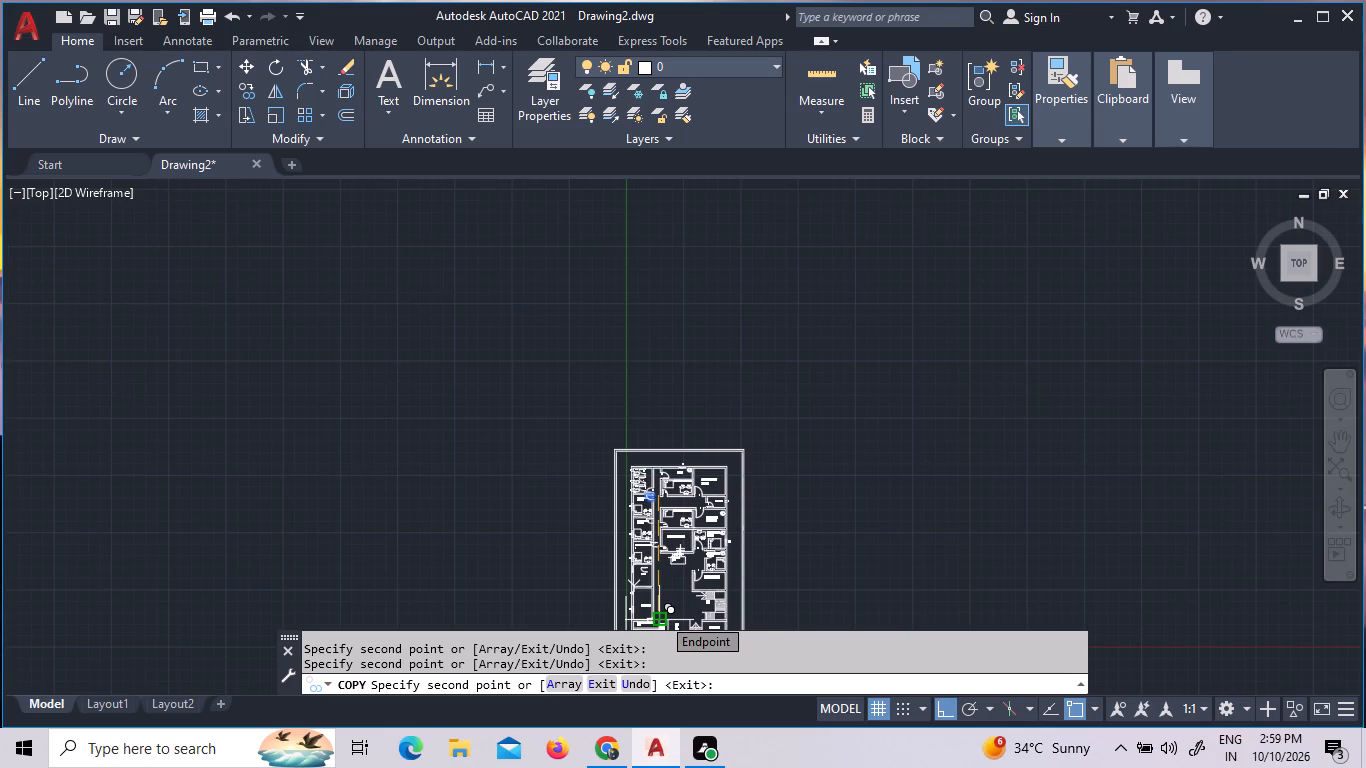
scroll(661, 616, "up", 4)
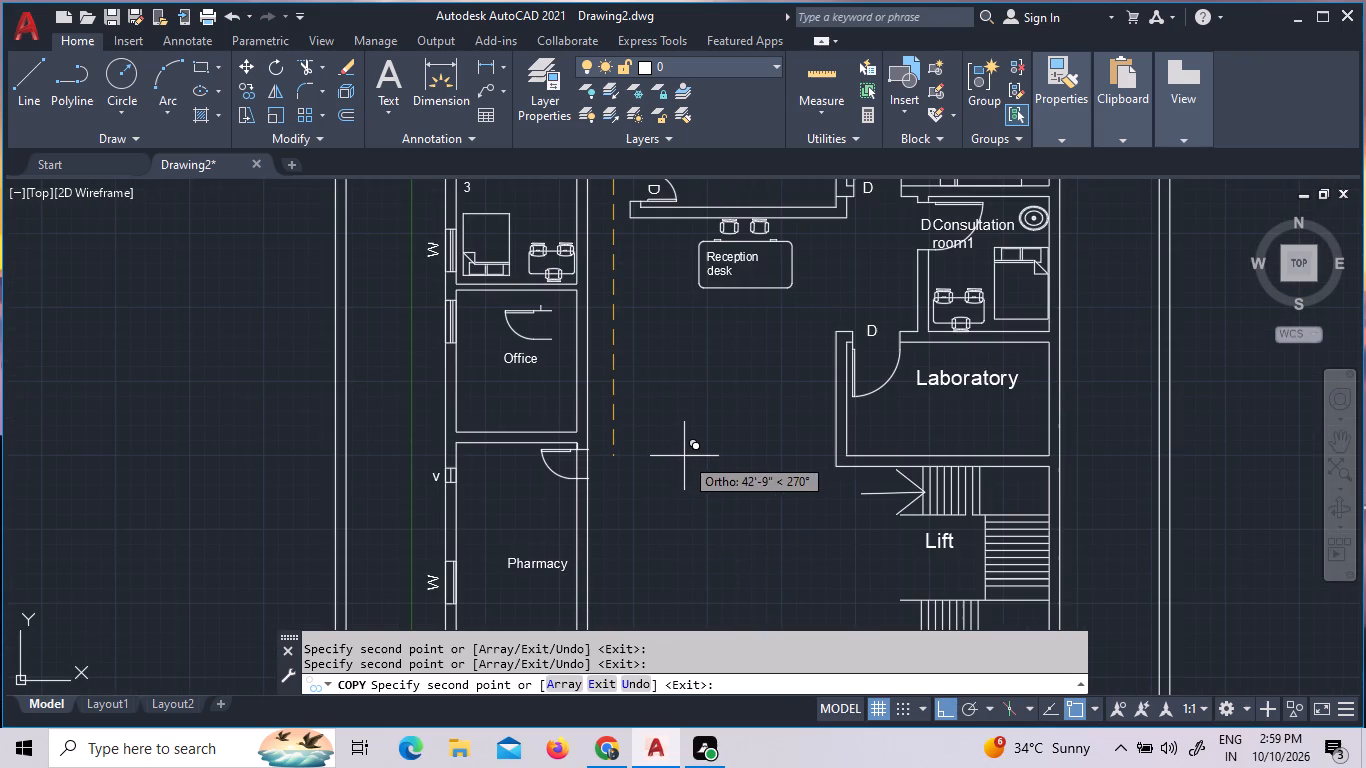
left_click(684, 456)
scroll(702, 511, "down", 2)
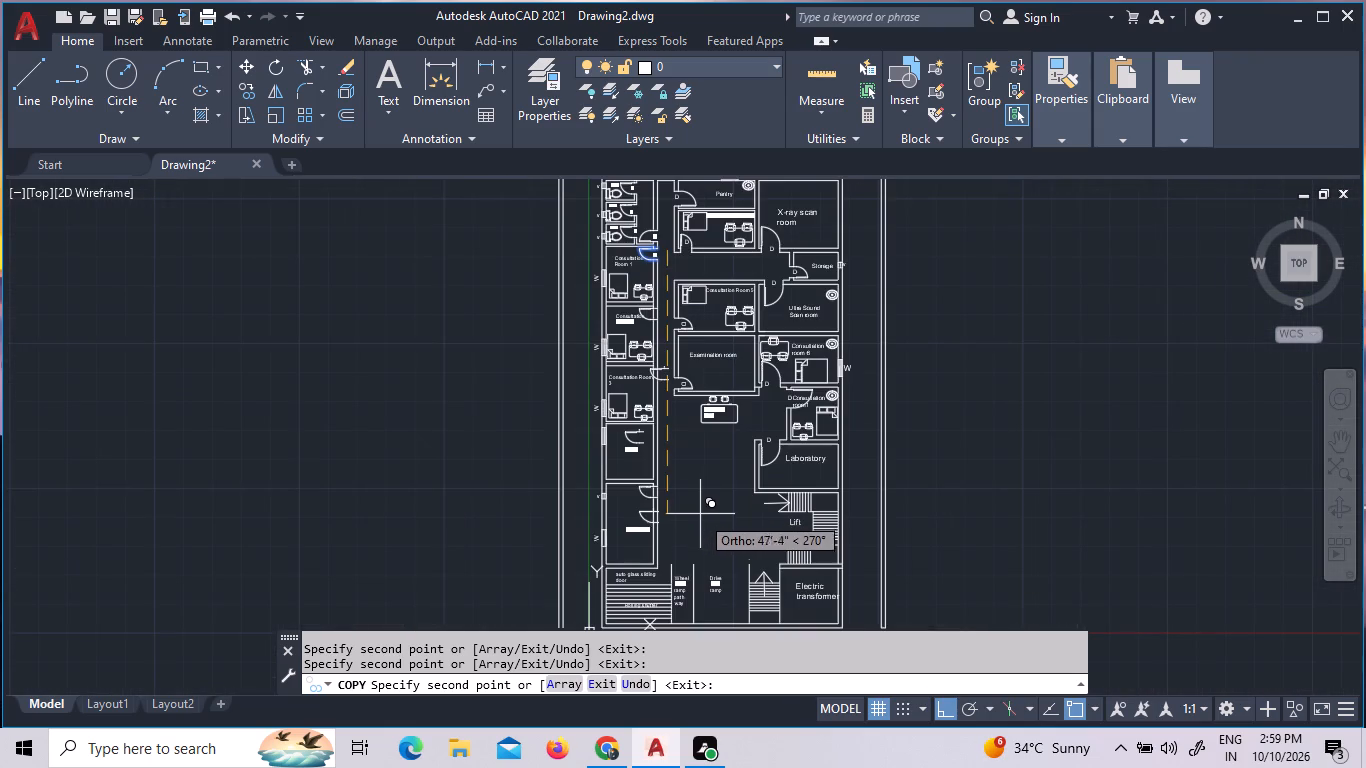
key("Escape")
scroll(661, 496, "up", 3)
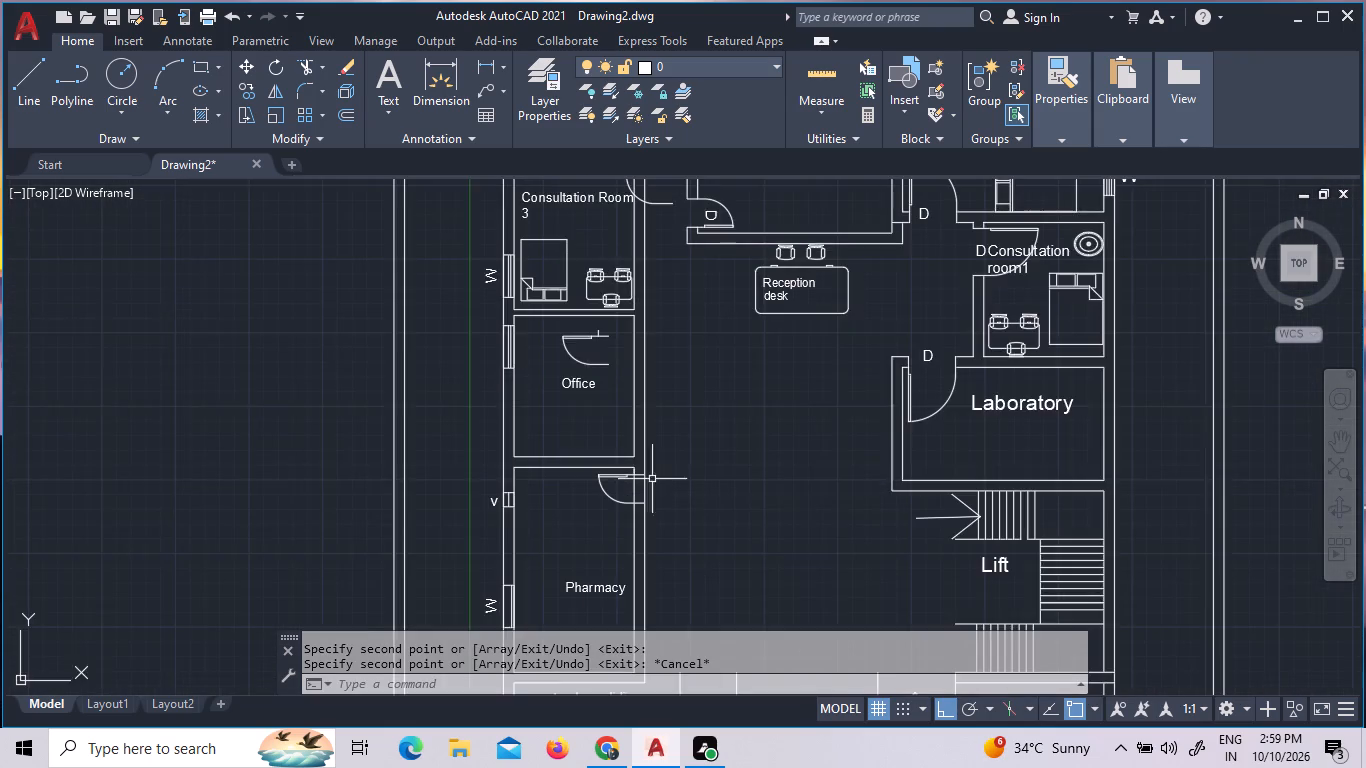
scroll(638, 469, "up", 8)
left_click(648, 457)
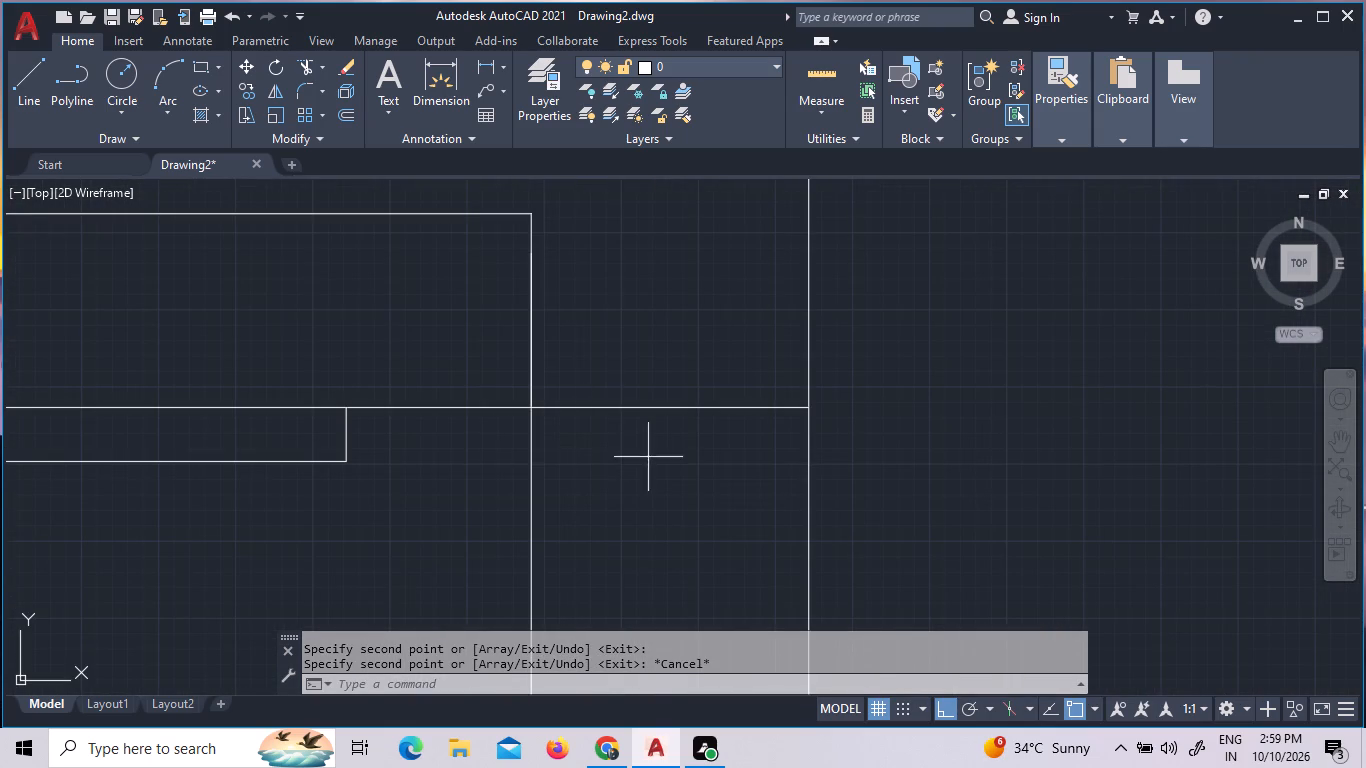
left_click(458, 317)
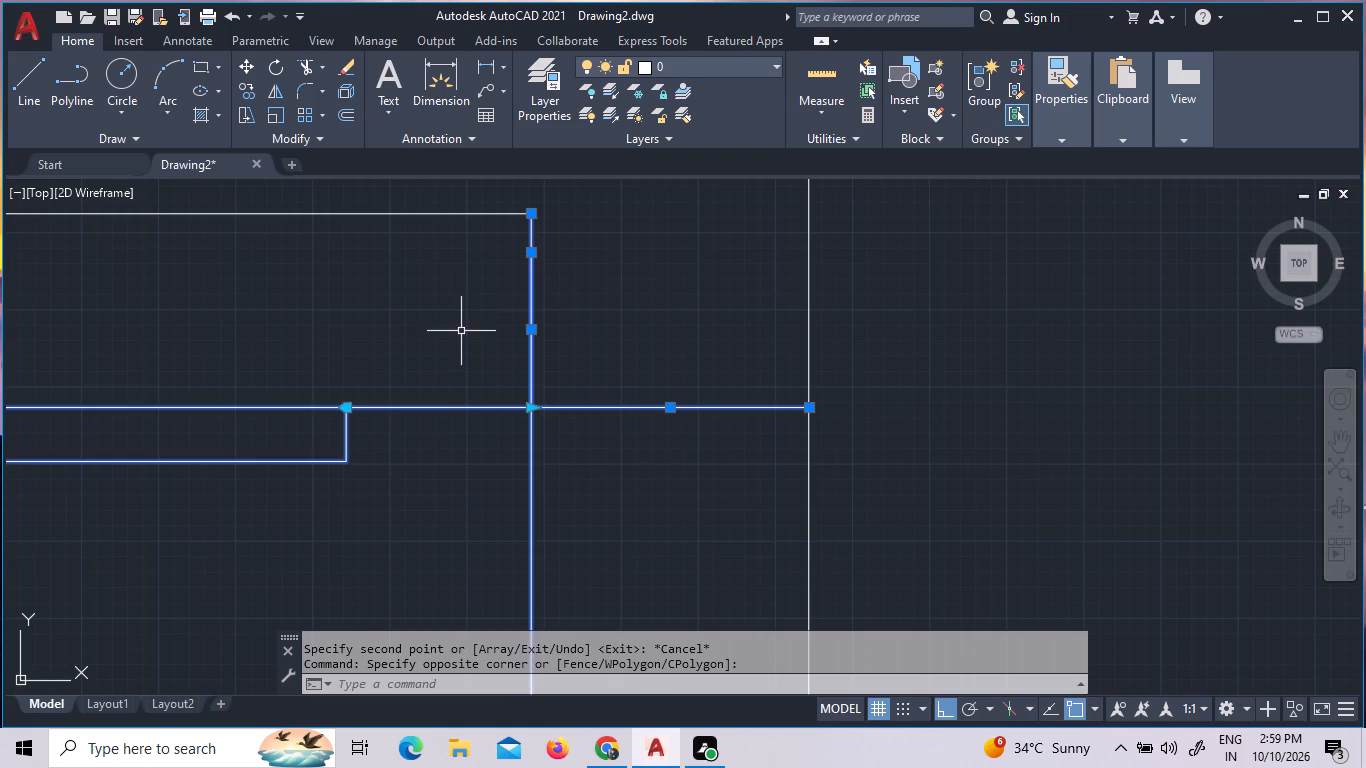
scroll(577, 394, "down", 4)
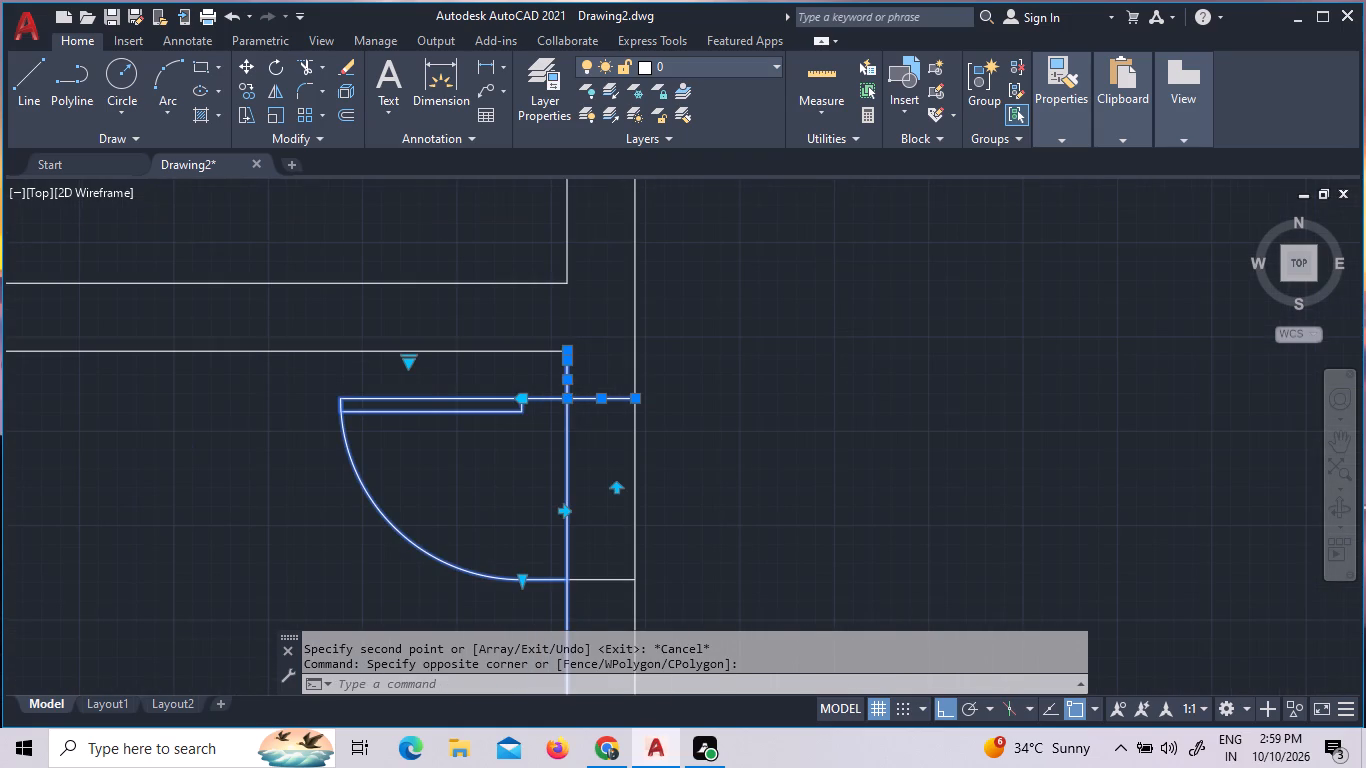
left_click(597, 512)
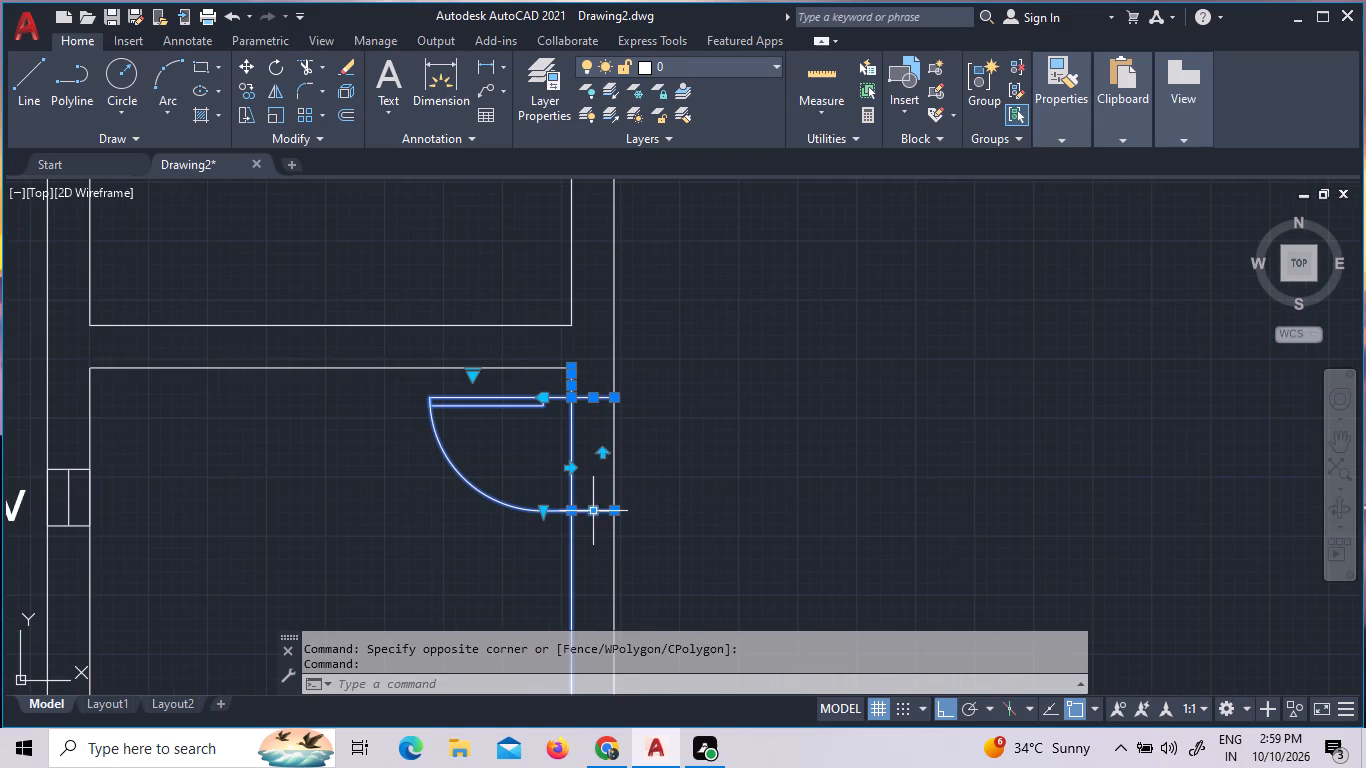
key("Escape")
Move the Office's door set northeast into the east wall near the north wall, with the jamb lines spanning the wall thickness.
scroll(648, 486, "down", 3)
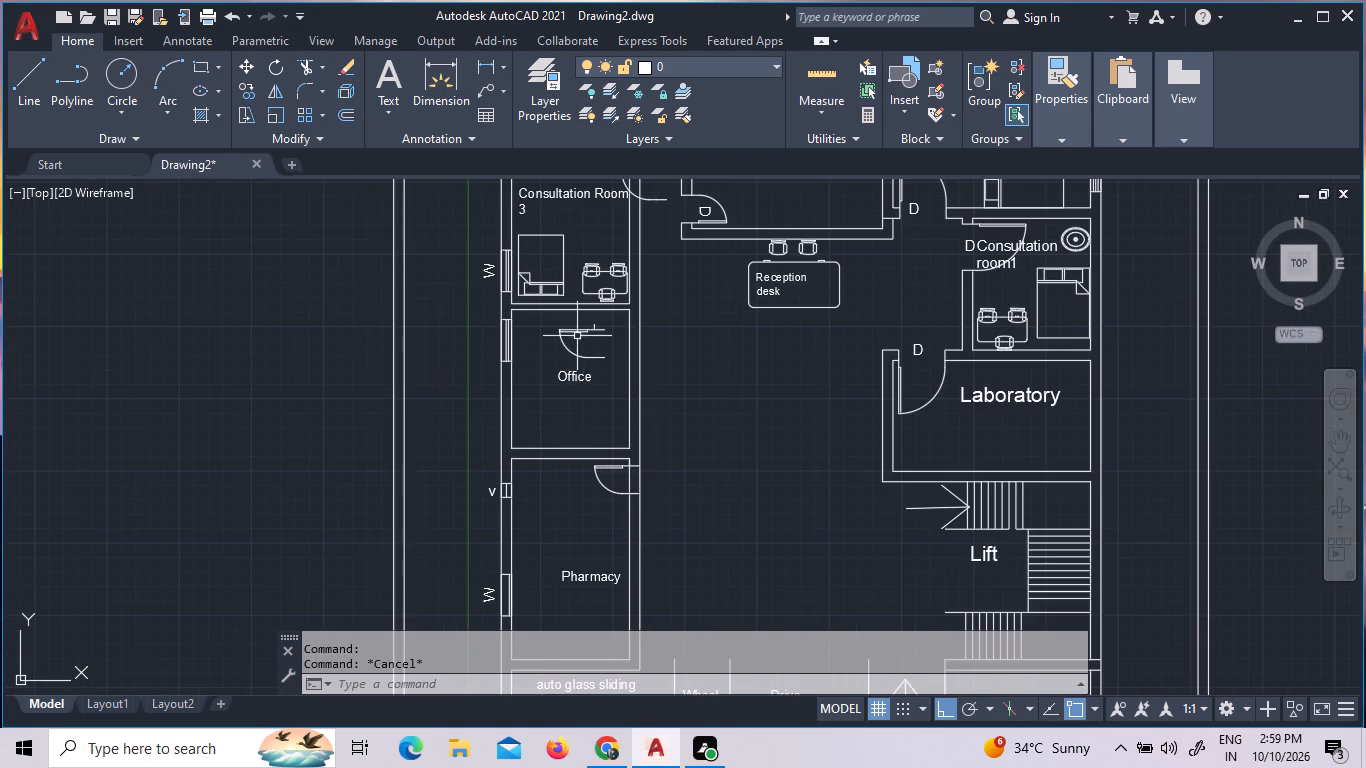
scroll(576, 322, "up", 3)
left_click(685, 490)
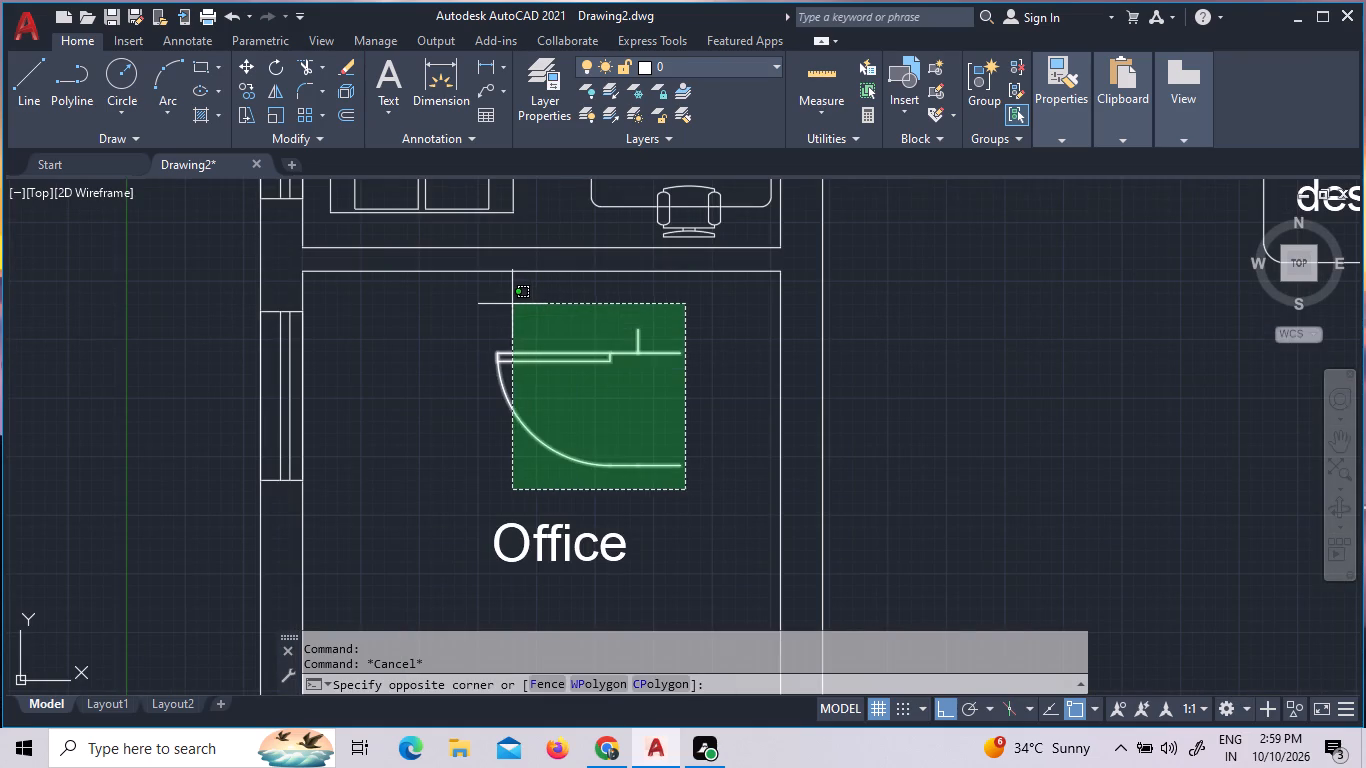
left_click(512, 304)
right_click(557, 373)
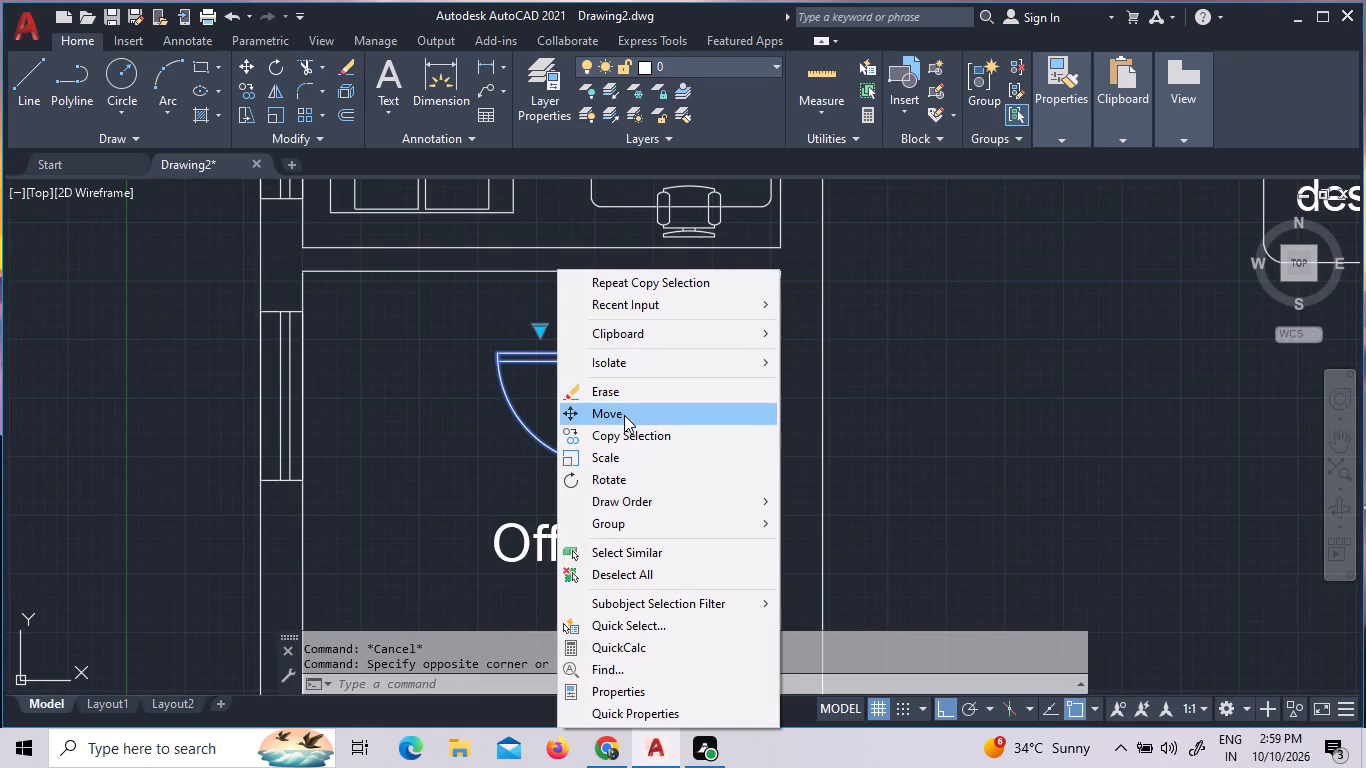
double_click(624, 415)
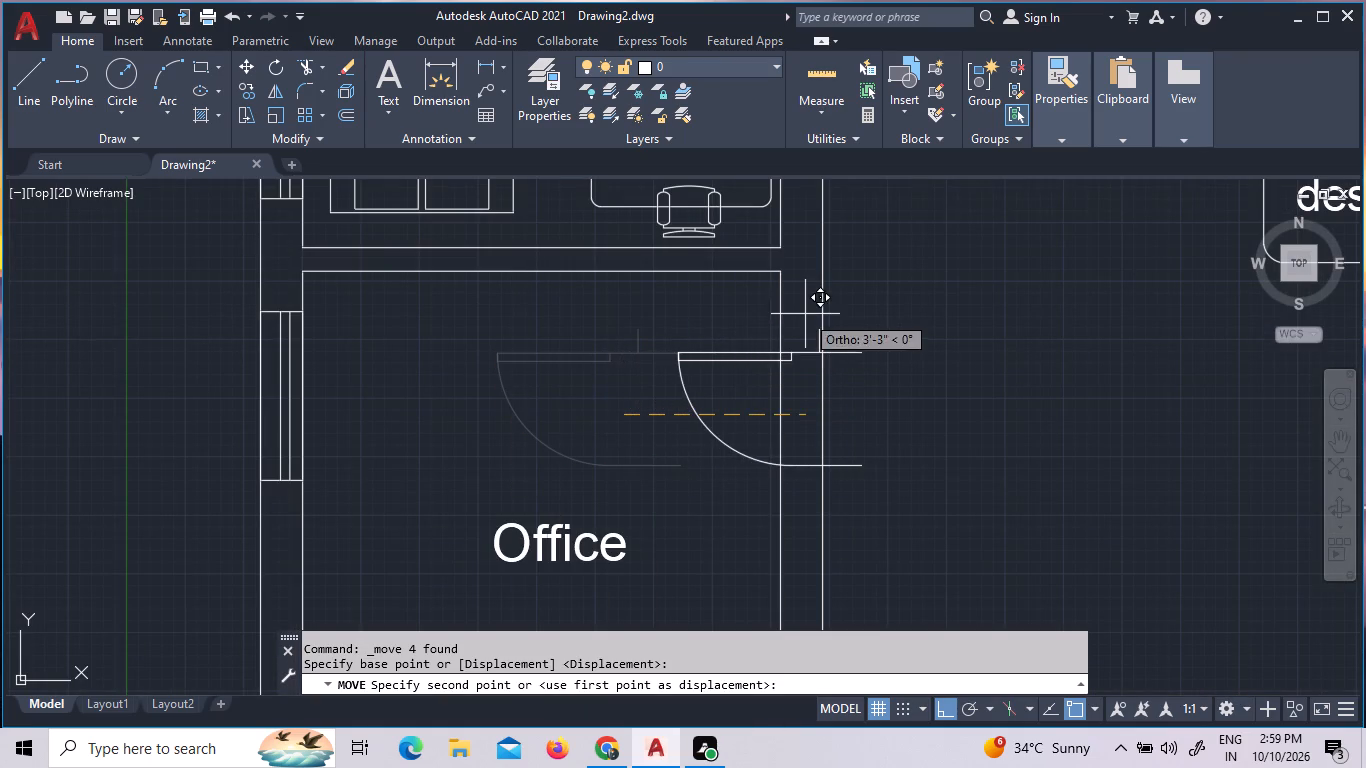
key("F8")
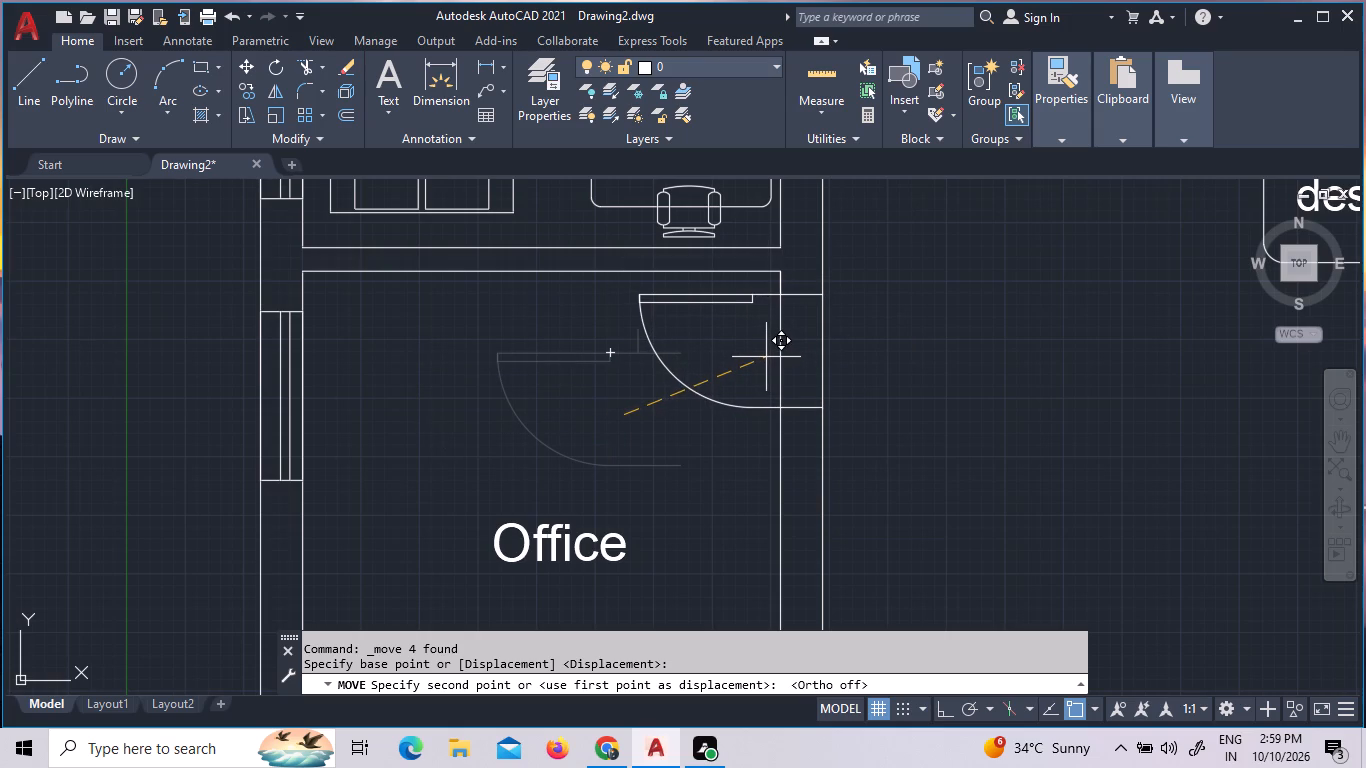
left_click(766, 357)
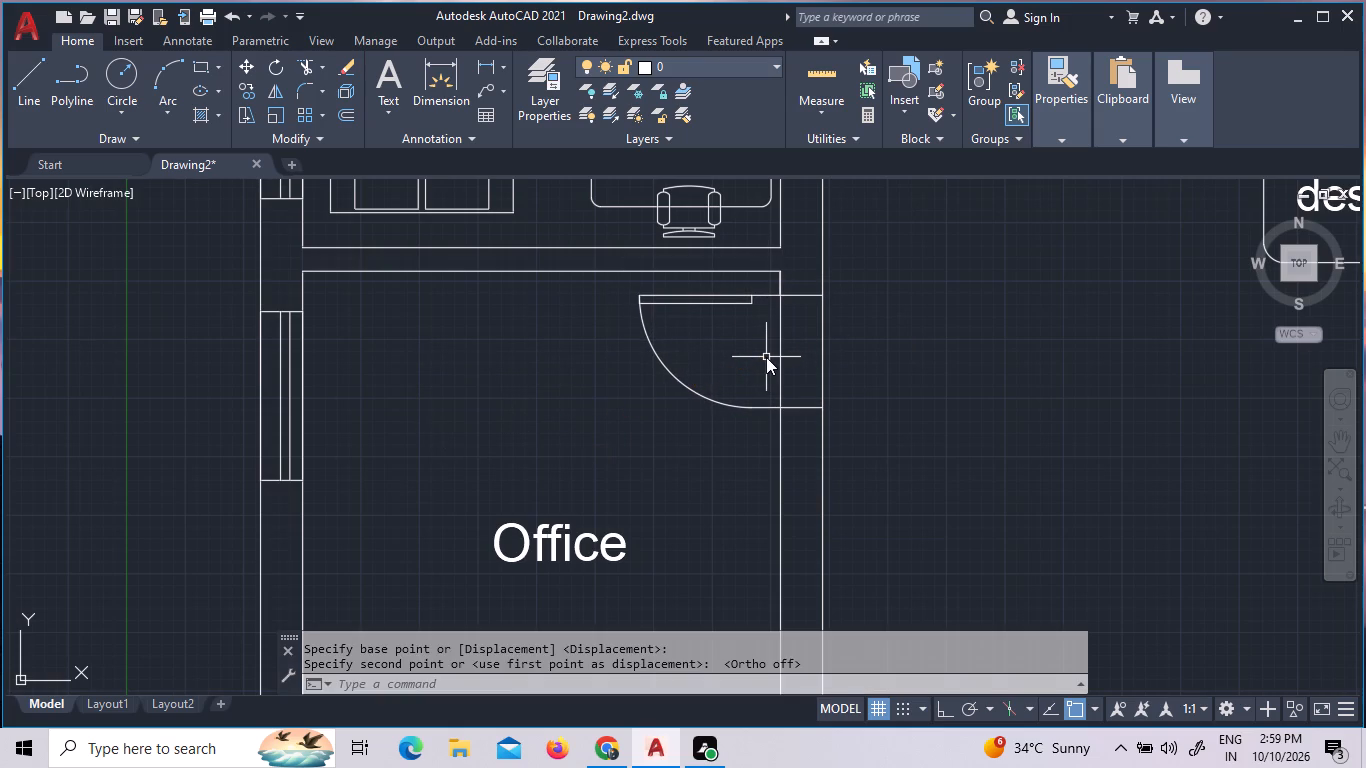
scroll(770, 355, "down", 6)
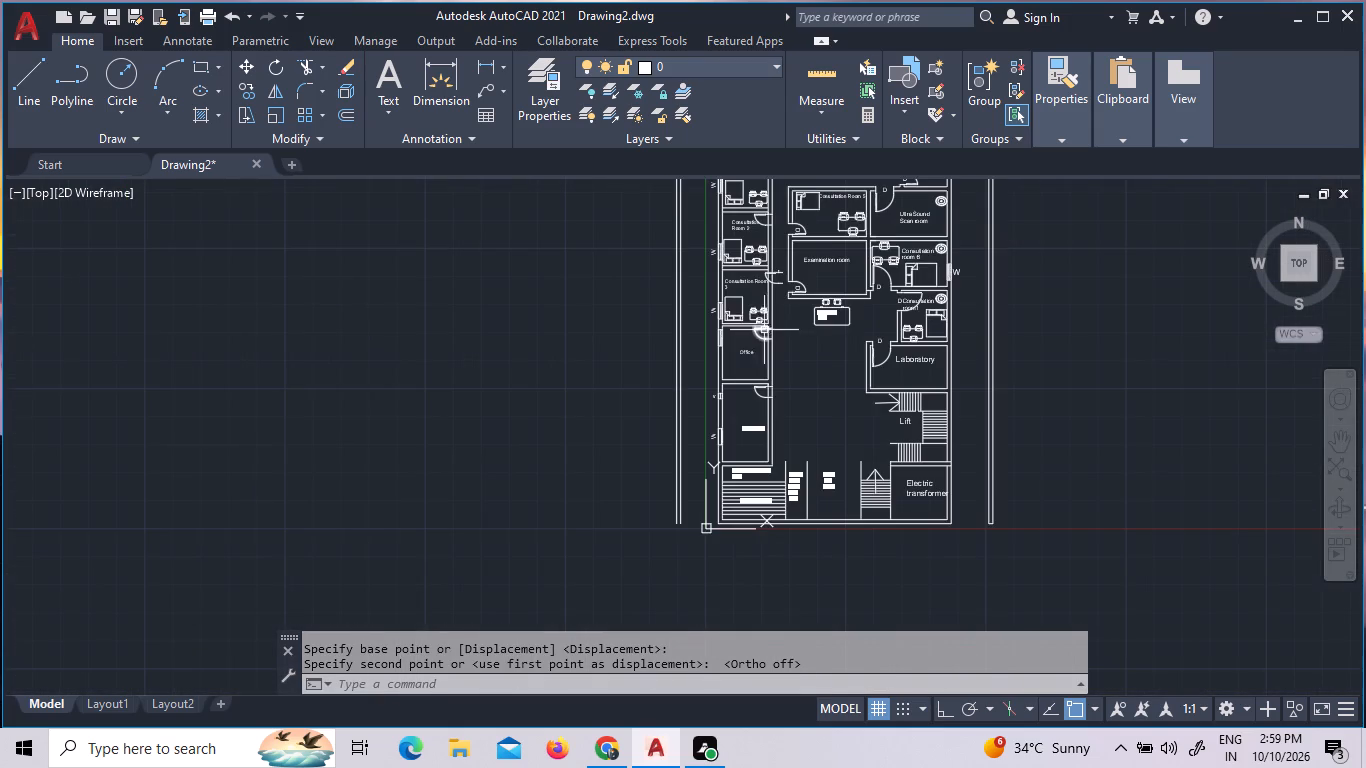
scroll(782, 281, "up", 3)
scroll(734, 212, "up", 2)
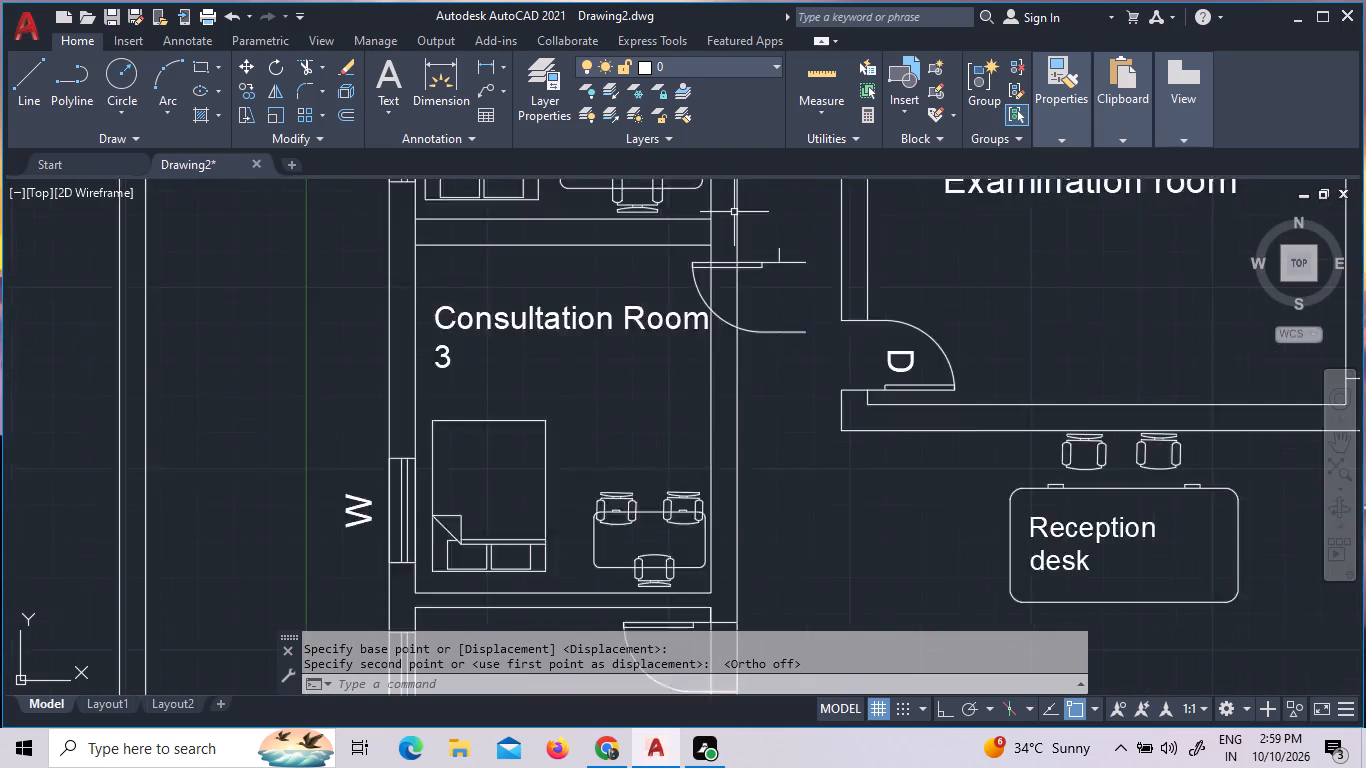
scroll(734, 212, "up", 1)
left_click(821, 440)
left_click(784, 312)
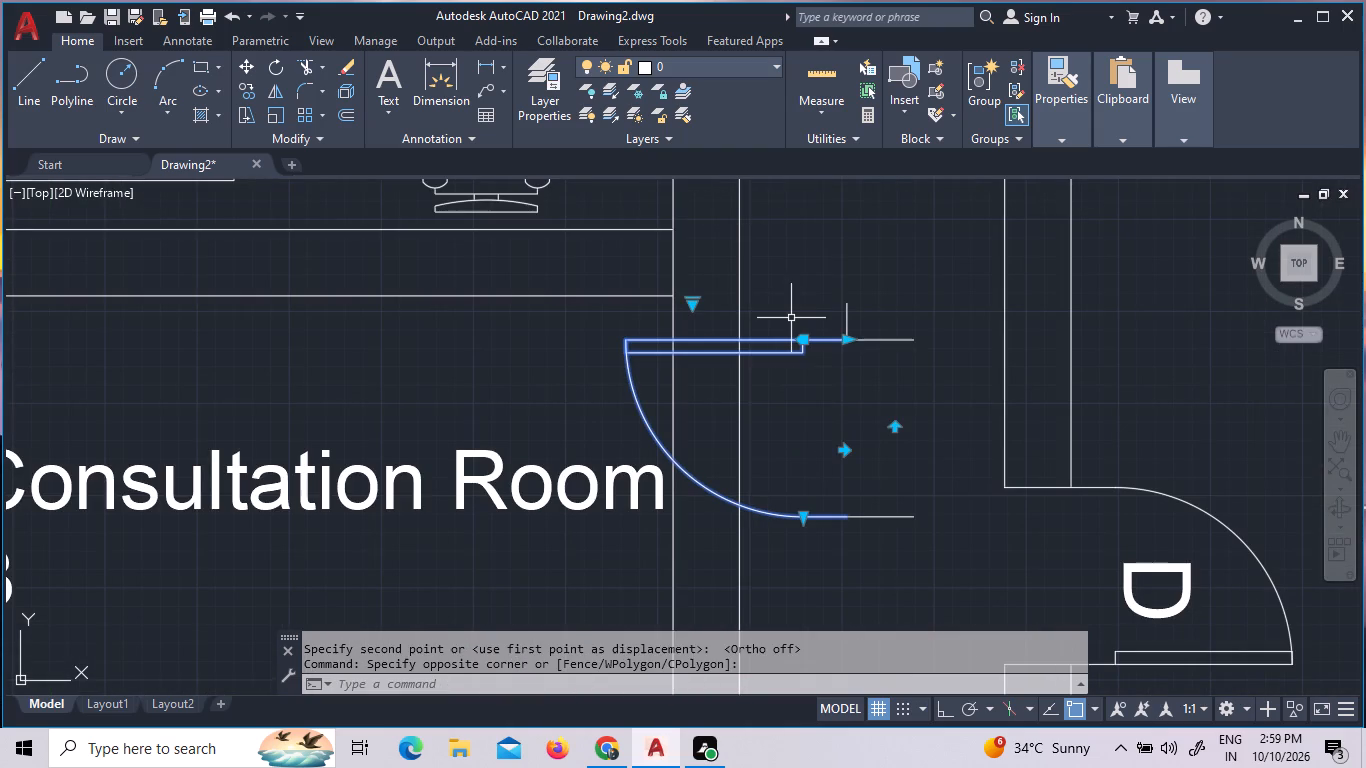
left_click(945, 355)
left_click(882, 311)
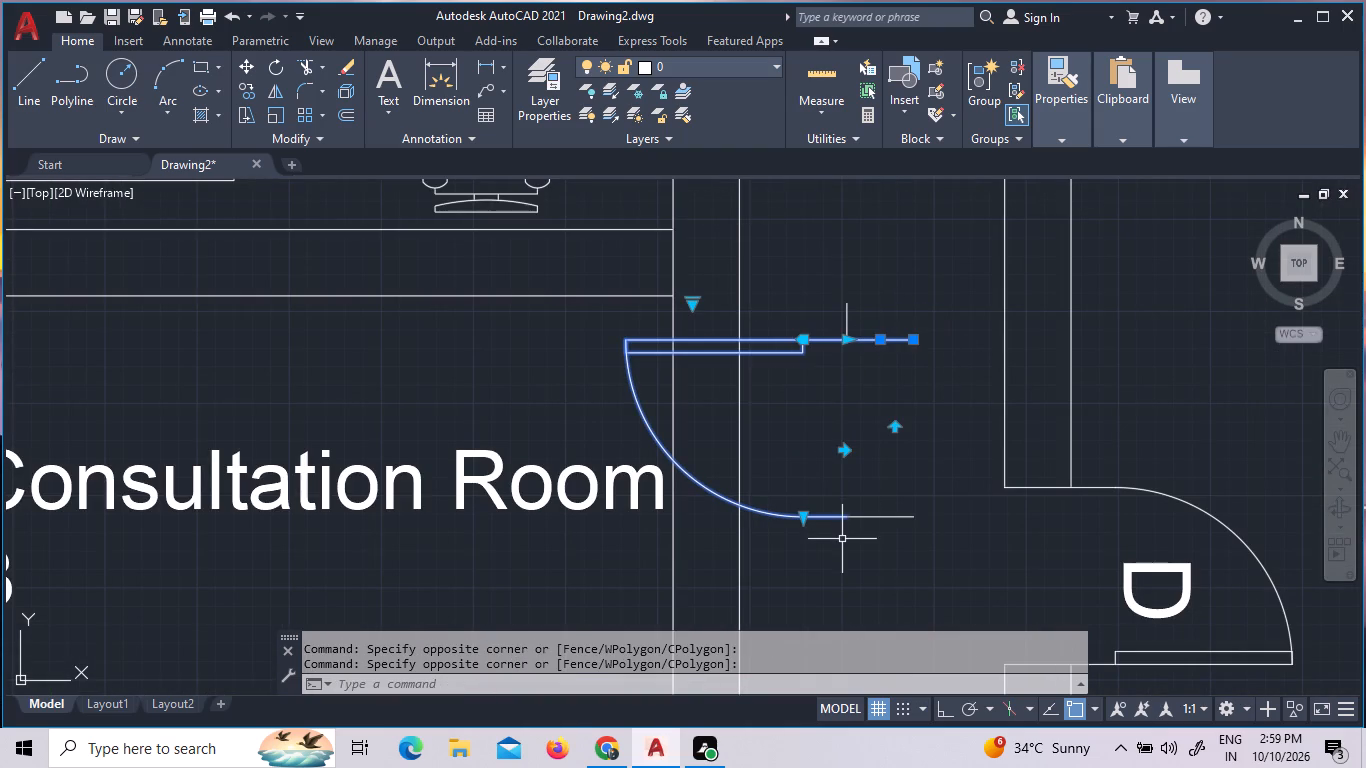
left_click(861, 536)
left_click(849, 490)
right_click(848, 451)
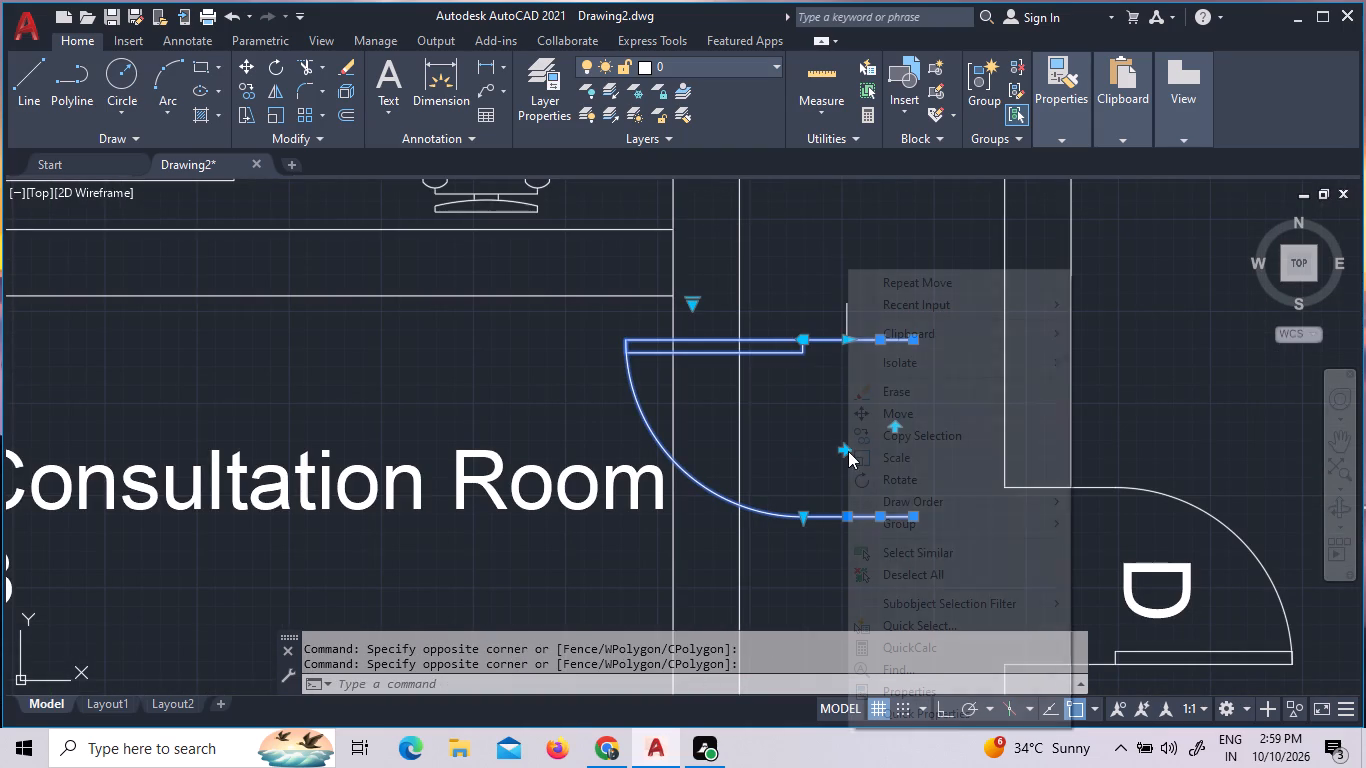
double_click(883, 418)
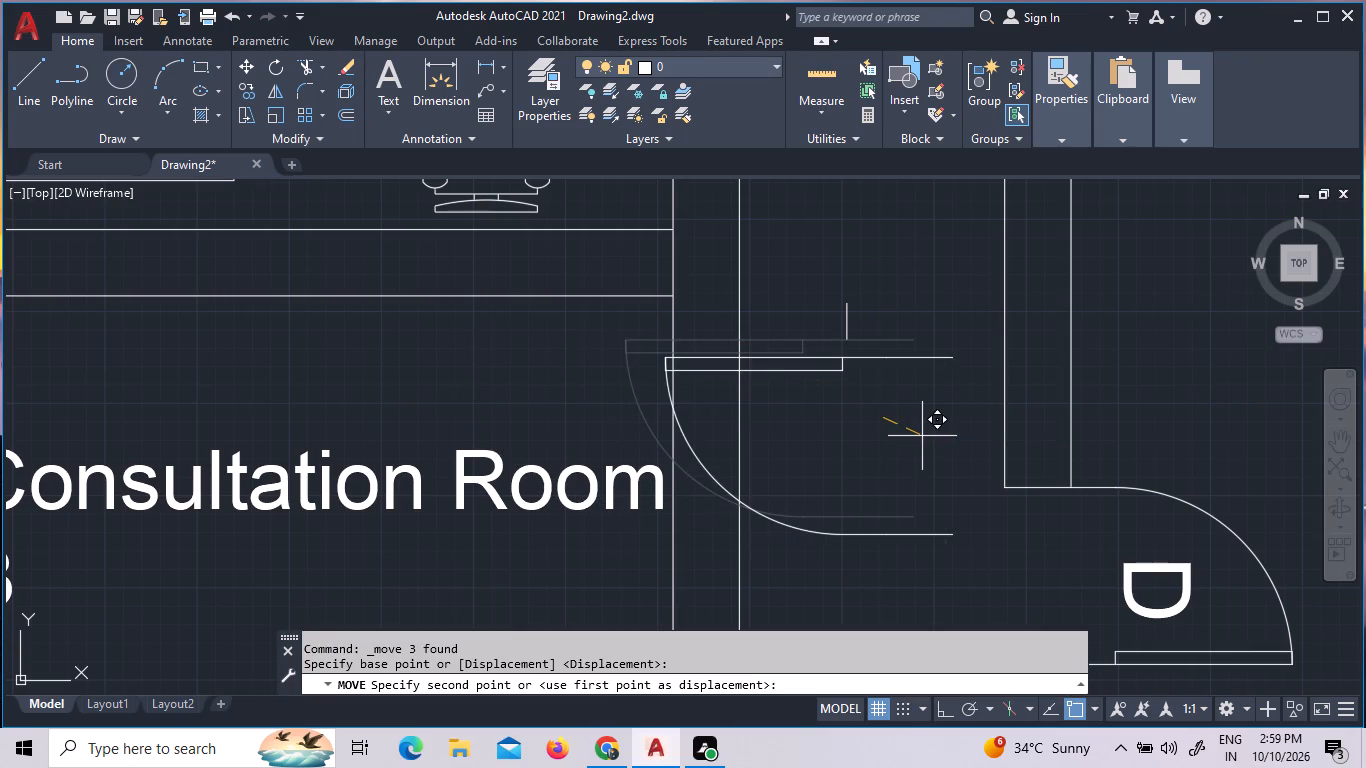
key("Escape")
Move Consultation Room 3's complete door set west into the east wall, from the base of its short wall return to the inner wall line.
left_click(954, 586)
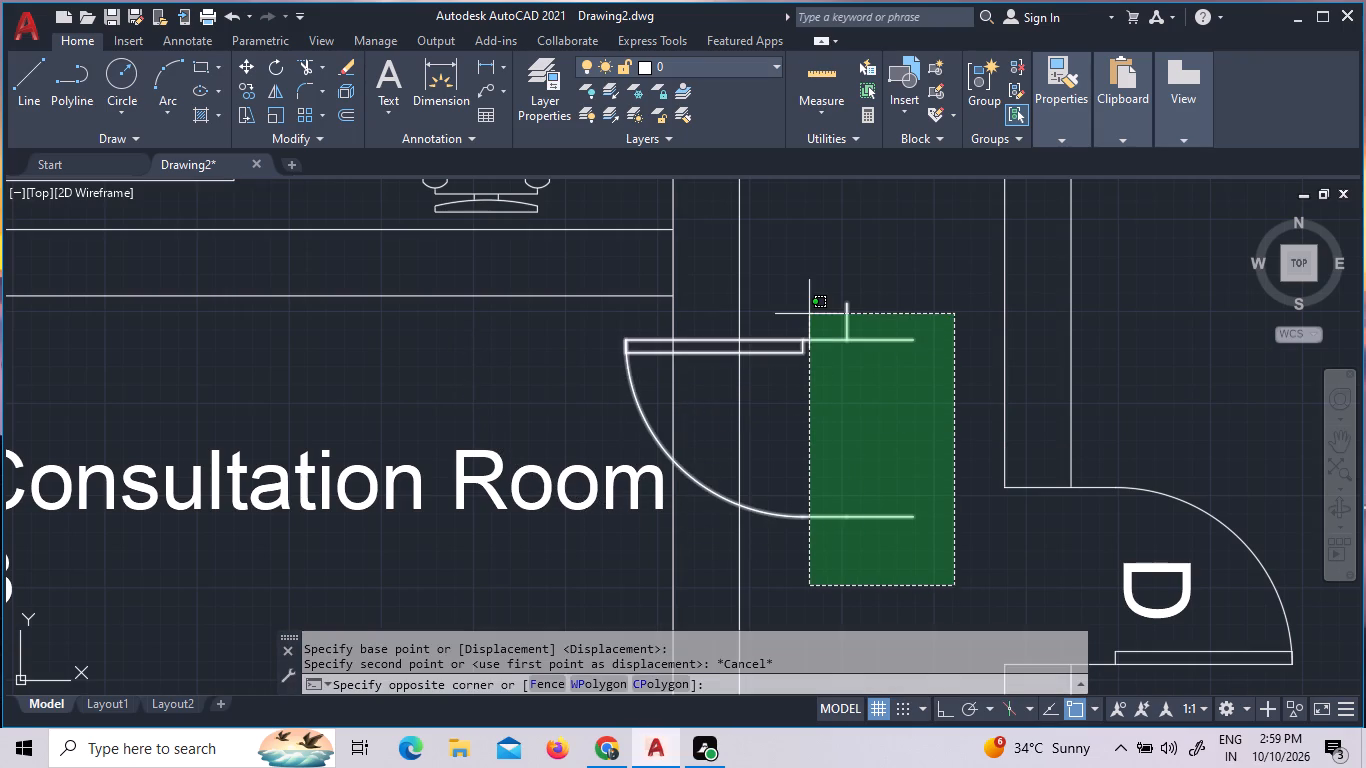
left_click(809, 309)
right_click(788, 319)
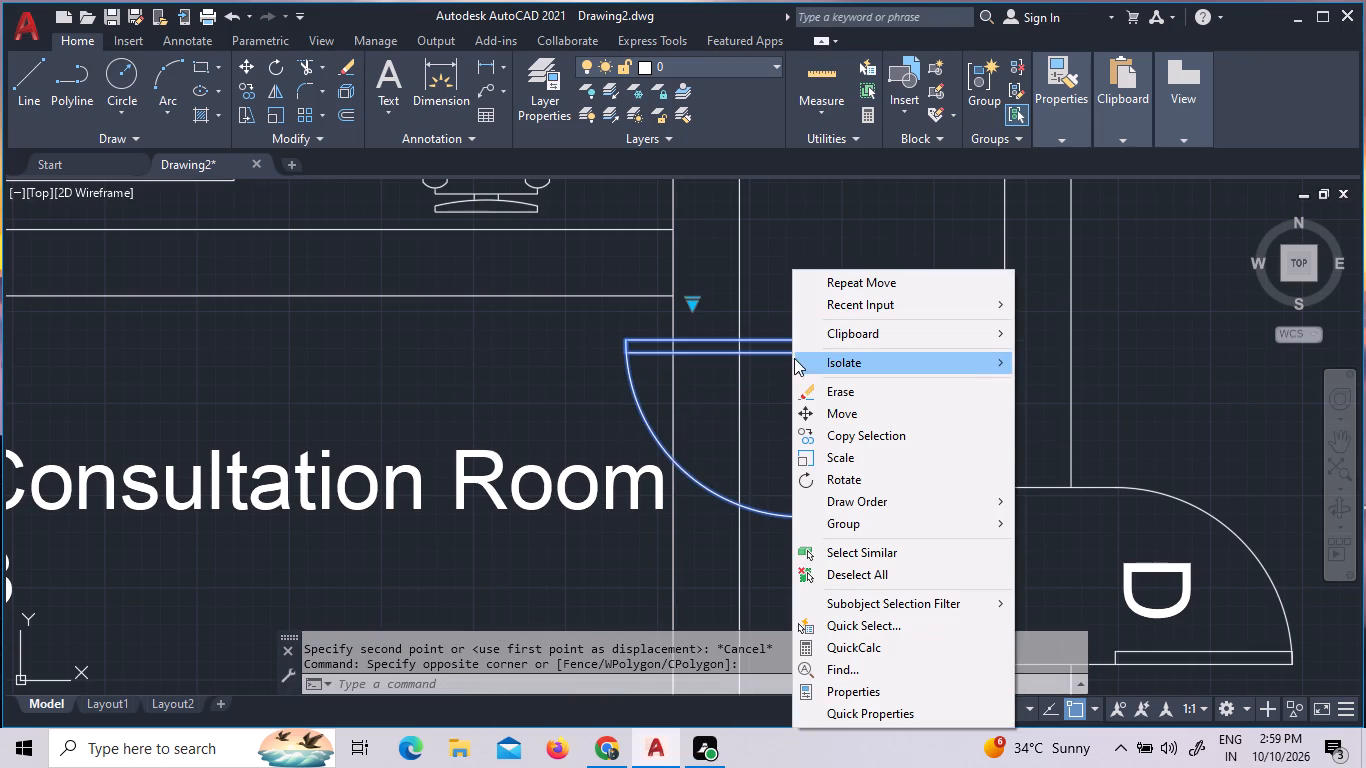
left_click(809, 416)
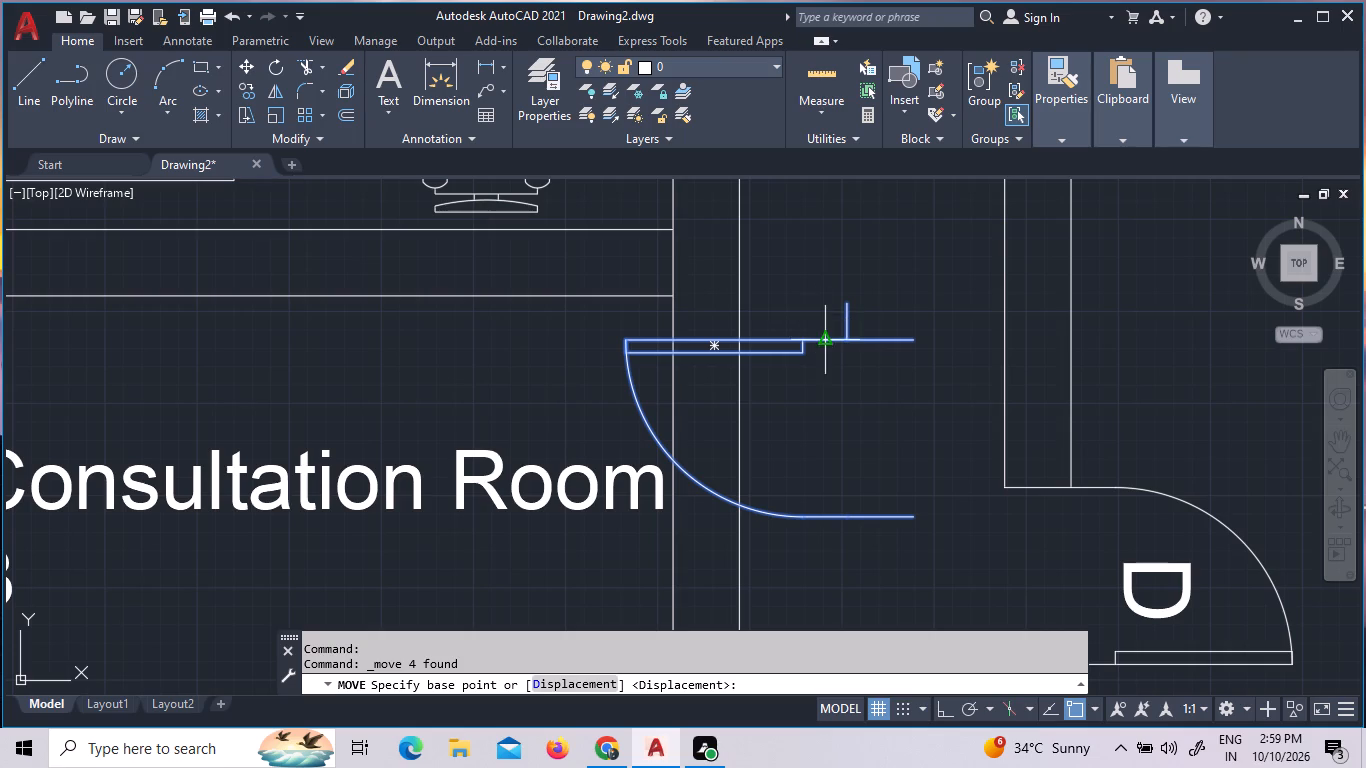
left_click(846, 336)
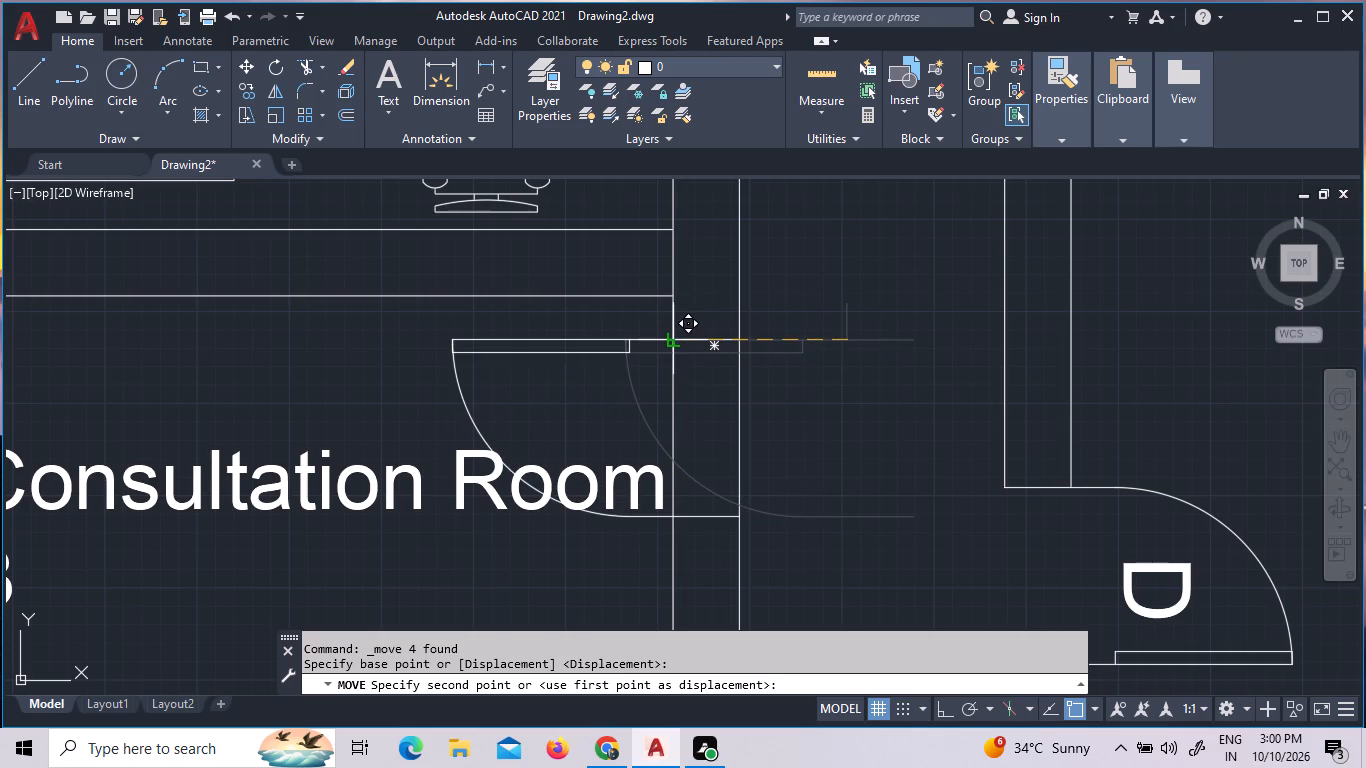
left_click(673, 335)
Trim the two east wall lines of Consultation Room 2 across its new door opening.
scroll(671, 383, "down", 4)
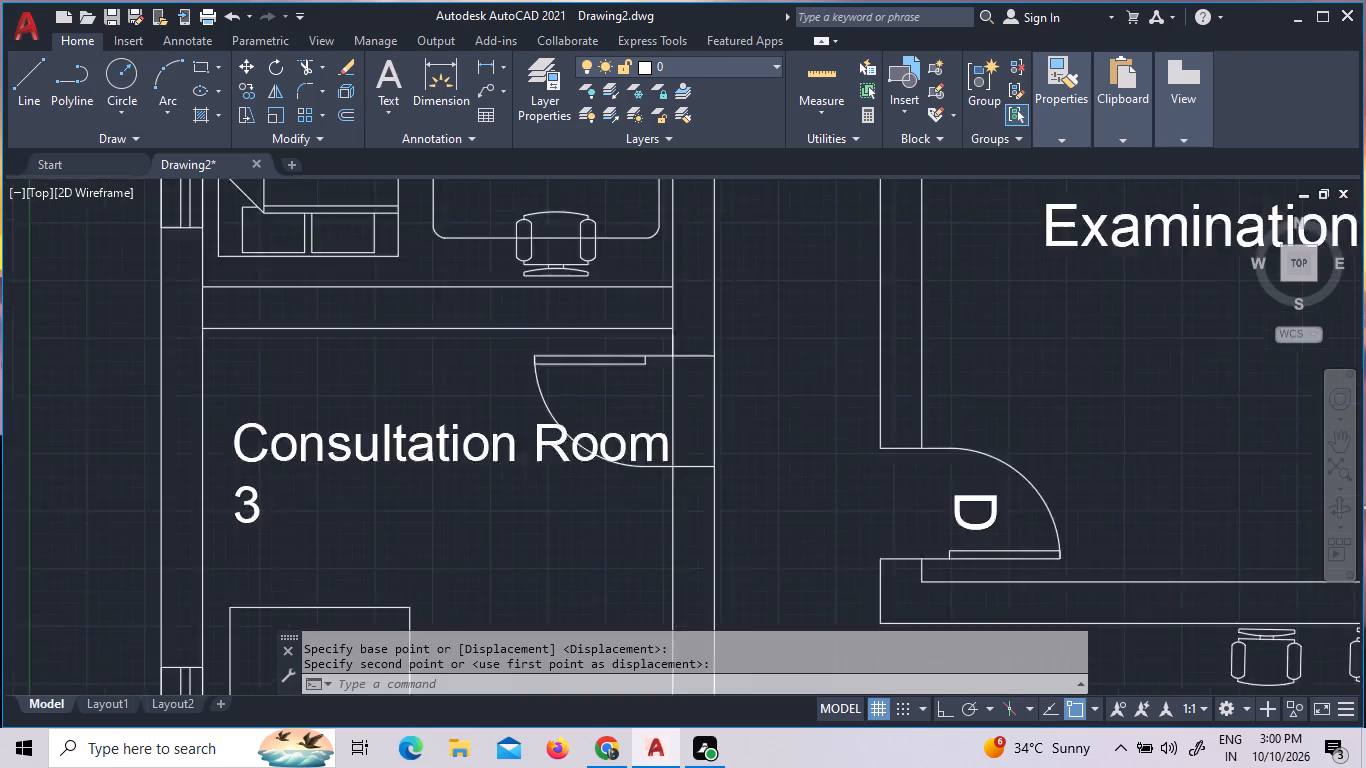
scroll(655, 430, "down", 3)
scroll(661, 316, "up", 8)
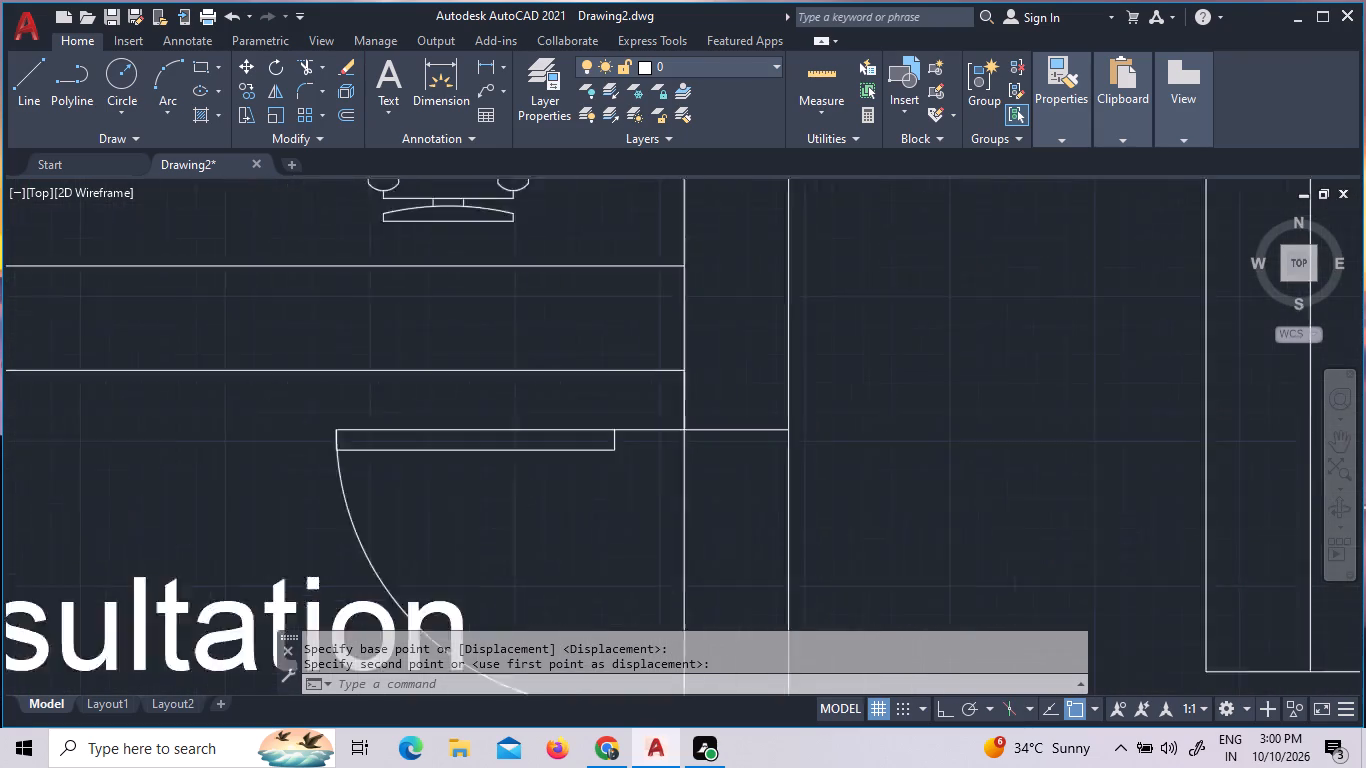
scroll(635, 343, "down", 2)
scroll(713, 388, "up", 3)
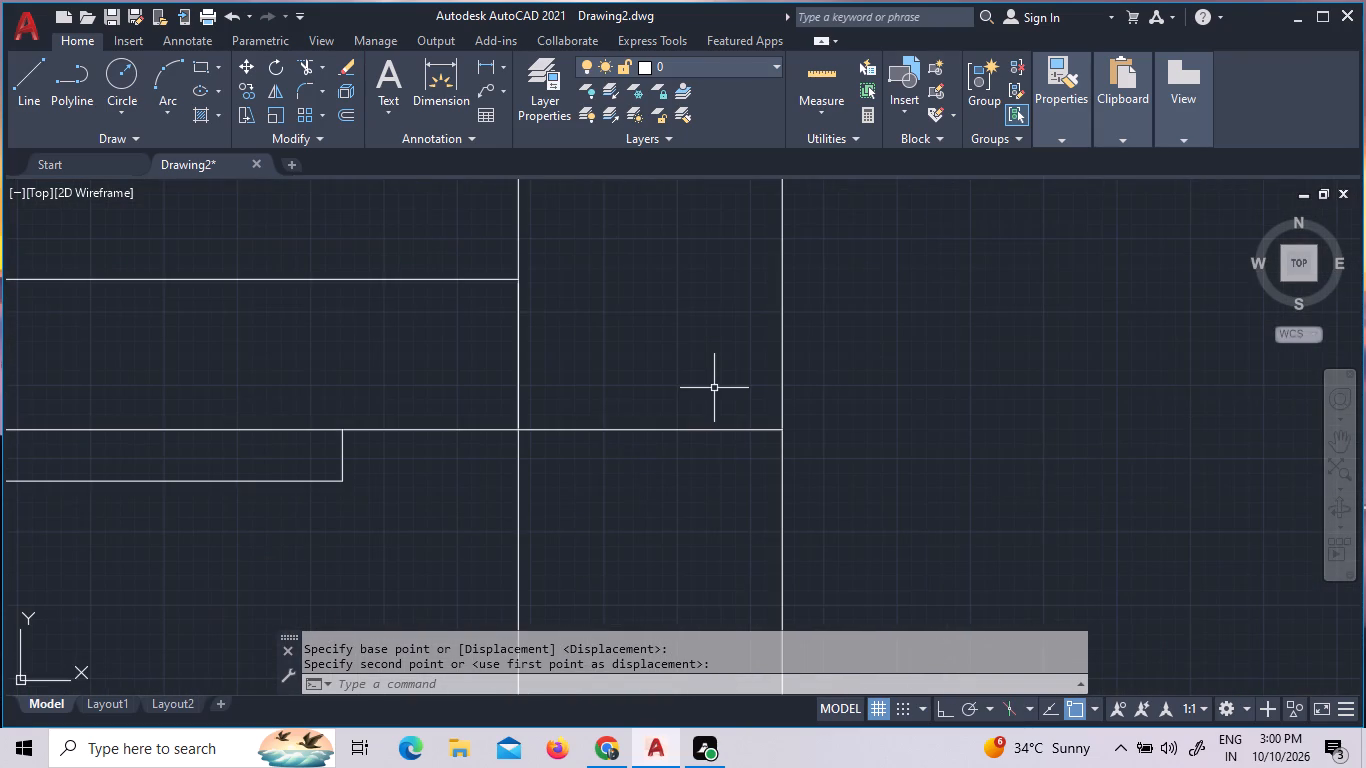
scroll(714, 388, "down", 6)
scroll(822, 420, "down", 1)
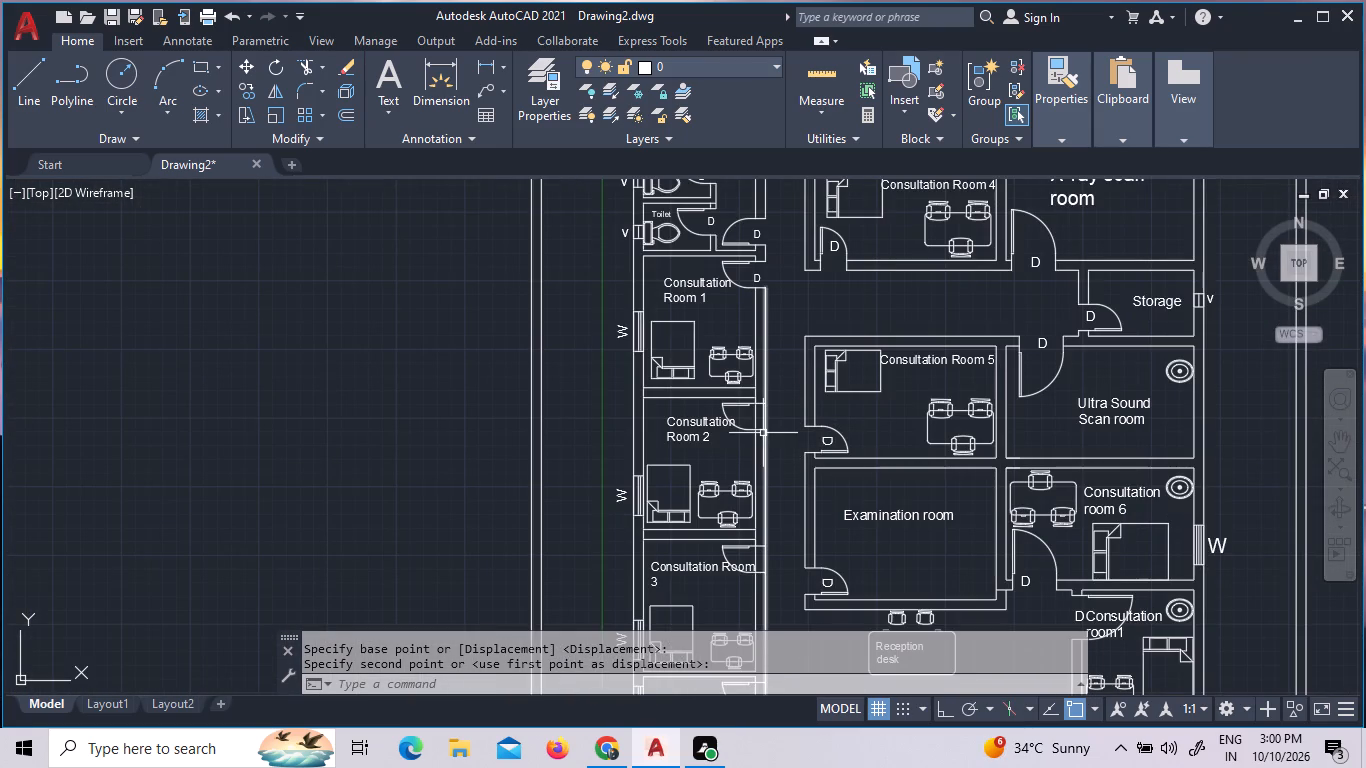
type("TR")
key("space")
key("space")
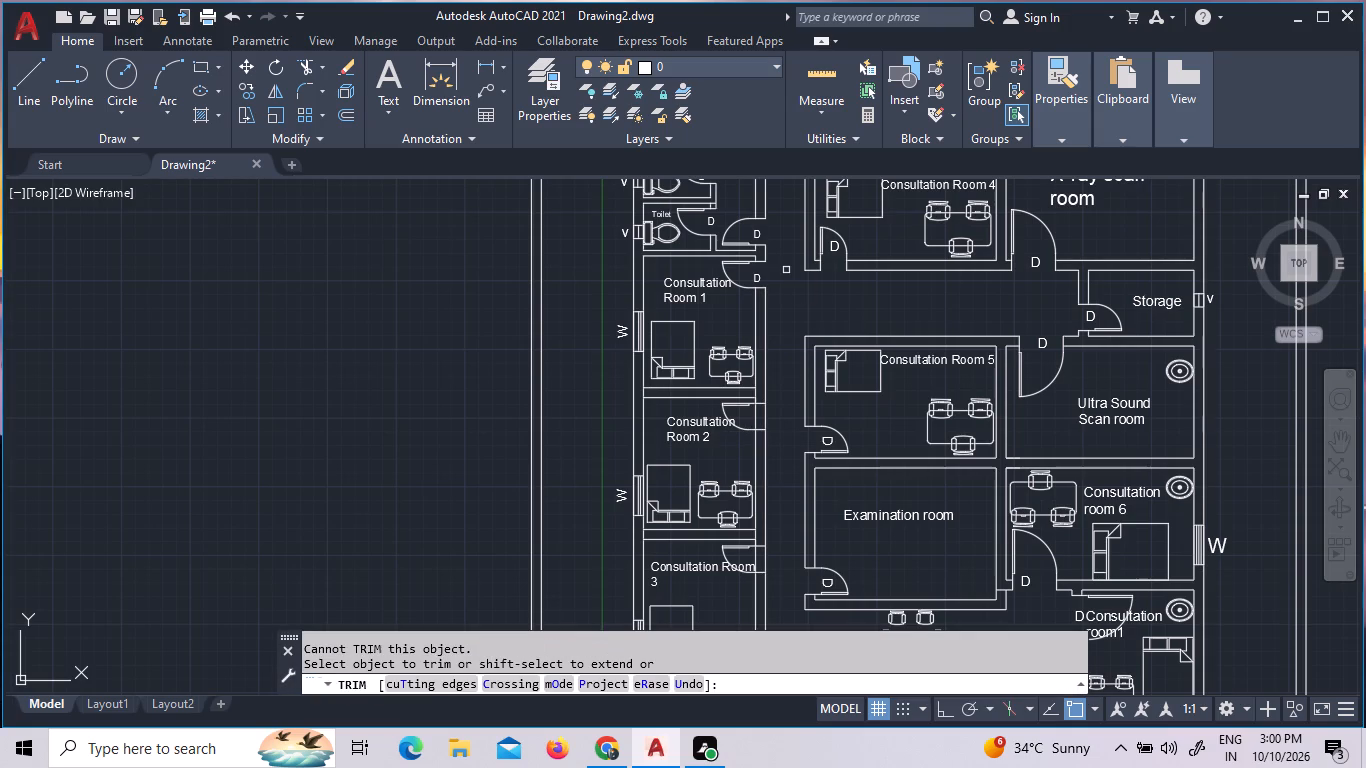
left_click(781, 416)
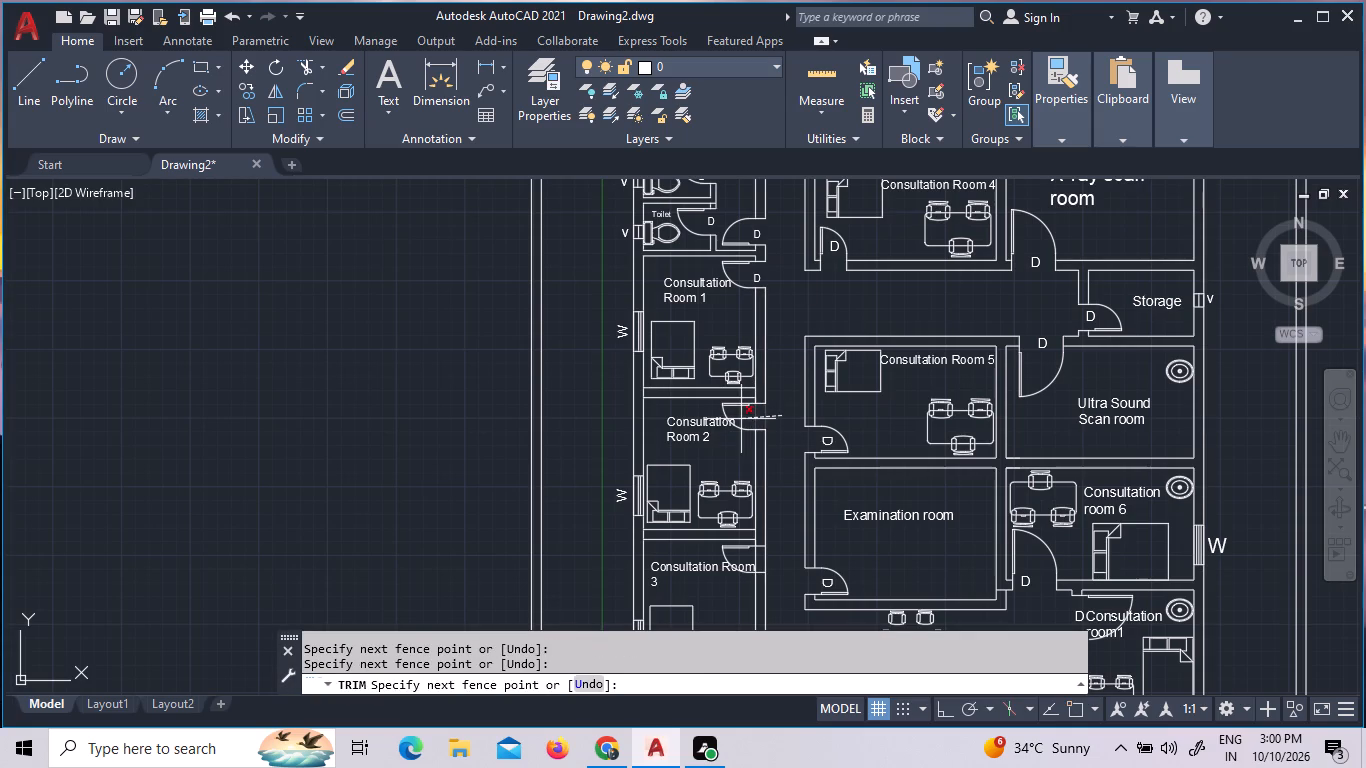
left_click(741, 419)
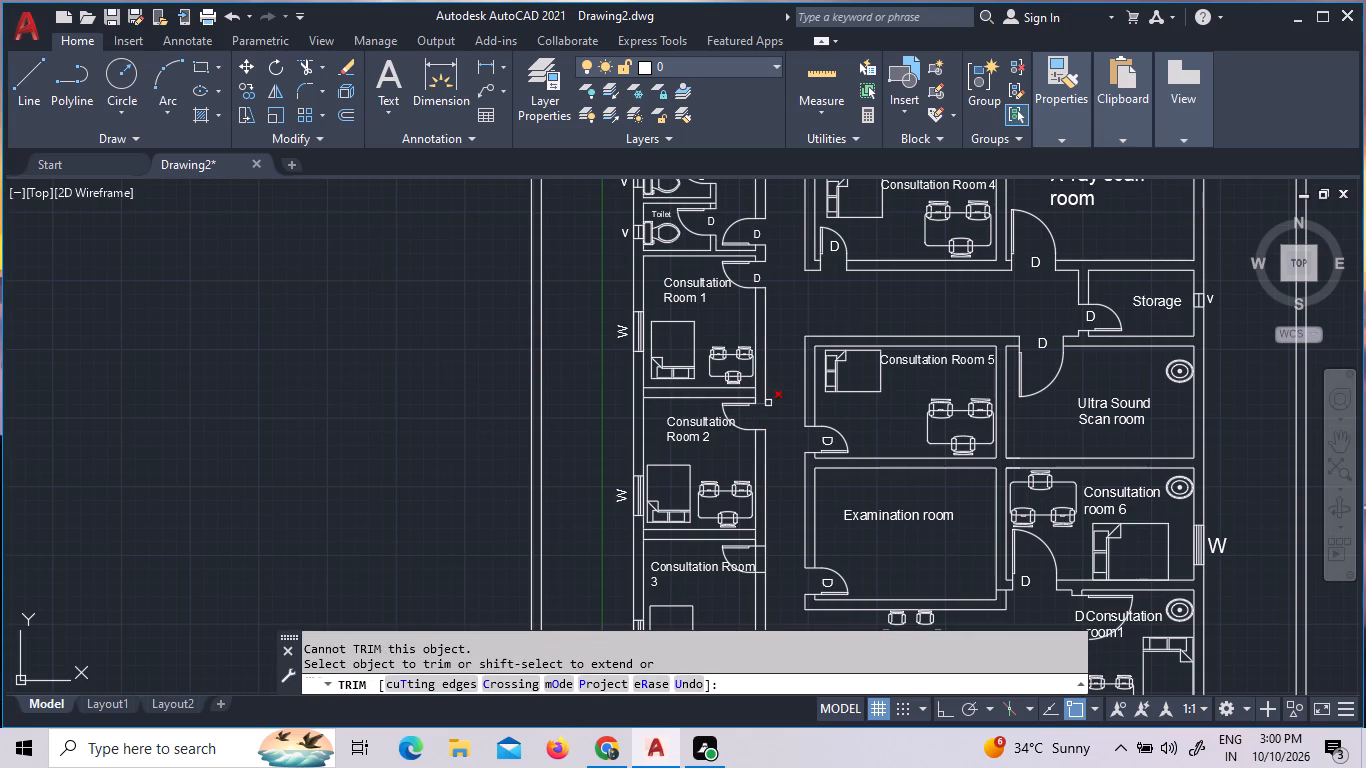
Trim the inner east wall line across the thickness of the partition between Consultation Rooms 1 and 2.
scroll(760, 395, "up", 3)
left_click(744, 384)
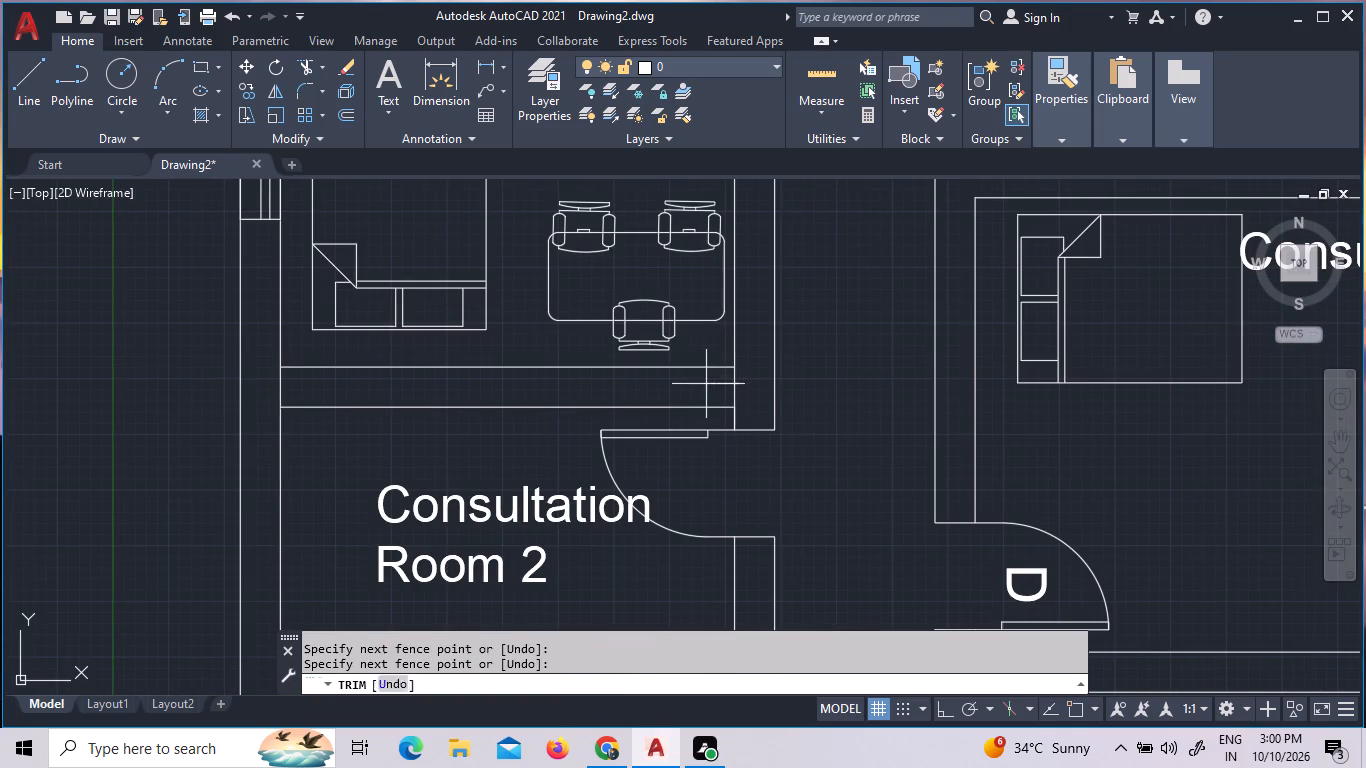
left_click(703, 384)
Trim the inner east and west wall lines across the thickness of the partition between Consultation Rooms 2 and 3.
scroll(734, 384, "down", 5)
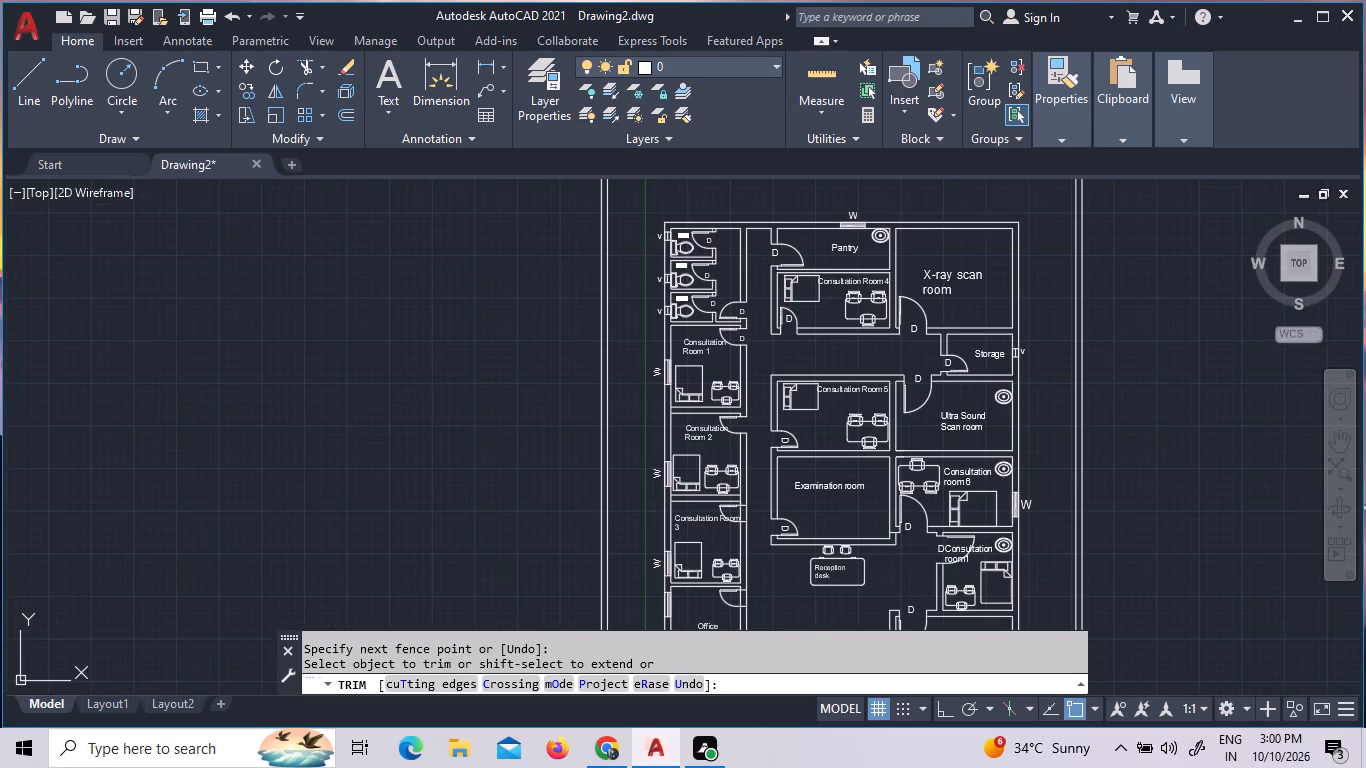
scroll(744, 330, "up", 3)
scroll(743, 328, "down", 3)
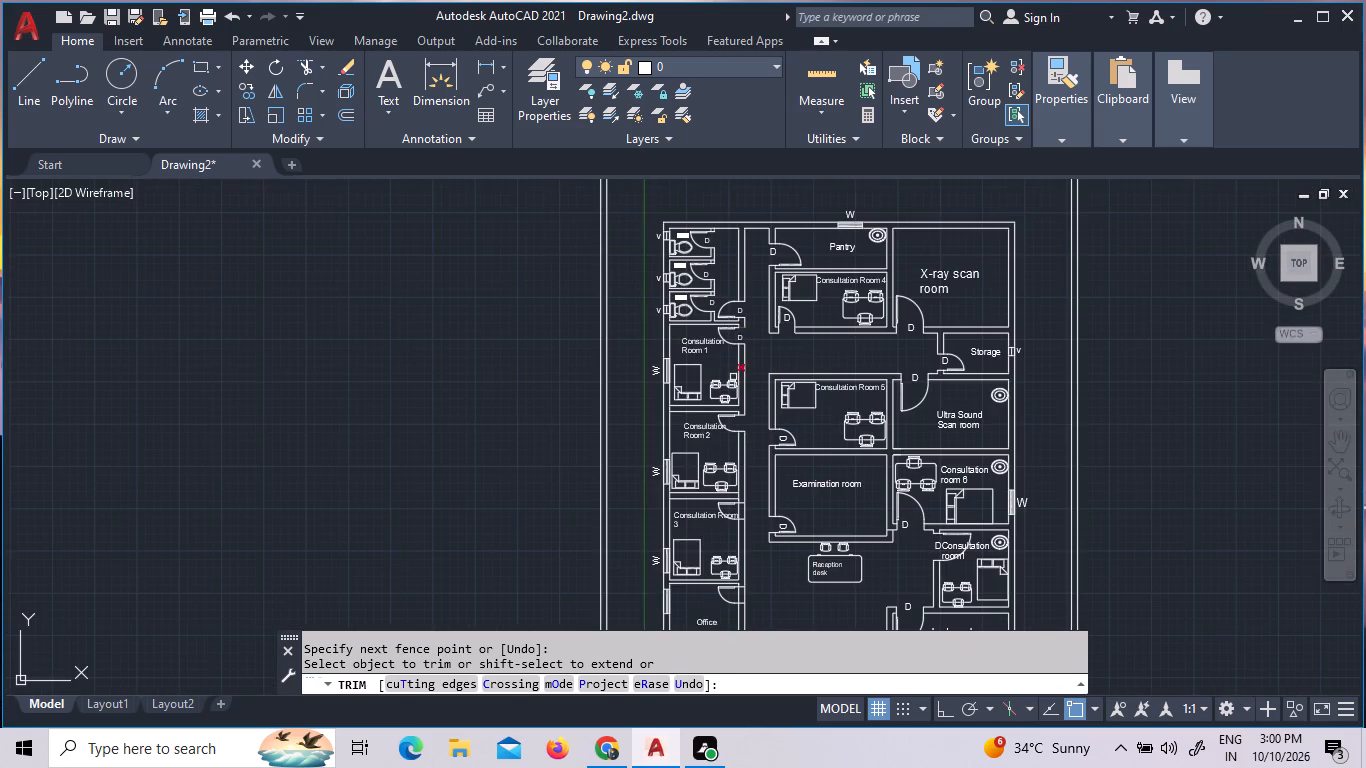
scroll(721, 528, "up", 4)
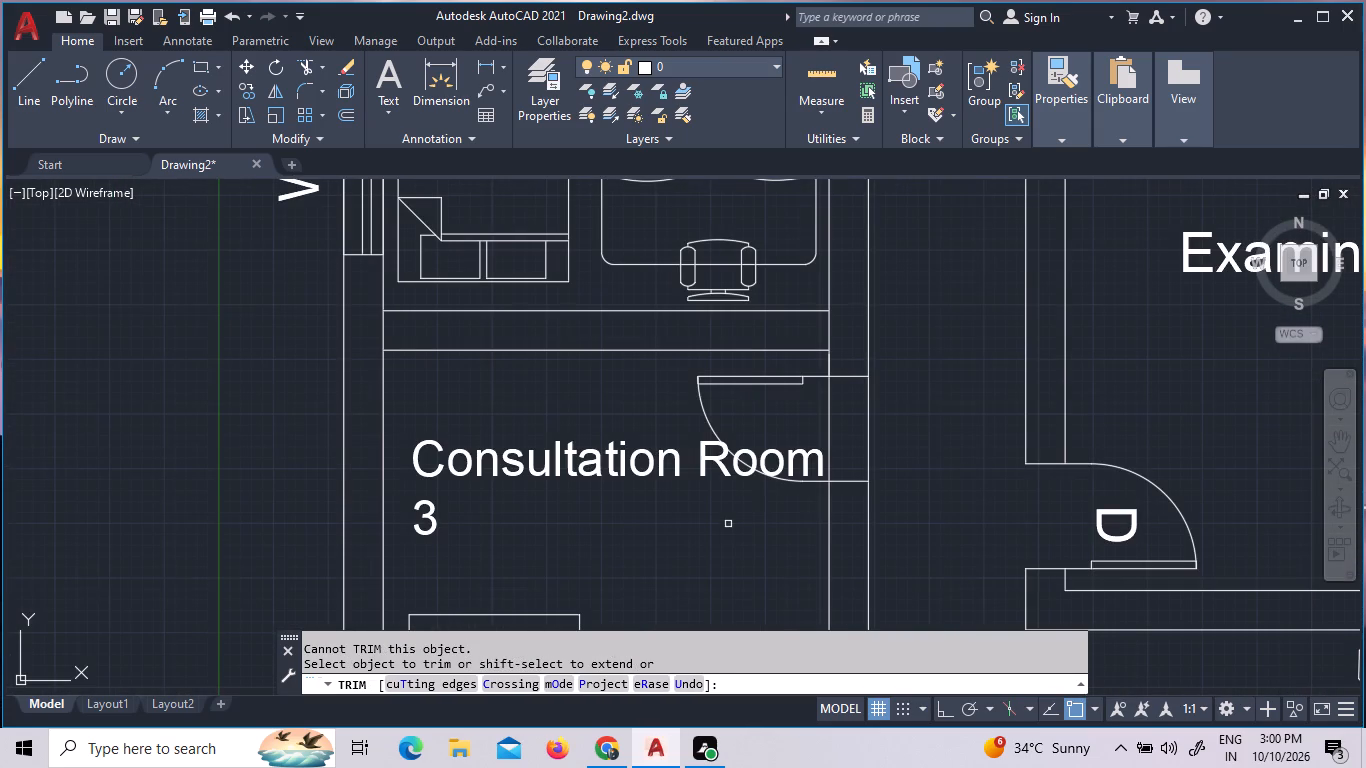
left_click(855, 322)
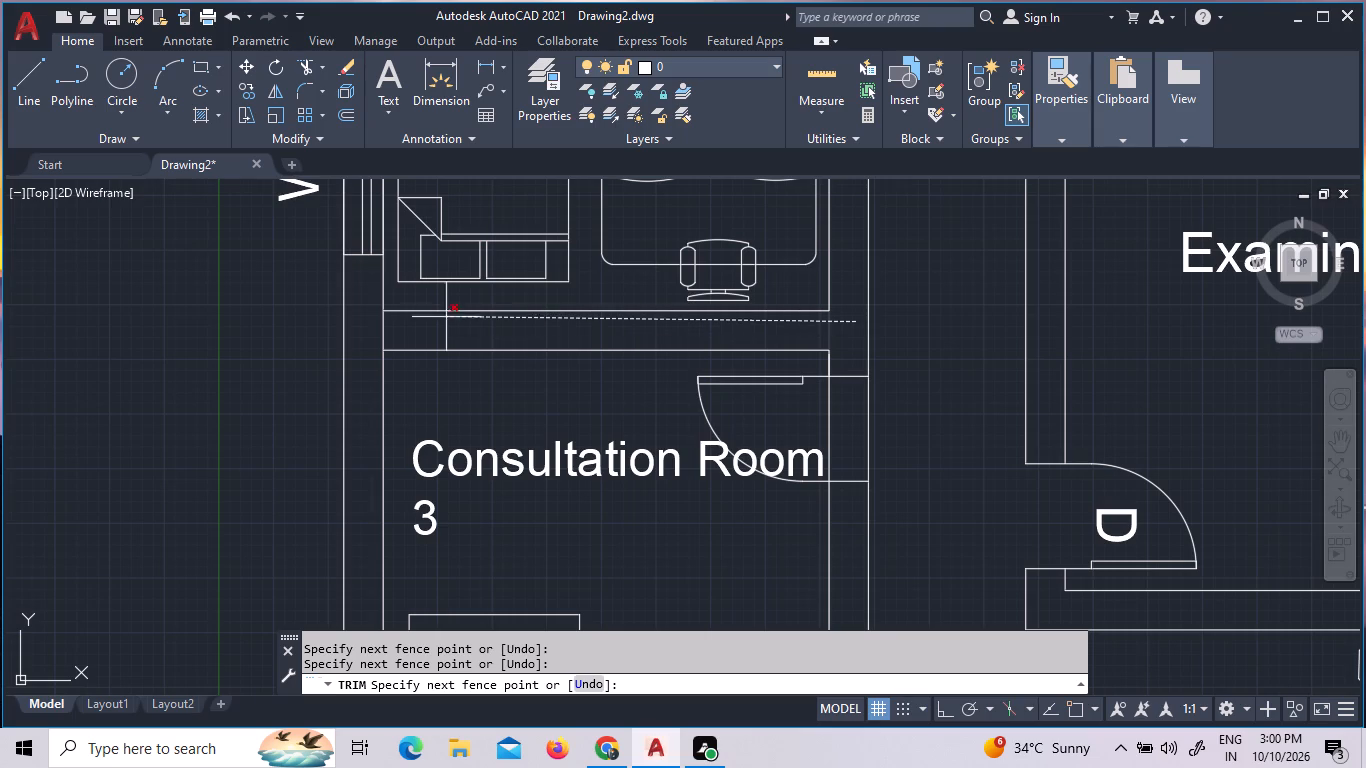
left_click(365, 333)
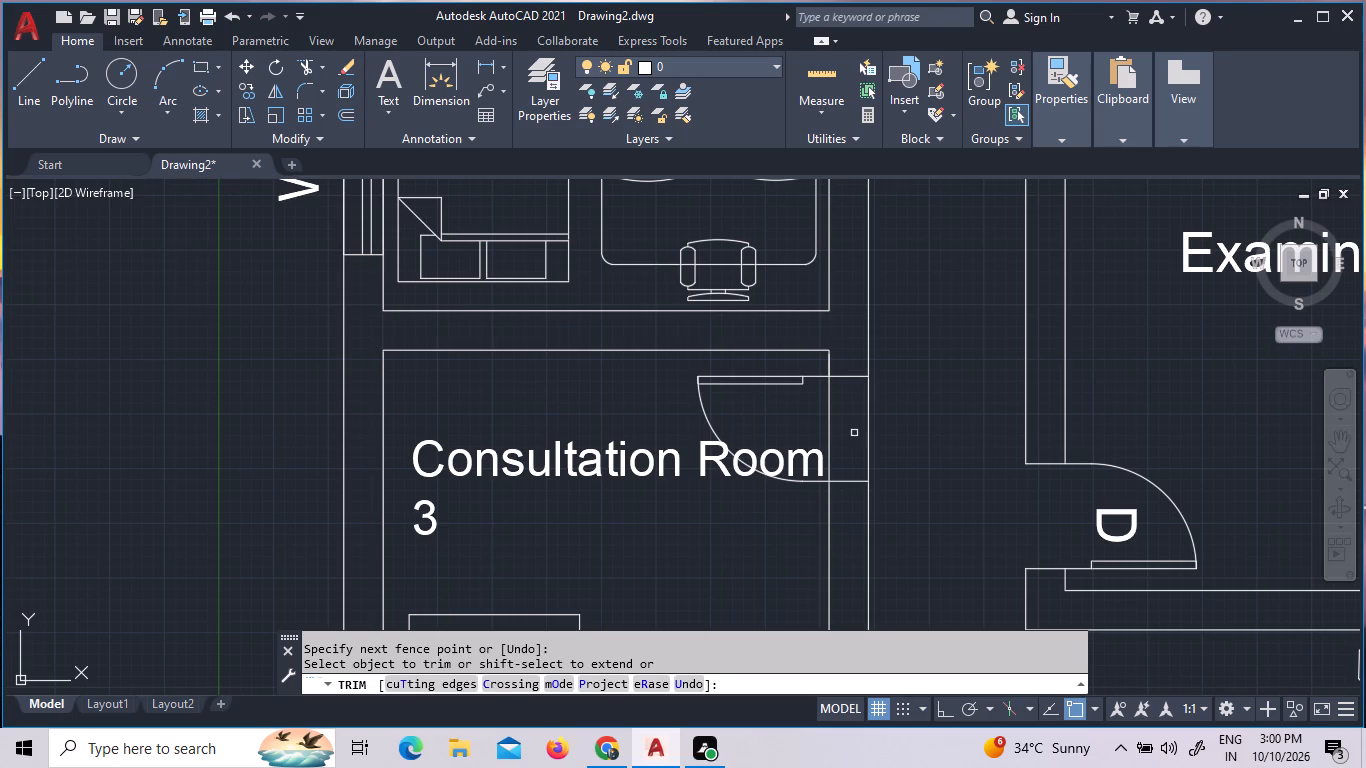
Trim the two east wall lines of Consultation Room 3 across its new door opening.
left_click(857, 434)
left_click(845, 433)
left_click(912, 426)
left_click(789, 411)
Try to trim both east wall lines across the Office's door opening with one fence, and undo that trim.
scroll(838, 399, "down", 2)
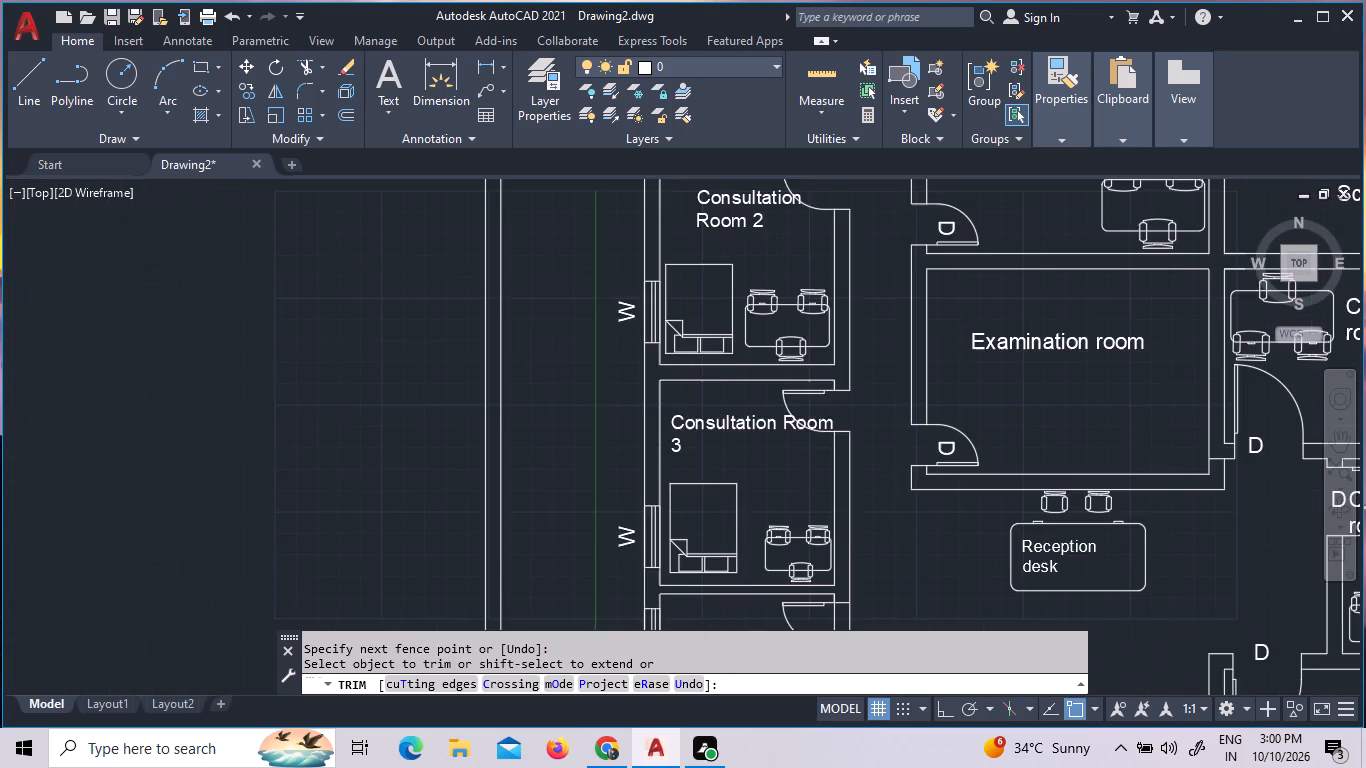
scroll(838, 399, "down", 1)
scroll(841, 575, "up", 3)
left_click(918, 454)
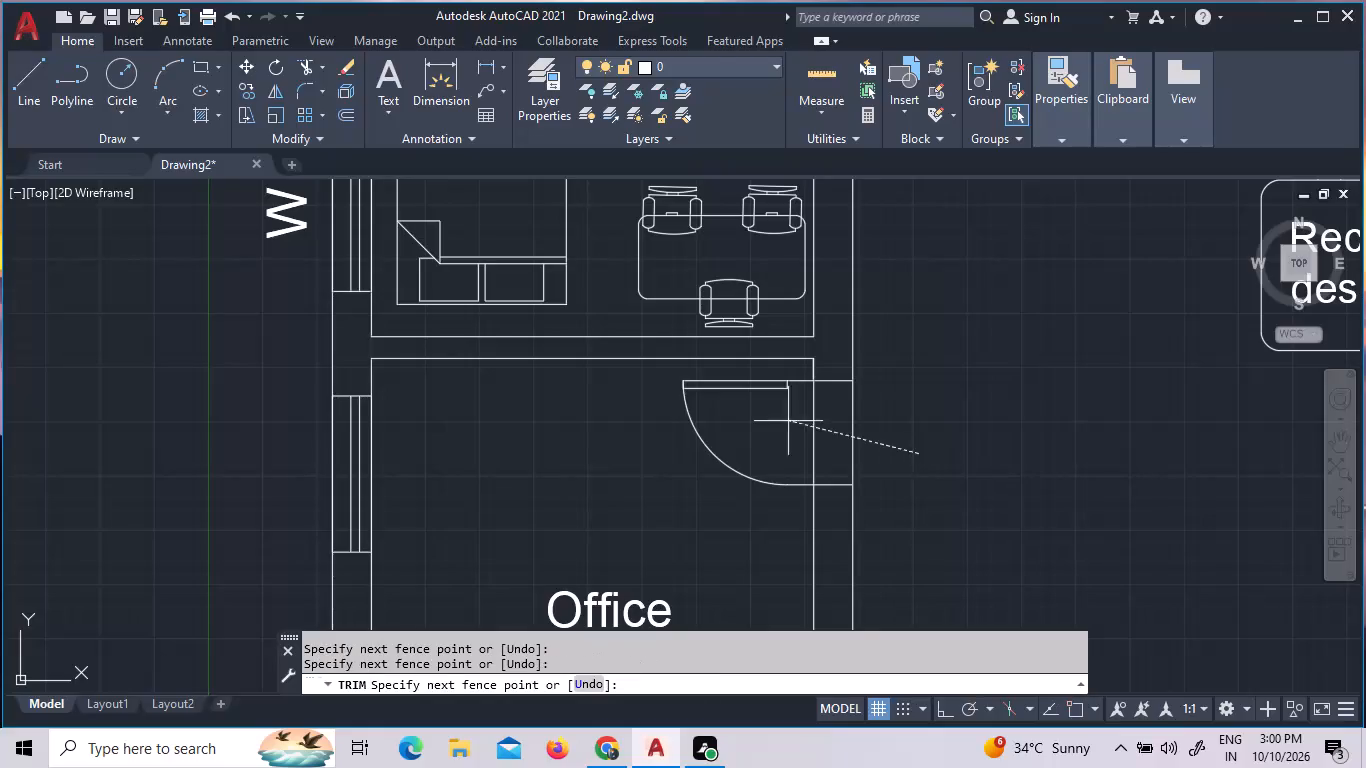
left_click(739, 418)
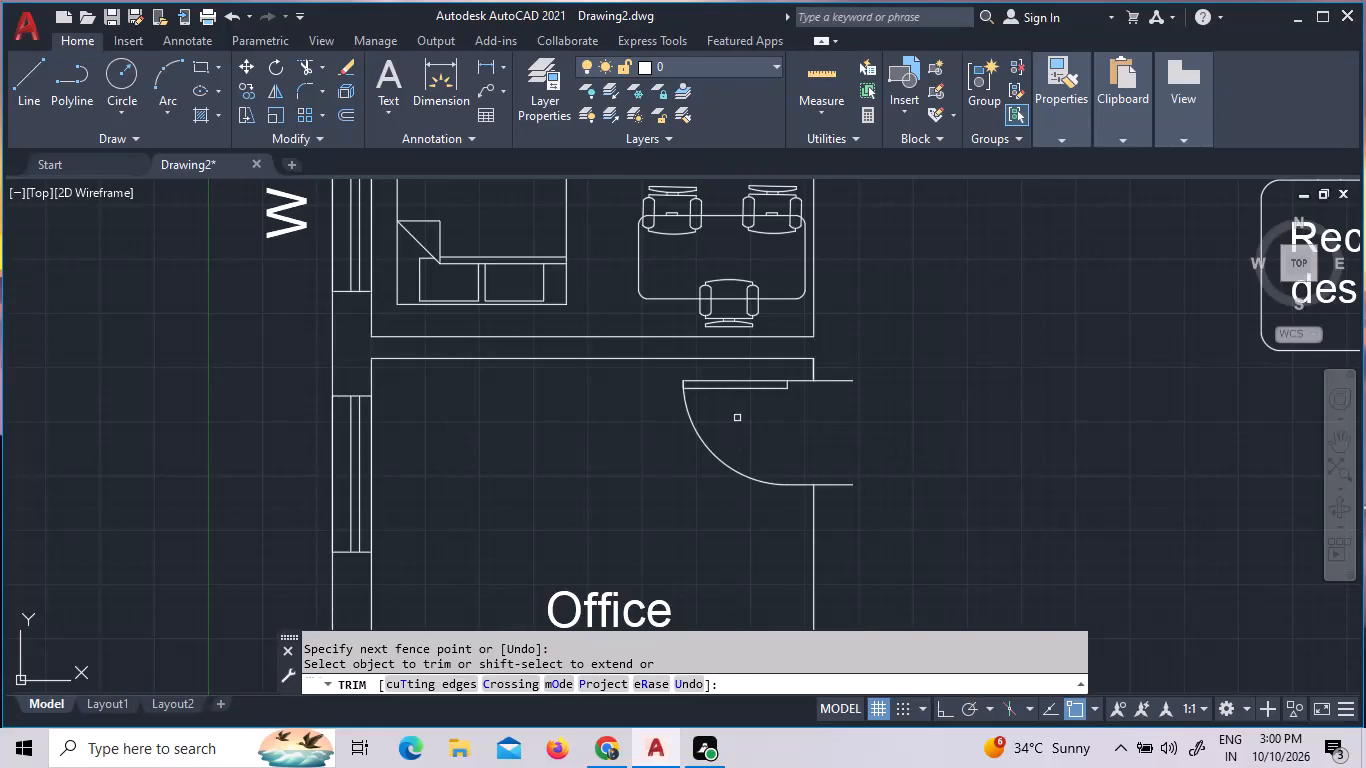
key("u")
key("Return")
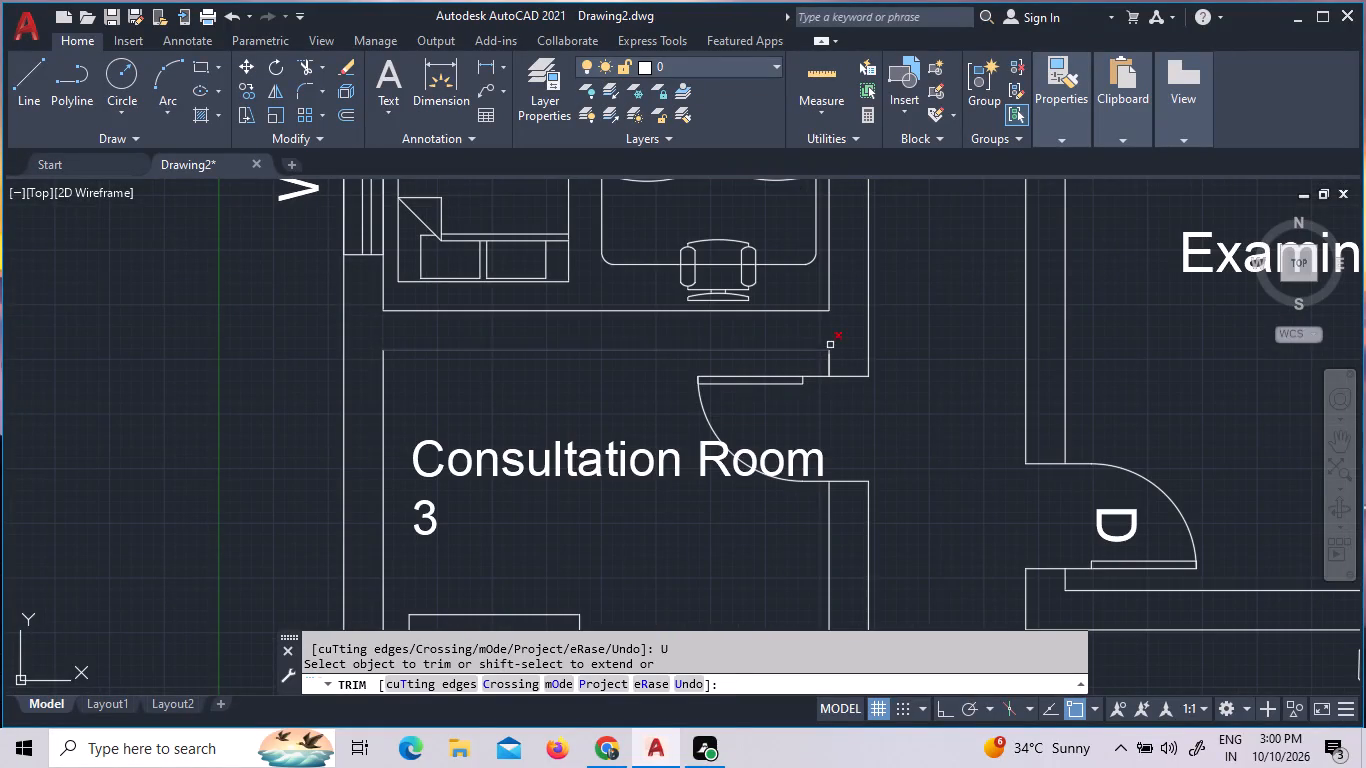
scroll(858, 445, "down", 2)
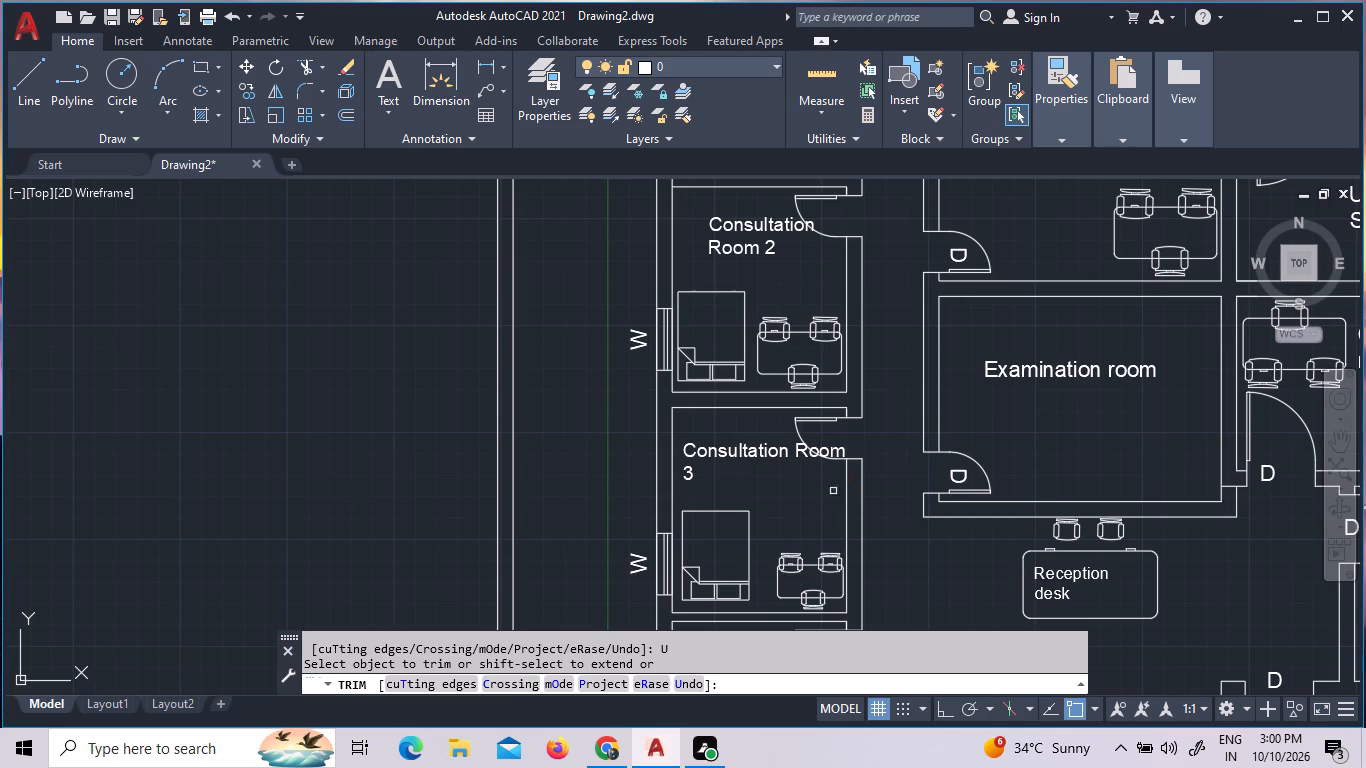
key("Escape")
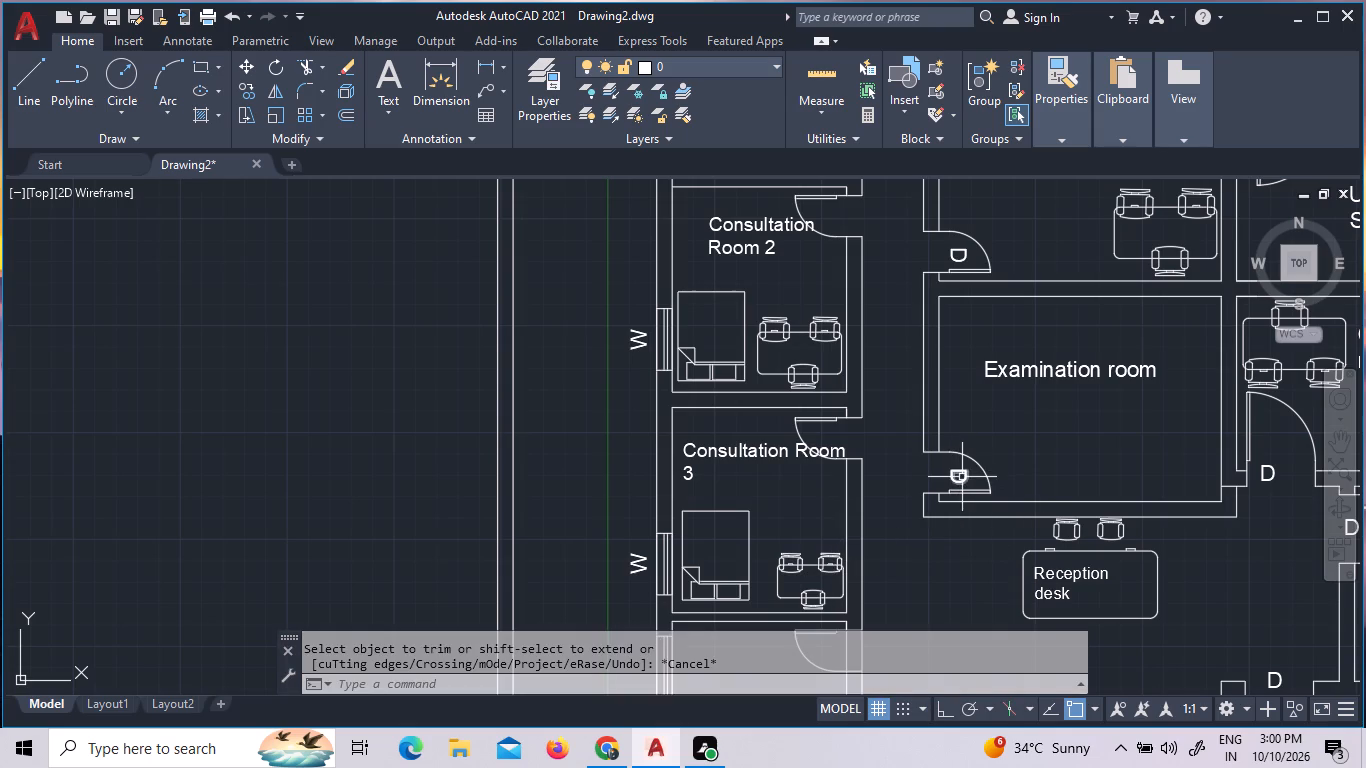
Copy the Examination room's D door label beside the doors of Consultation Rooms 3 and 2.
left_click(964, 475)
right_click(964, 475)
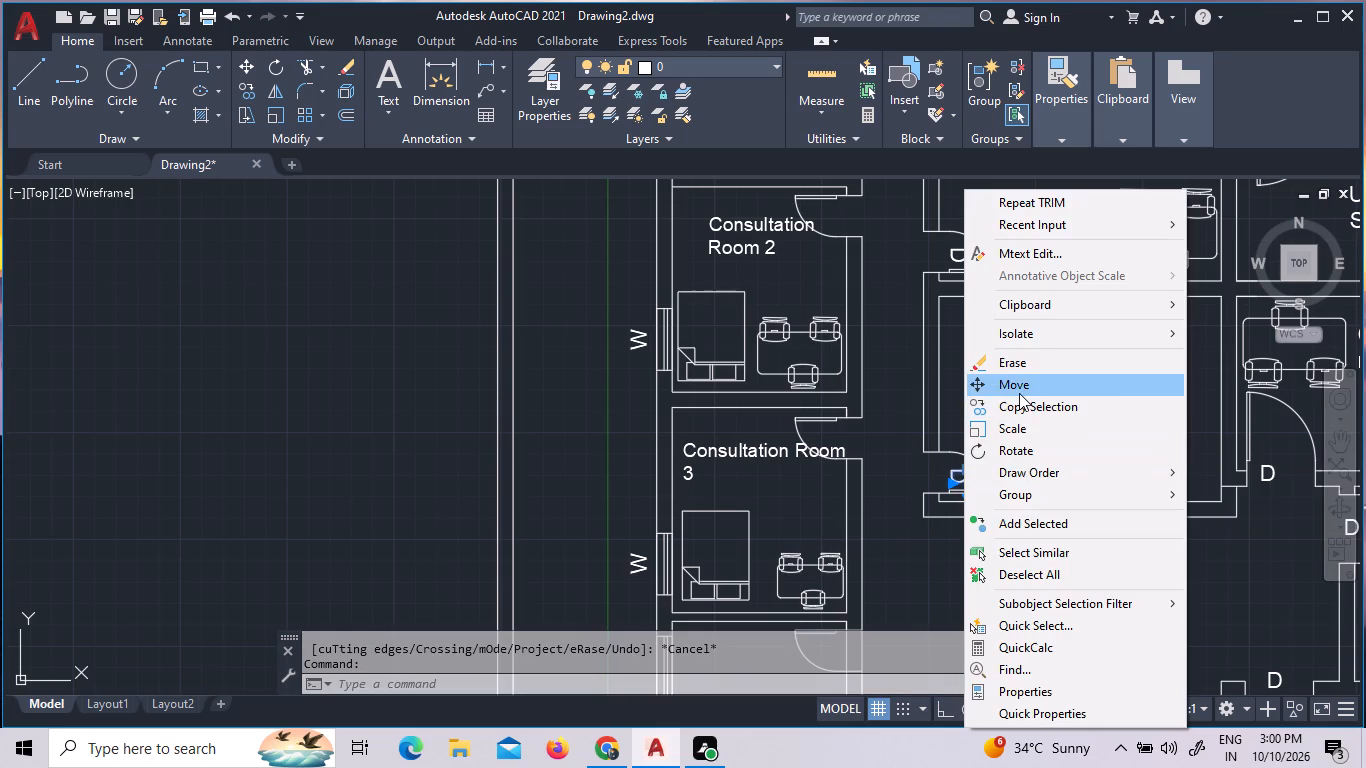
left_click(1019, 415)
left_click(979, 454)
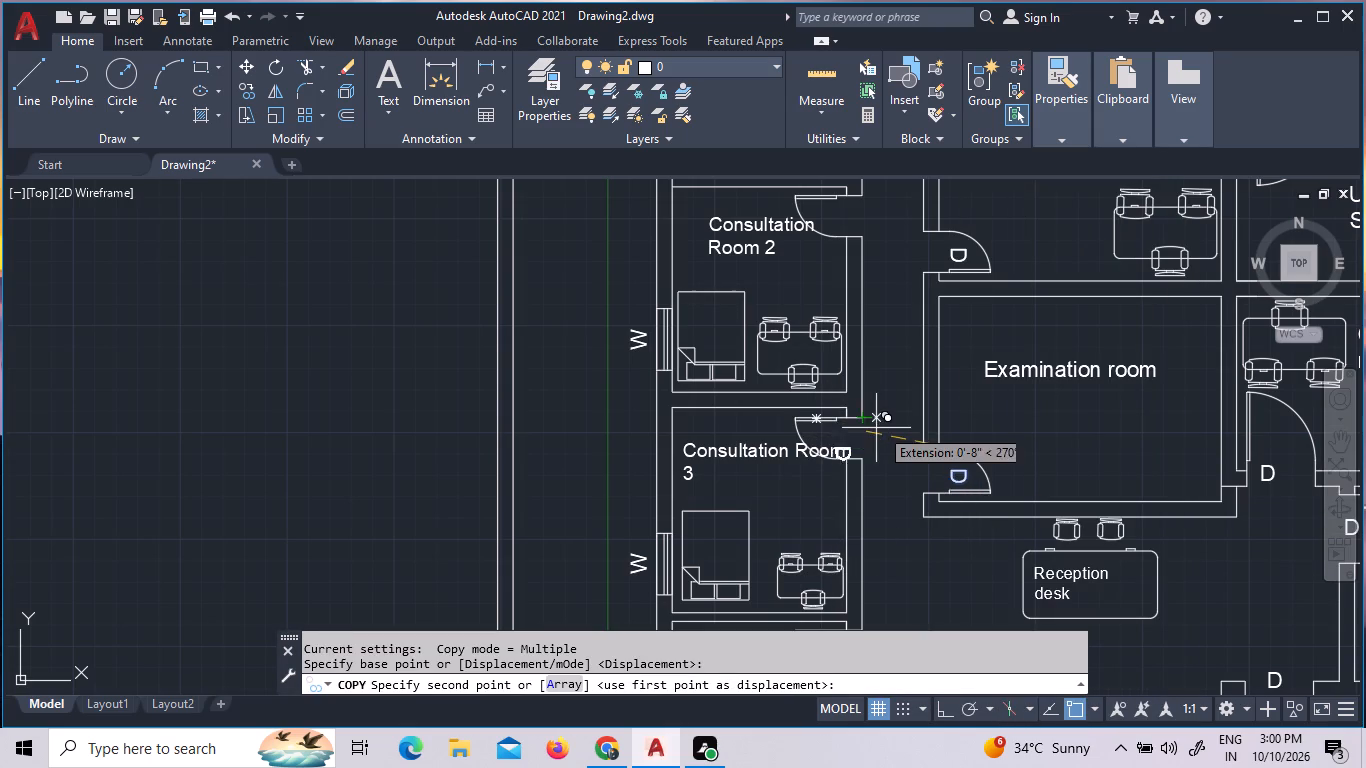
left_click(880, 426)
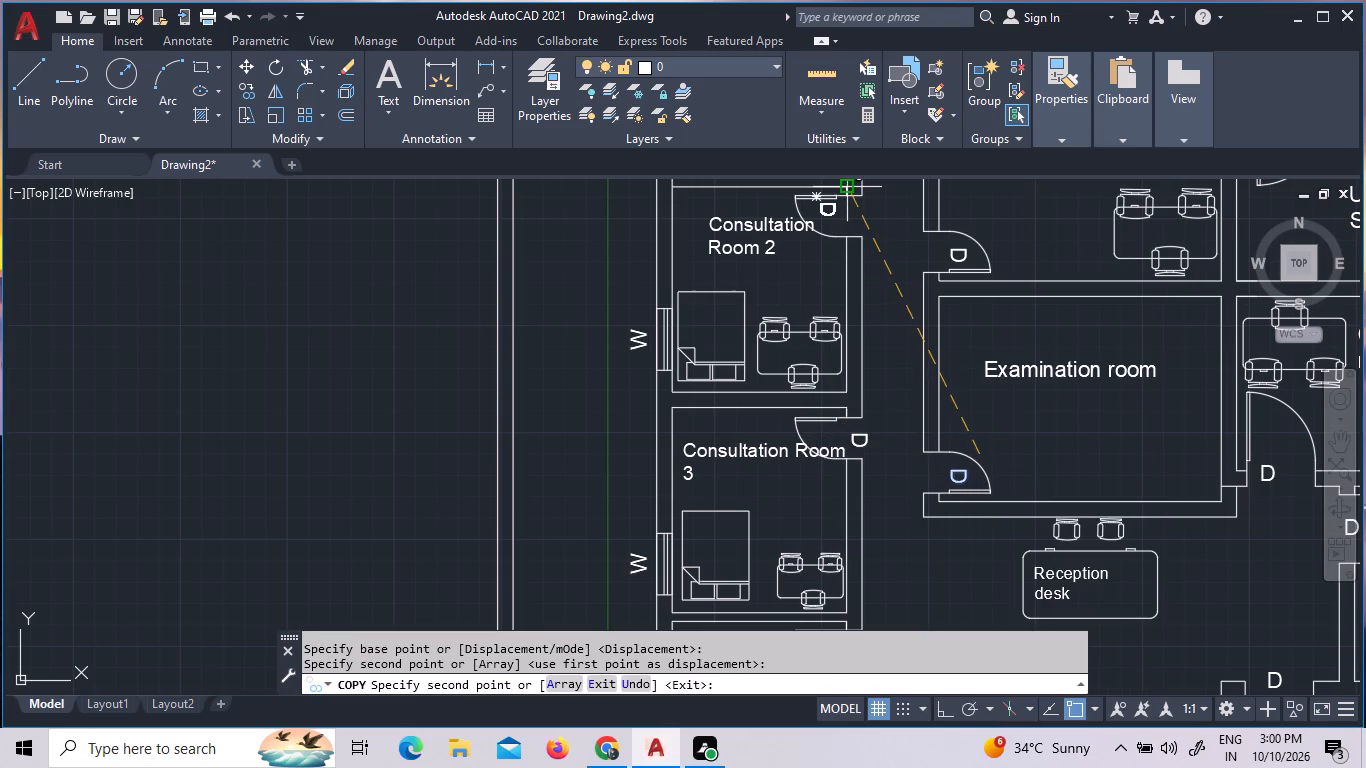
left_click(875, 195)
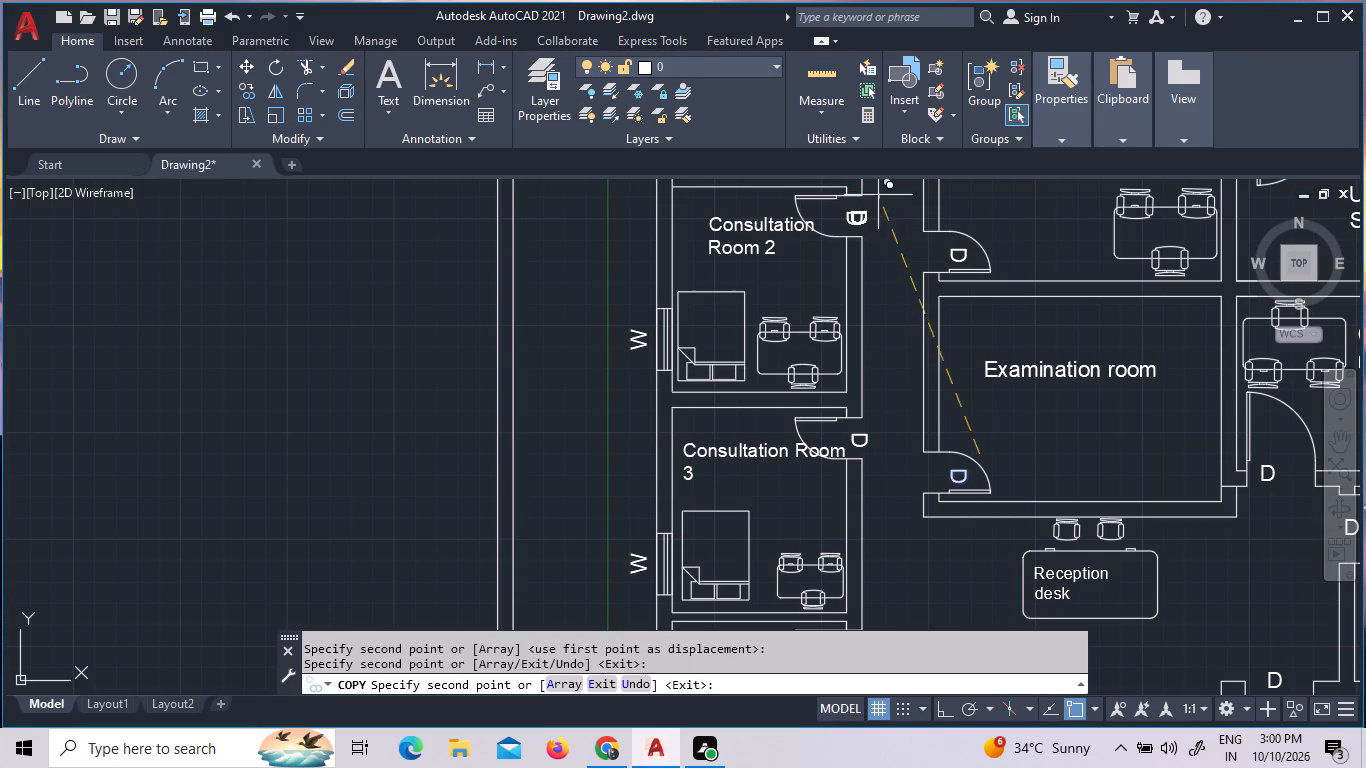
Place further copies of the D label inside the Pharmacy and Office door swings.
scroll(978, 445, "down", 3)
scroll(956, 313, "up", 3)
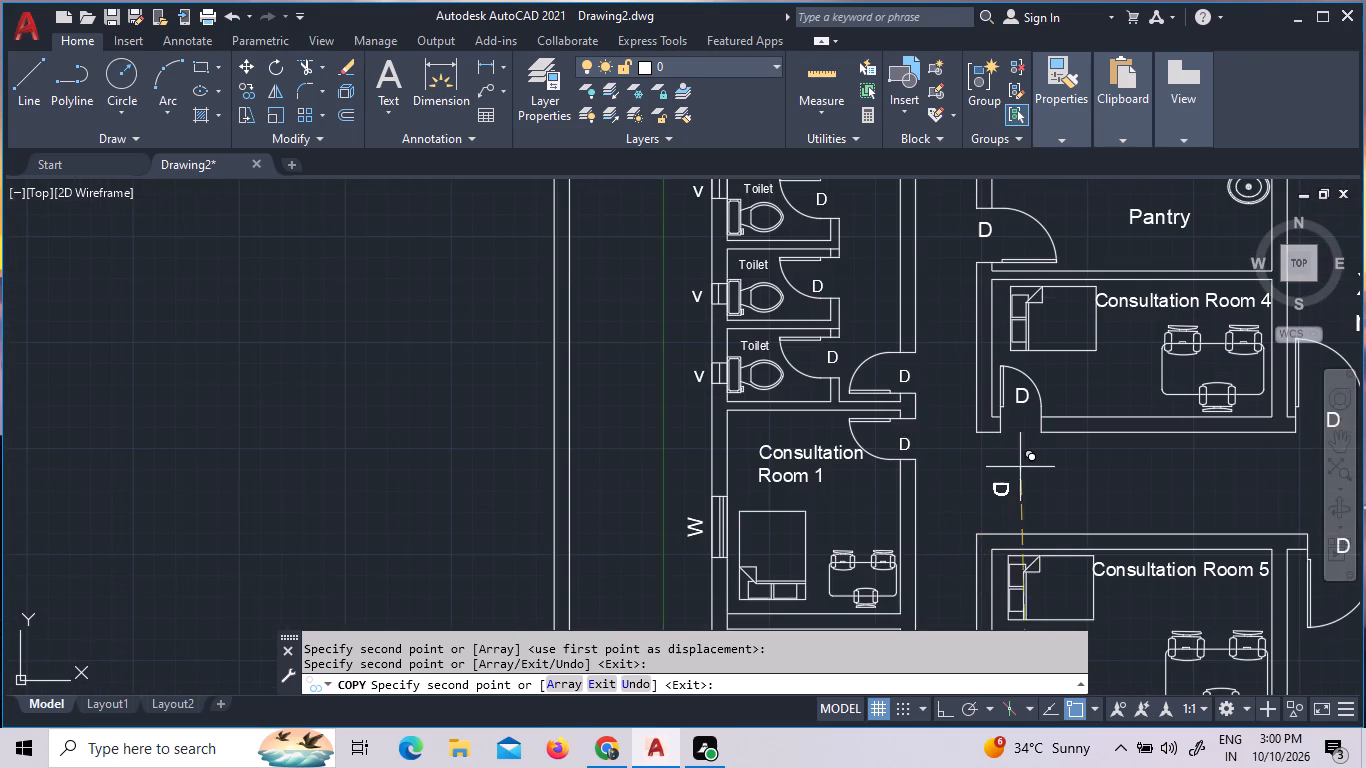
scroll(1100, 399, "down", 1)
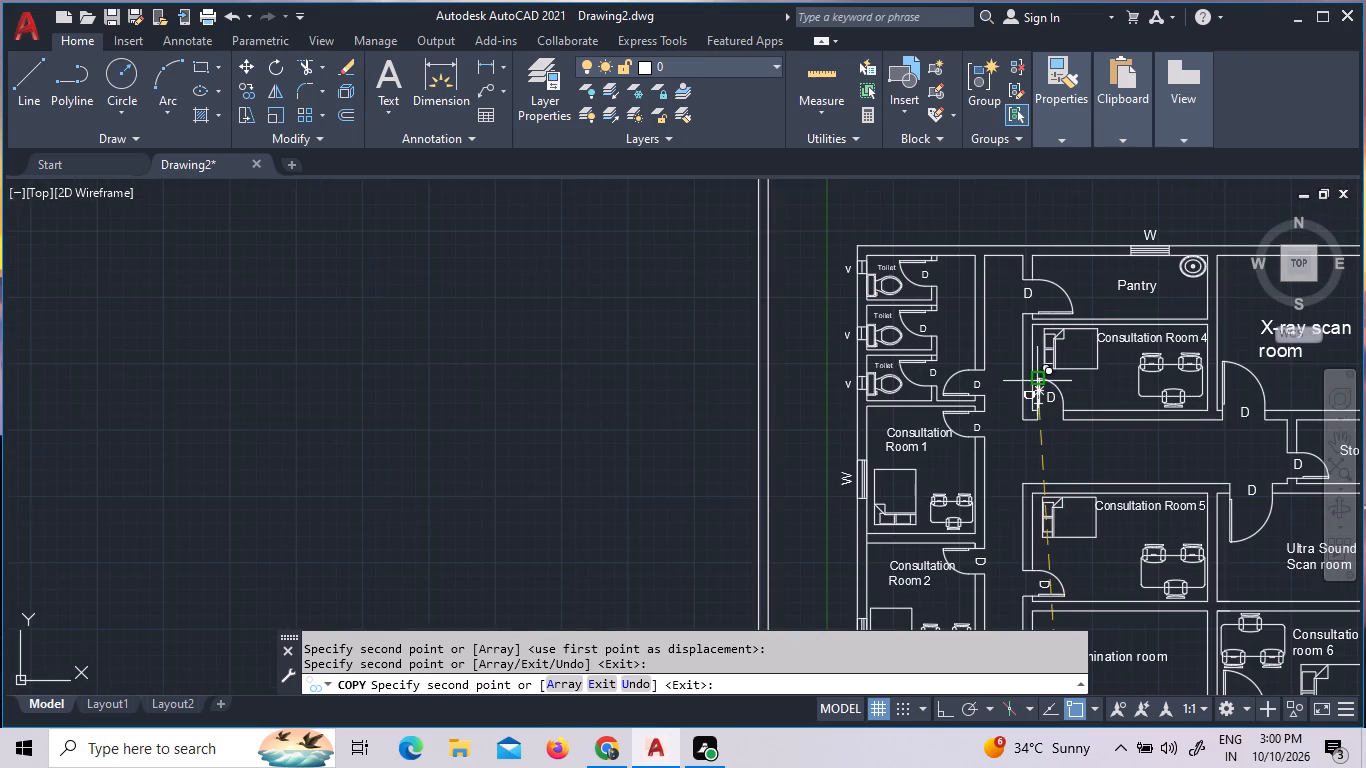
scroll(1035, 379, "down", 1)
key("F1")
key("Escape")
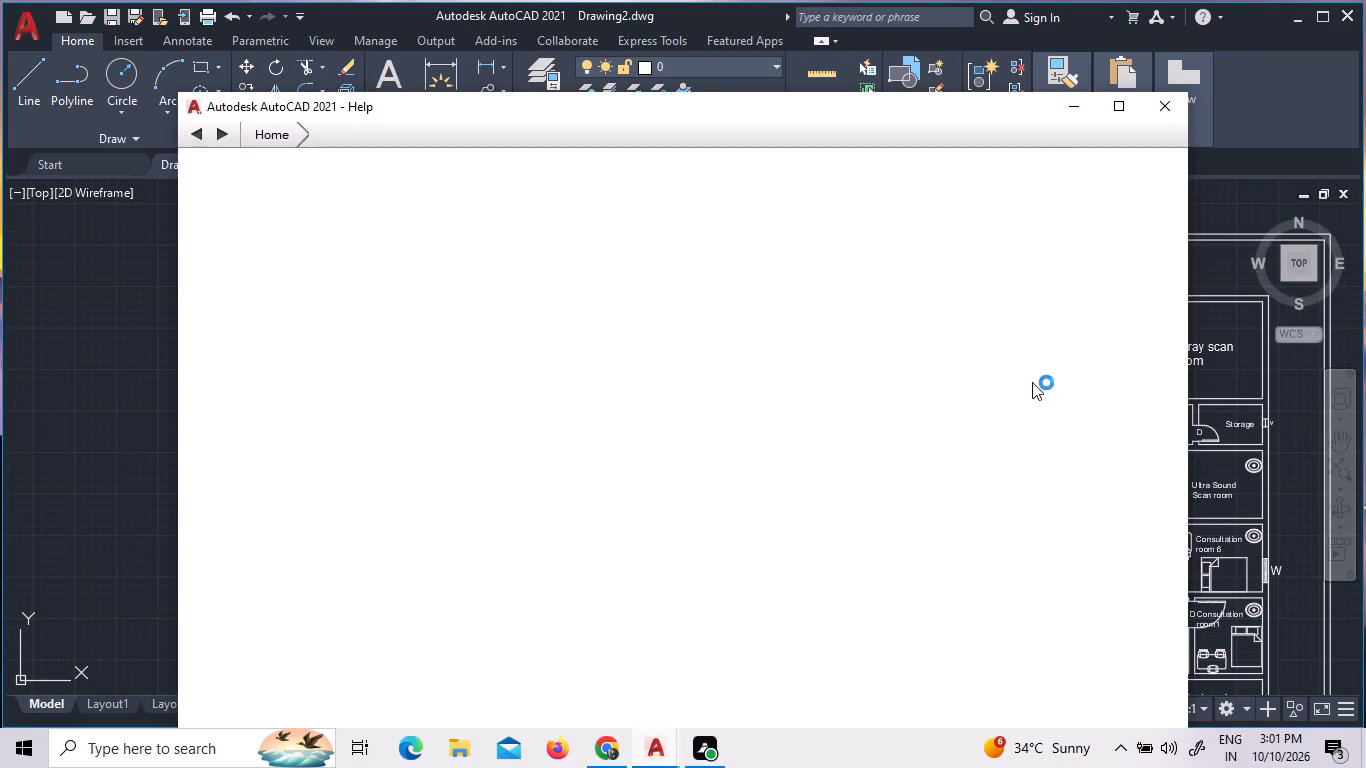
left_click(1163, 112)
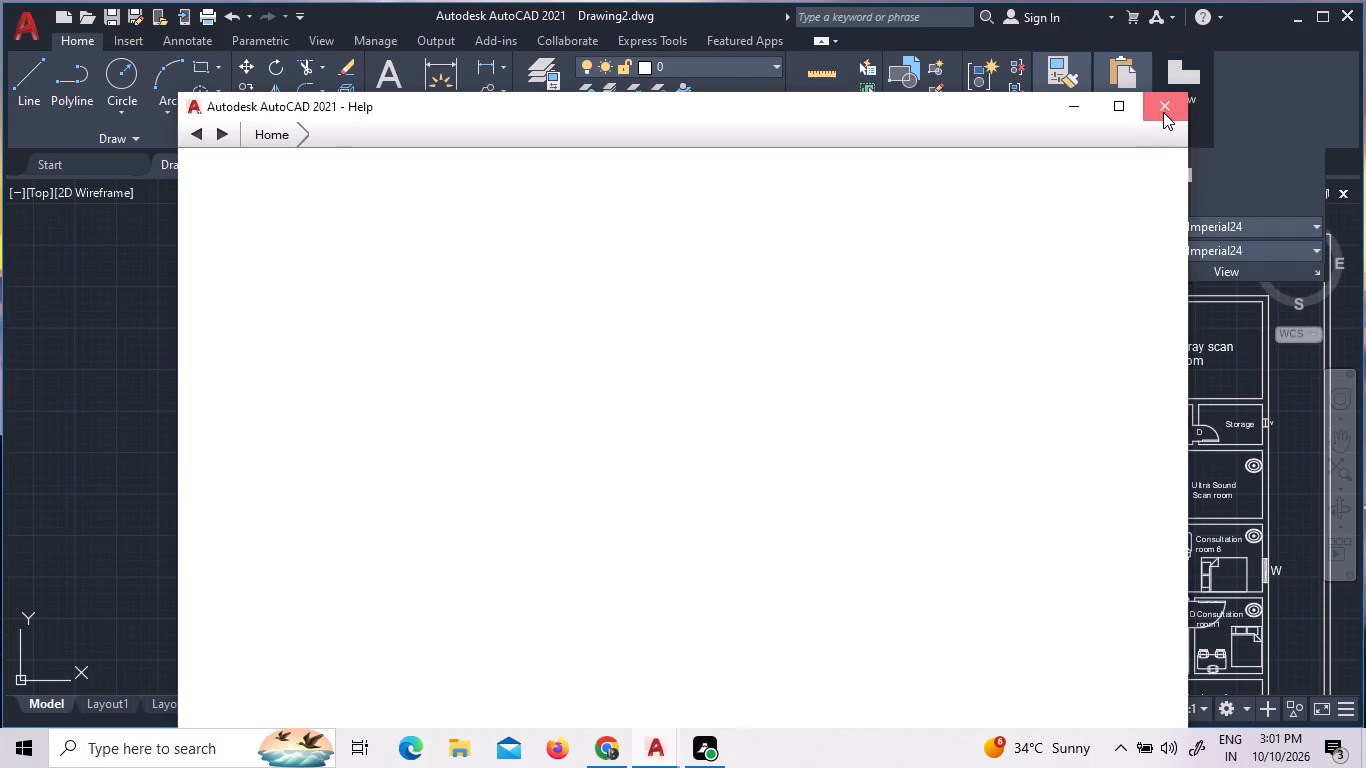
scroll(1071, 329, "down", 2)
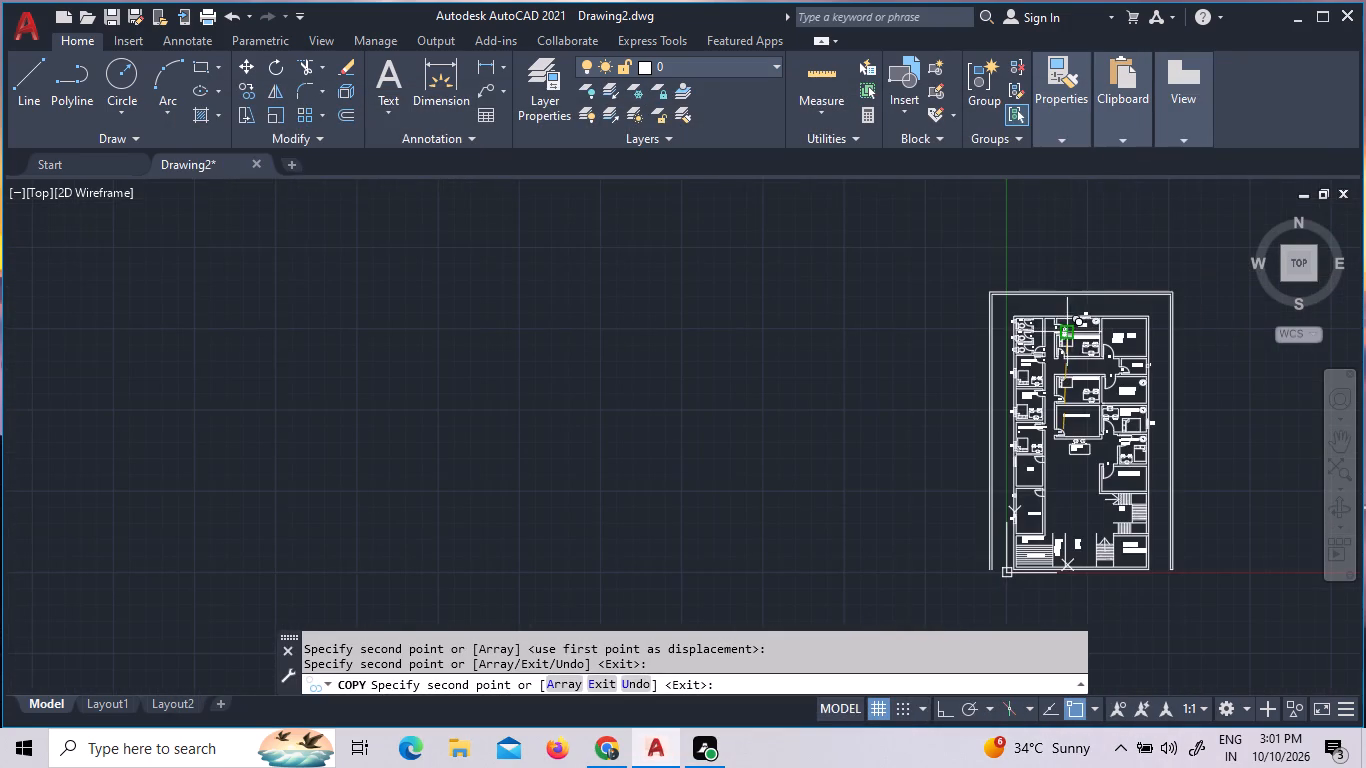
scroll(1113, 541, "up", 3)
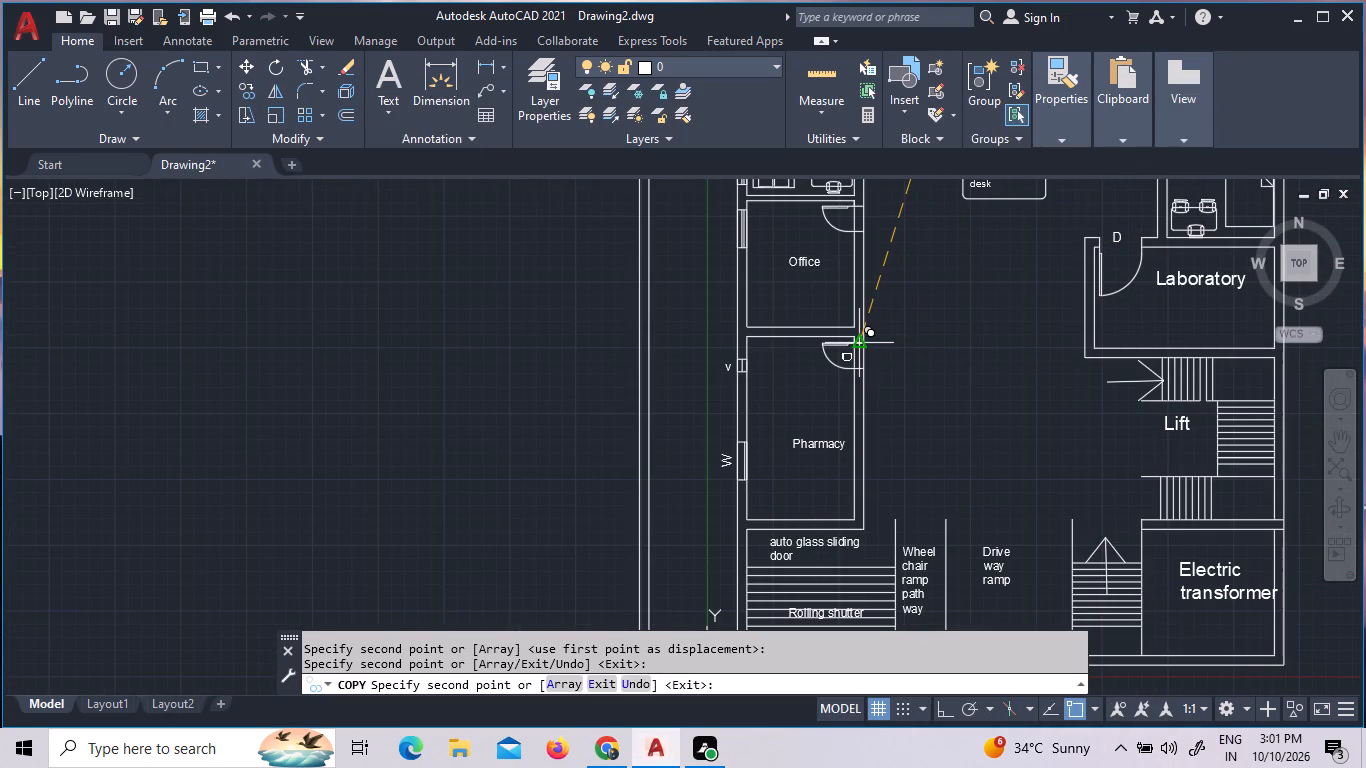
left_click(859, 343)
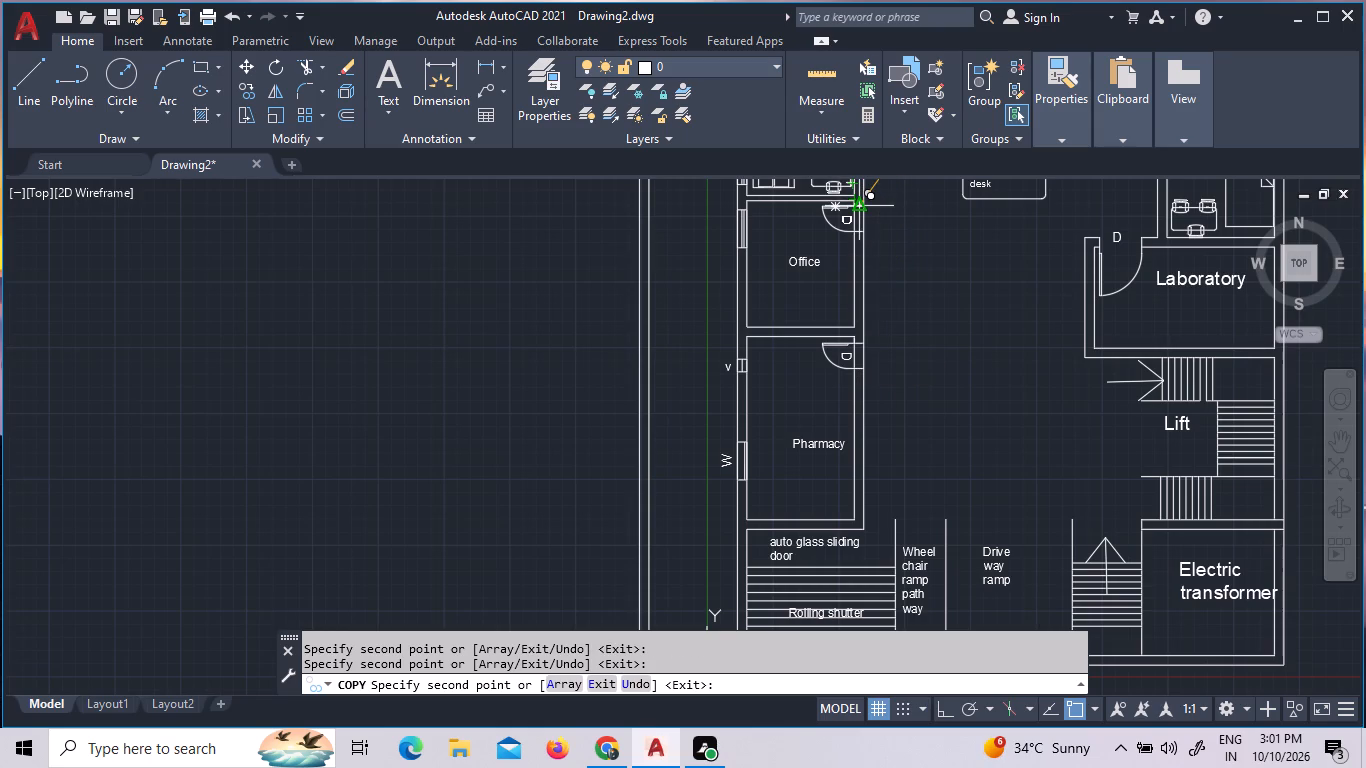
left_click(860, 211)
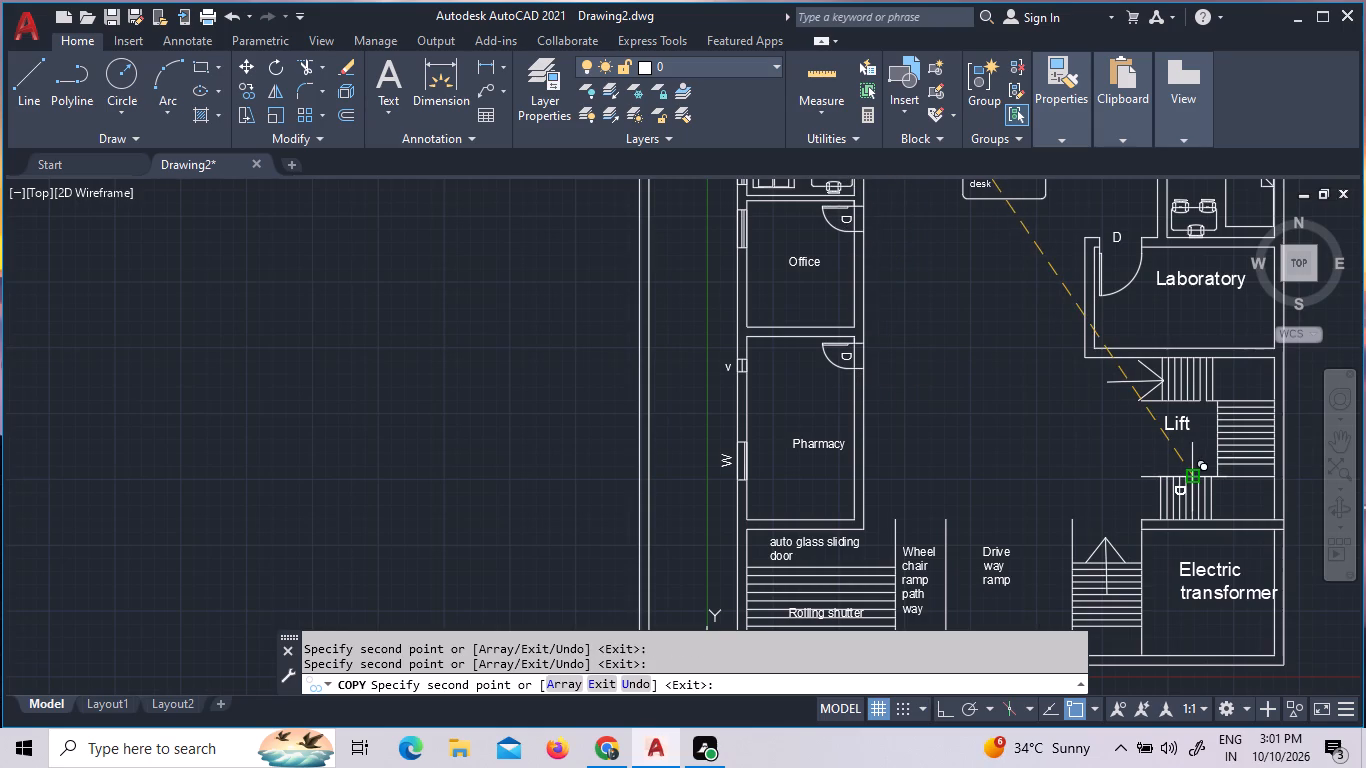
key("Escape")
Trim the inner east wall line across the Office's door opening.
scroll(851, 180, "up", 3)
scroll(821, 281, "up", 1)
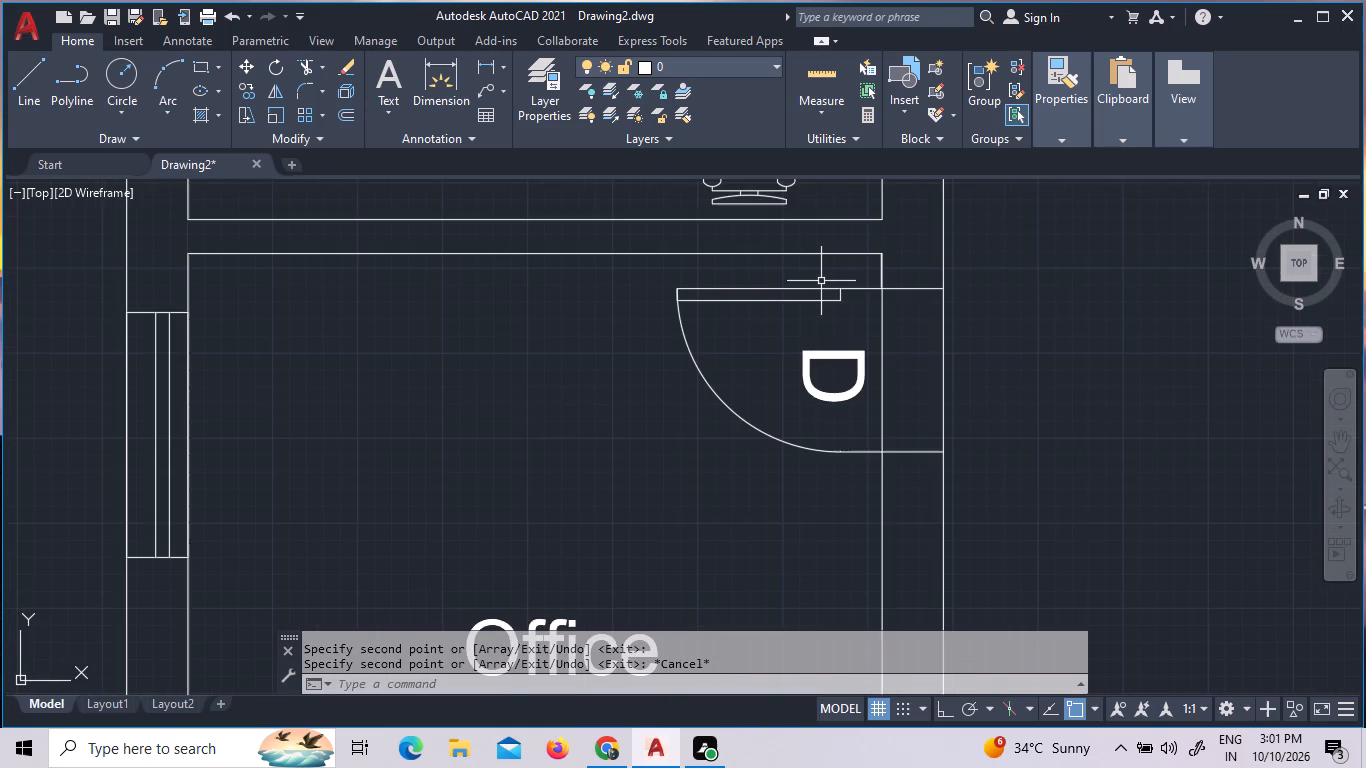
key("t")
key("r")
key("space")
key("space")
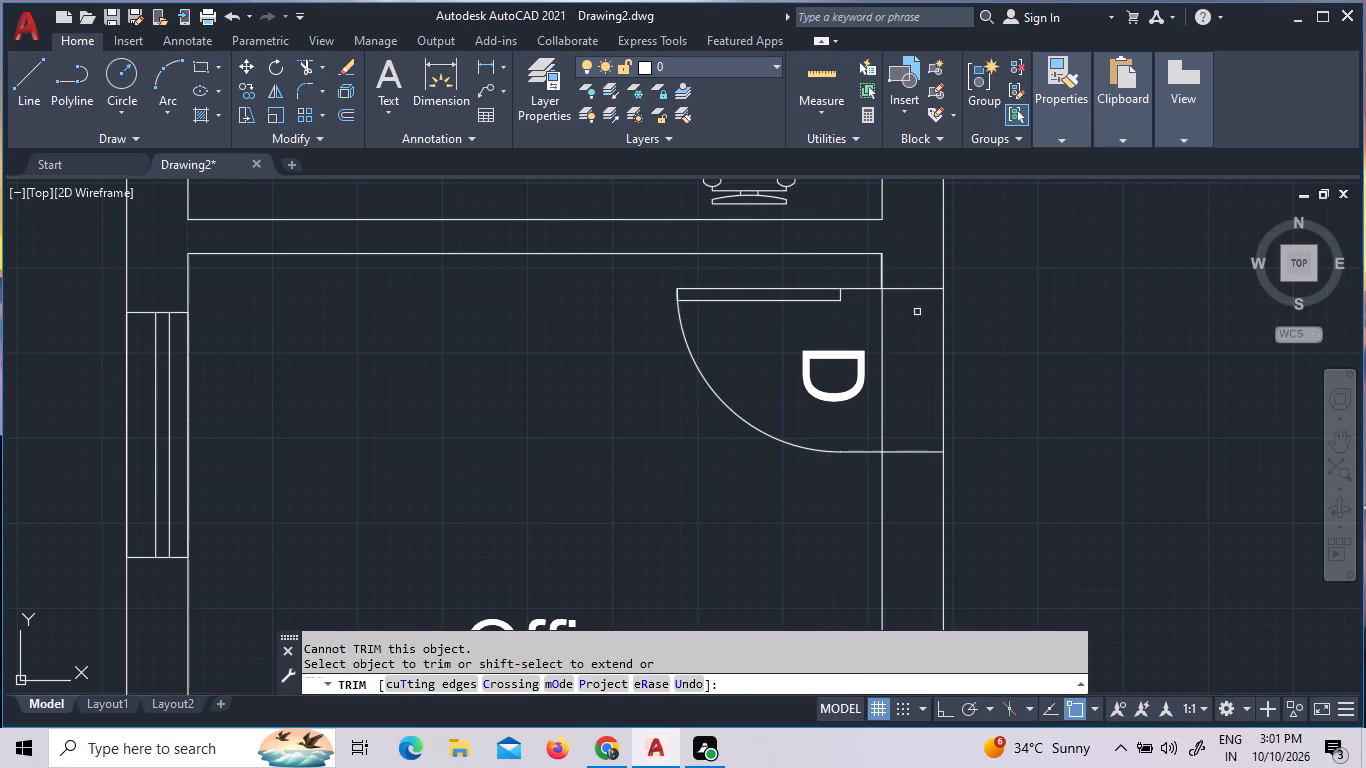
left_click(959, 324)
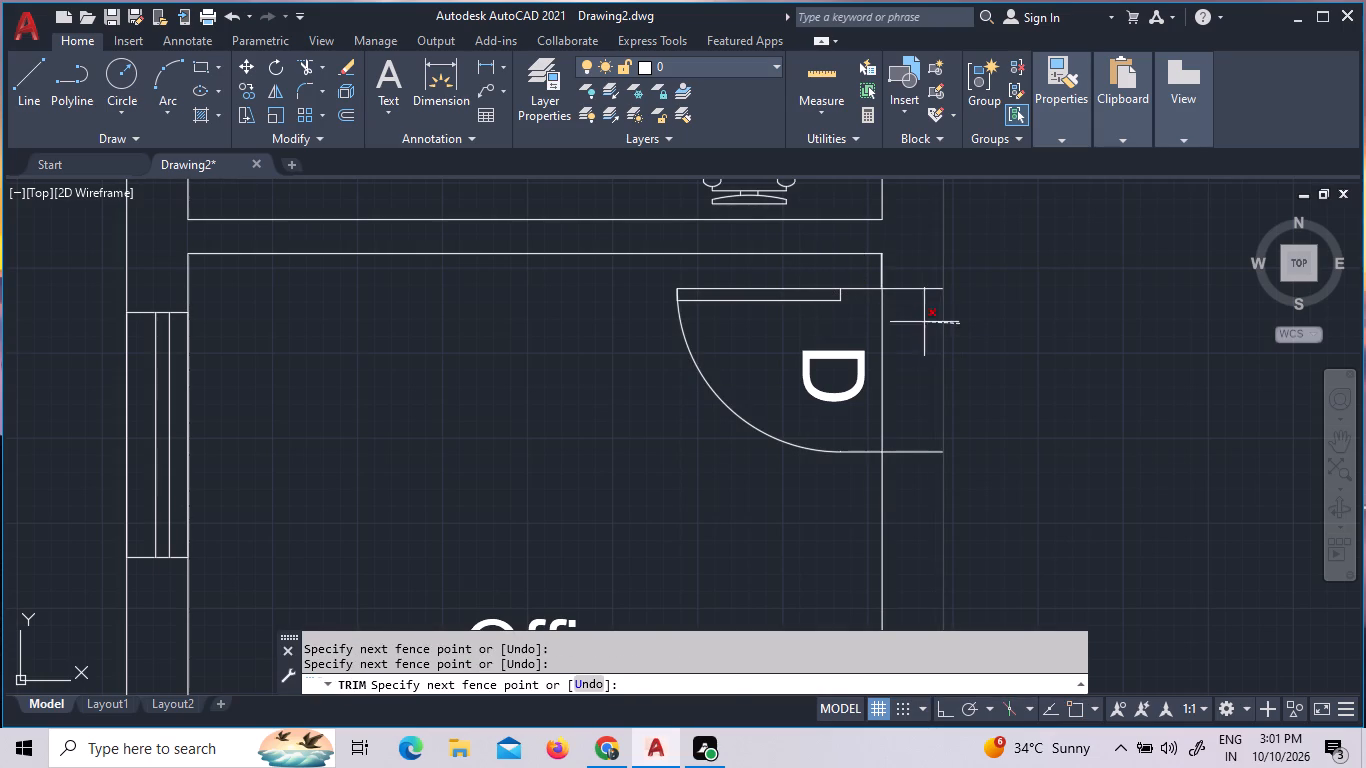
left_click(991, 331)
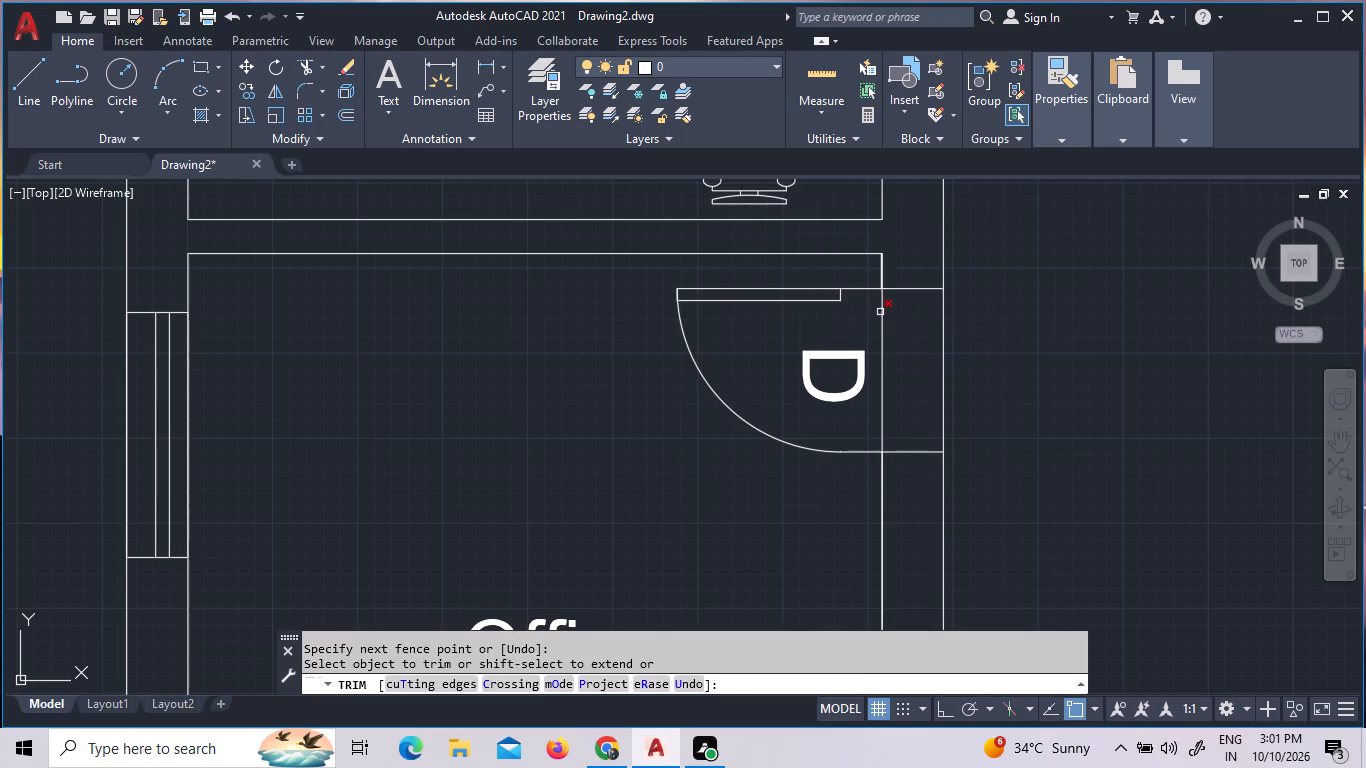
left_click(880, 312)
Trim the outer and inner east wall lines across the Pharmacy's door opening.
scroll(956, 321, "down", 3)
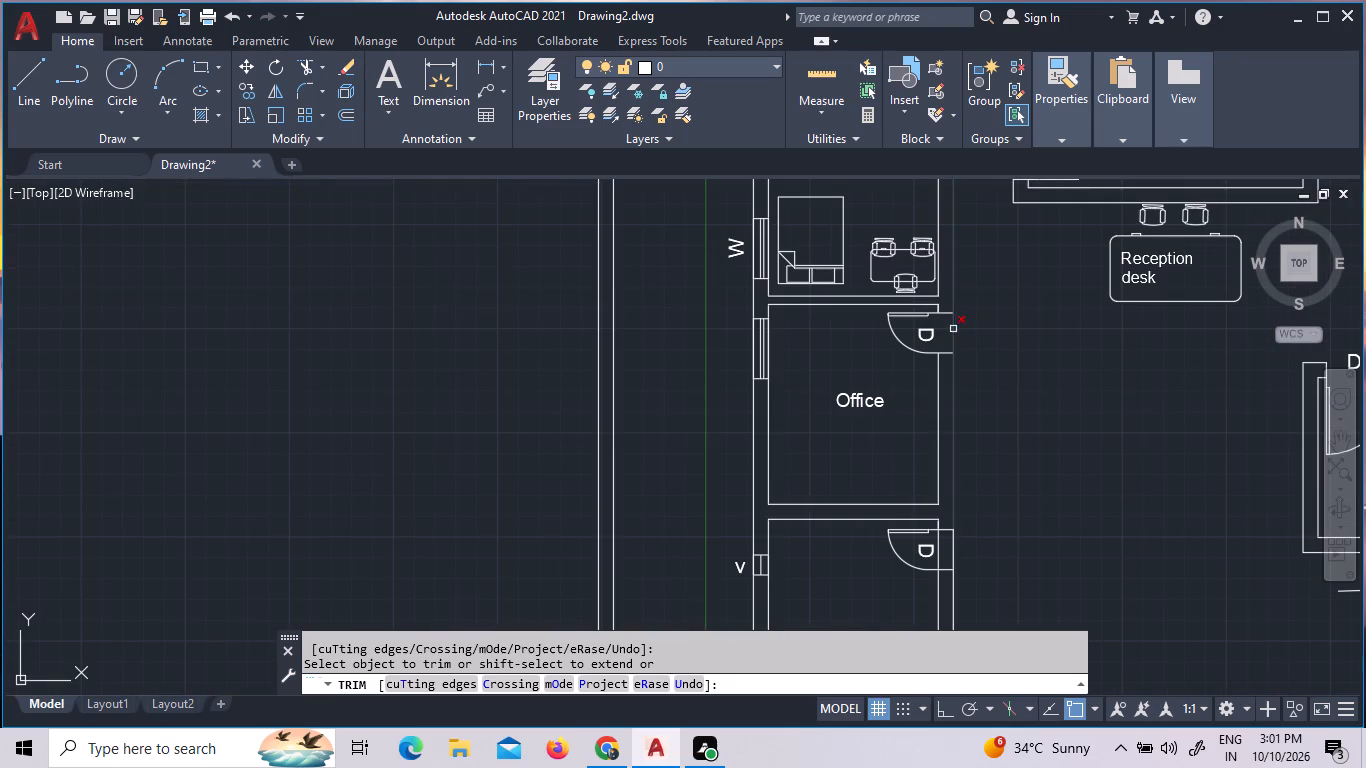
left_click(955, 550)
left_click(936, 540)
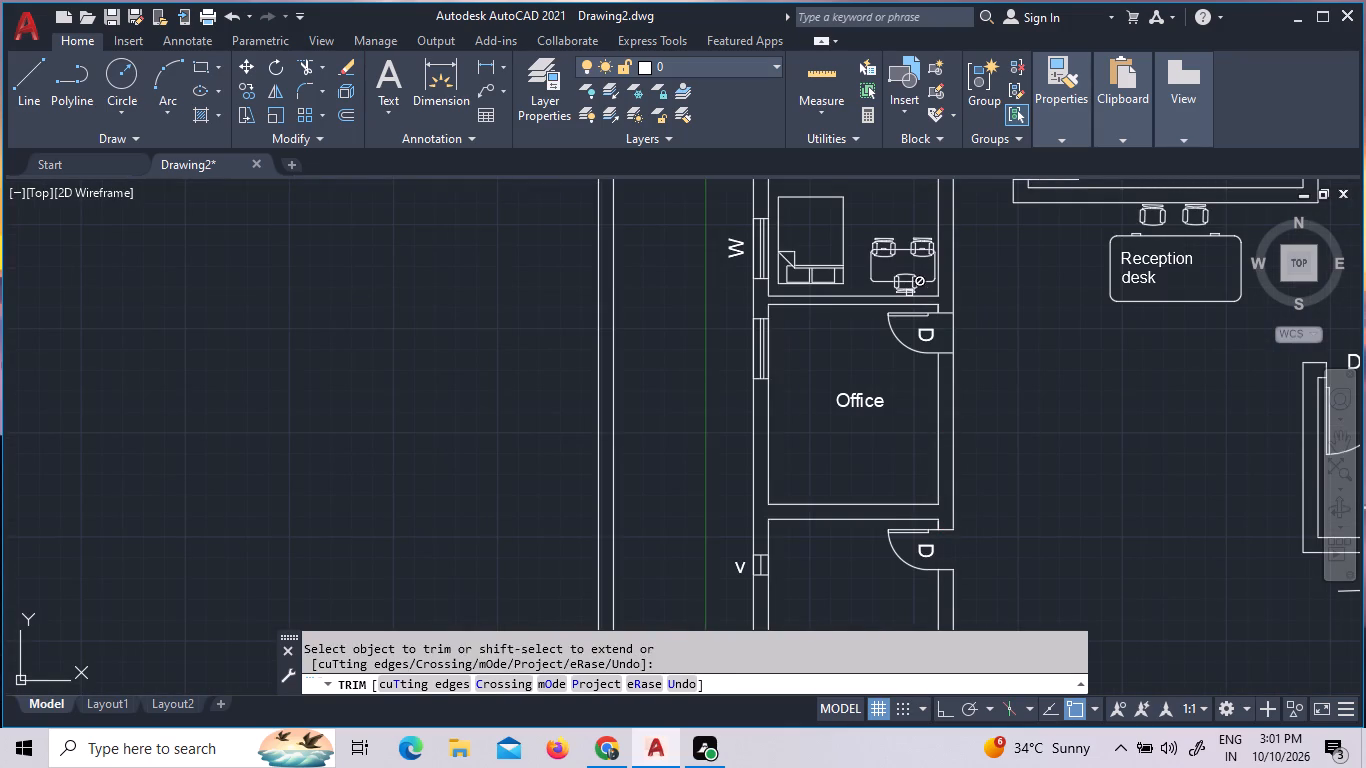
Extend Consultation Room 3's inner south wall line east to the outer east wall line above the Office's door.
scroll(998, 435, "down", 2)
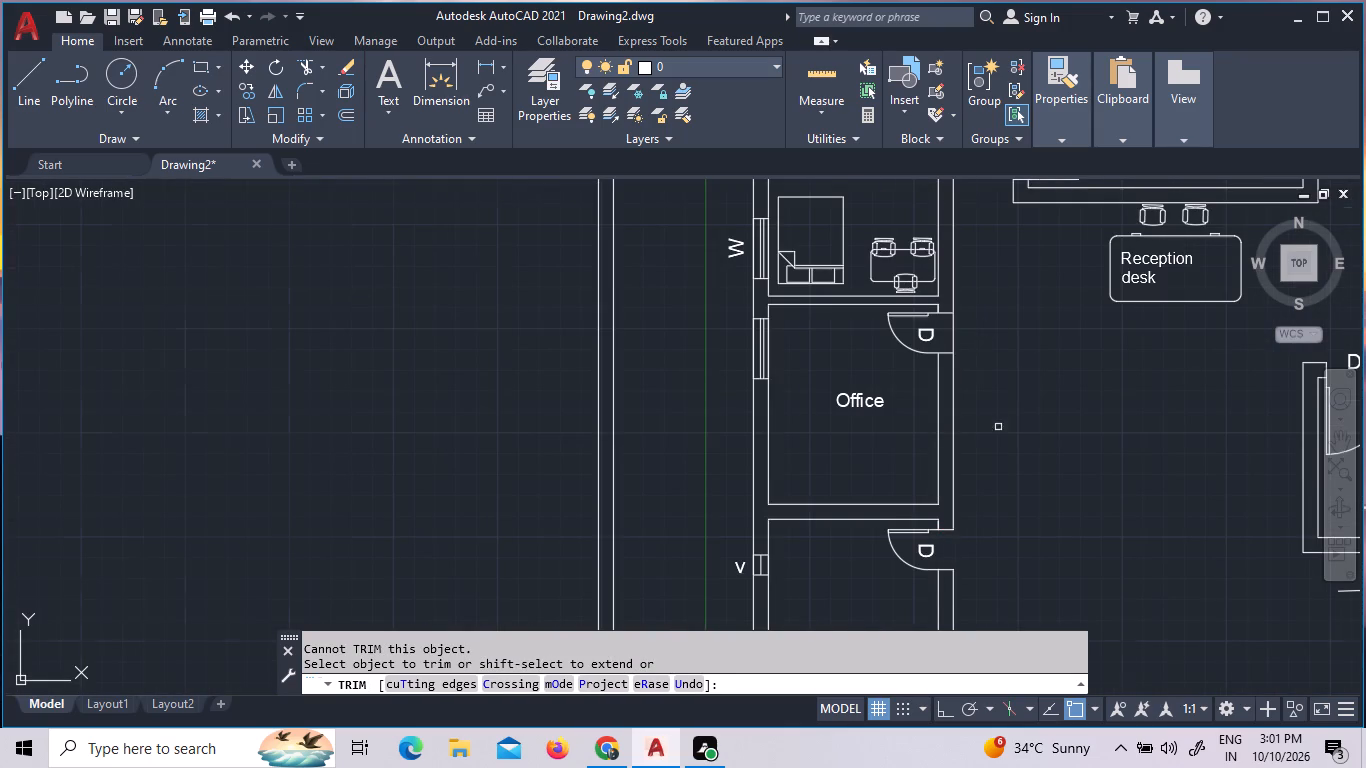
scroll(980, 401, "up", 2)
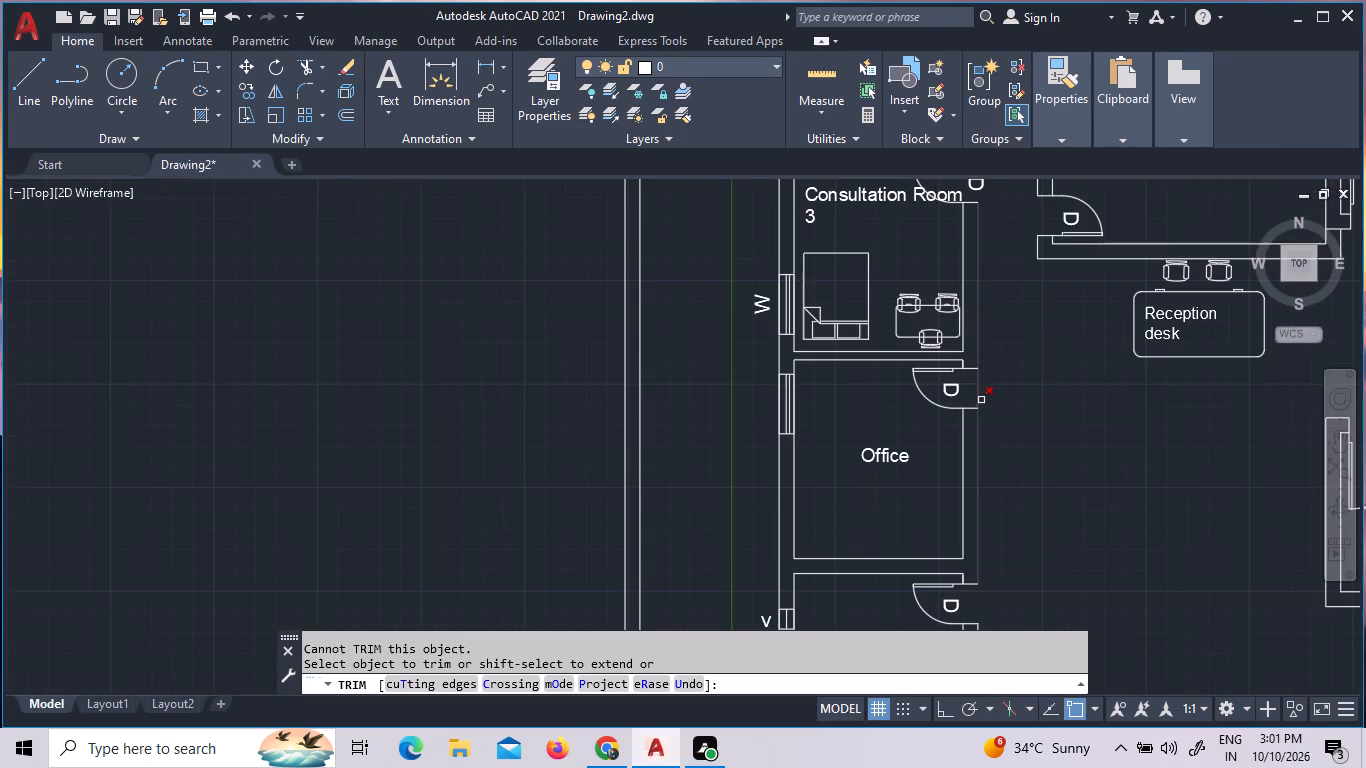
scroll(990, 346, "up", 2)
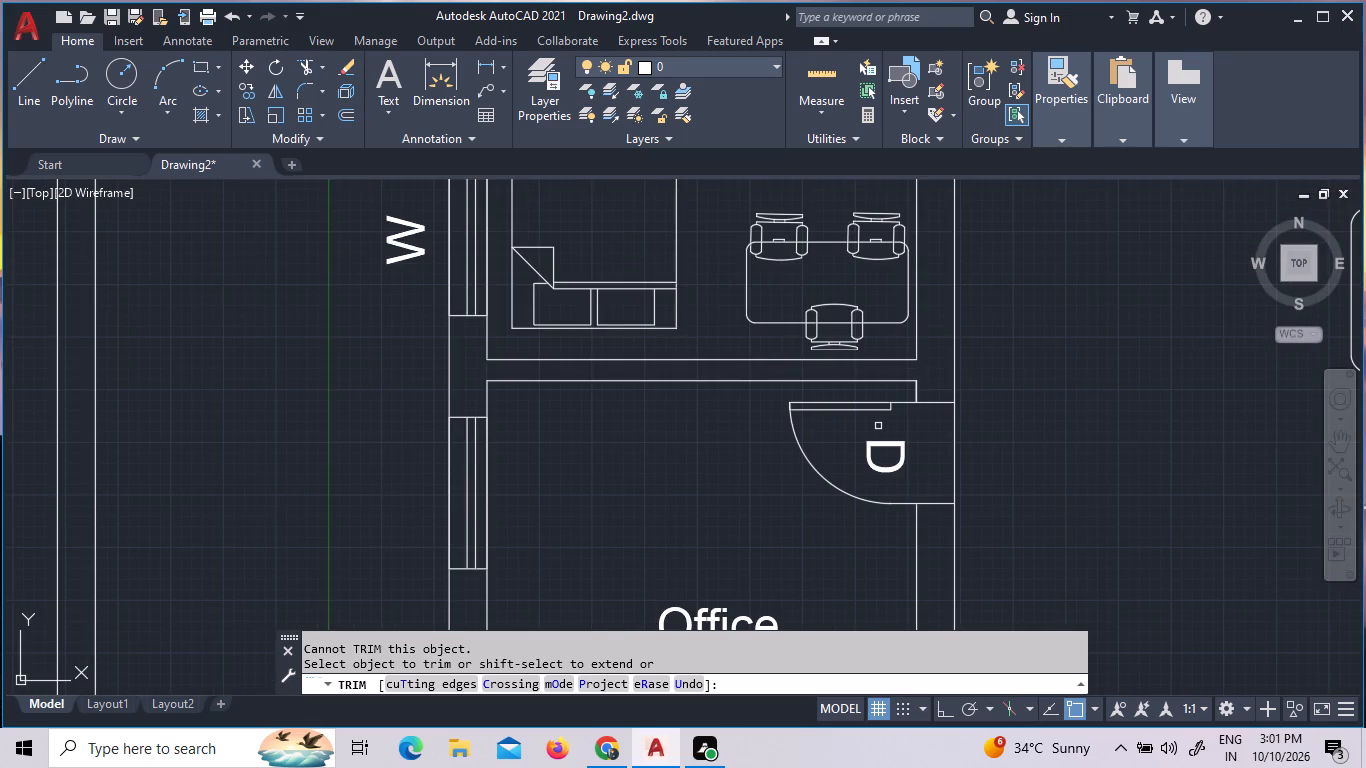
key("Escape")
key("e")
type("X")
key("space")
key("space")
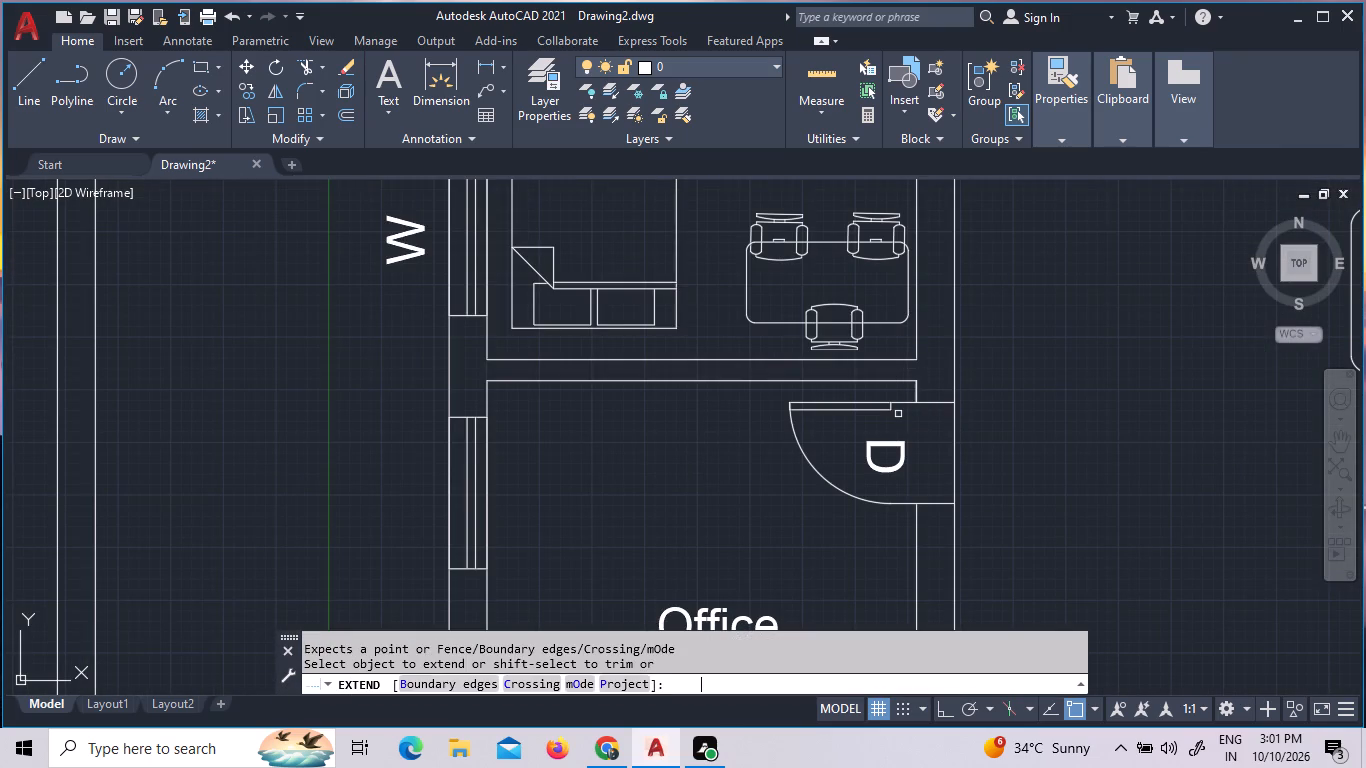
left_click(894, 362)
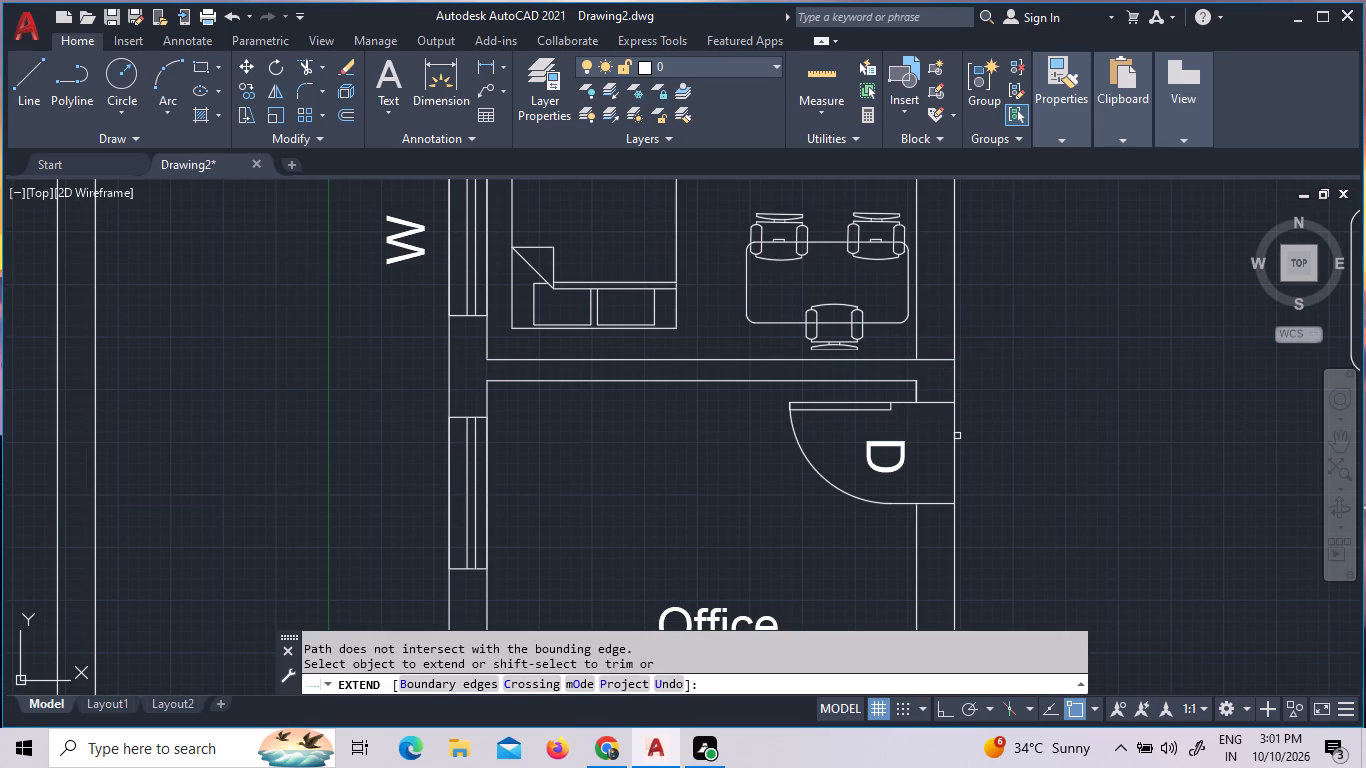
scroll(947, 451, "down", 2)
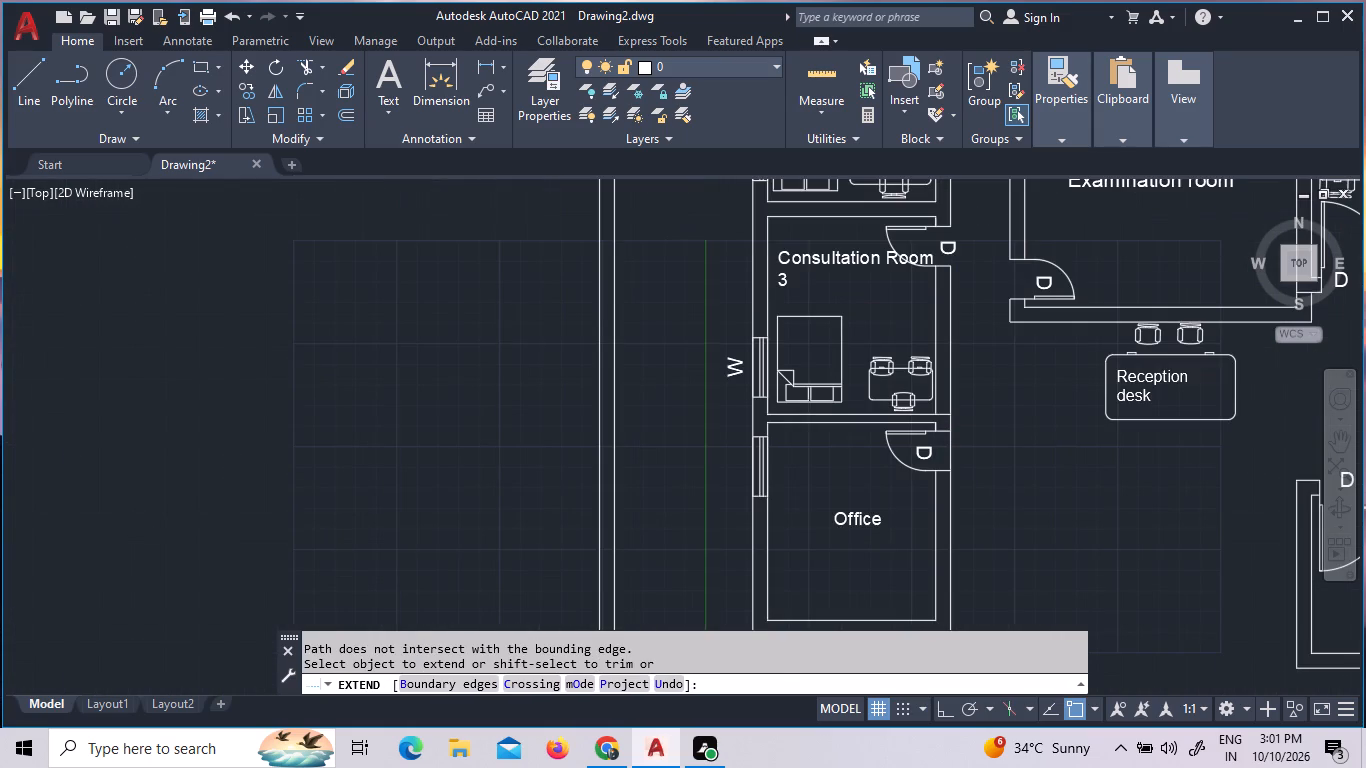
key("Escape")
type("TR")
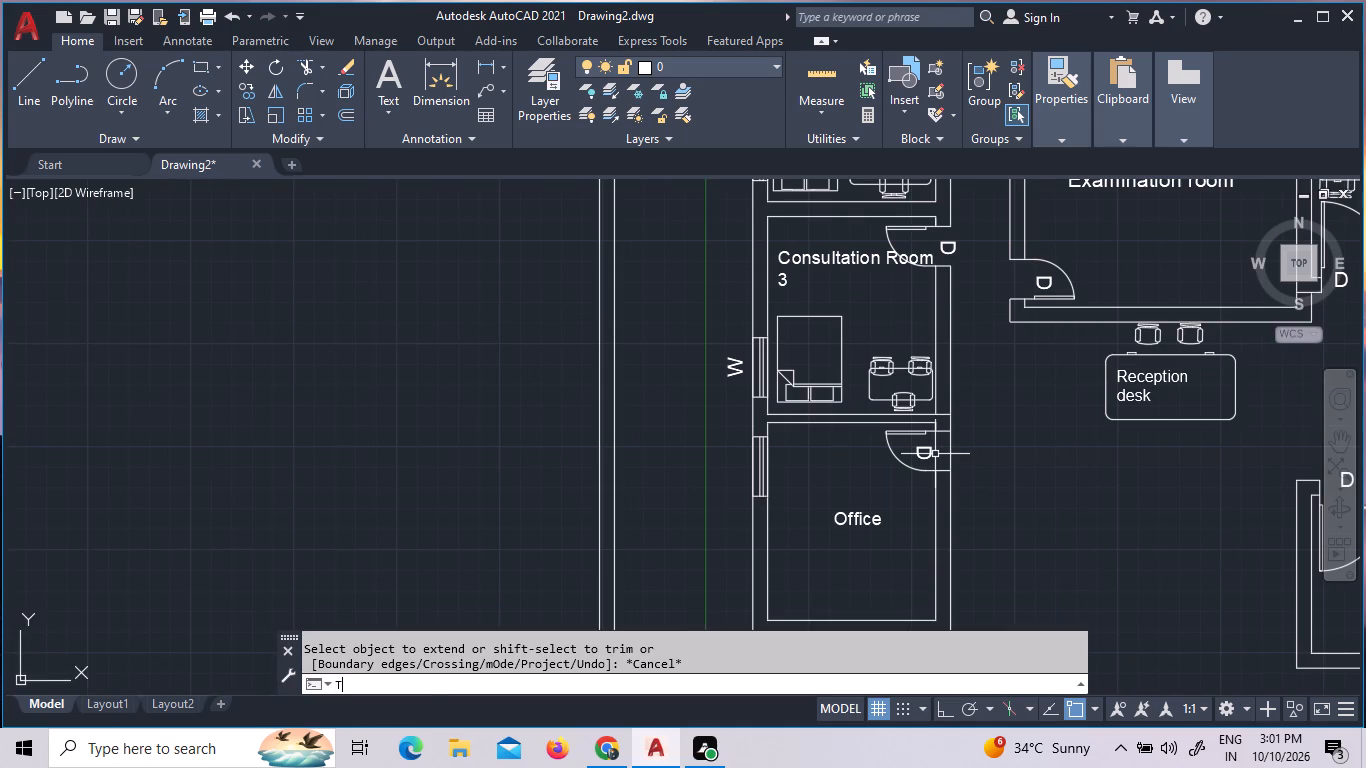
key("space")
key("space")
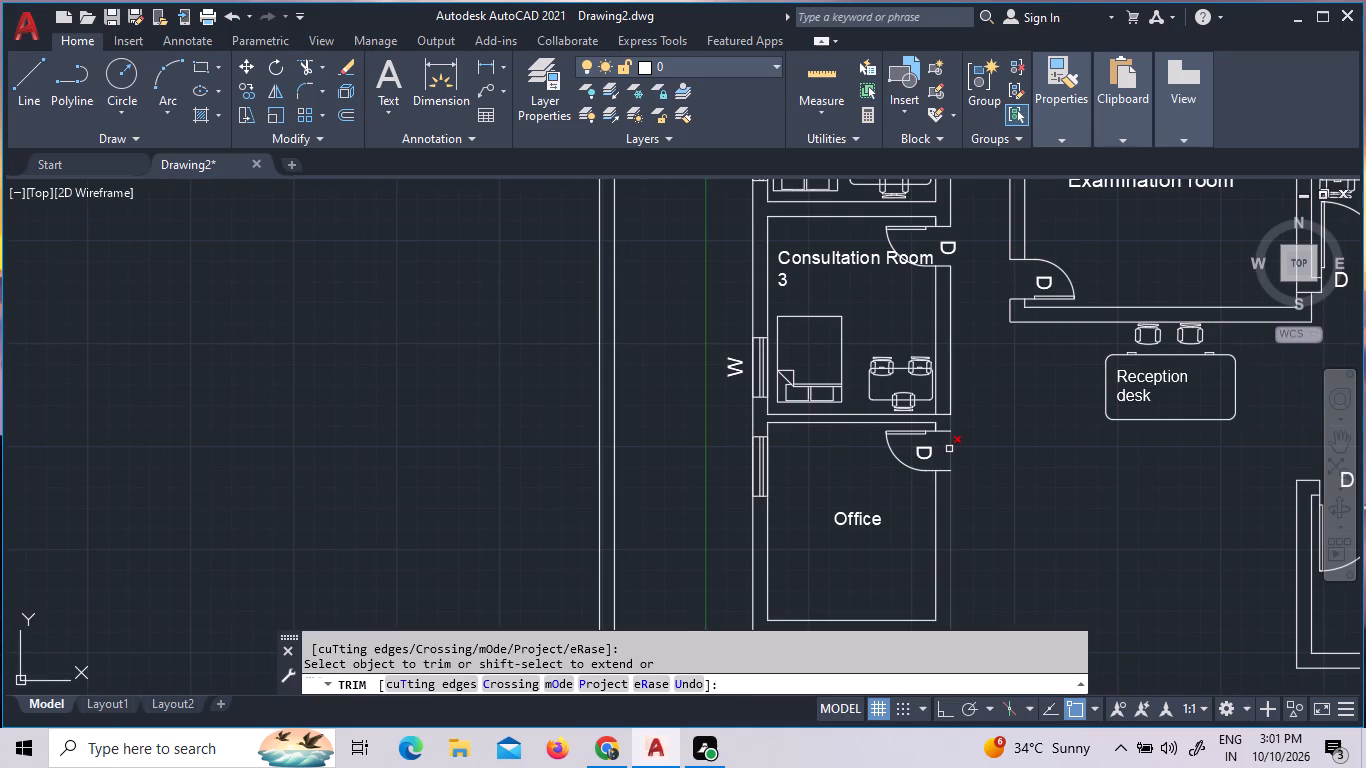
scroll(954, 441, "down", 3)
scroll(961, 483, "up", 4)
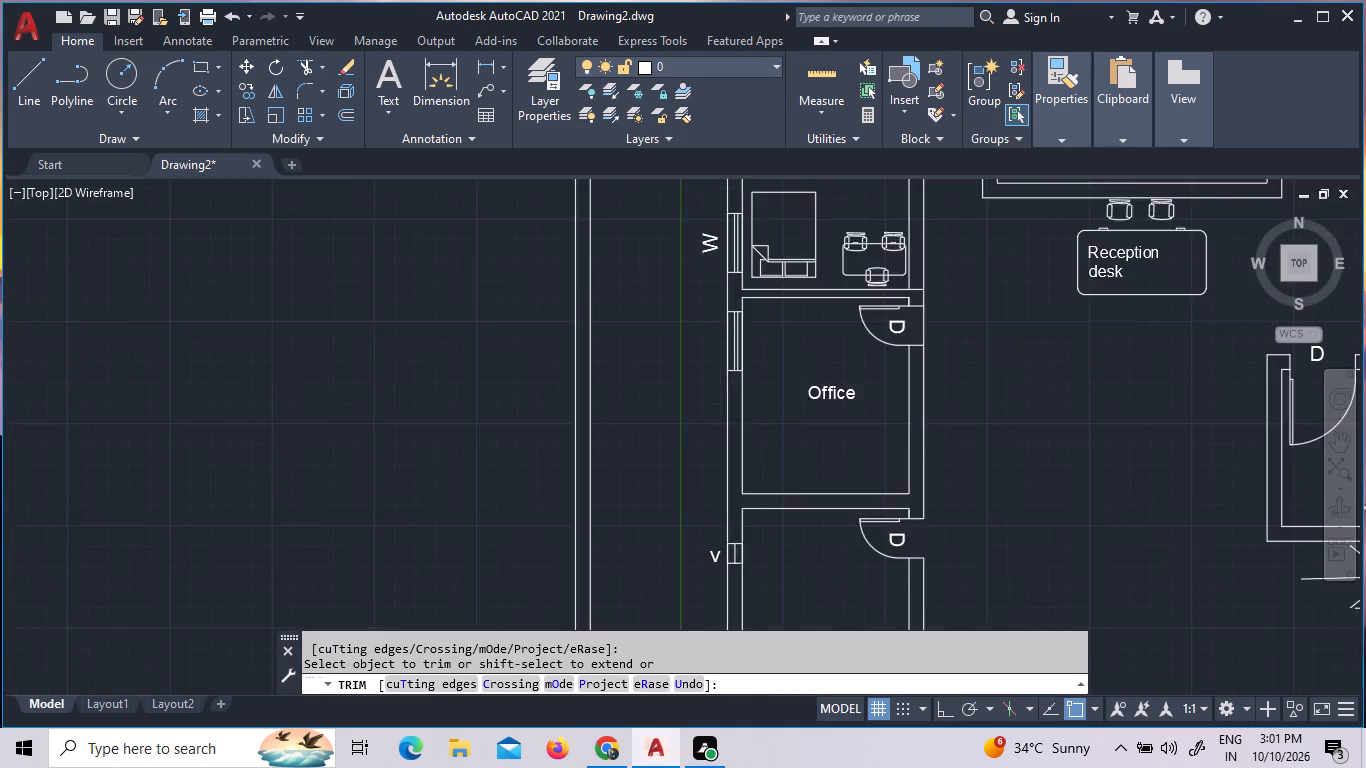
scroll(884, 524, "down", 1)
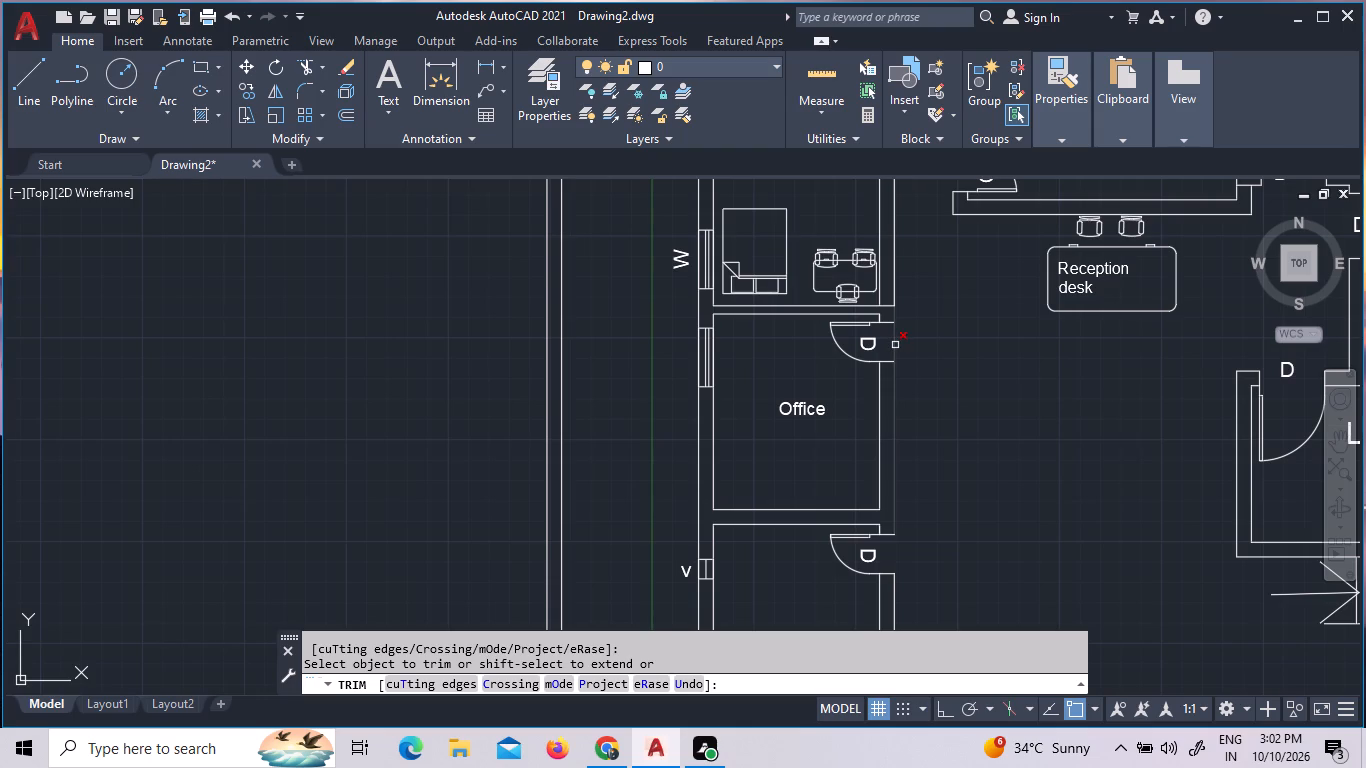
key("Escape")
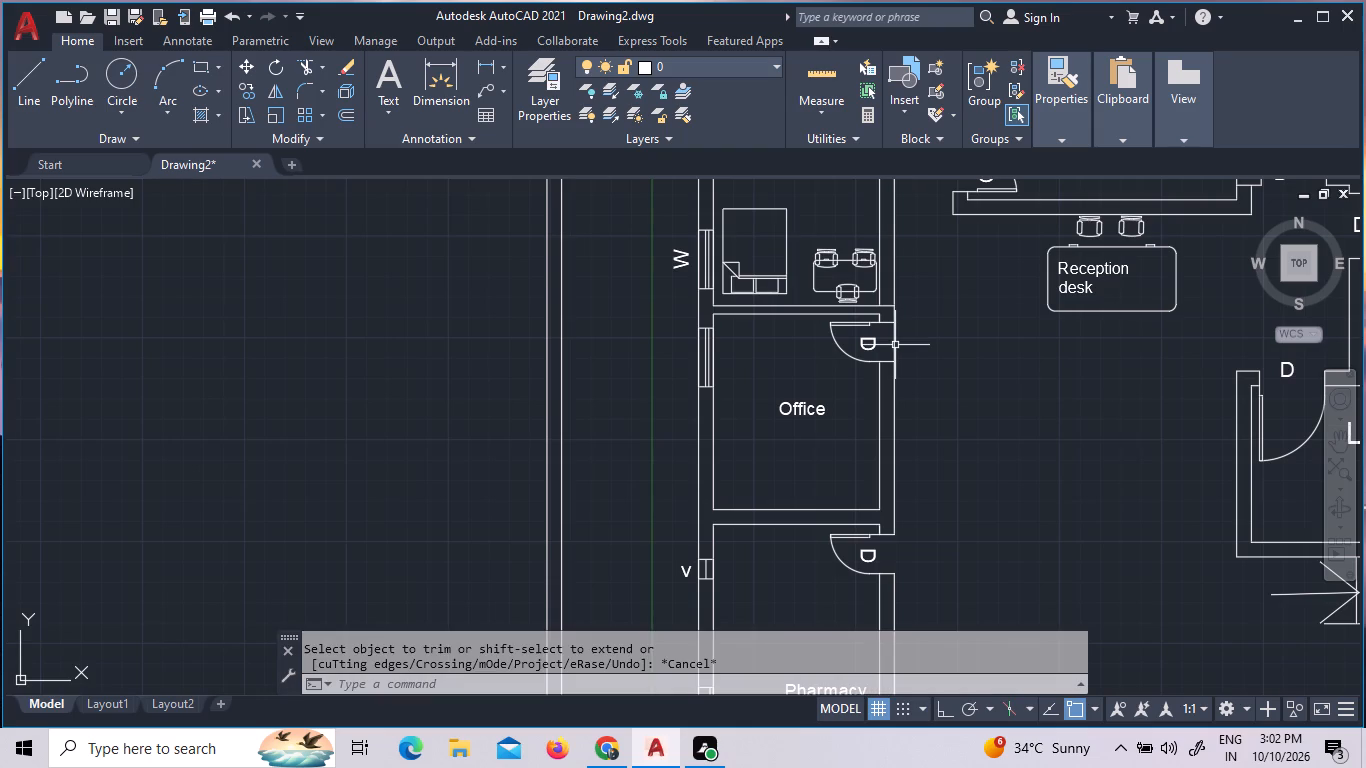
Trim Consultation Room 3's inner south wall line between the inner and outer east wall lines above the Office's door.
scroll(867, 306, "up", 2)
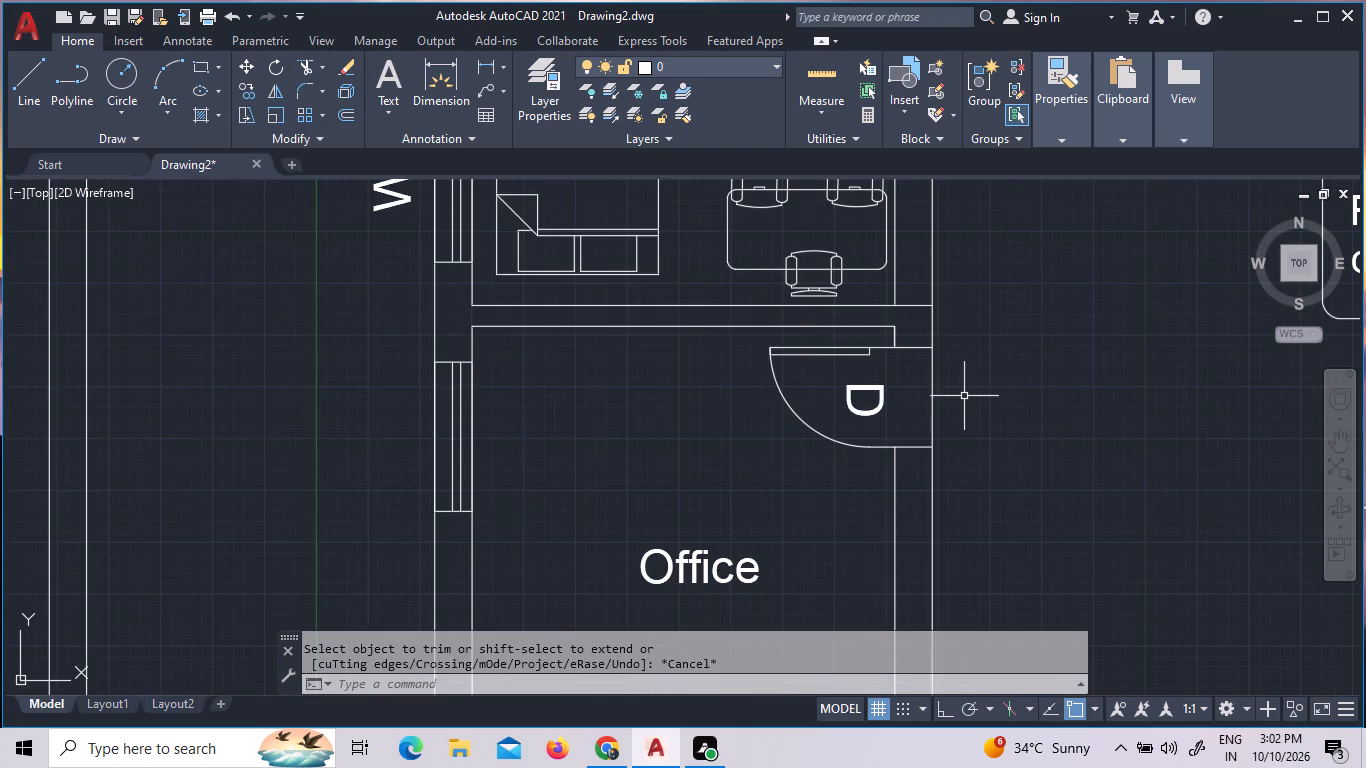
scroll(957, 396, "up", 1)
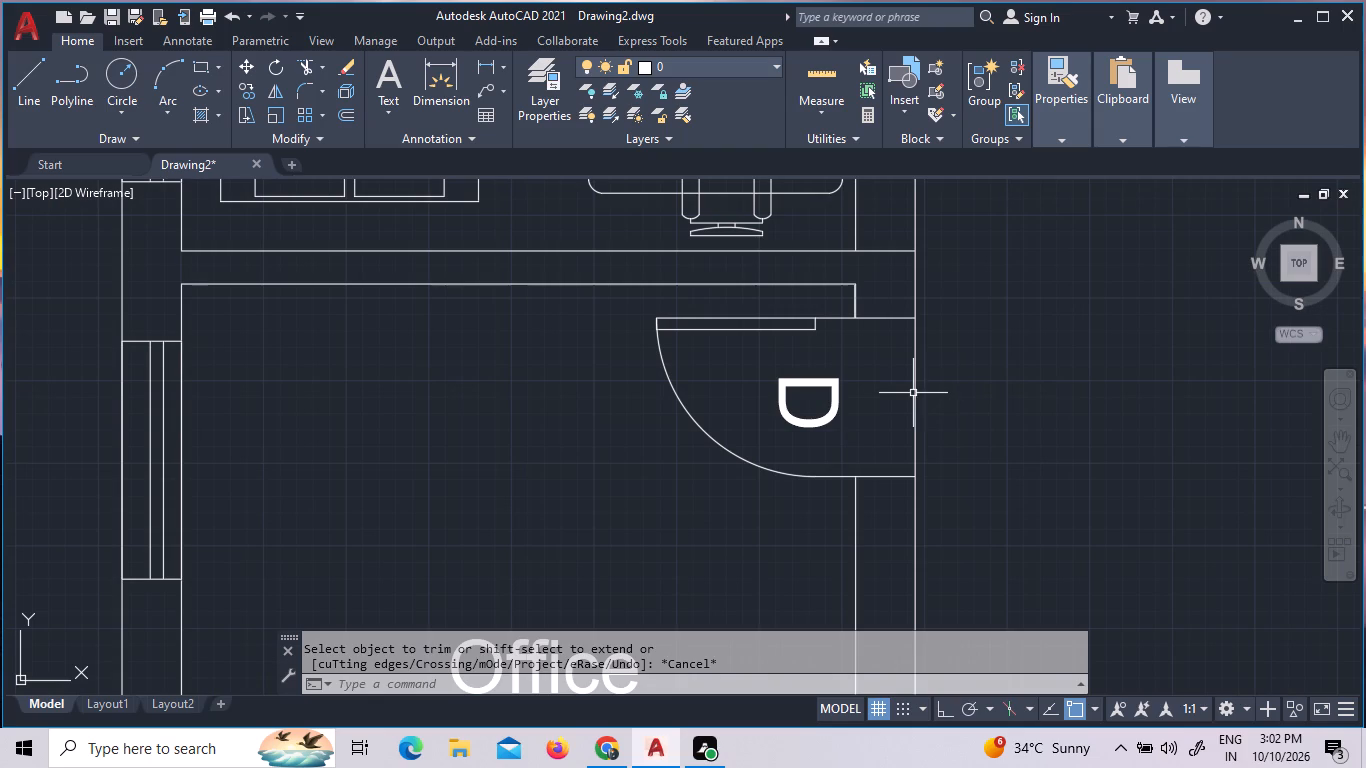
left_click(912, 393)
left_click(931, 397)
scroll(962, 424, "down", 1)
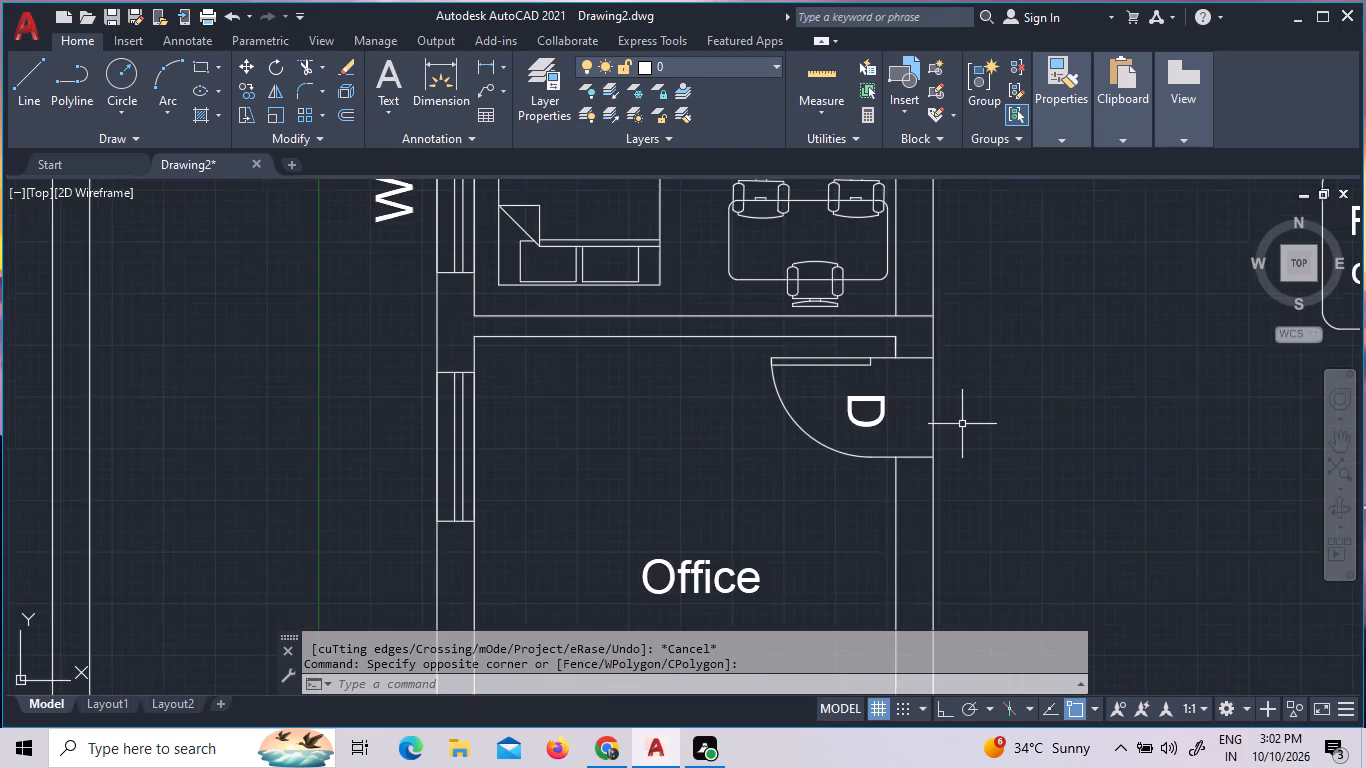
scroll(963, 424, "down", 2)
scroll(960, 400, "up", 1)
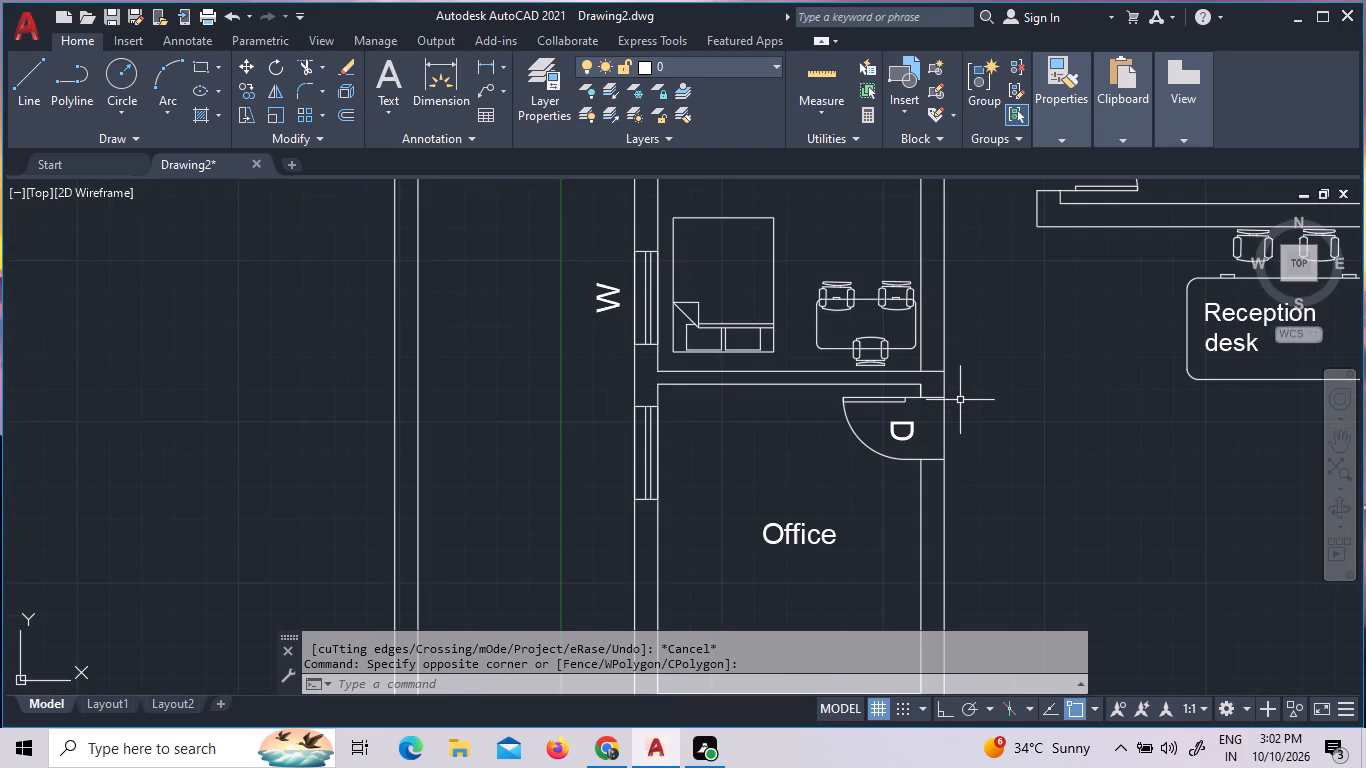
scroll(939, 378, "up", 2)
scroll(939, 378, "down", 3)
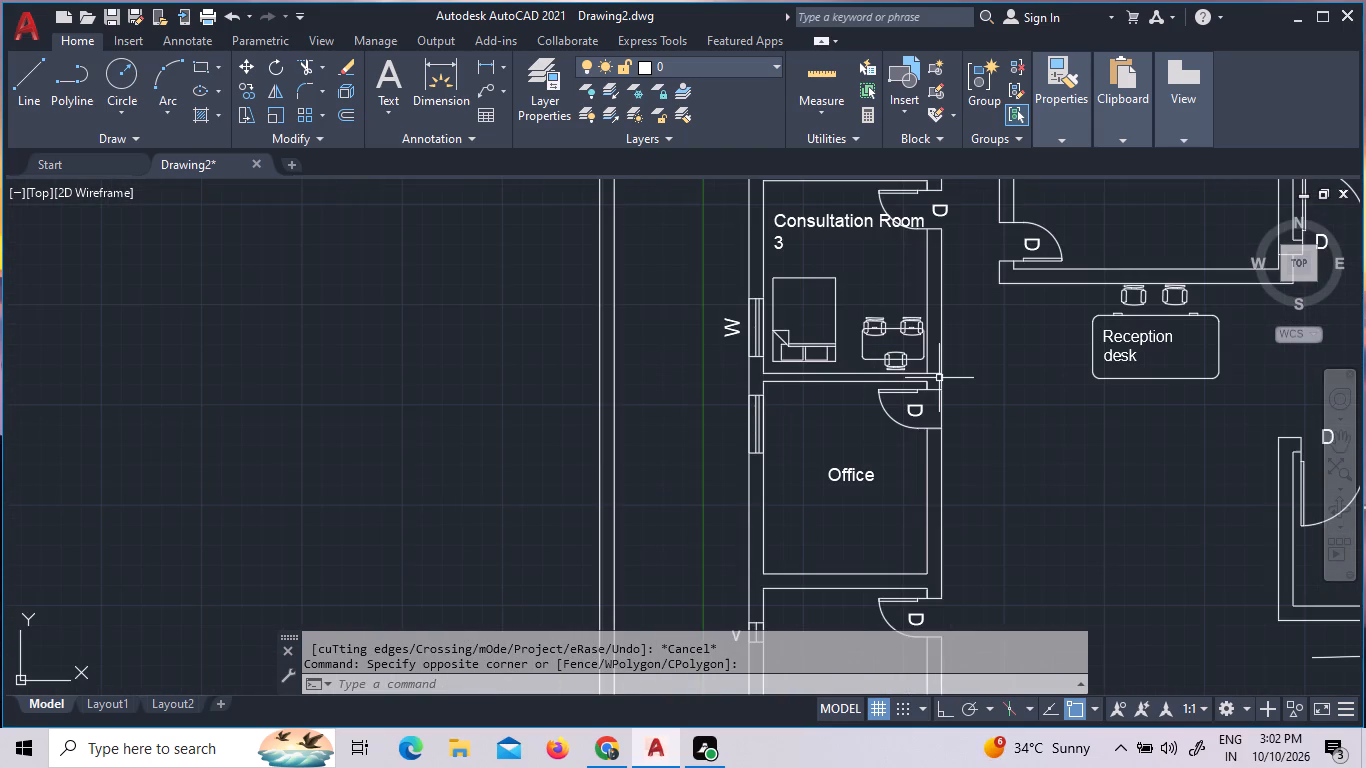
scroll(961, 396, "up", 2)
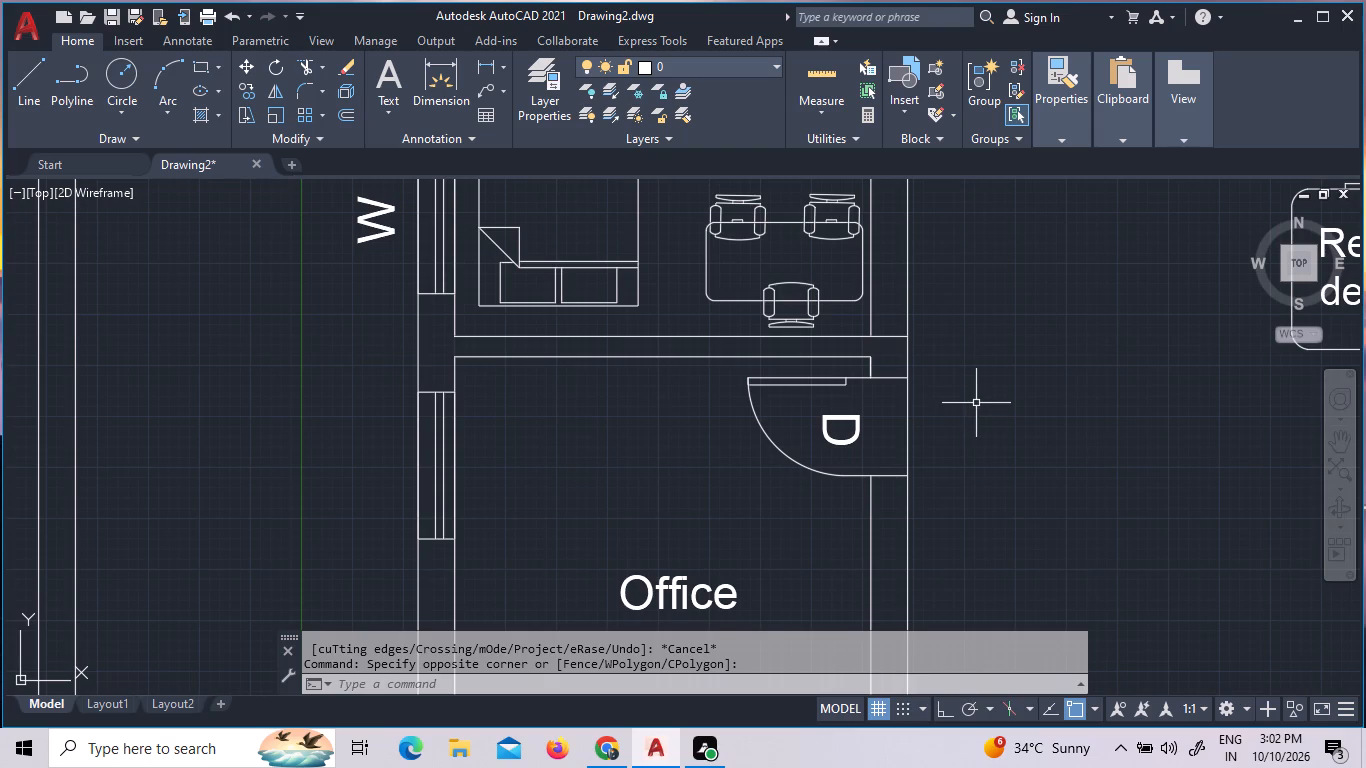
key("t")
key("r")
key("space")
key("space")
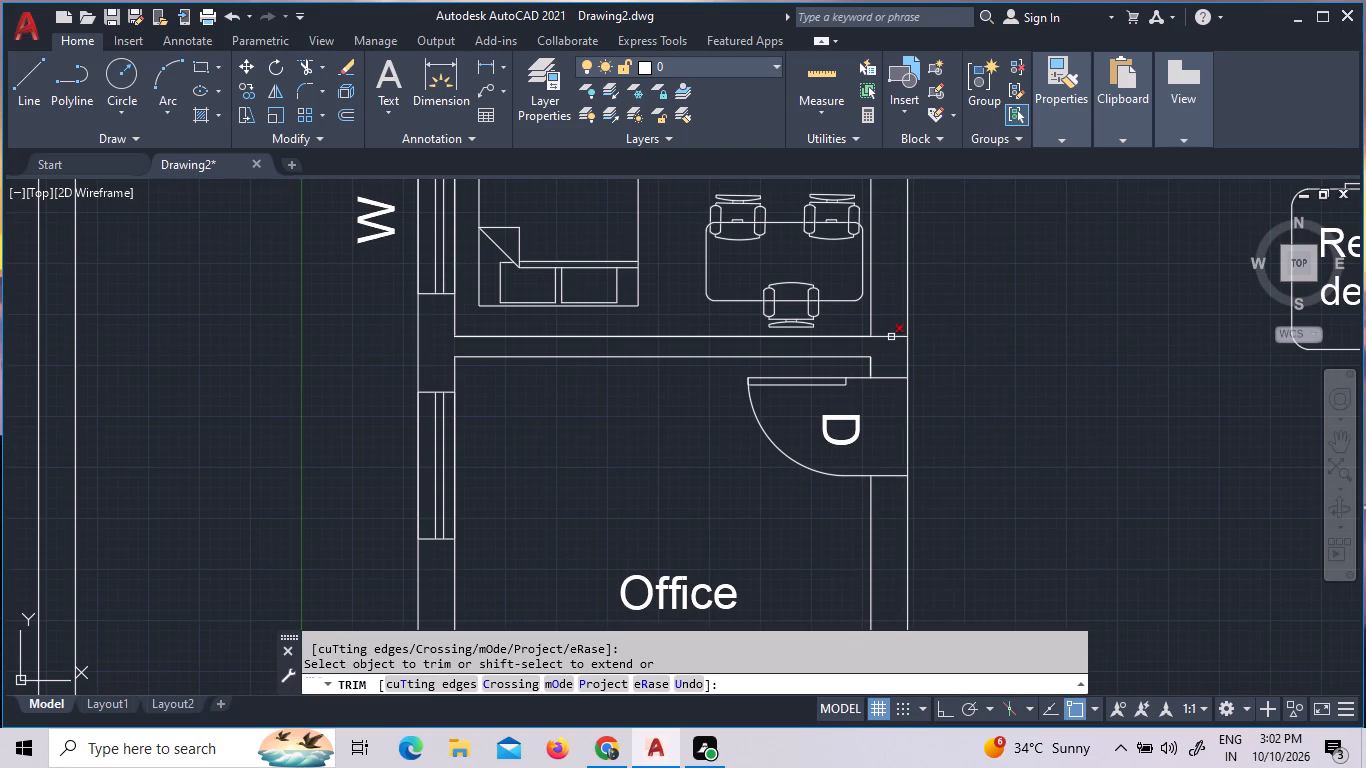
left_click(891, 337)
key("Escape")
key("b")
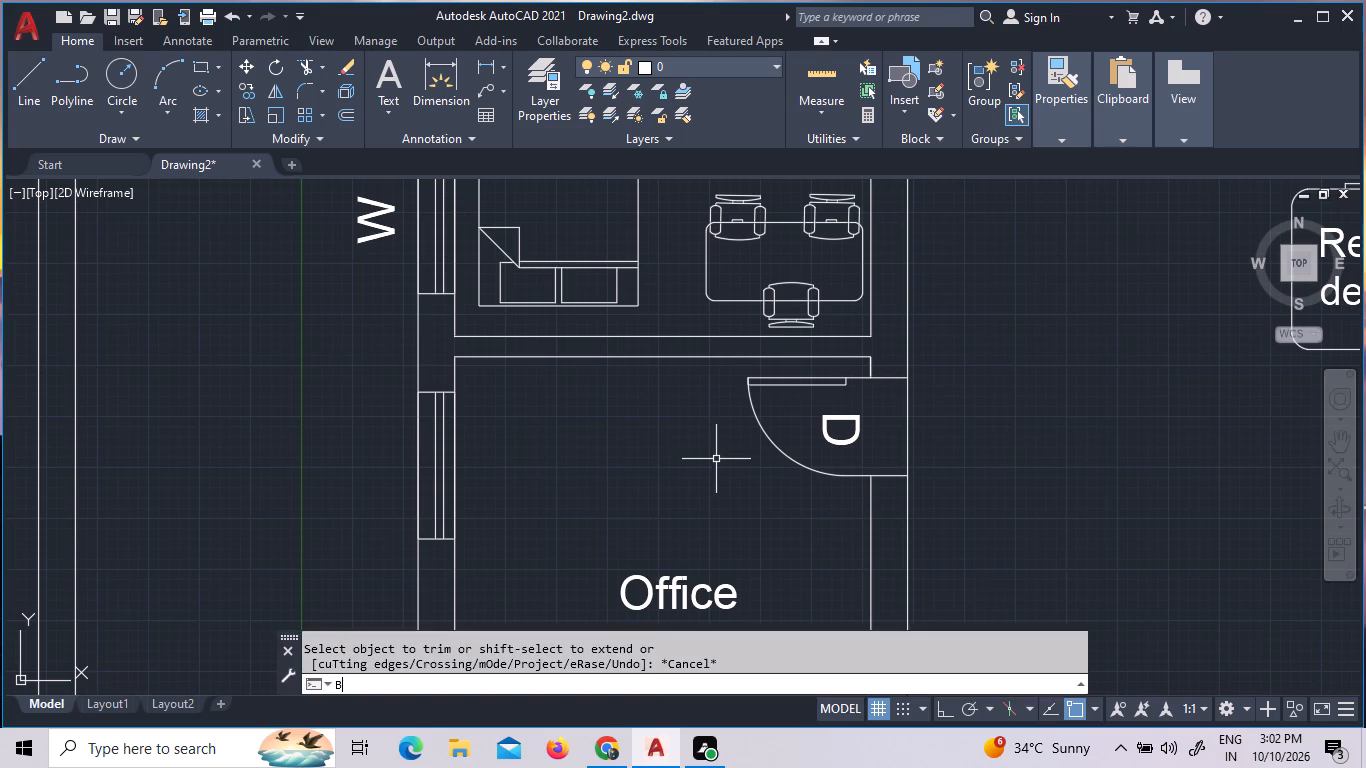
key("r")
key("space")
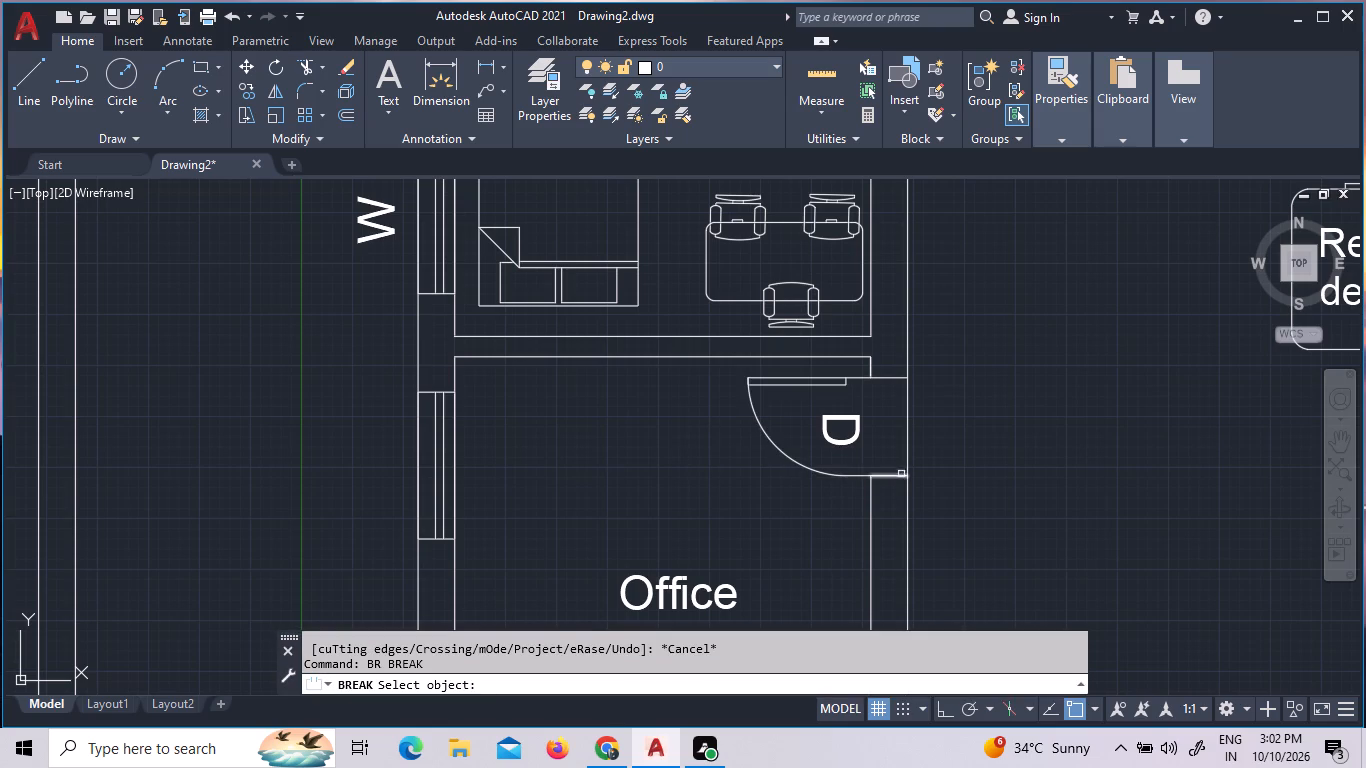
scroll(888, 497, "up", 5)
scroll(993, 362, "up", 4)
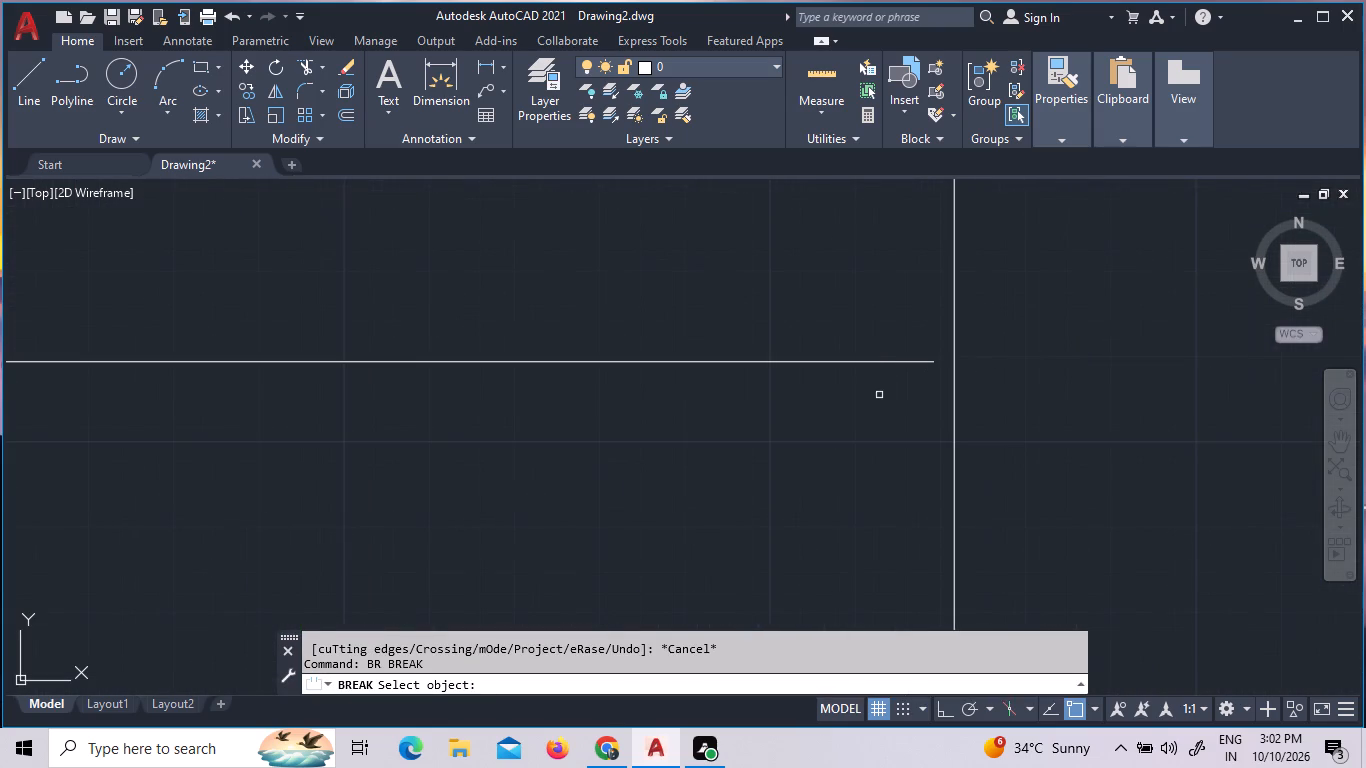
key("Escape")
Move the Office door opening's lower jamb line horizontally east, with Ortho on, until its end meets the outer east wall line.
left_click(877, 404)
left_click(824, 318)
right_click(824, 318)
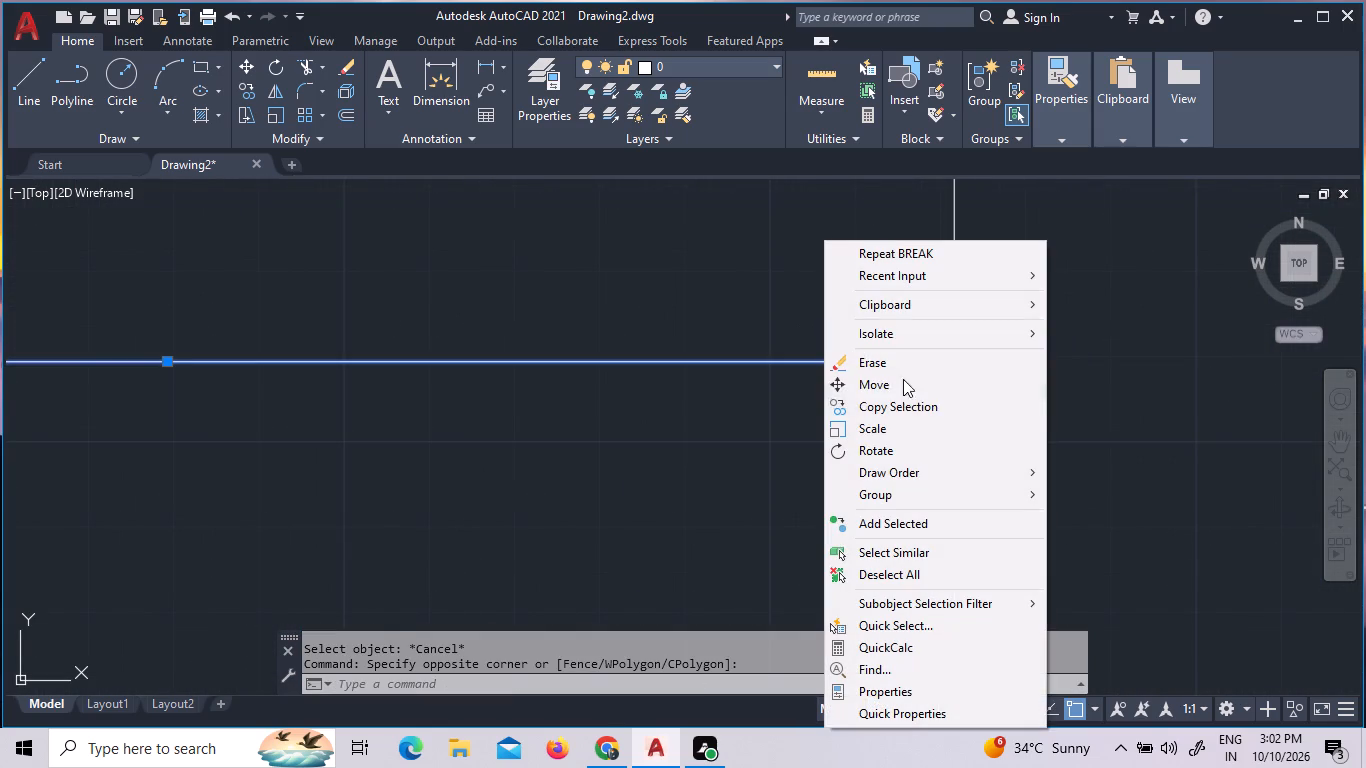
double_click(902, 386)
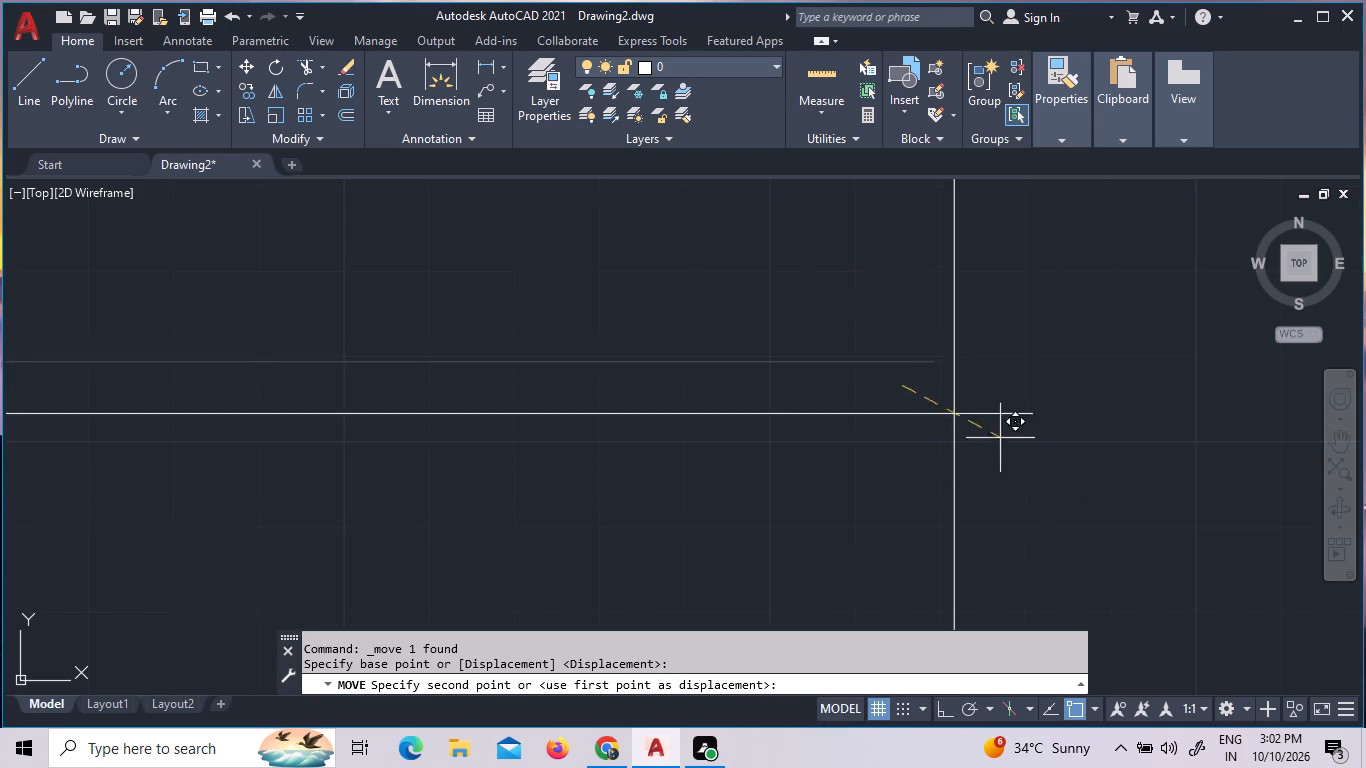
key("F8")
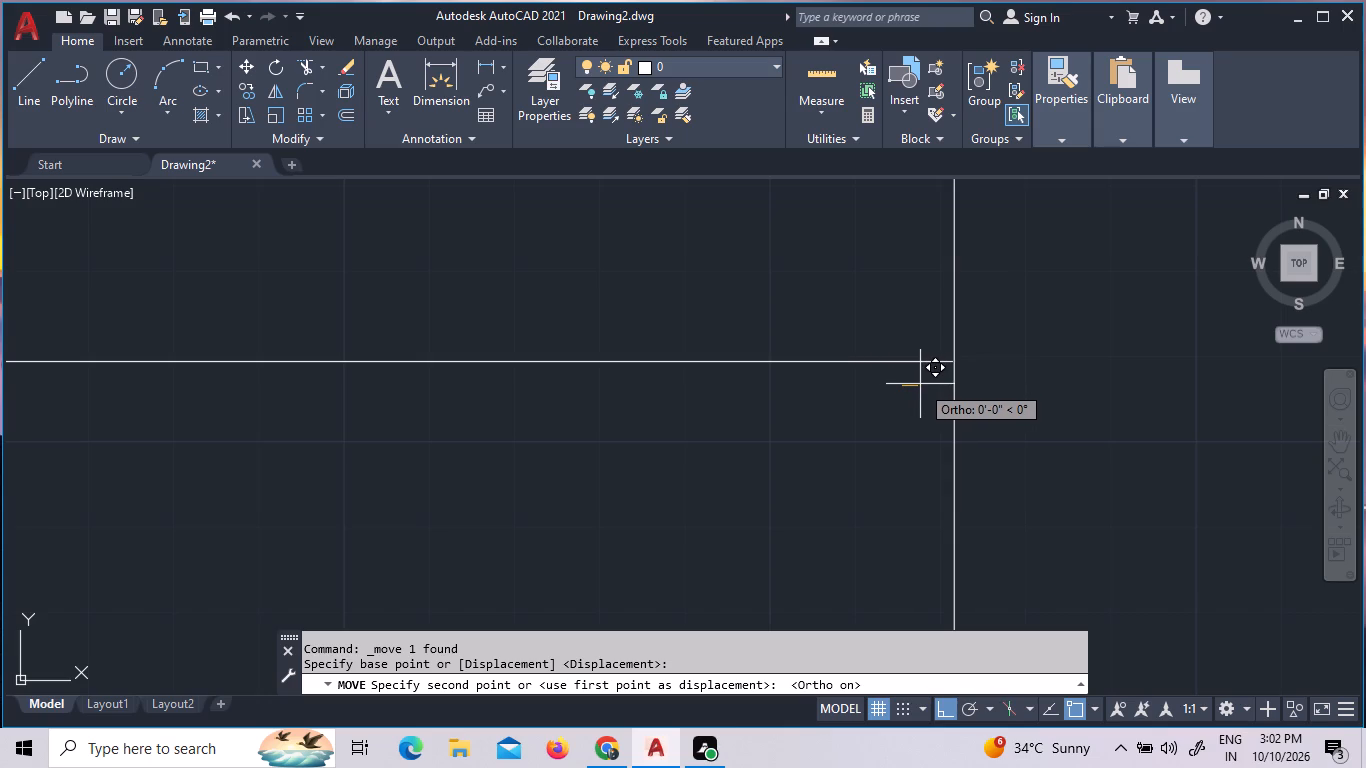
left_click(920, 384)
scroll(968, 363, "up", 5)
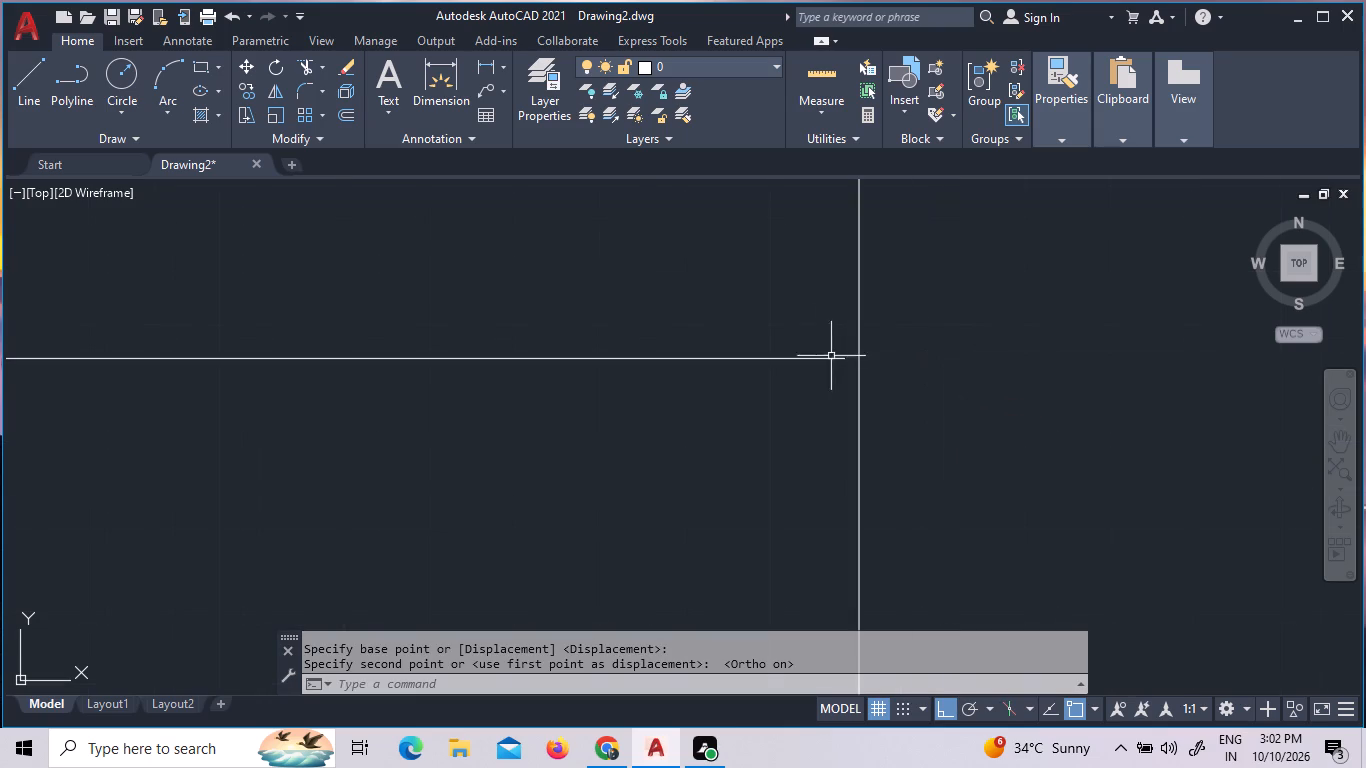
left_click(849, 363)
left_click(766, 318)
right_click(766, 318)
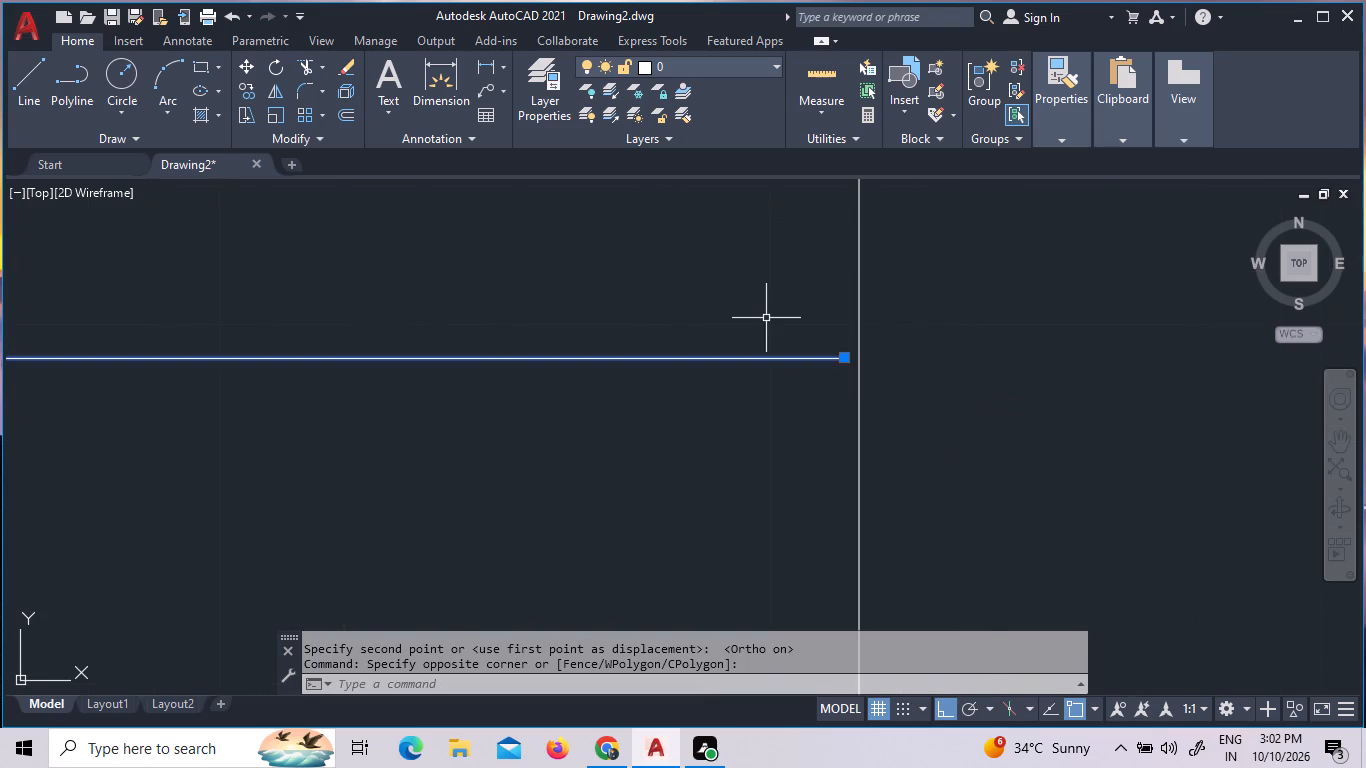
left_click(850, 387)
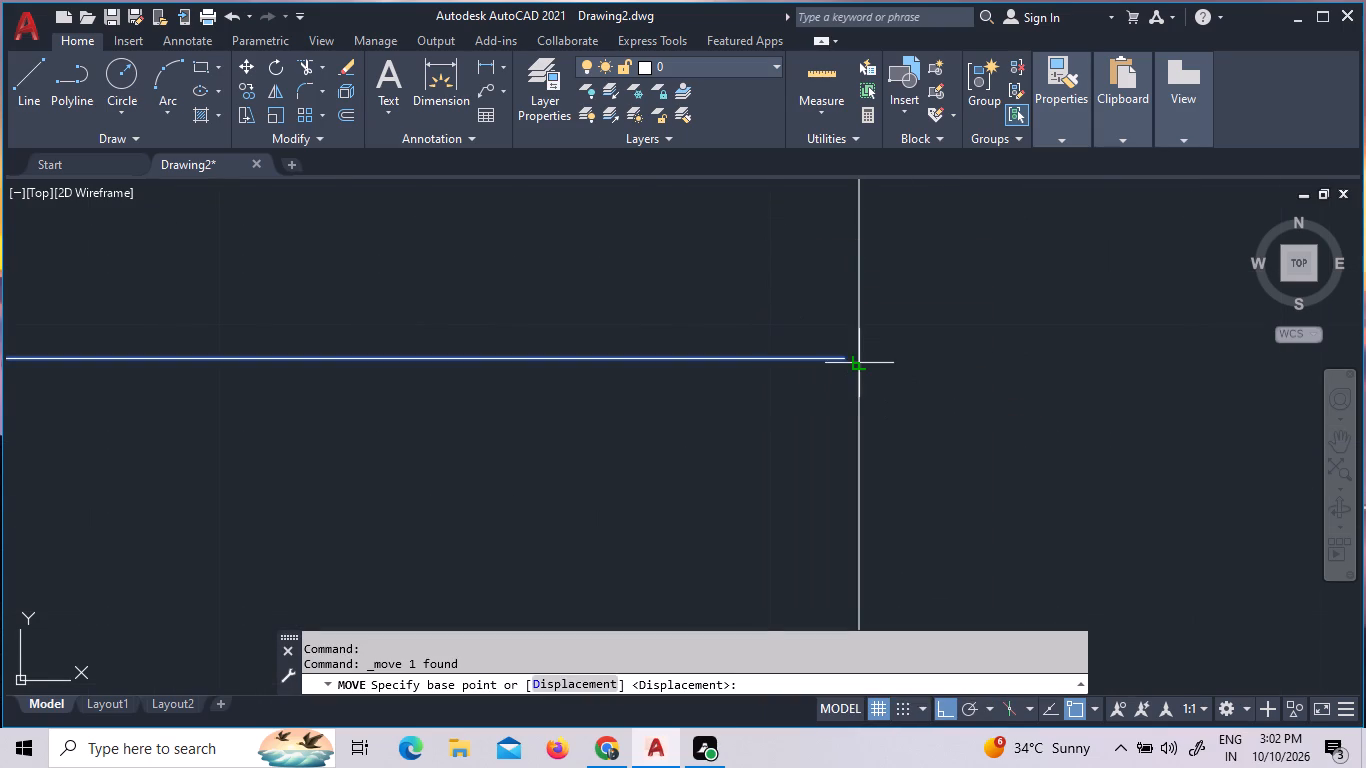
left_click(840, 356)
left_click(858, 354)
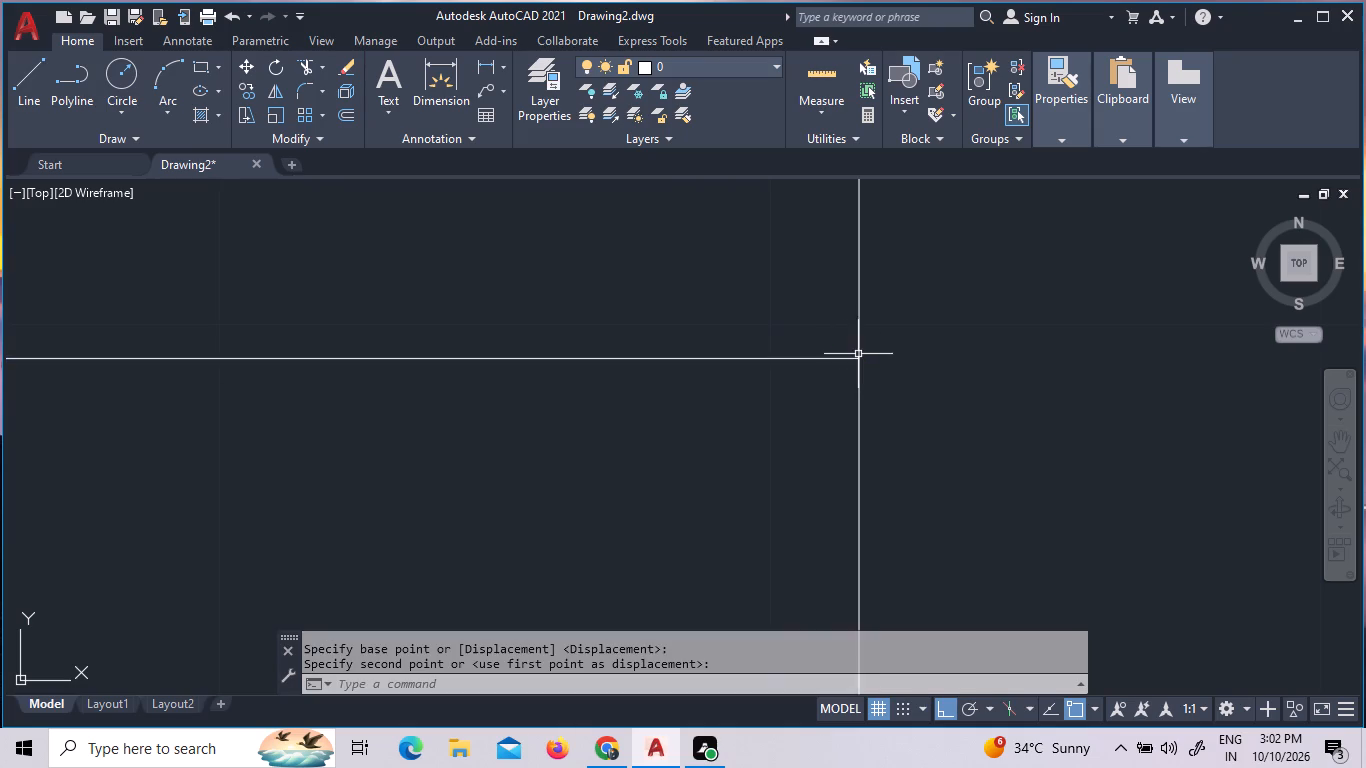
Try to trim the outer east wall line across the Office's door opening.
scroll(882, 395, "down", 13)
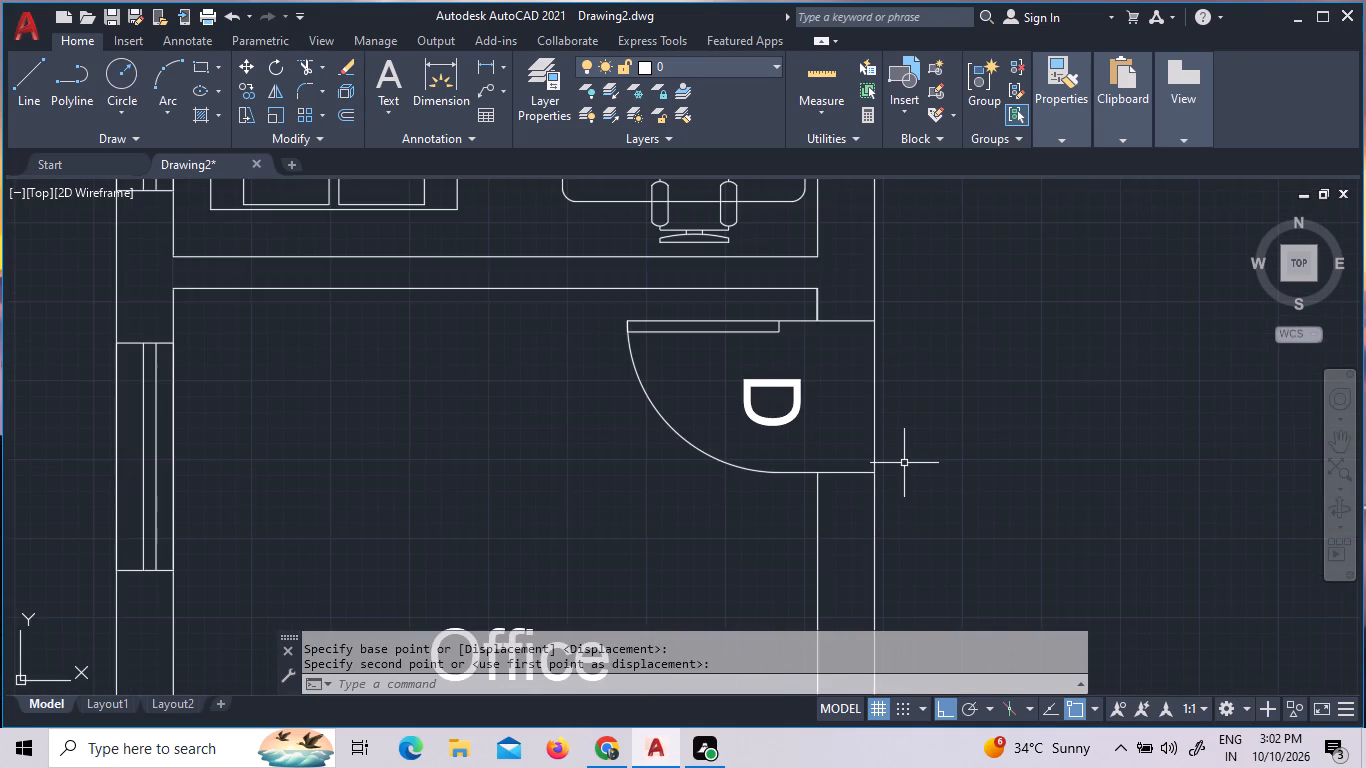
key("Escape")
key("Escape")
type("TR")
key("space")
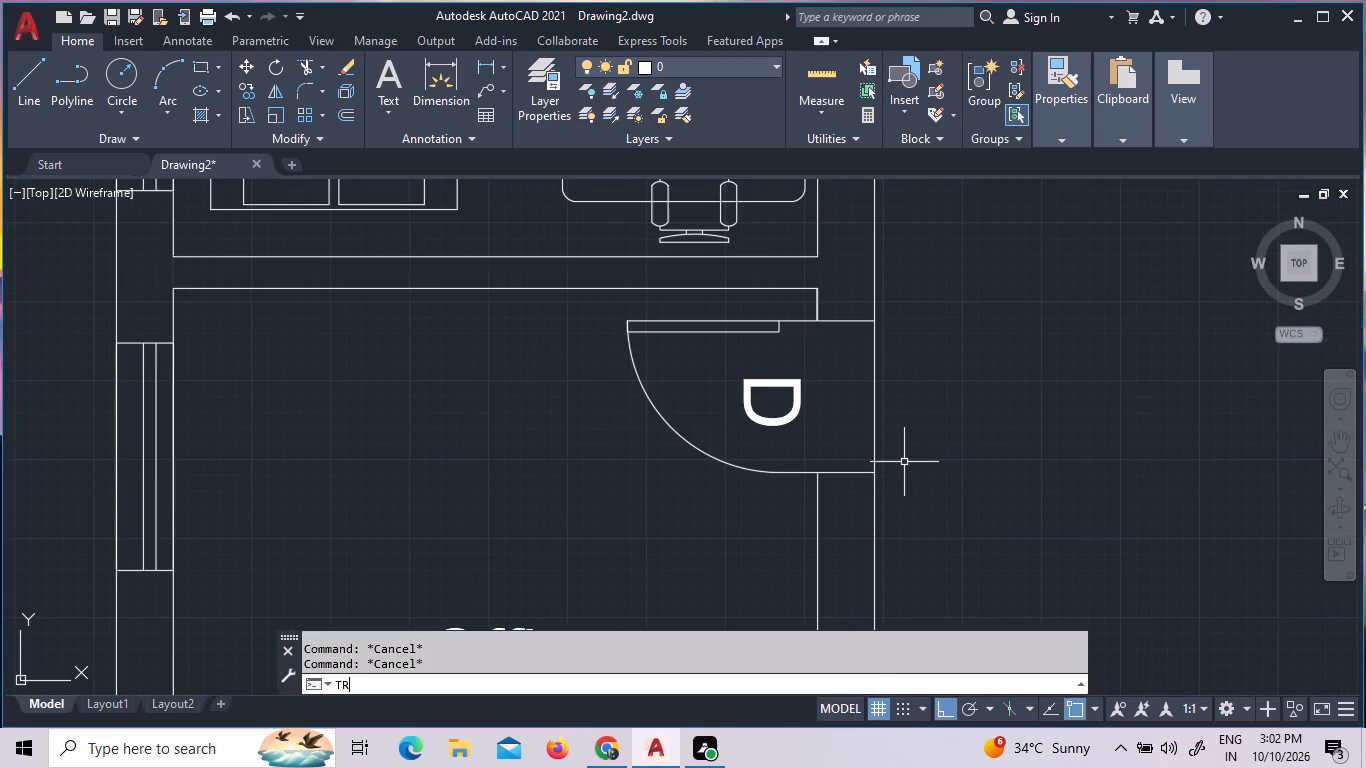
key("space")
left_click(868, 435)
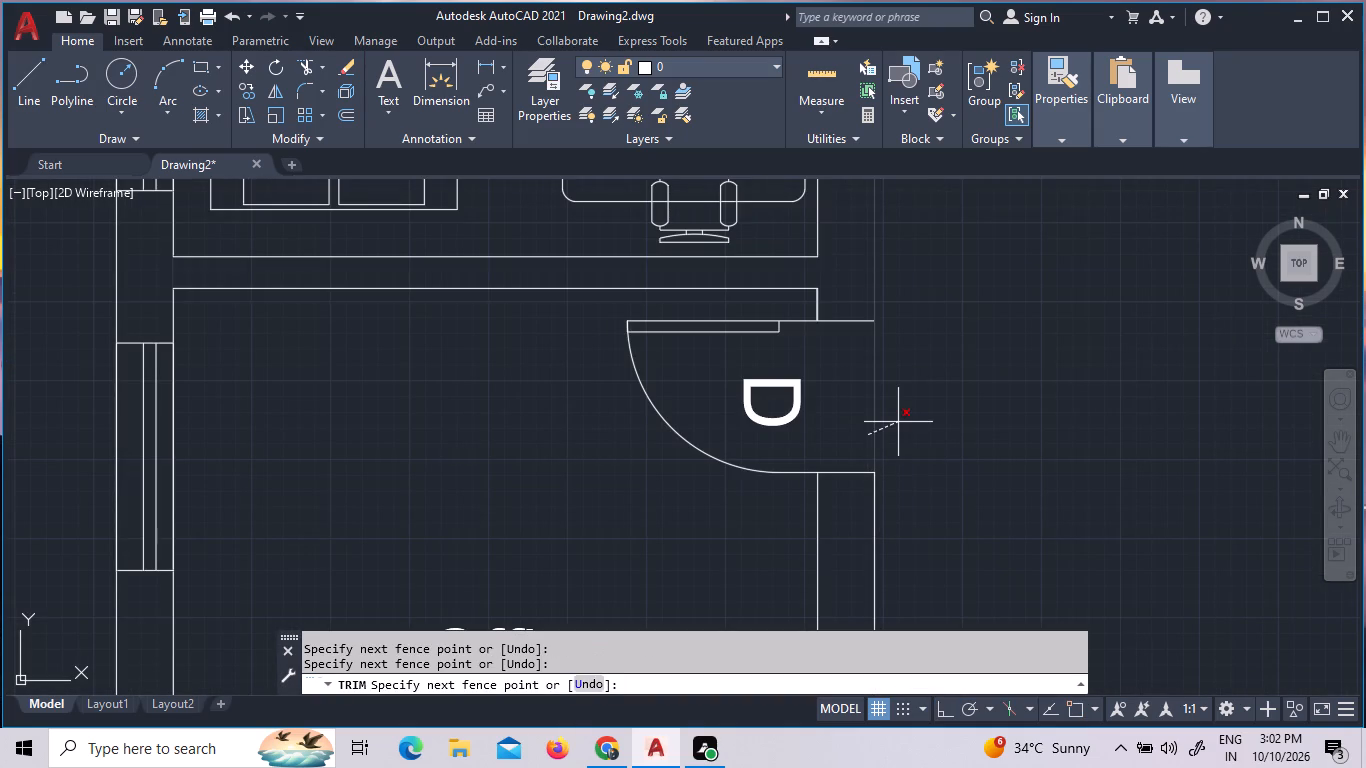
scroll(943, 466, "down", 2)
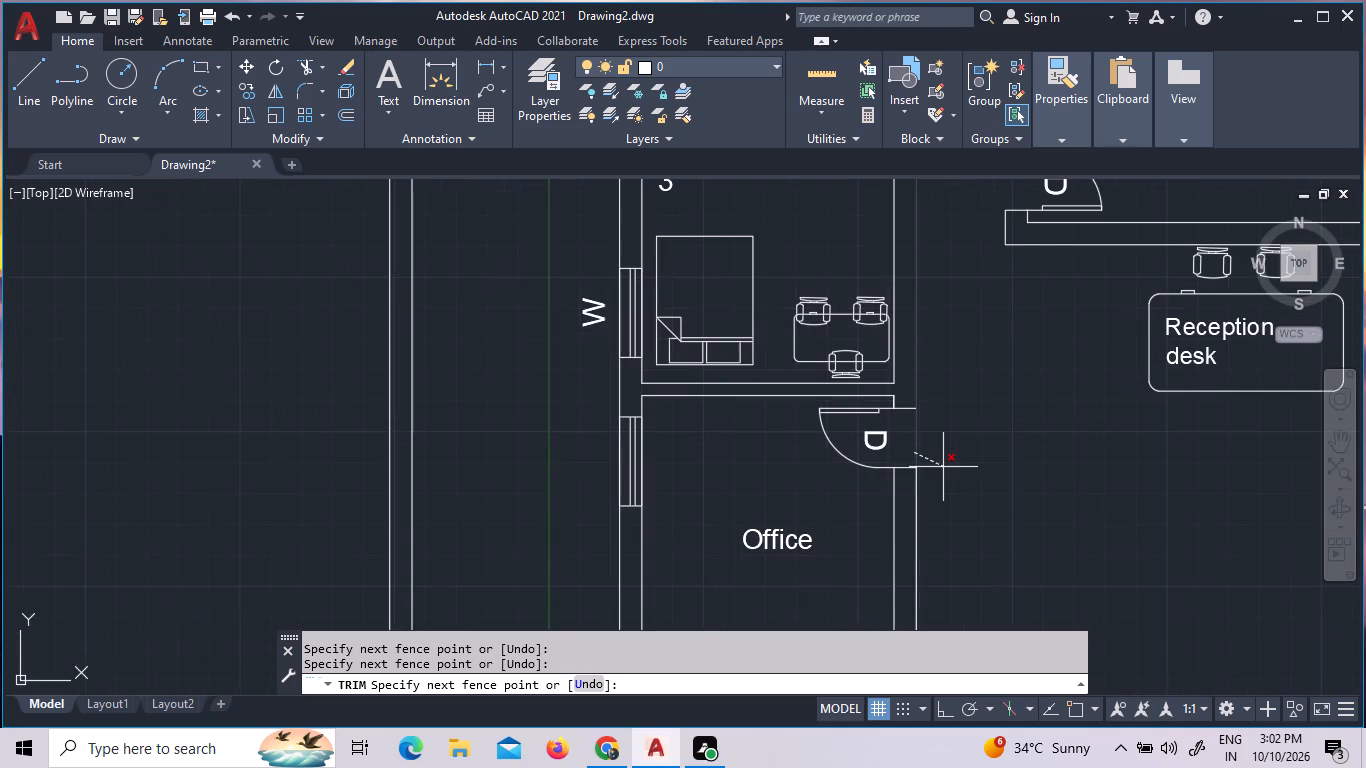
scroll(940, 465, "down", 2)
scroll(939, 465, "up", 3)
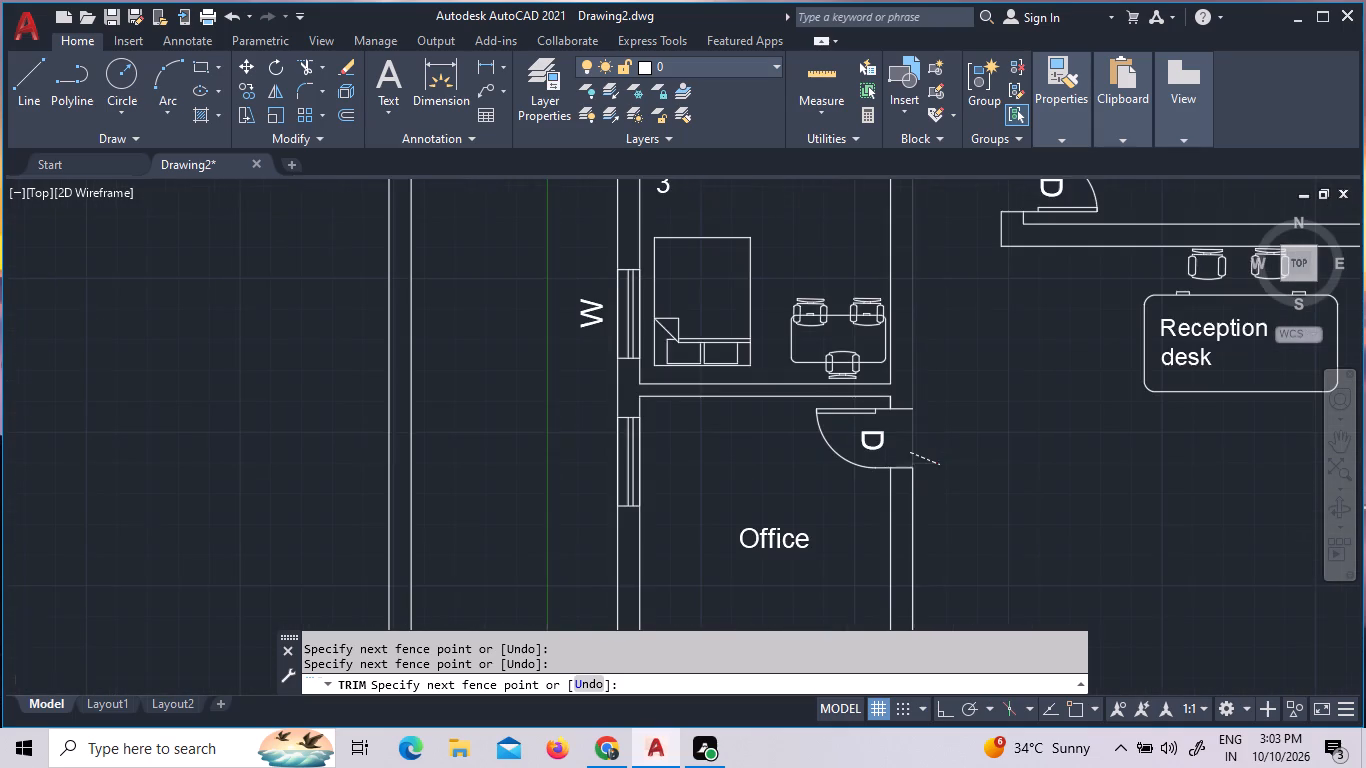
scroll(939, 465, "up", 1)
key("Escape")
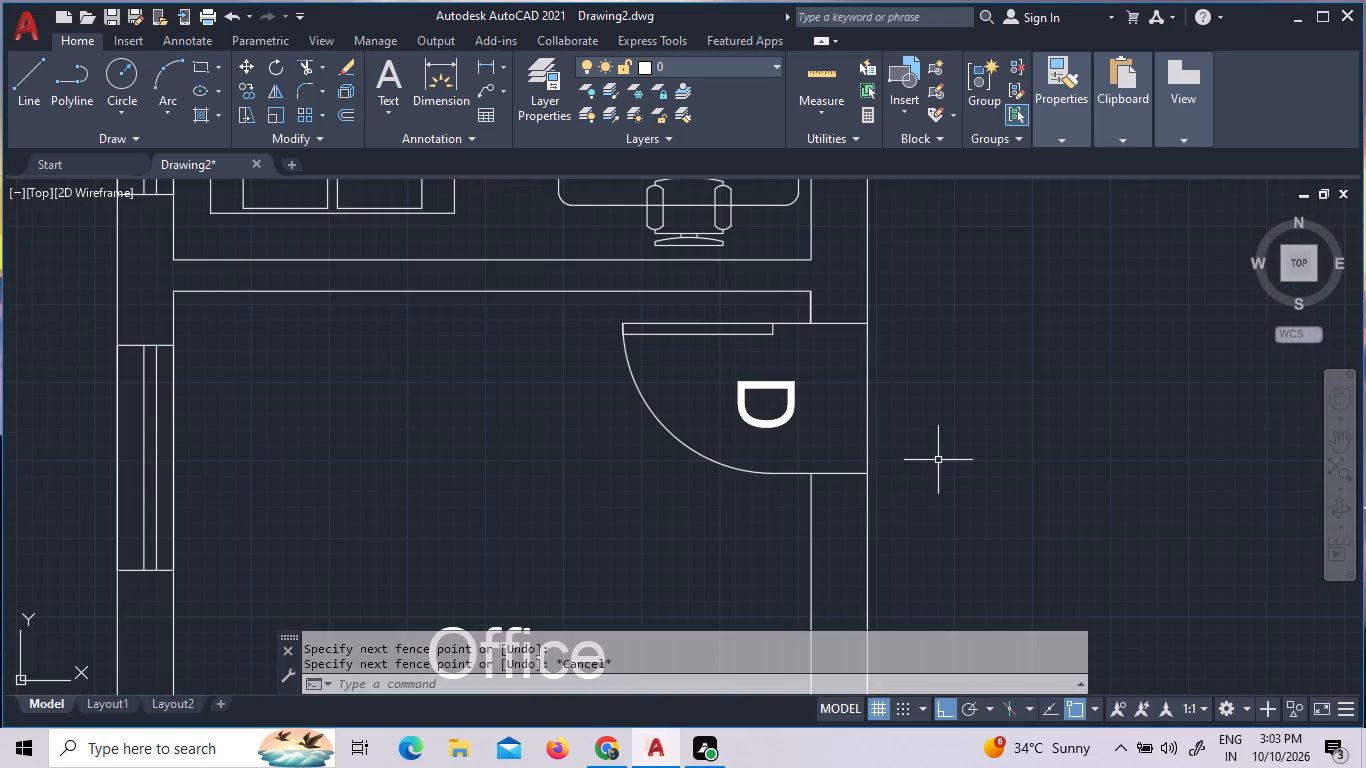
Move the Office door opening's upper jamb line horizontally east so its end meets the outer east wall line.
scroll(822, 306, "up", 3)
scroll(946, 373, "up", 4)
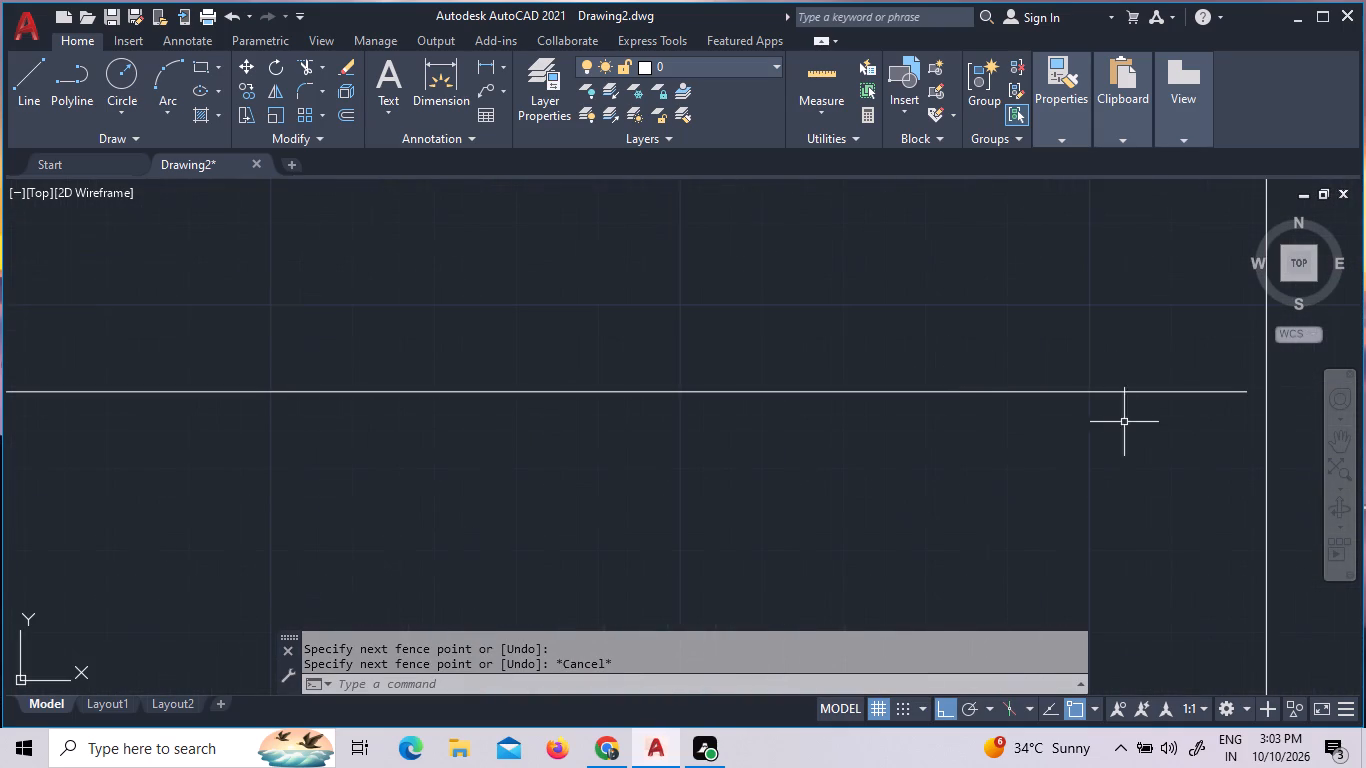
scroll(1319, 372, "up", 2)
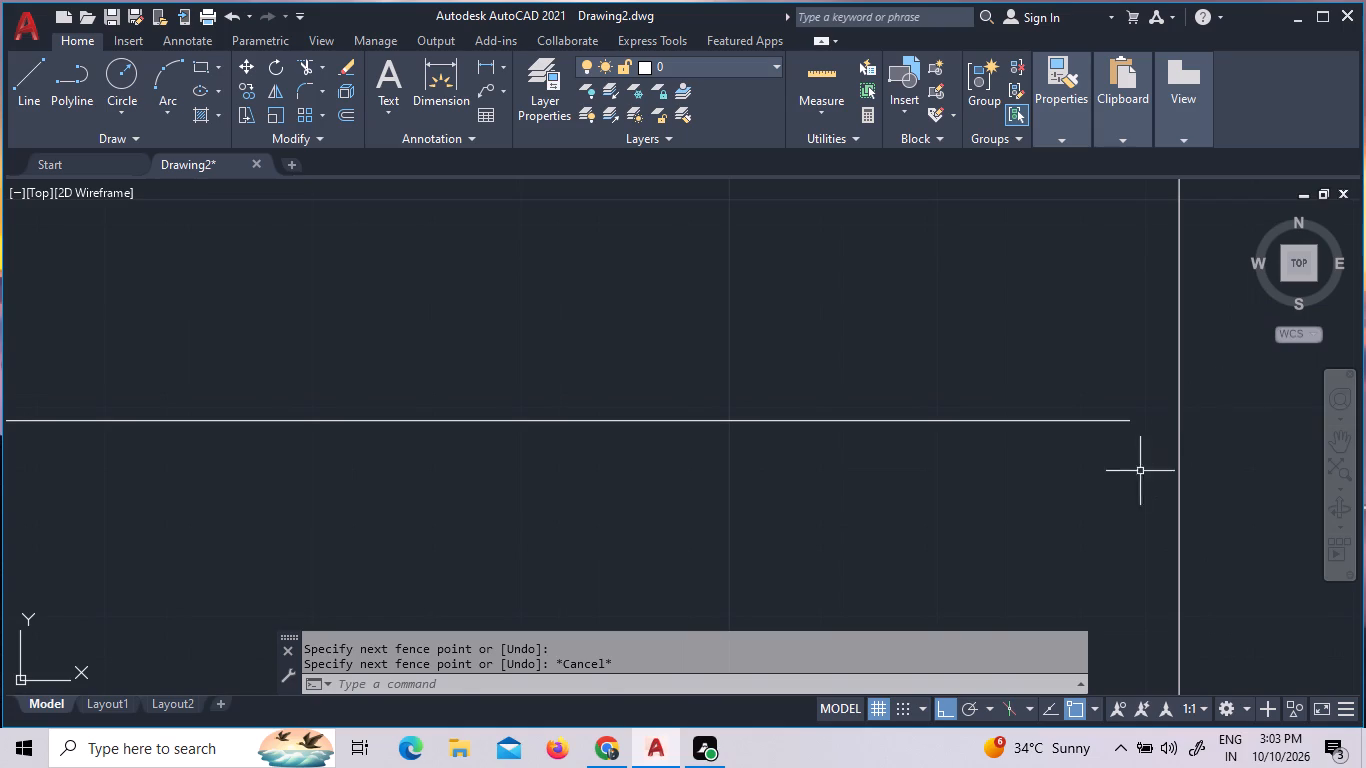
left_click(1129, 474)
left_click(1053, 357)
scroll(1053, 357, "up", 1)
right_click(1050, 356)
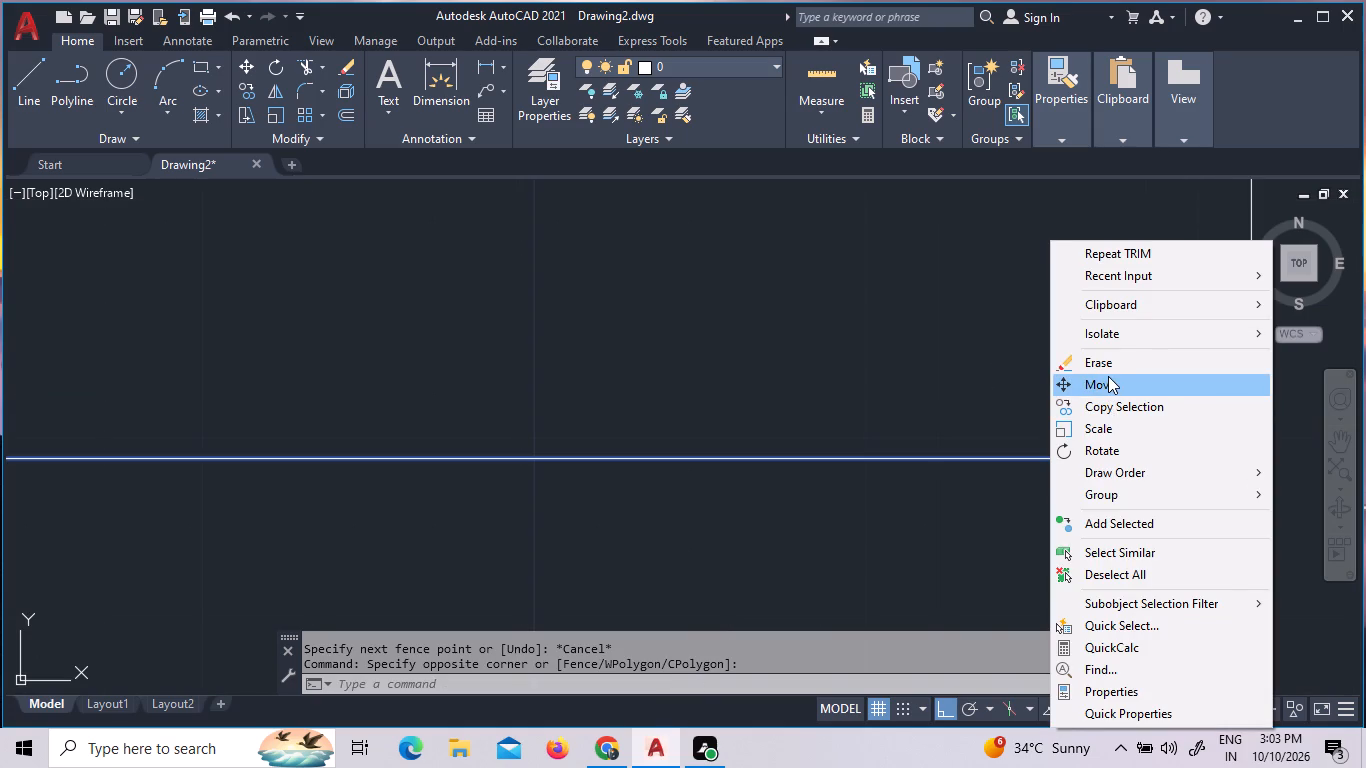
left_click(1108, 376)
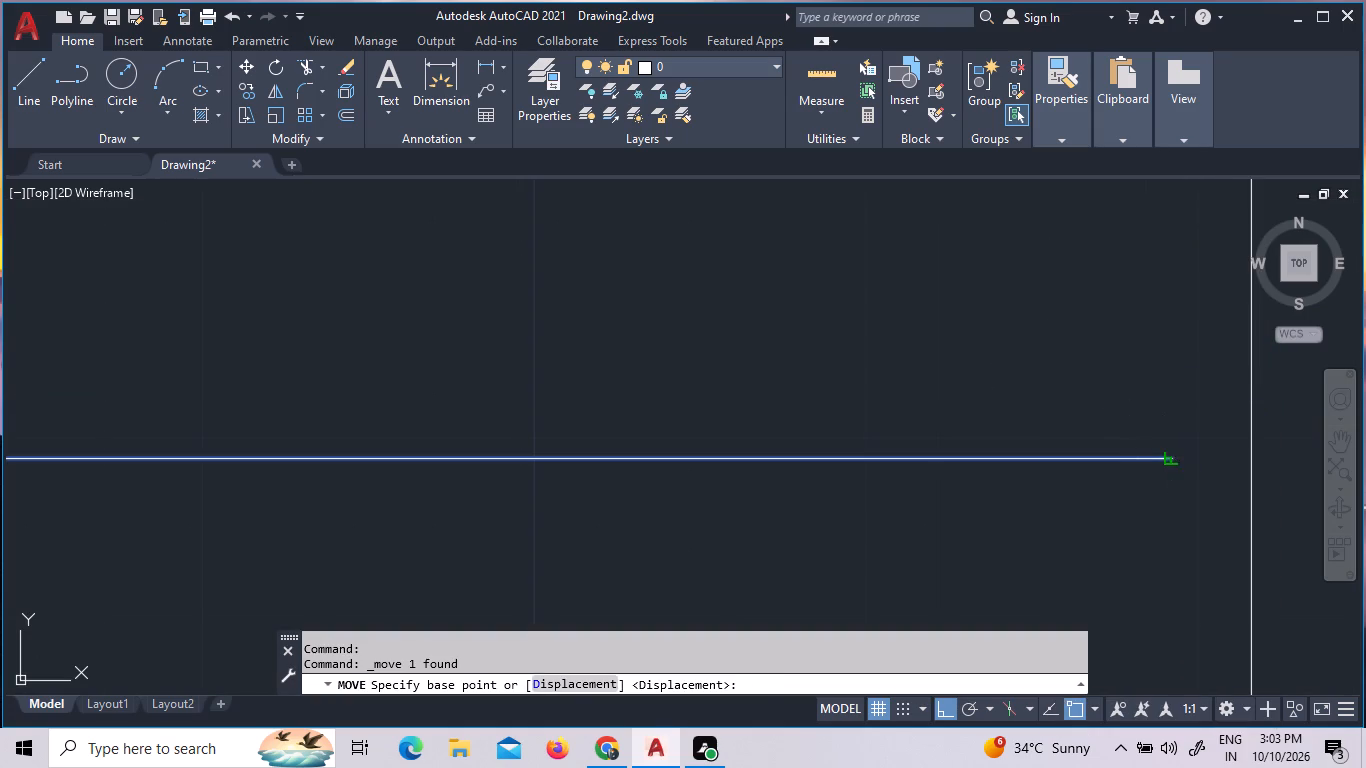
left_click(1174, 458)
left_click(1251, 468)
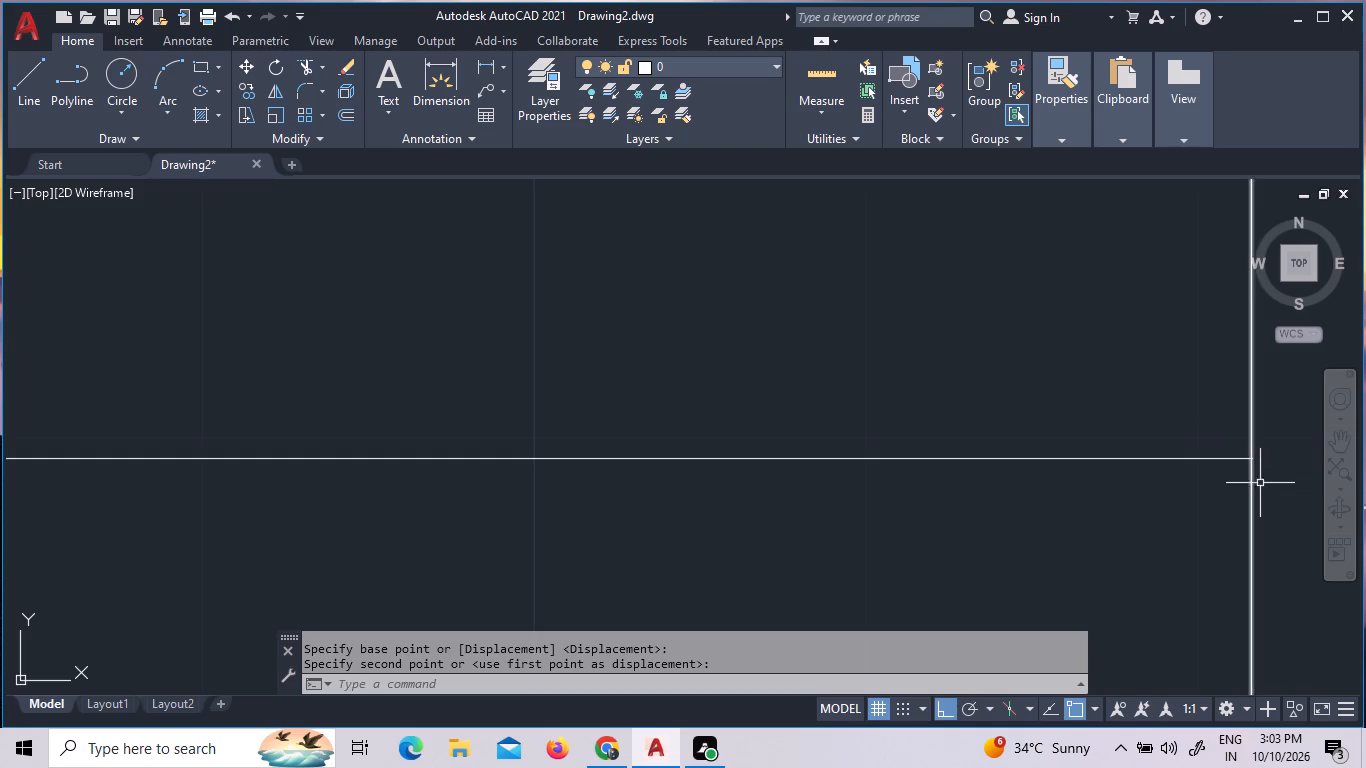
scroll(1261, 487, "down", 7)
scroll(1123, 420, "down", 4)
scroll(1090, 422, "up", 7)
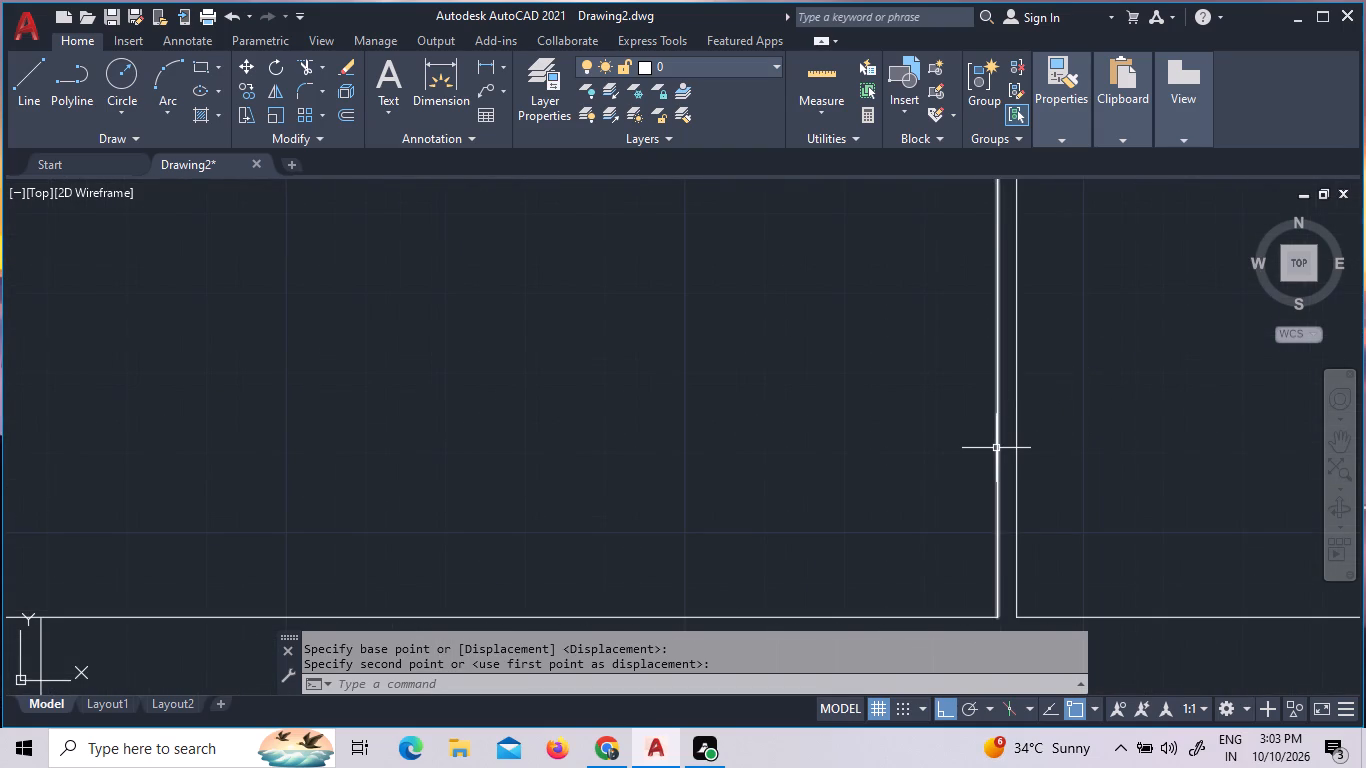
Erase the stray short vertical line running just beside the inner east wall line above the Office's door.
left_click(996, 448)
scroll(990, 460, "down", 4)
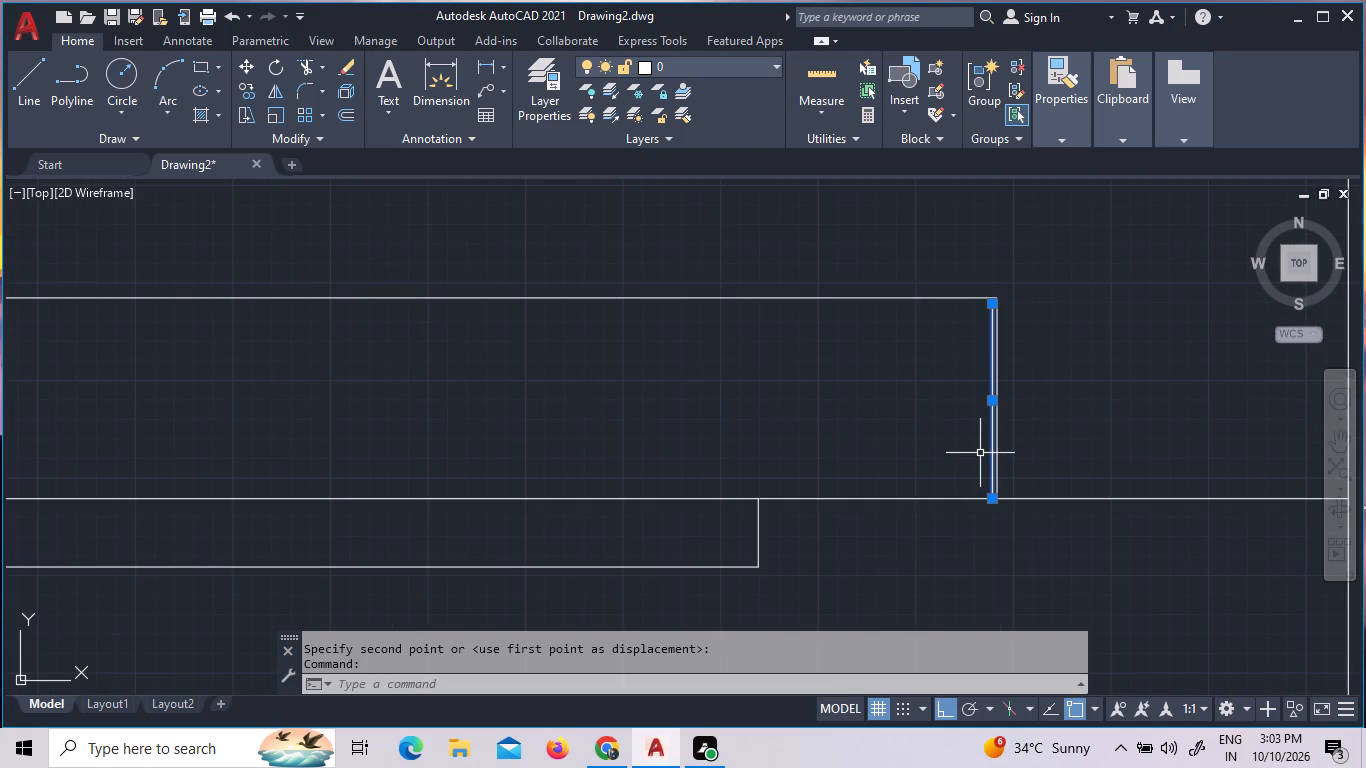
key("Delete")
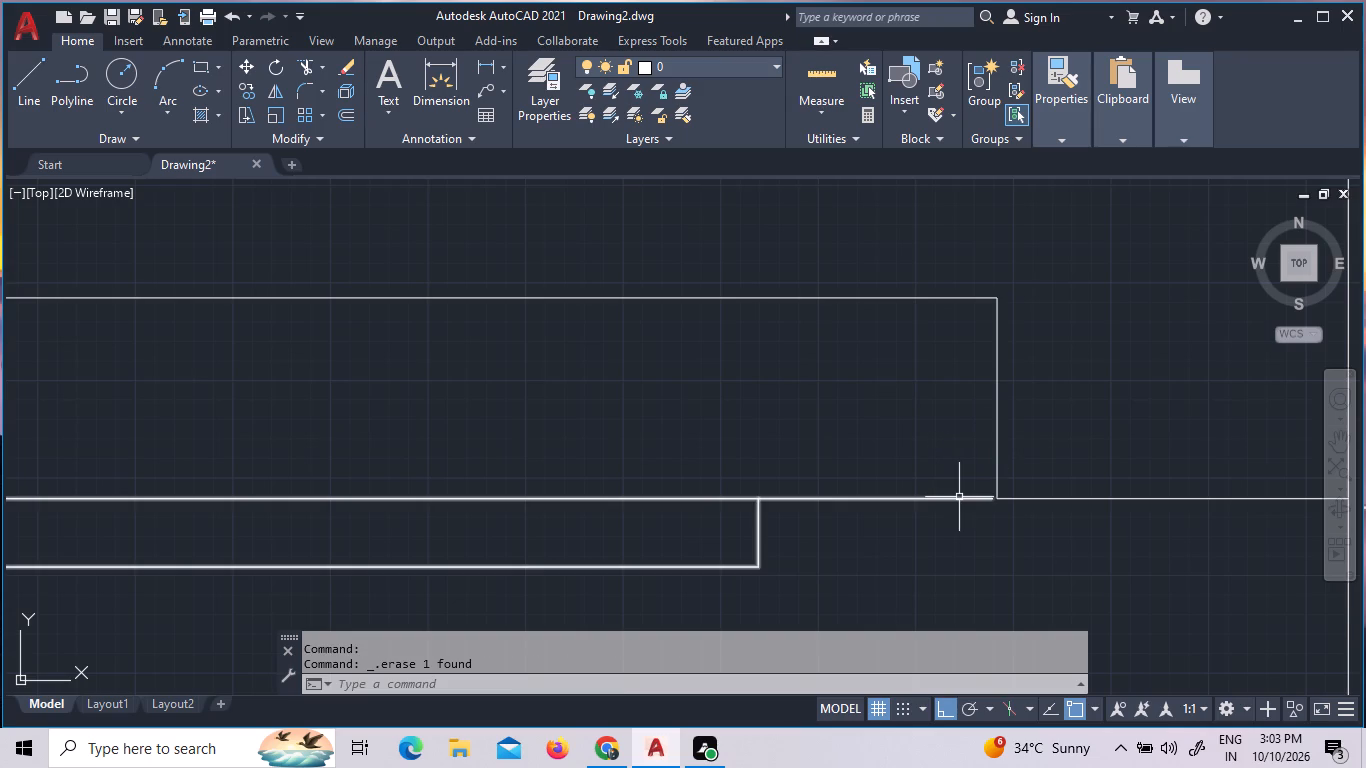
Move the Office door block horizontally east so its upper end meets the inner east wall line at the jamb corner.
left_click(959, 497)
right_click(959, 497)
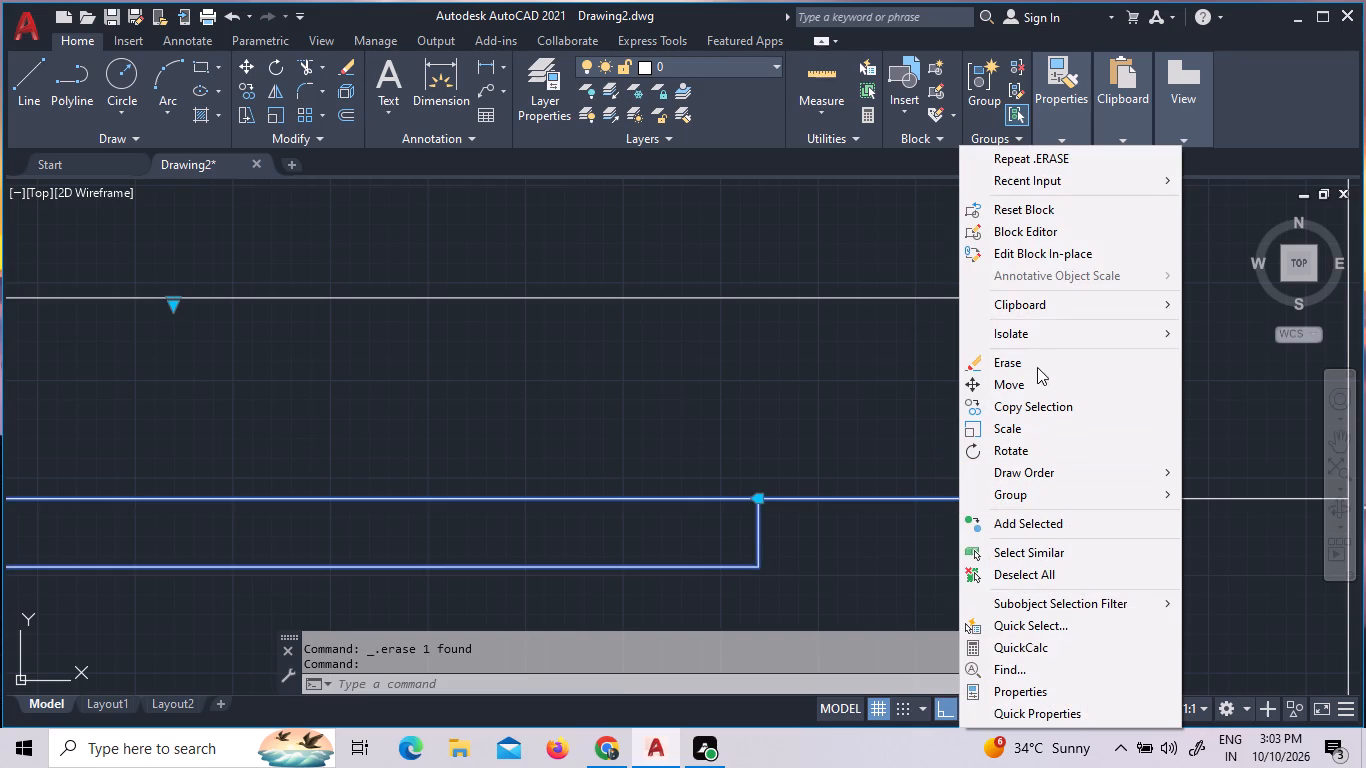
left_click(1035, 395)
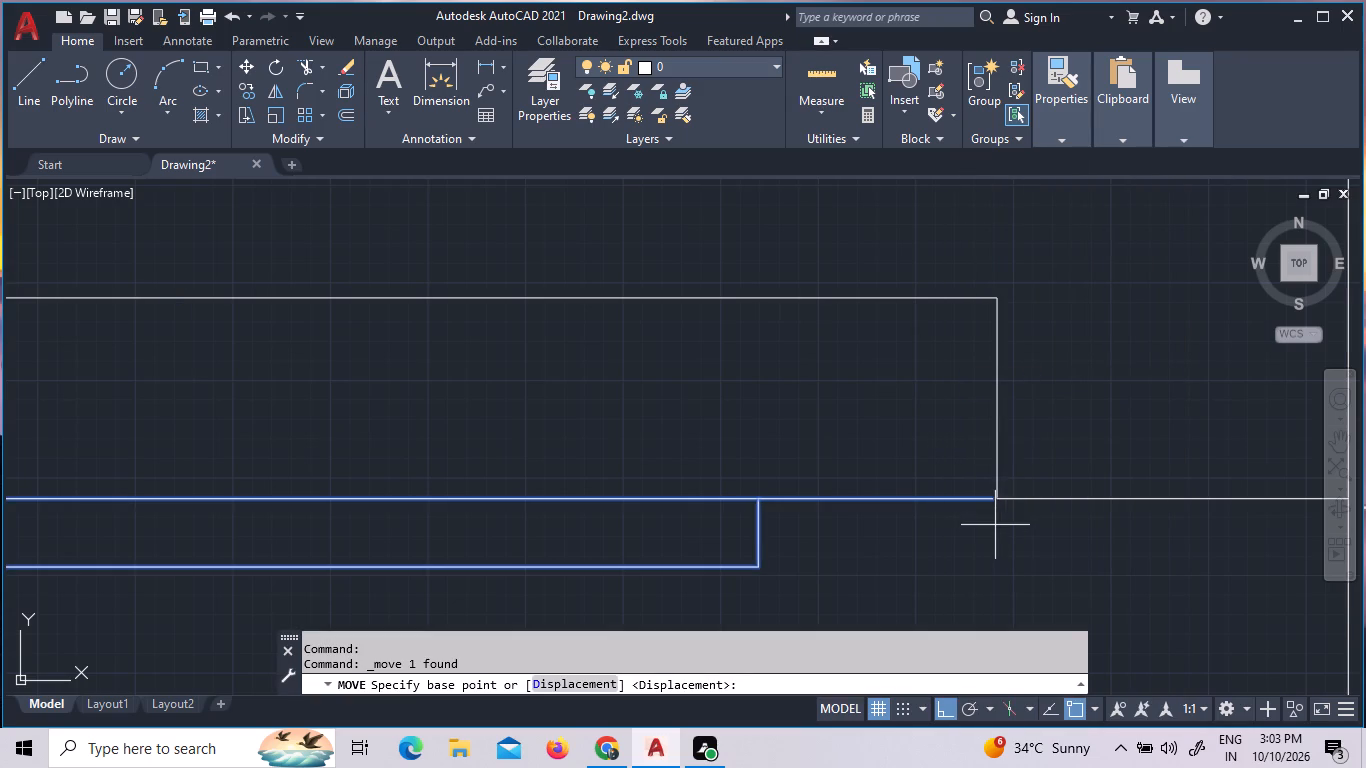
scroll(1018, 492, "up", 5)
left_click(728, 569)
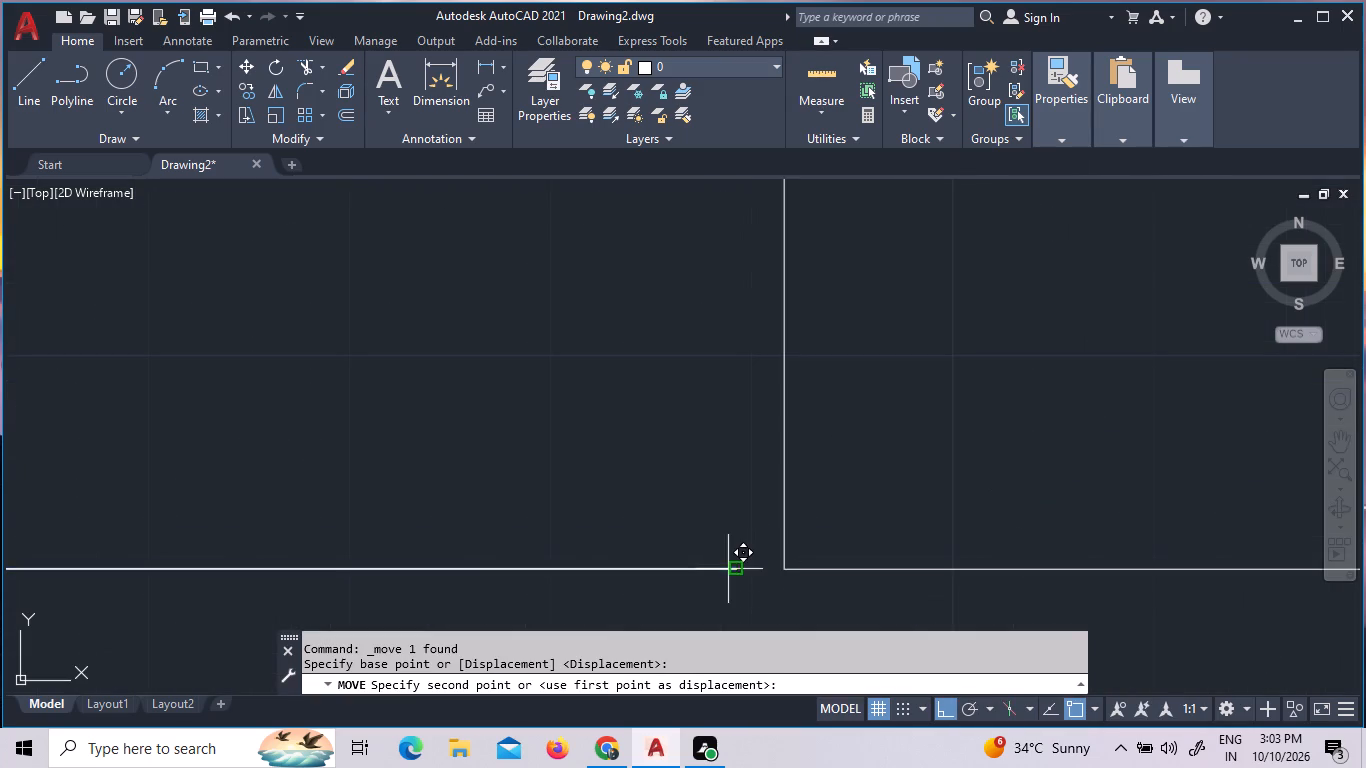
left_click(789, 564)
Trim the outer east wall line across the Office's door opening, between its upper and lower jamb lines.
scroll(896, 535, "down", 5)
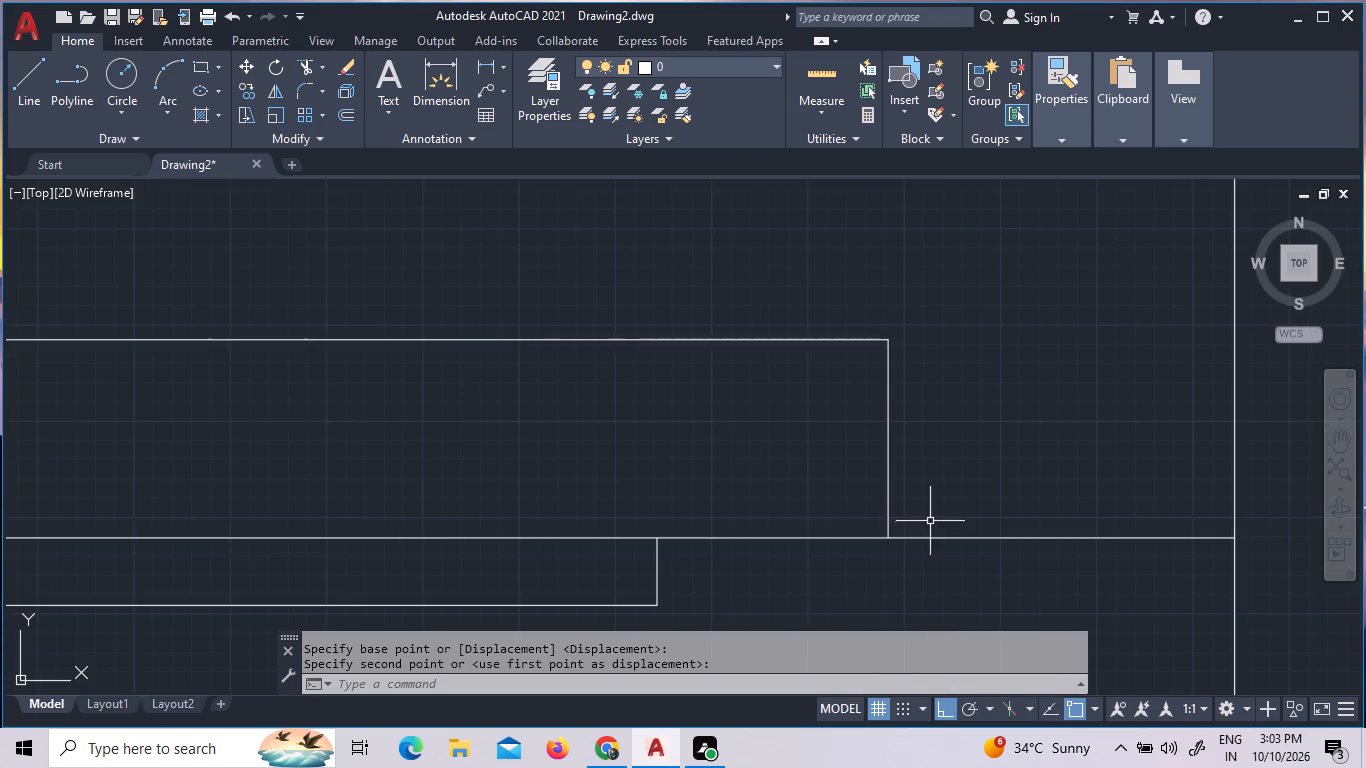
scroll(939, 521, "down", 5)
scroll(943, 624, "up", 5)
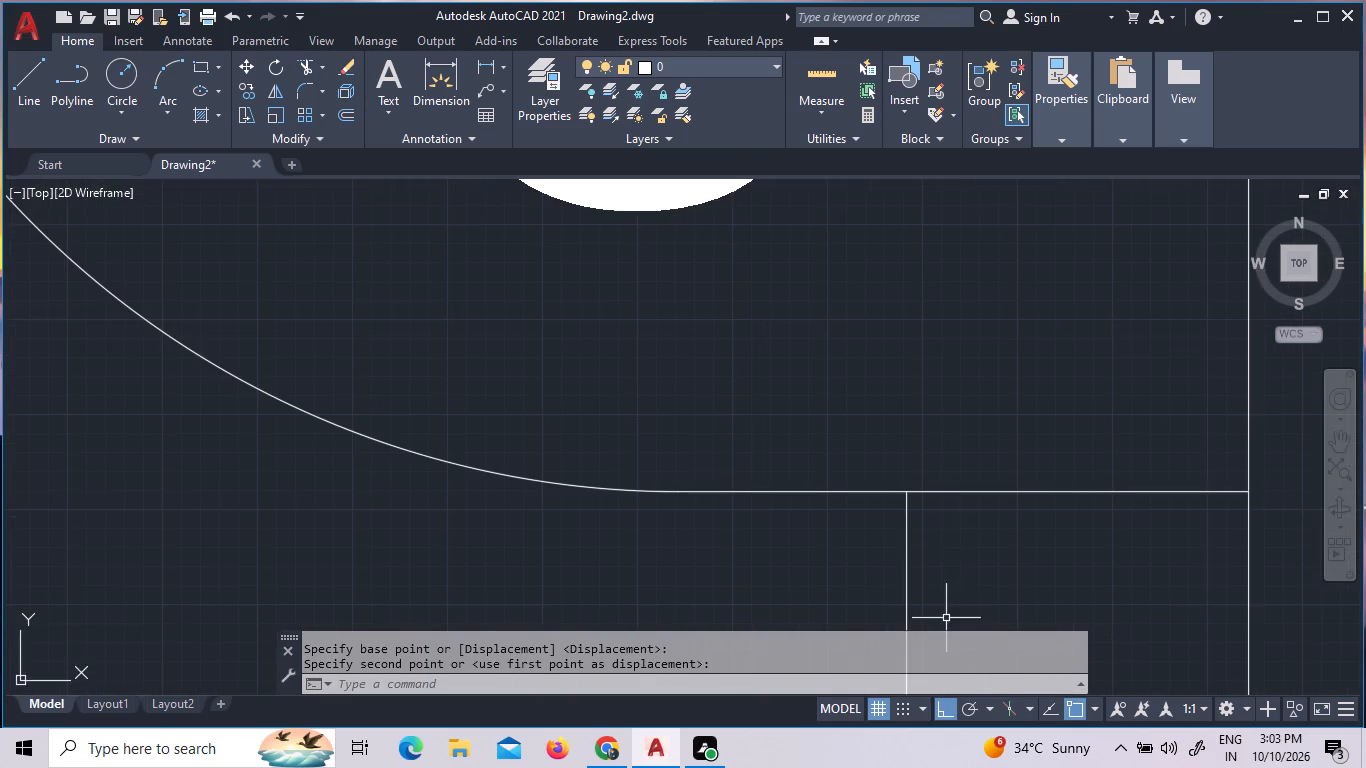
scroll(918, 519, "up", 4)
scroll(813, 325, "up", 3)
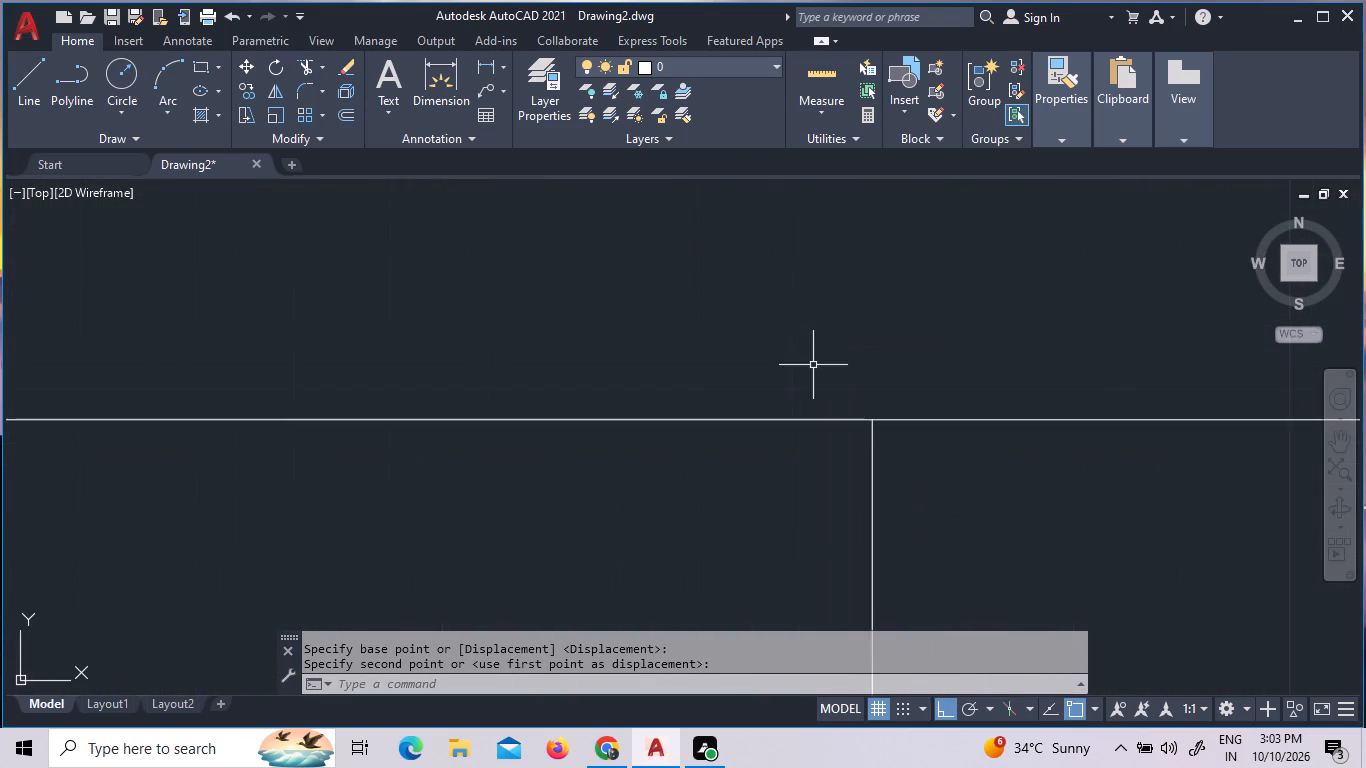
scroll(813, 365, "up", 4)
scroll(813, 365, "down", 18)
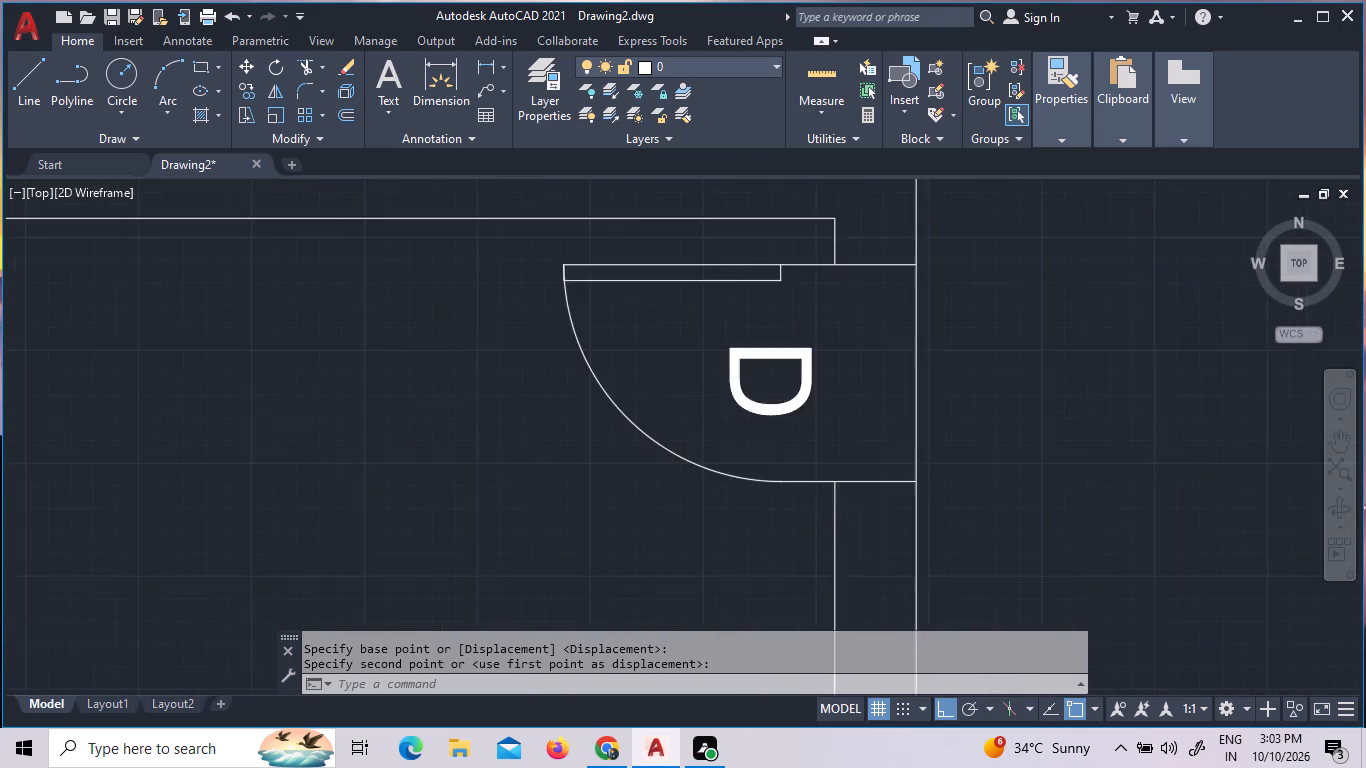
scroll(843, 524, "down", 4)
scroll(849, 543, "up", 4)
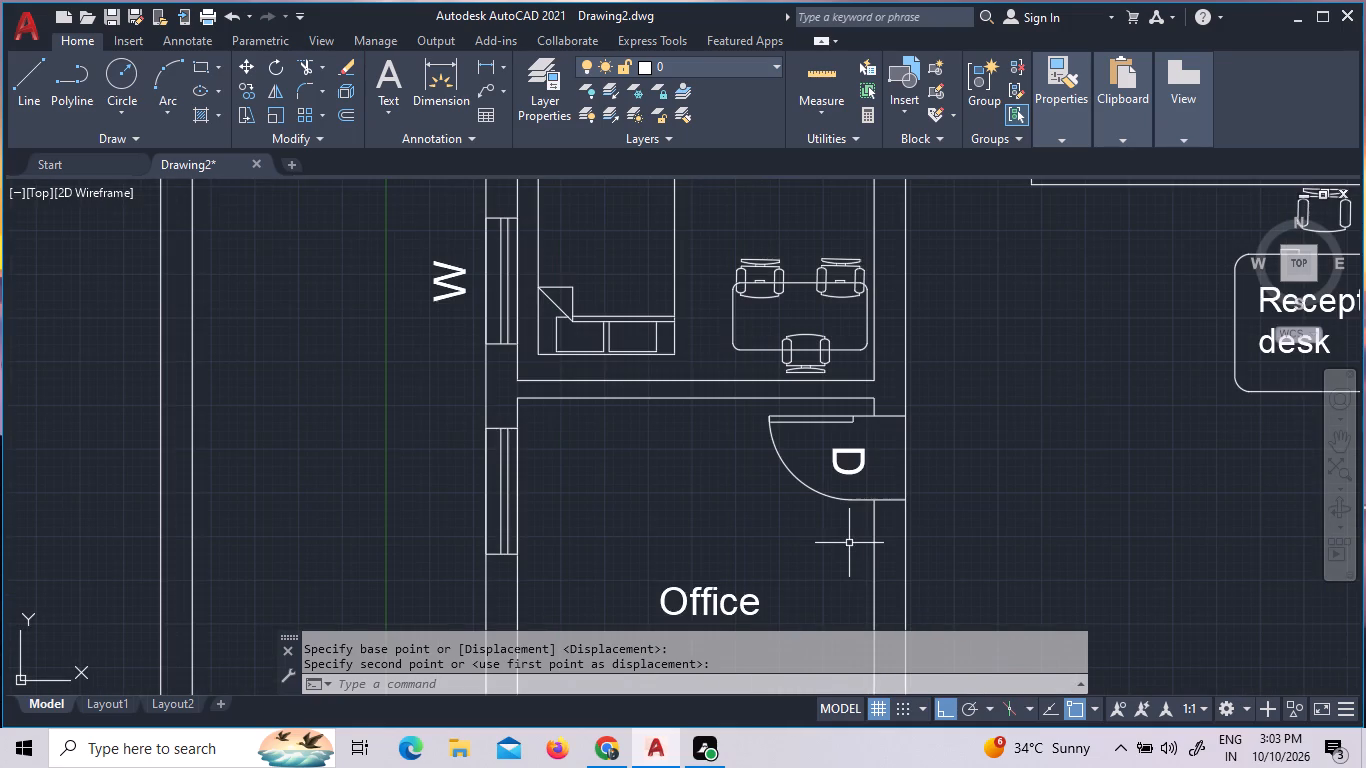
type("TR")
key("space")
key("space")
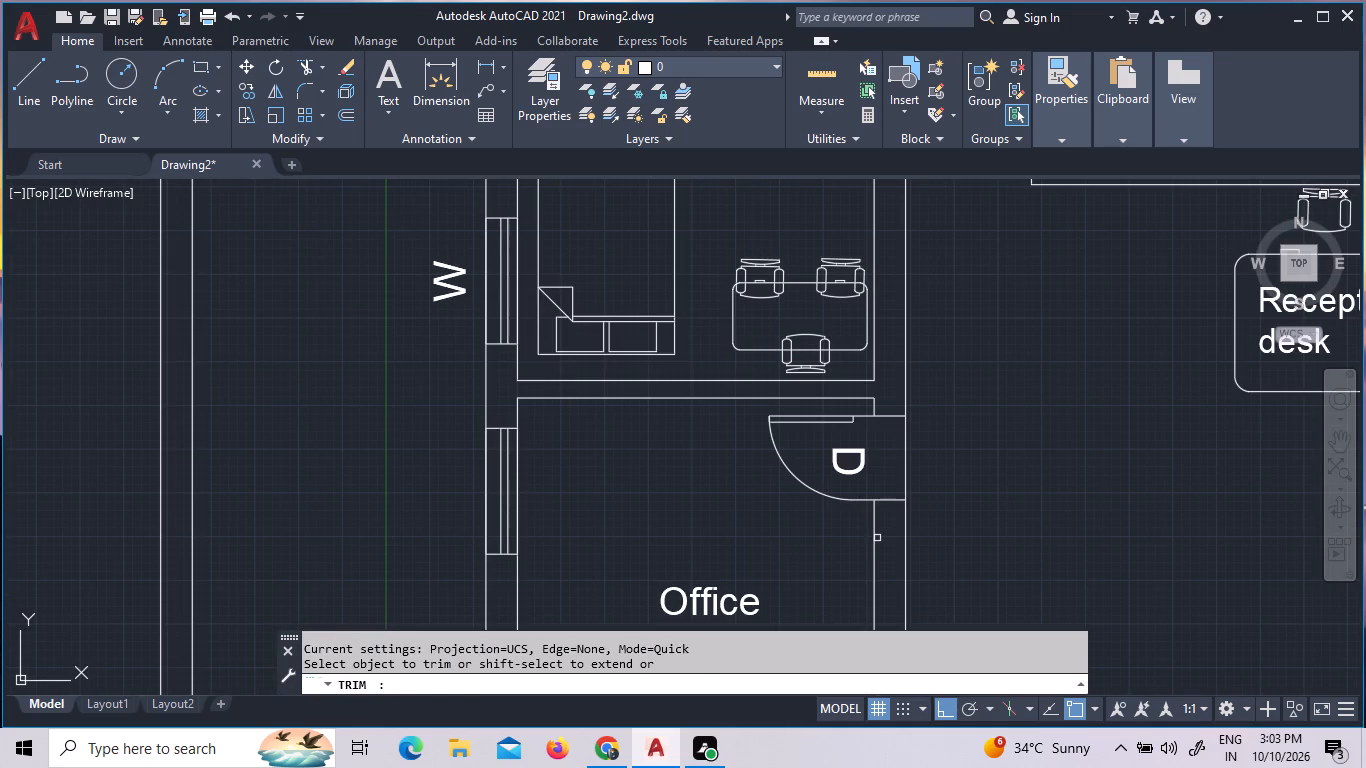
left_click(905, 448)
Check the east wall door openings of the Consultation Rooms, Office and Pharmacy for leftover wall lines, and end the Trim command.
scroll(913, 461, "down", 3)
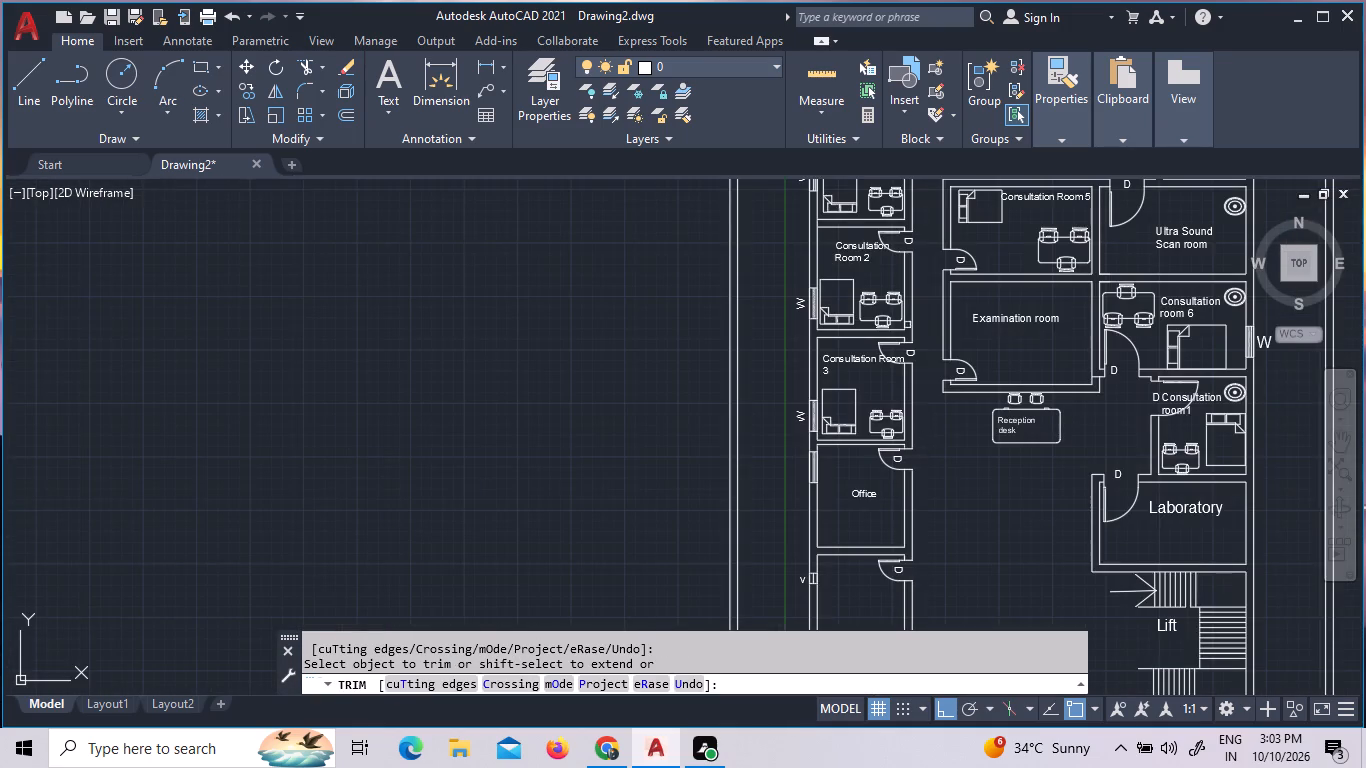
scroll(907, 323, "up", 9)
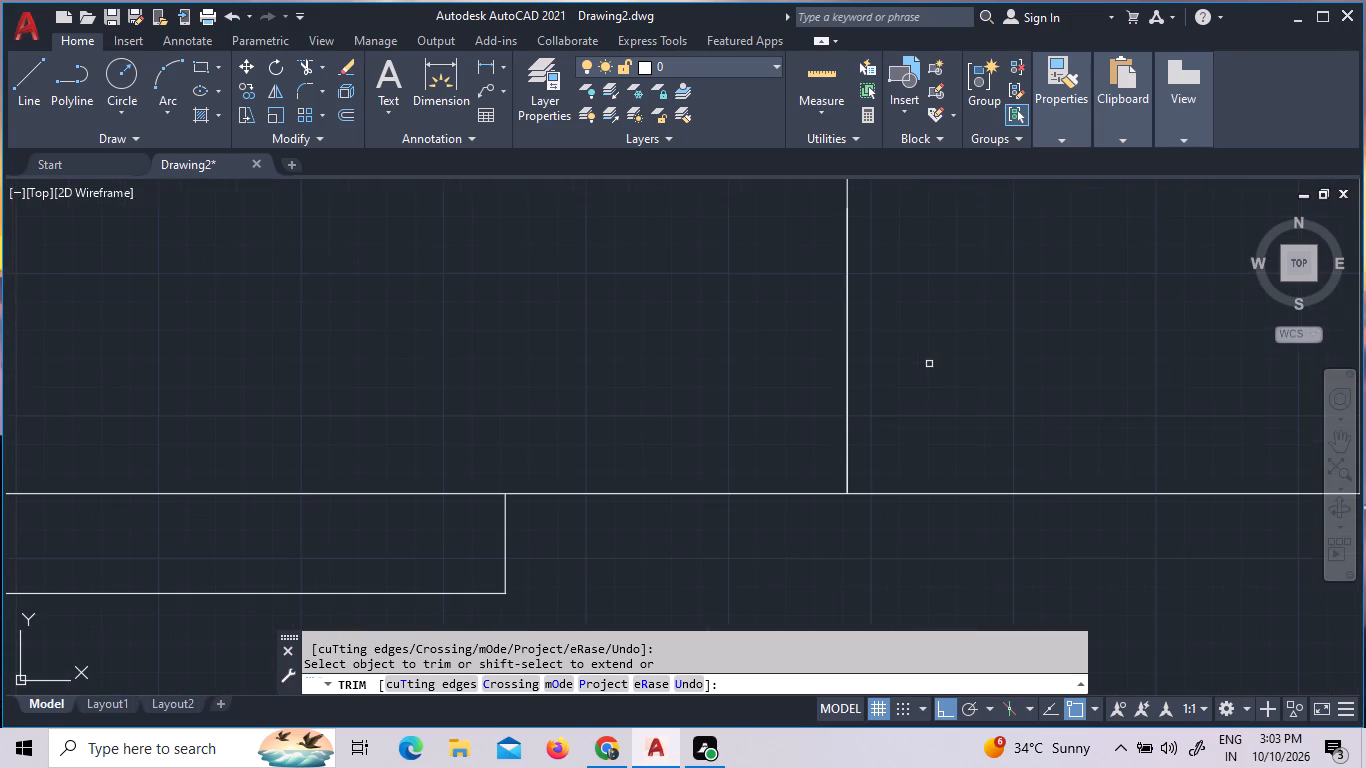
scroll(847, 354, "up", 9)
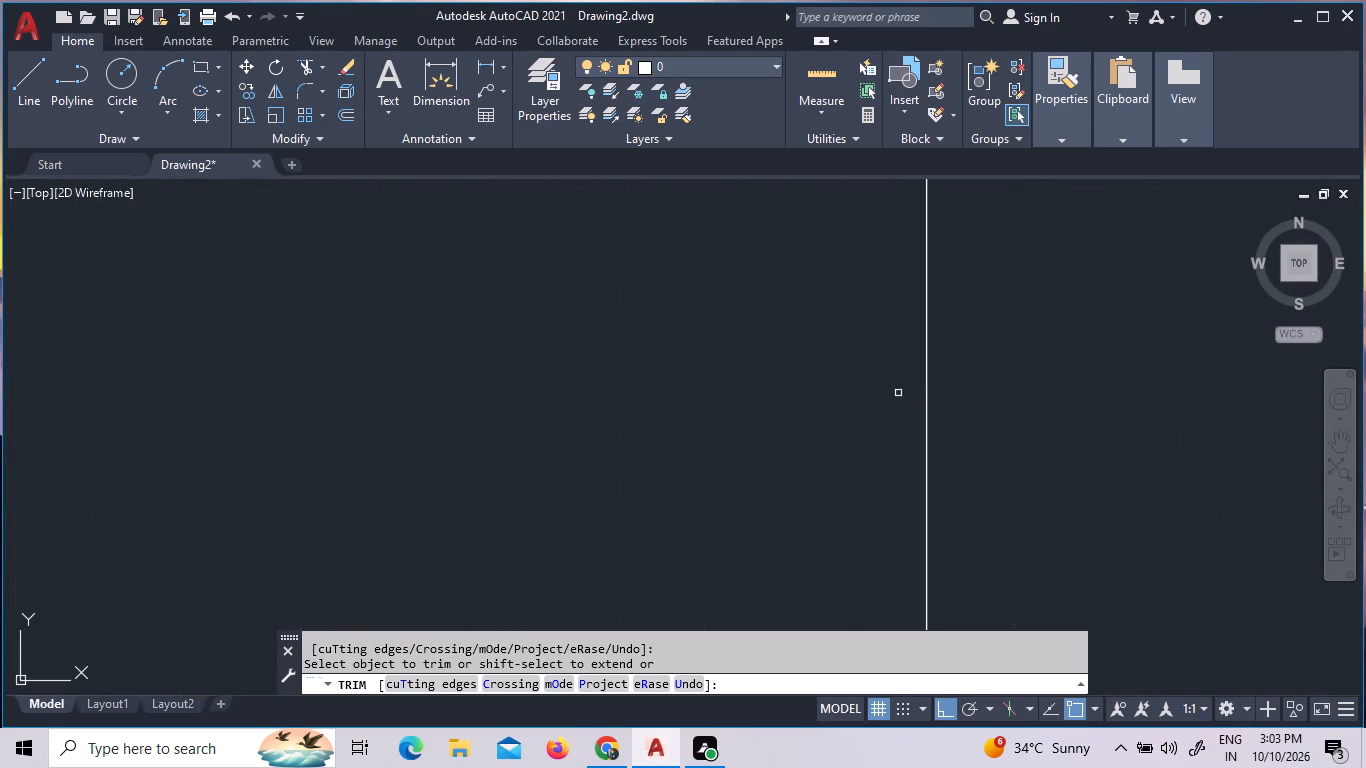
scroll(908, 393, "up", 3)
scroll(980, 437, "up", 11)
scroll(947, 453, "down", 2)
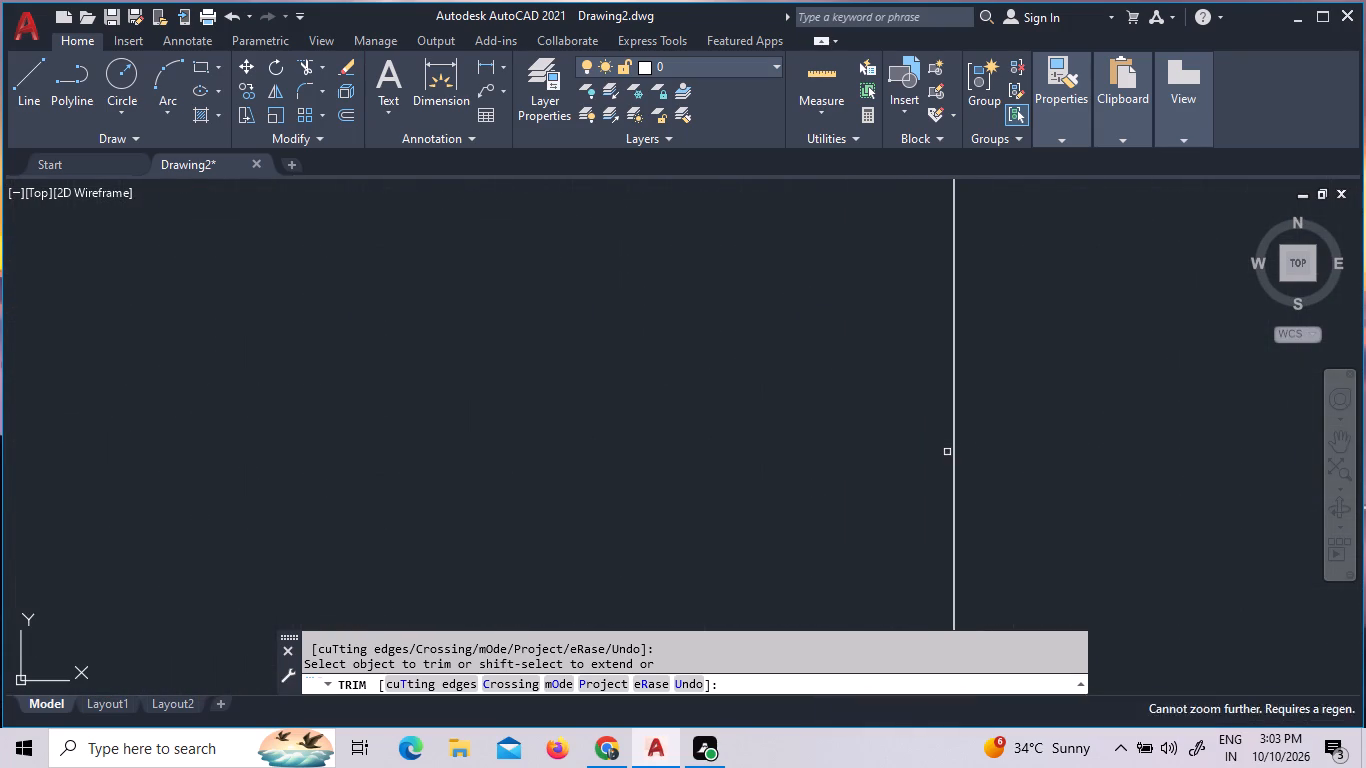
scroll(947, 452, "down", 20)
scroll(947, 452, "down", 8)
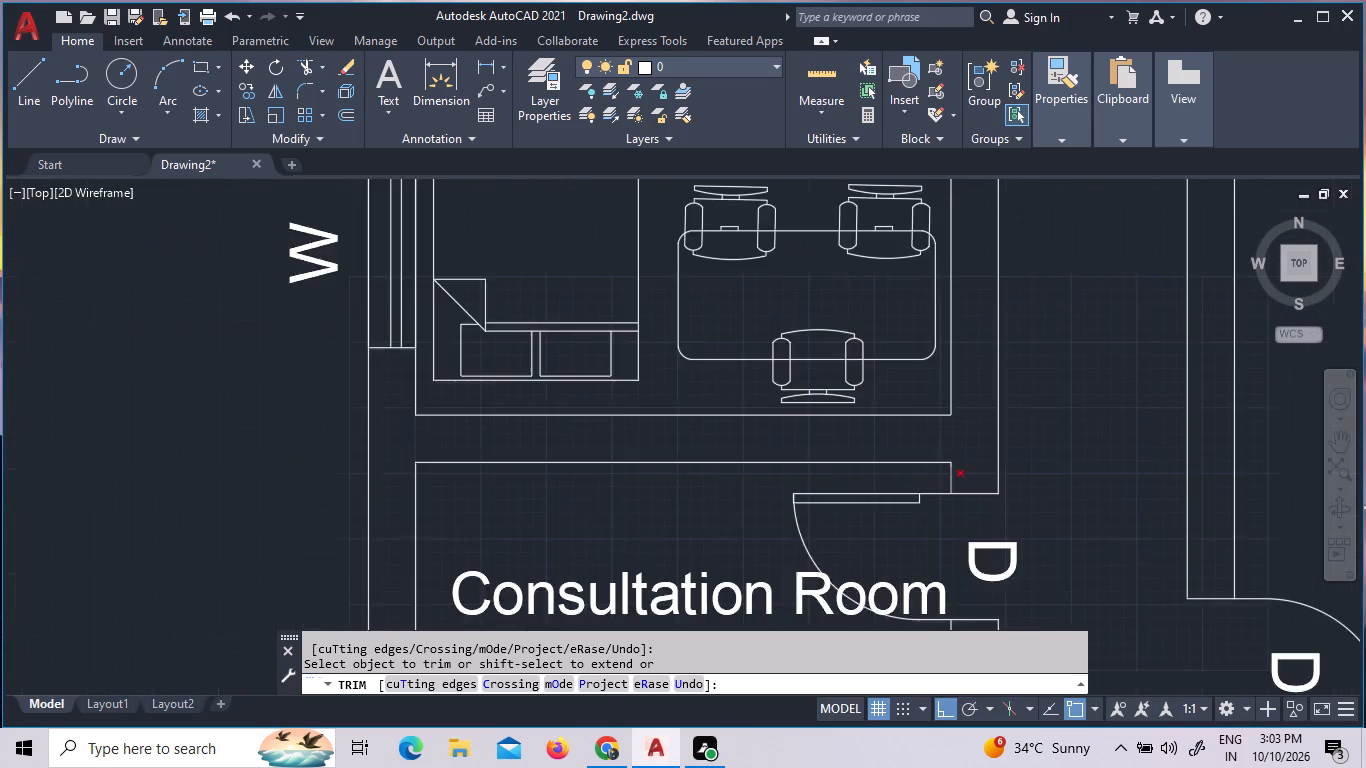
scroll(953, 482, "down", 3)
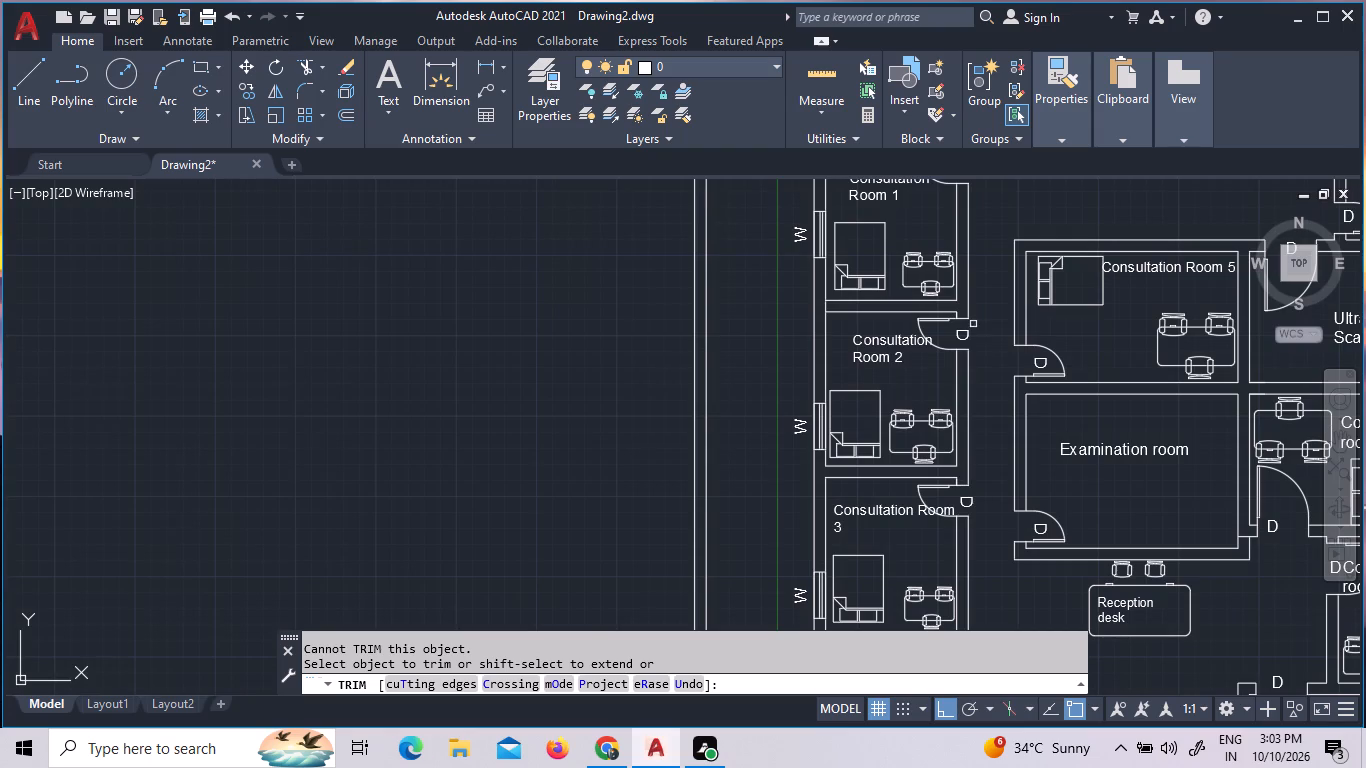
scroll(973, 324, "up", 2)
scroll(973, 324, "down", 4)
scroll(953, 474, "down", 2)
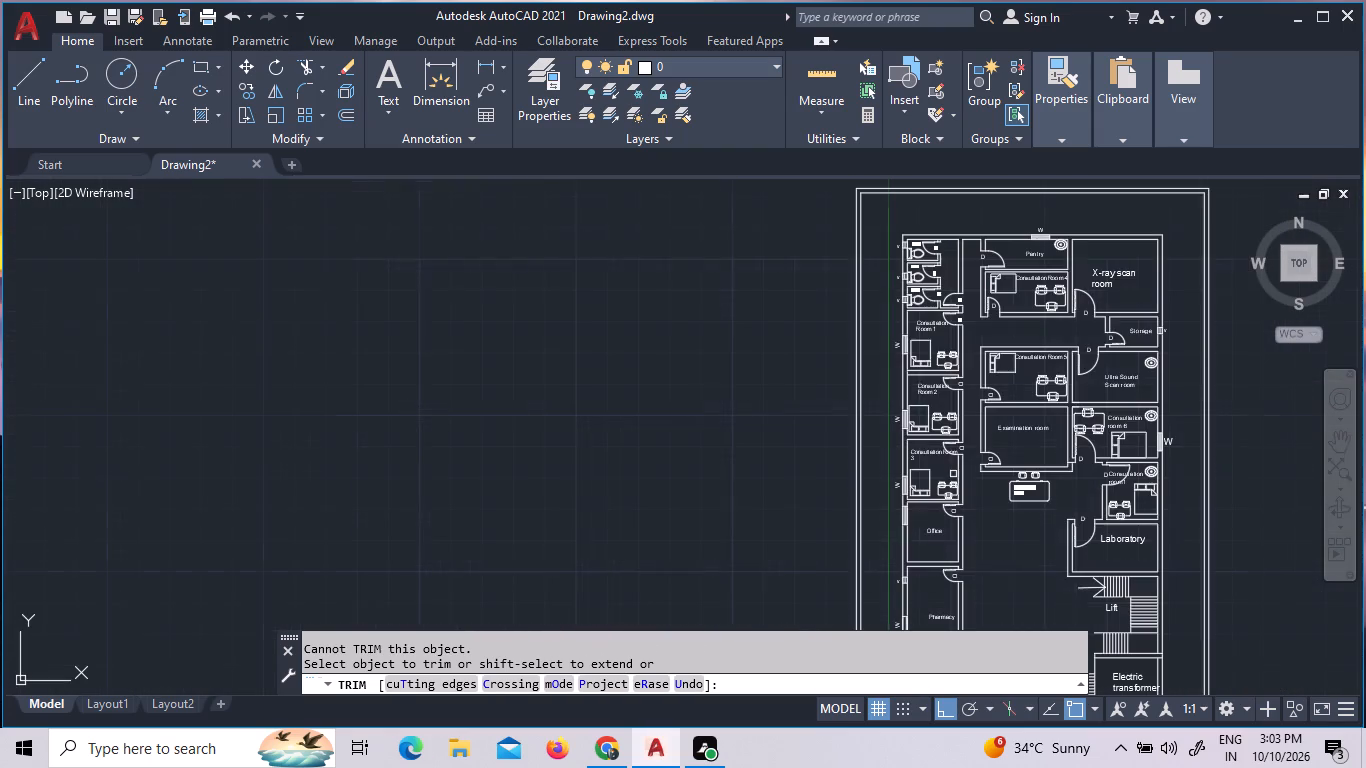
scroll(959, 576, "up", 3)
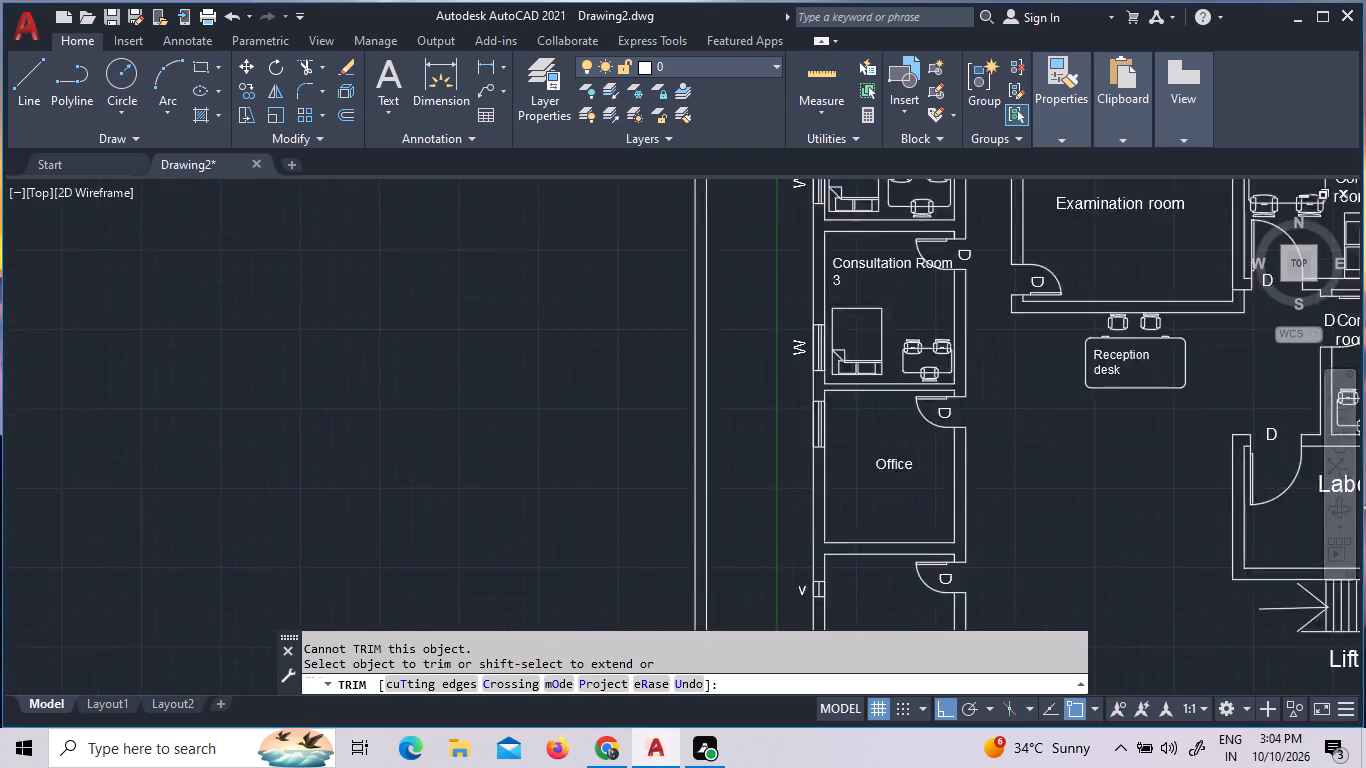
scroll(960, 575, "up", 1)
scroll(965, 572, "down", 7)
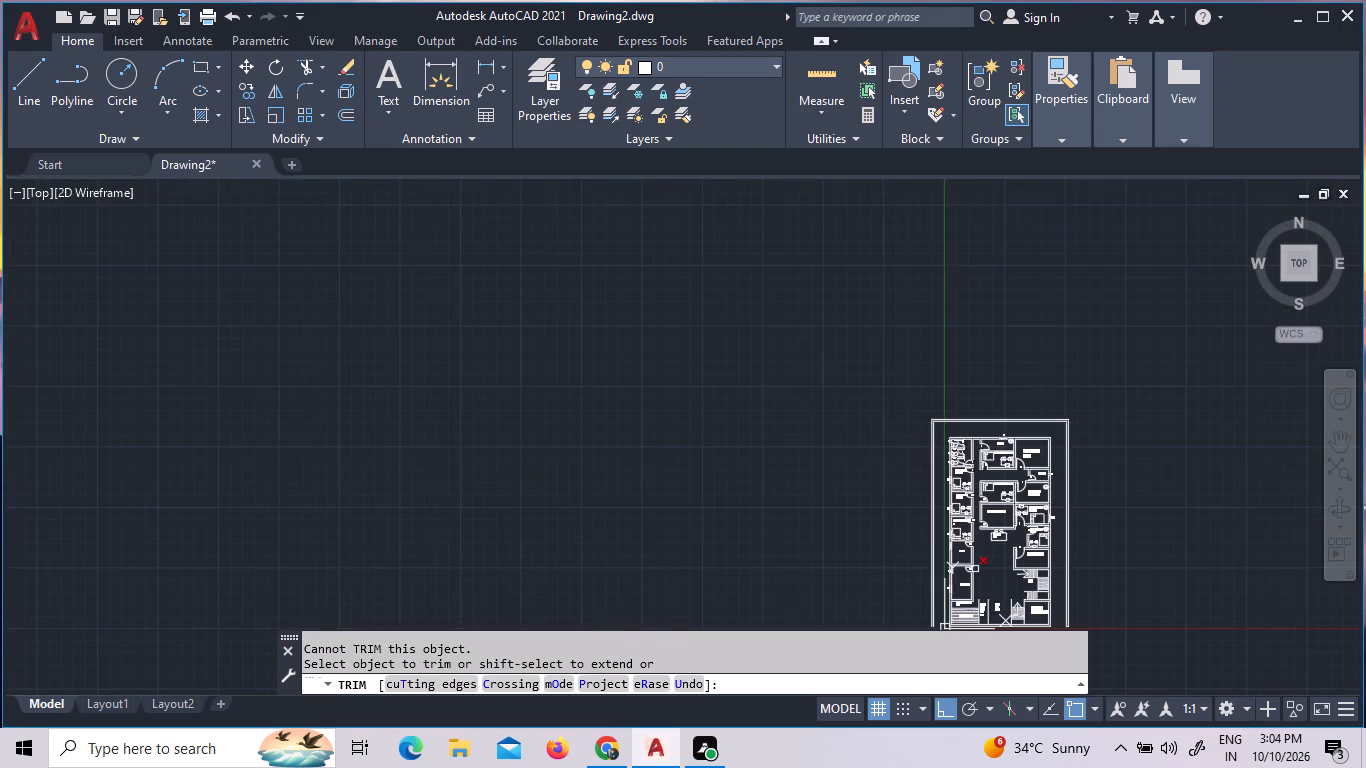
scroll(975, 584, "up", 5)
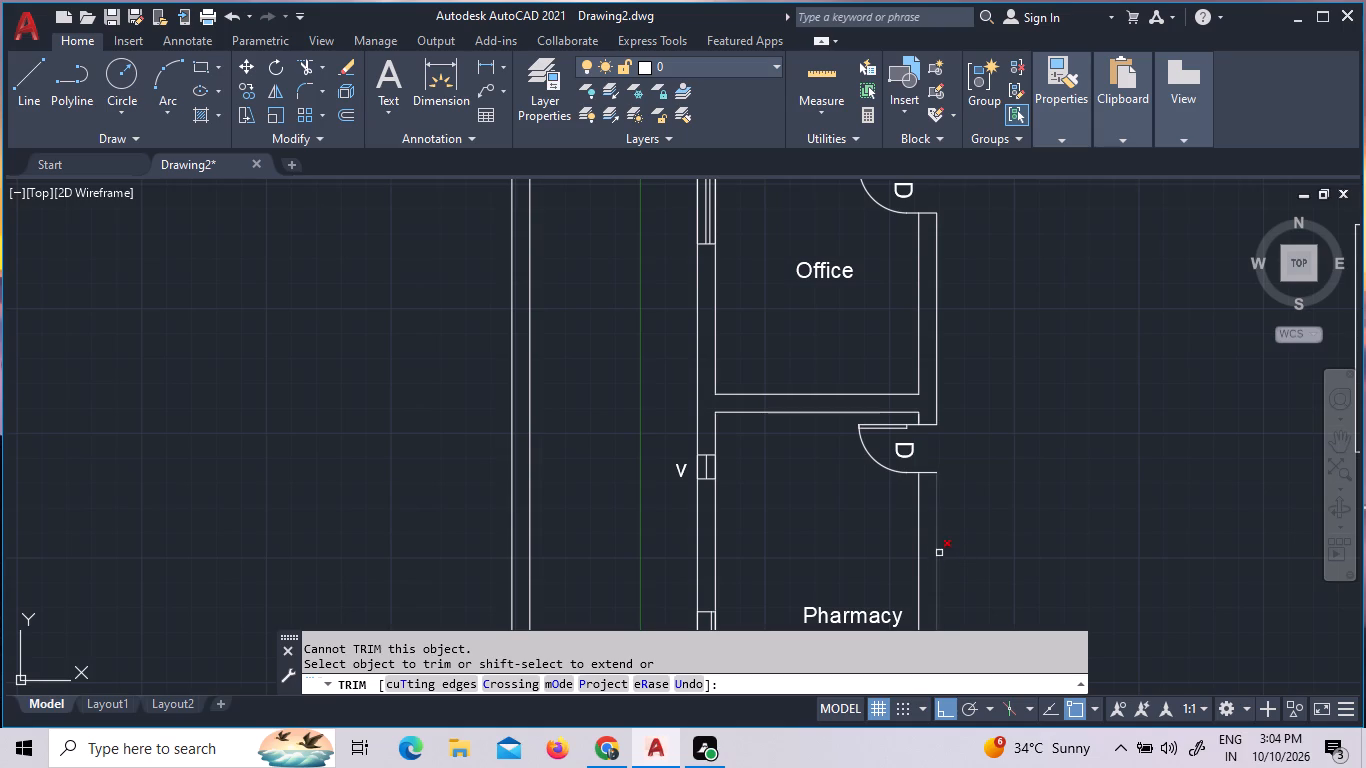
key("Escape")
Review the finished doors and partitions from the toilets down through Consultation Rooms 1, 2 and 3.
scroll(953, 511, "down", 4)
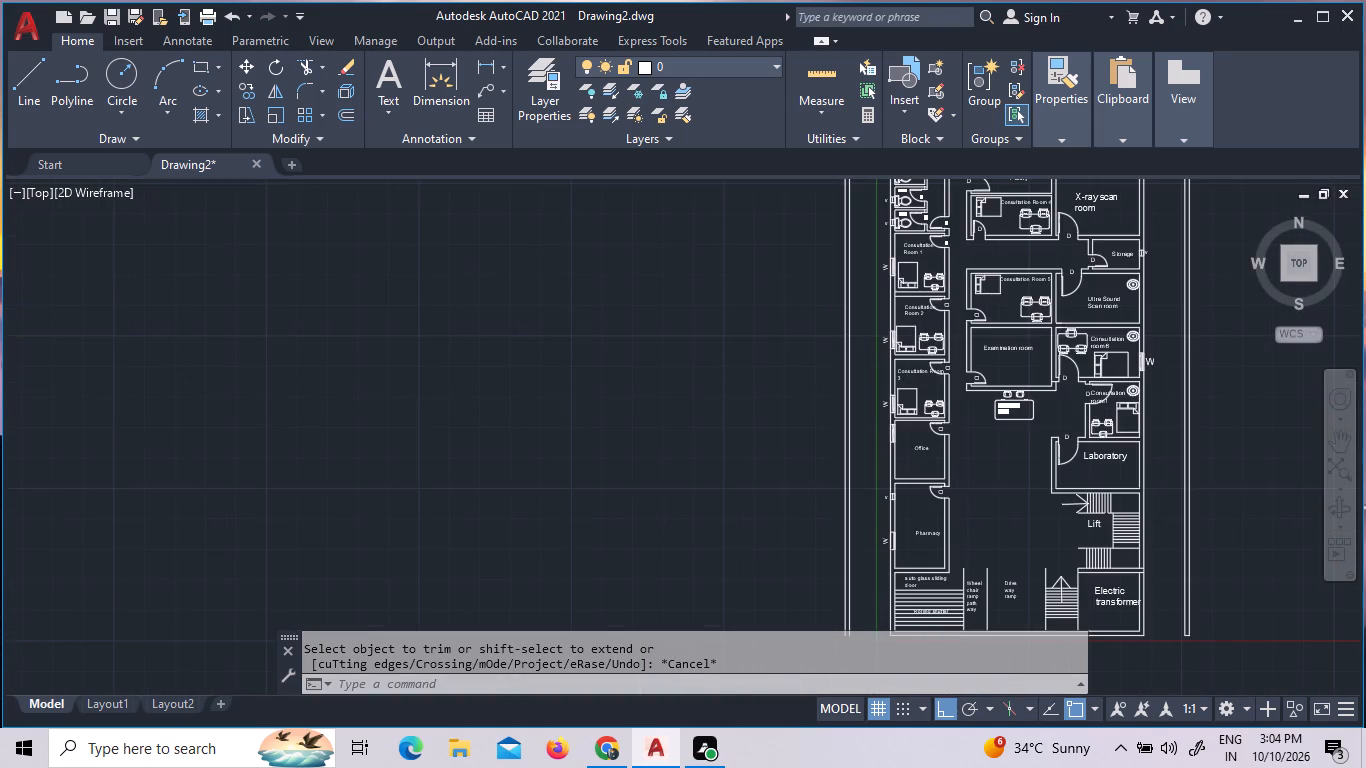
scroll(953, 508, "up", 2)
scroll(953, 509, "down", 2)
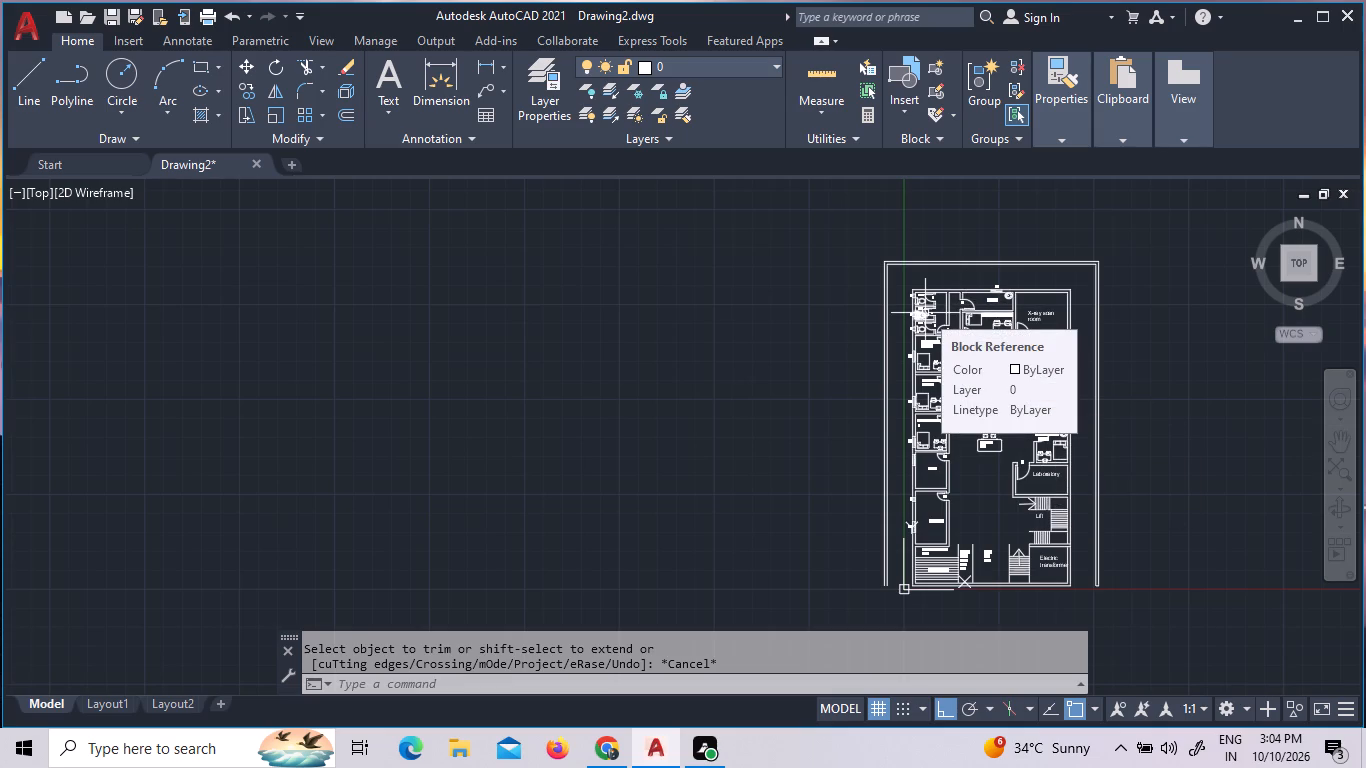
scroll(925, 313, "up", 3)
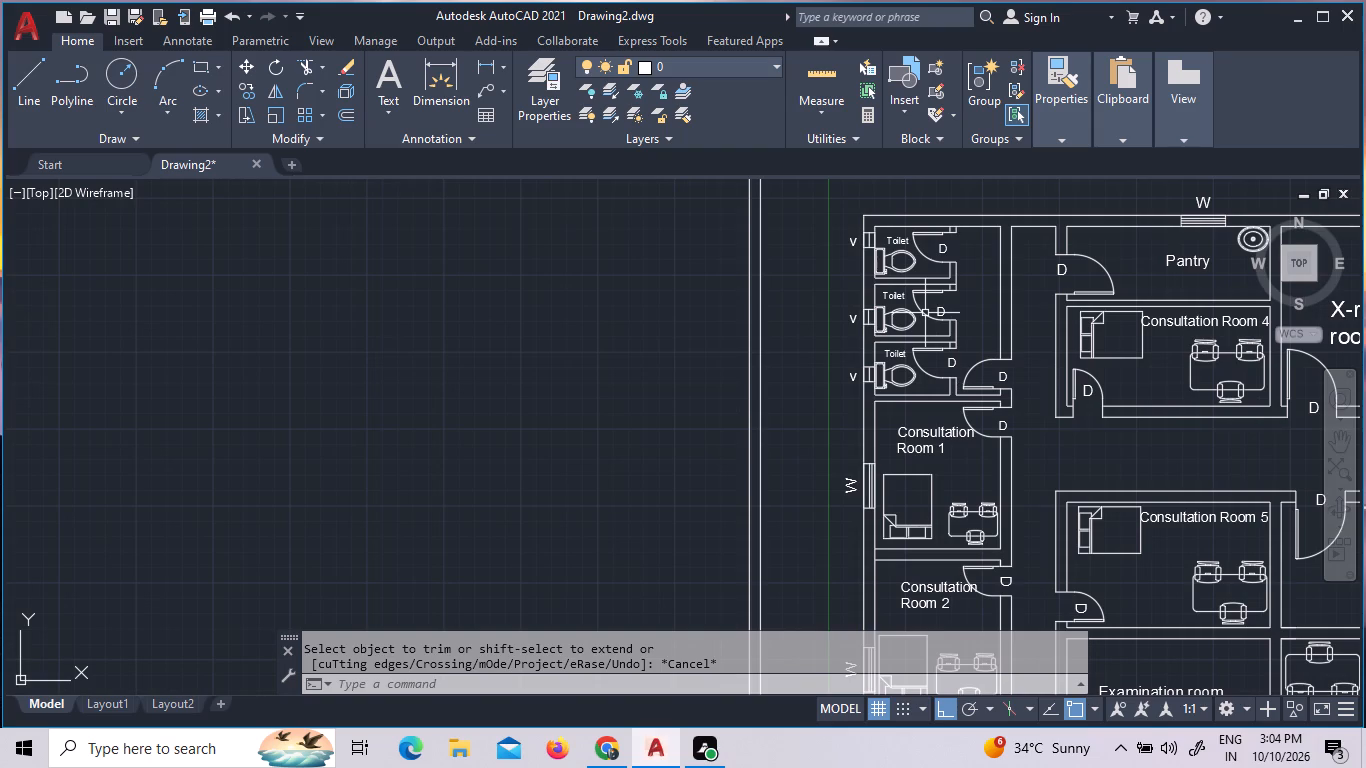
scroll(925, 313, "up", 2)
scroll(925, 313, "down", 4)
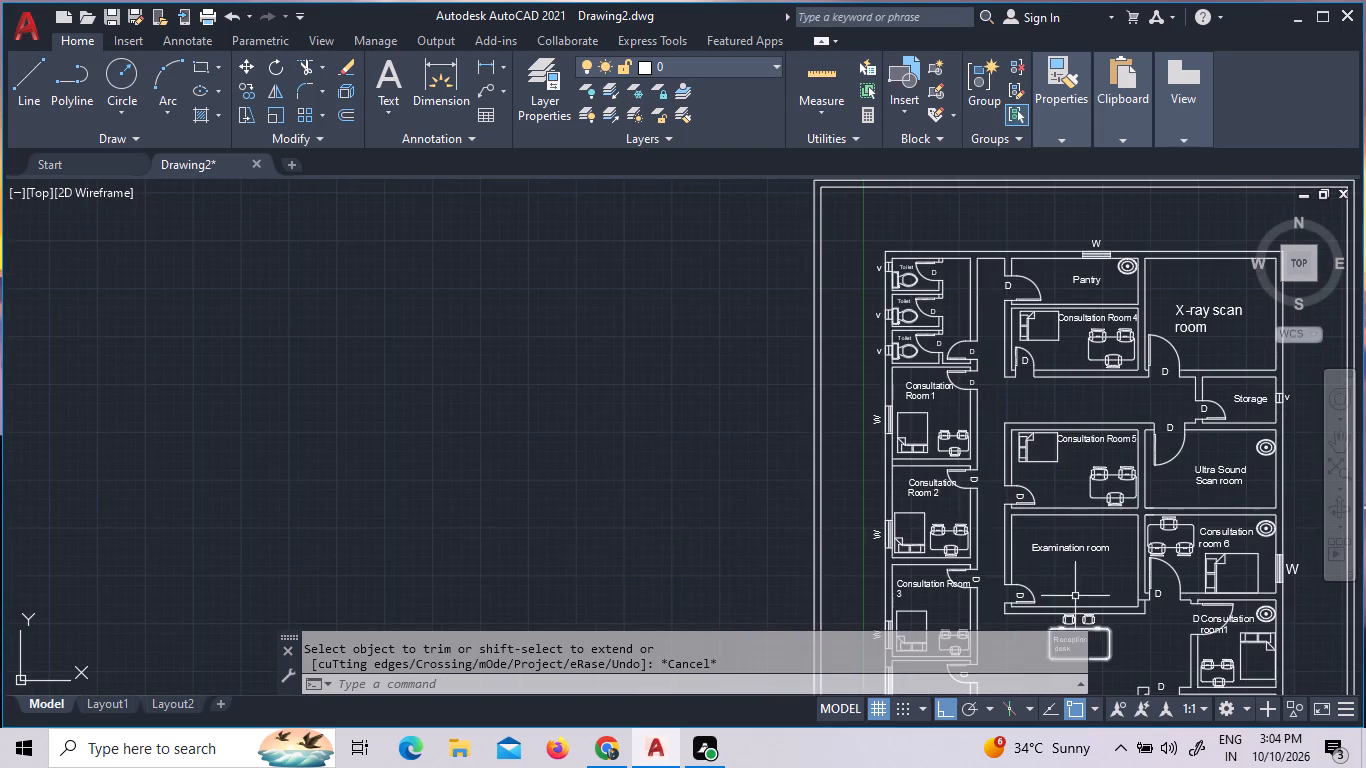
scroll(1013, 542, "up", 3)
scroll(893, 530, "down", 1)
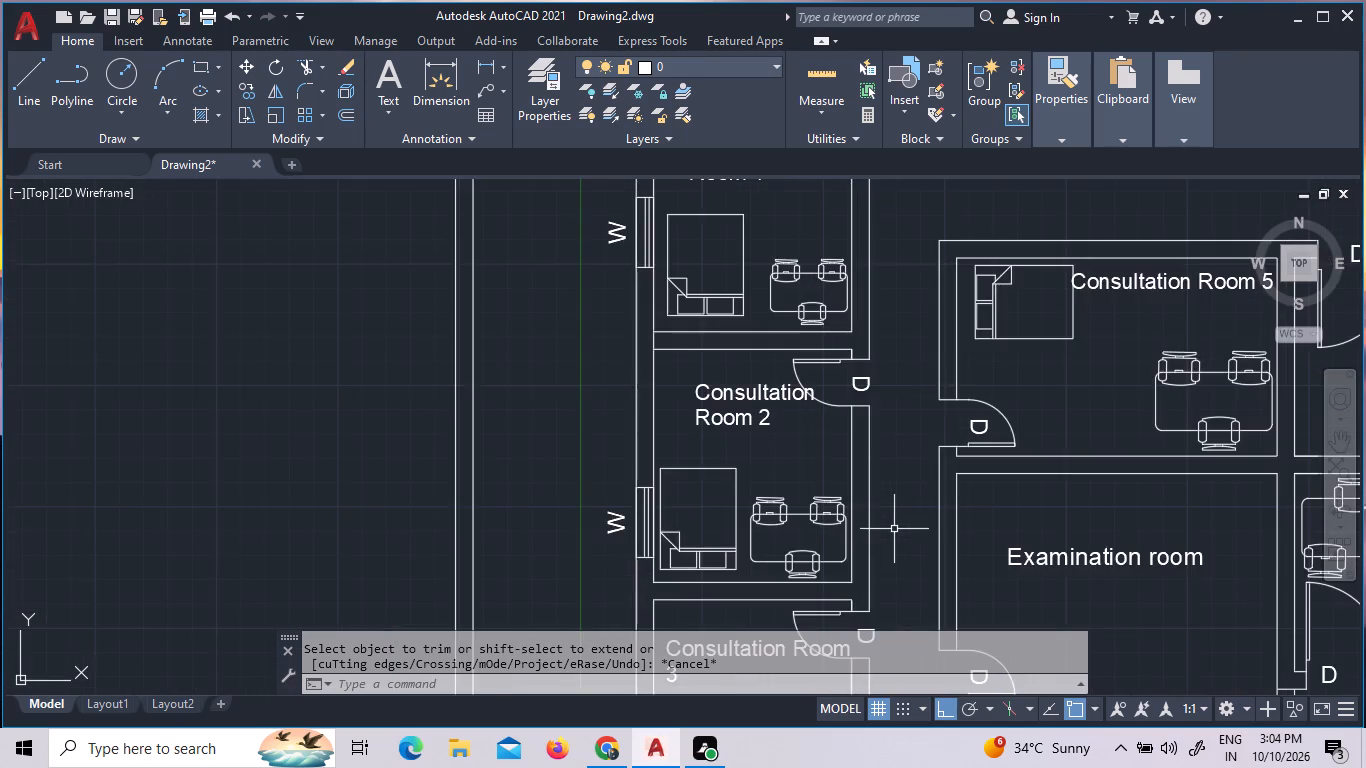
scroll(900, 523, "down", 4)
scroll(900, 573, "up", 5)
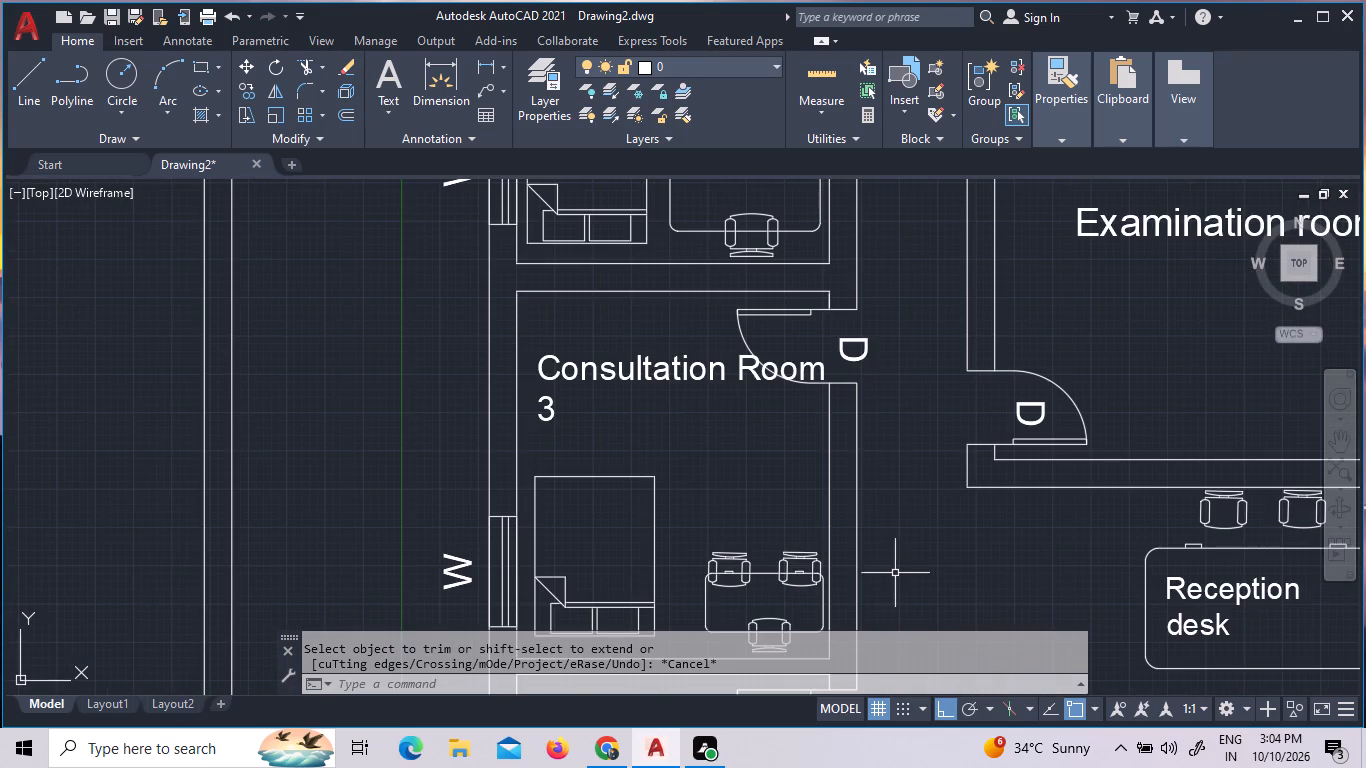
scroll(870, 547, "down", 5)
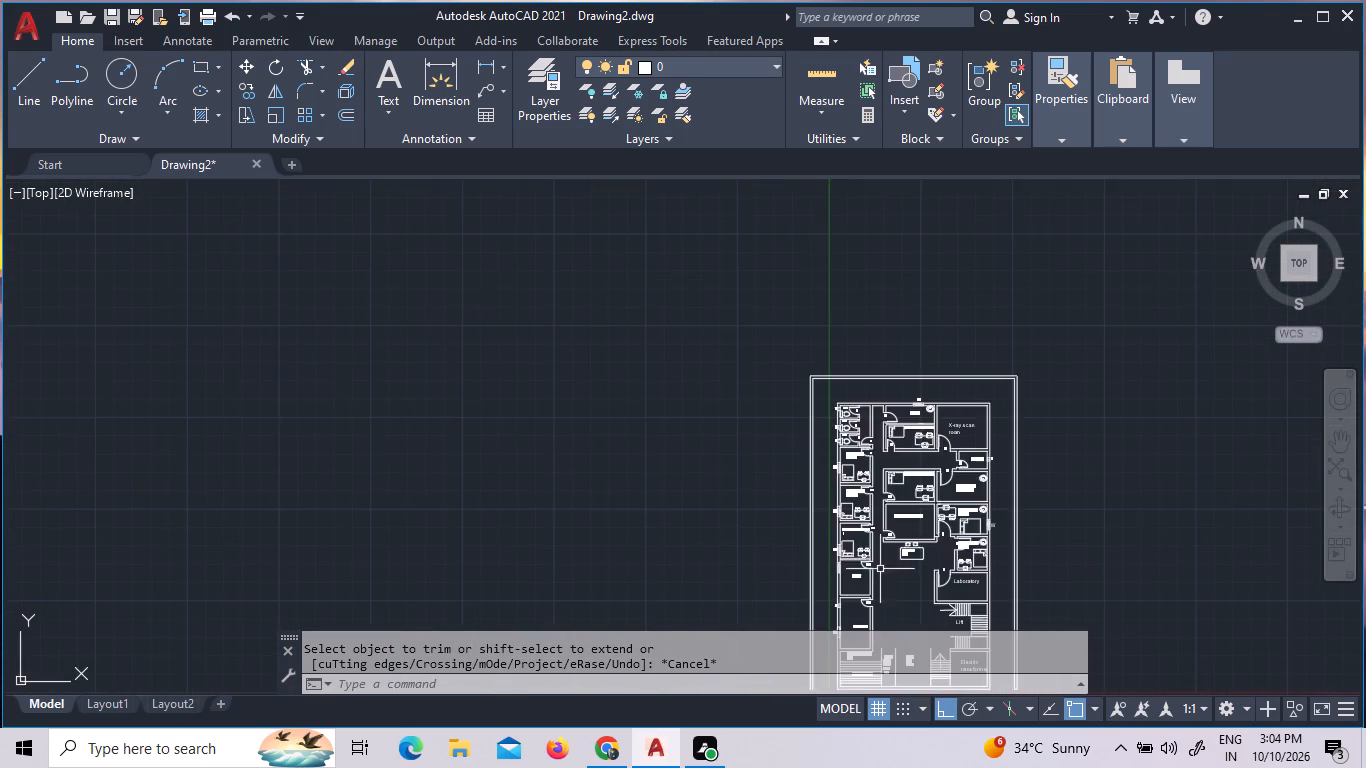
scroll(880, 596, "up", 4)
scroll(880, 587, "down", 5)
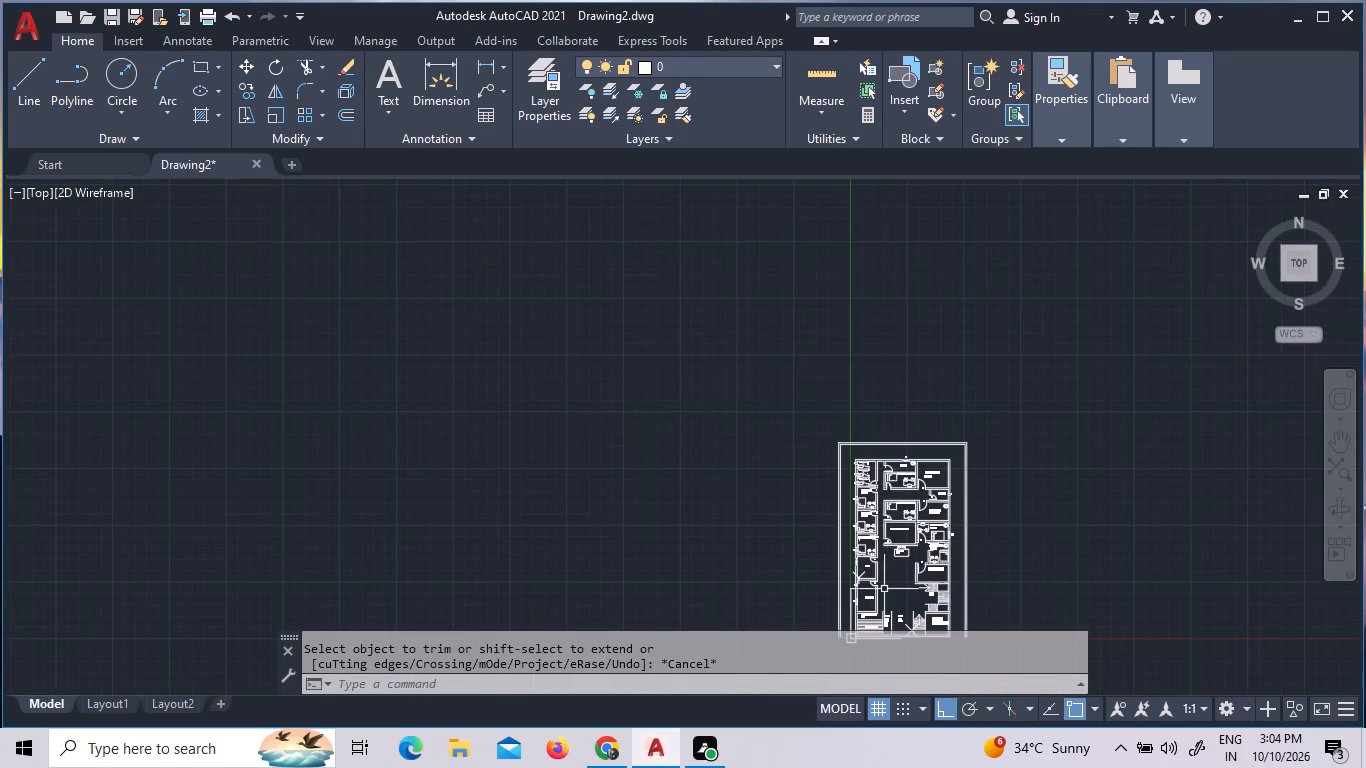
scroll(896, 596, "down", 1)
Examine the plan's south end around the Pharmacy, rolling shutter, ramps, stairs and electric transformer room.
middle_click_drag(900, 593, 928, 465)
scroll(920, 468, "up", 5)
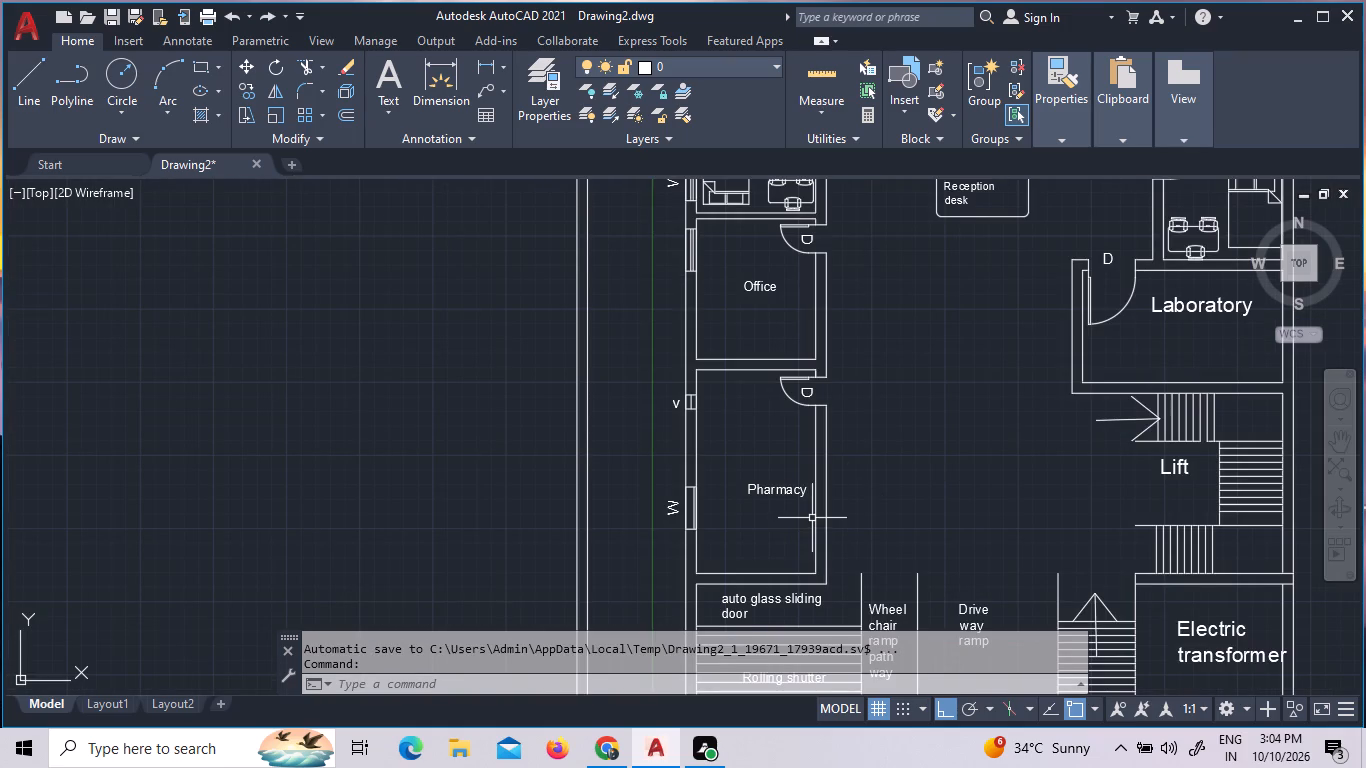
scroll(831, 504, "down", 2)
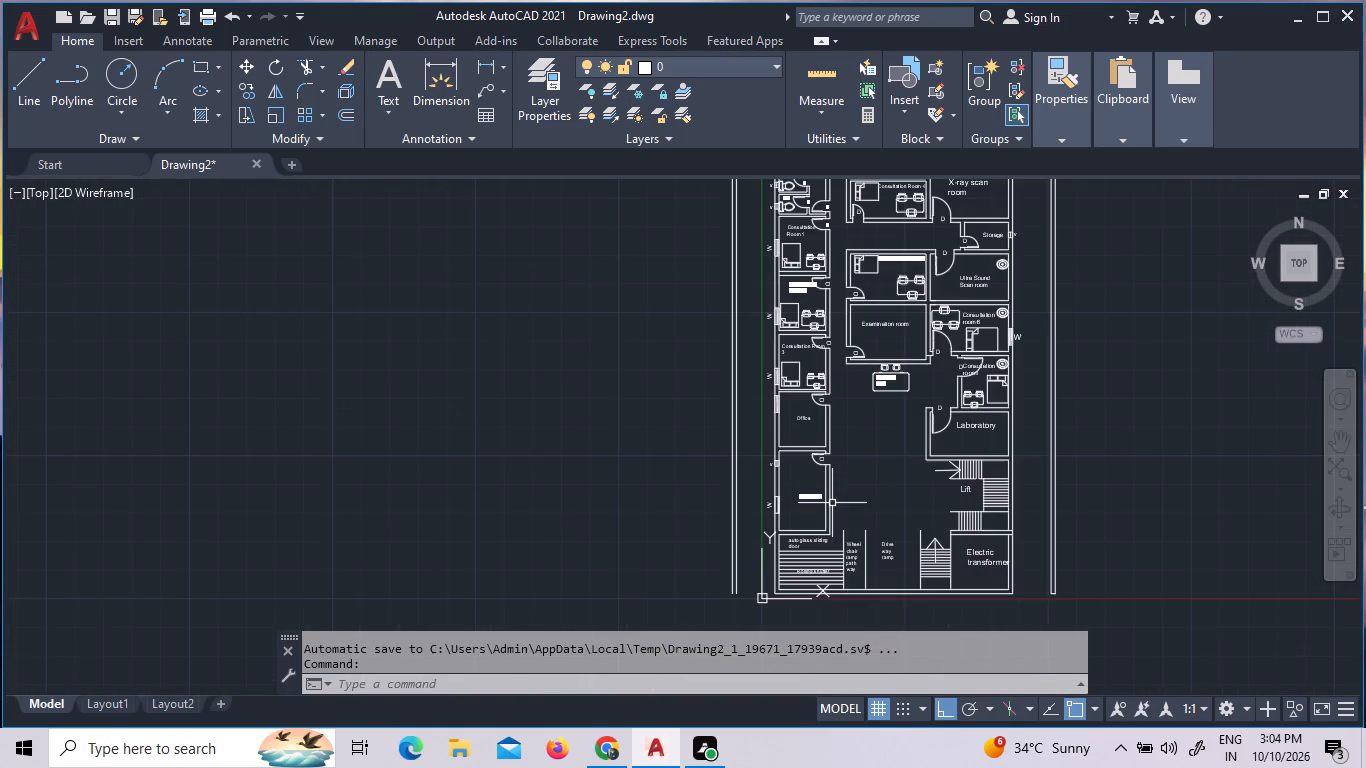
scroll(851, 563, "up", 2)
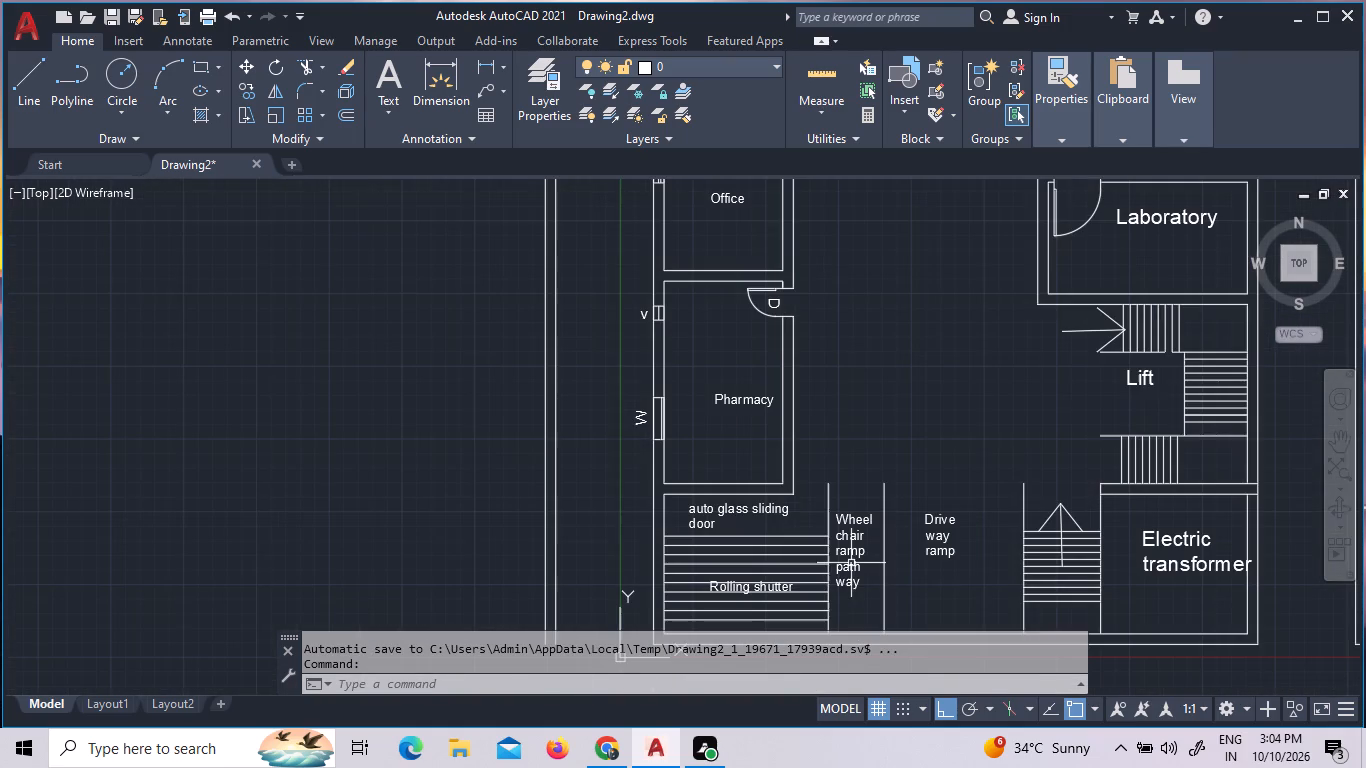
middle_click_drag(921, 545, 710, 468)
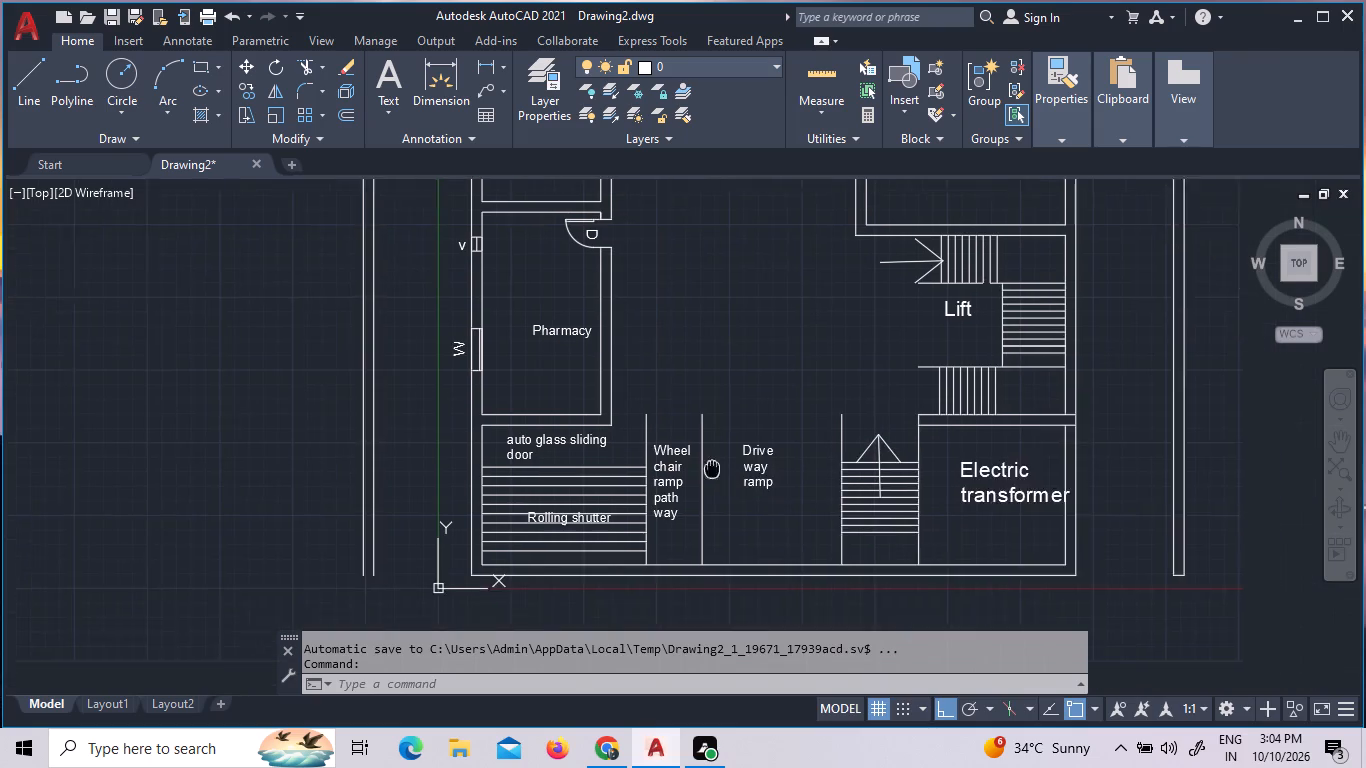
middle_click_drag(710, 468, 705, 468)
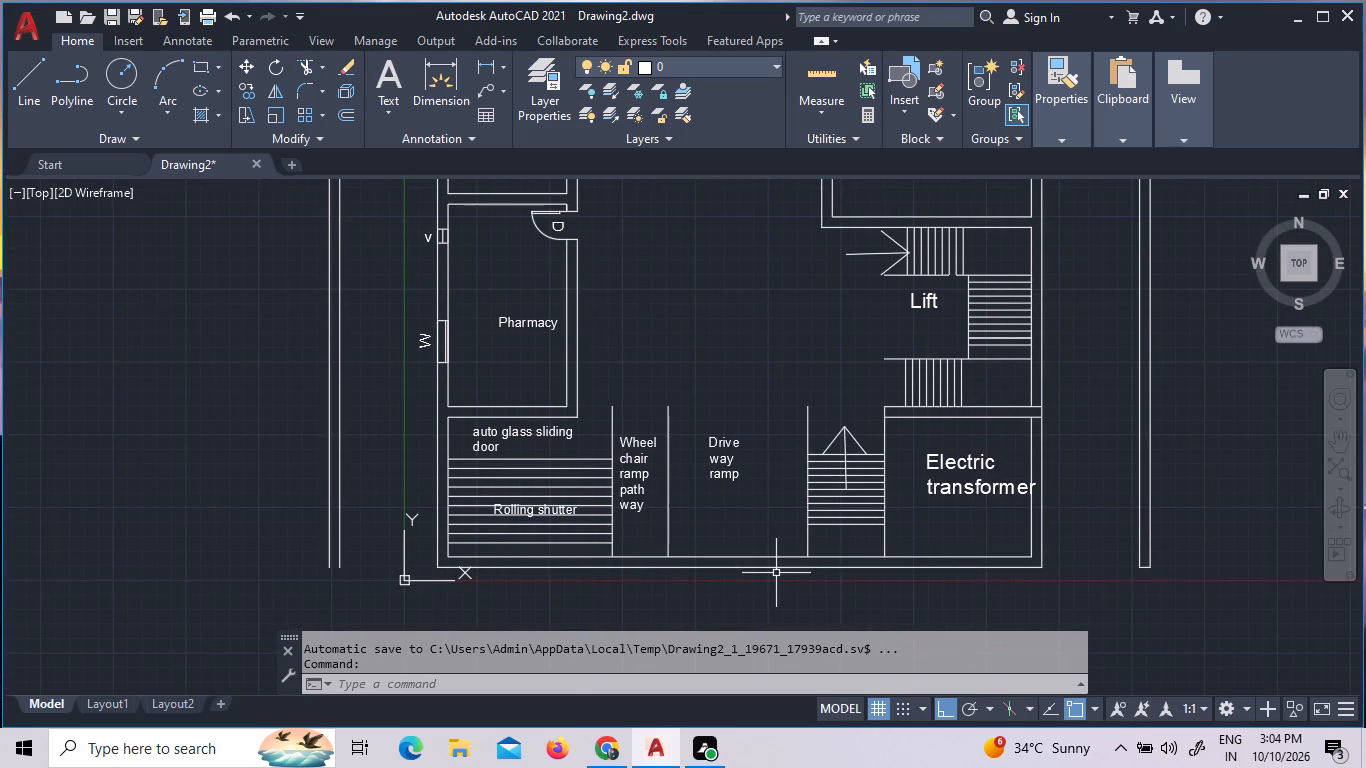
key("Escape")
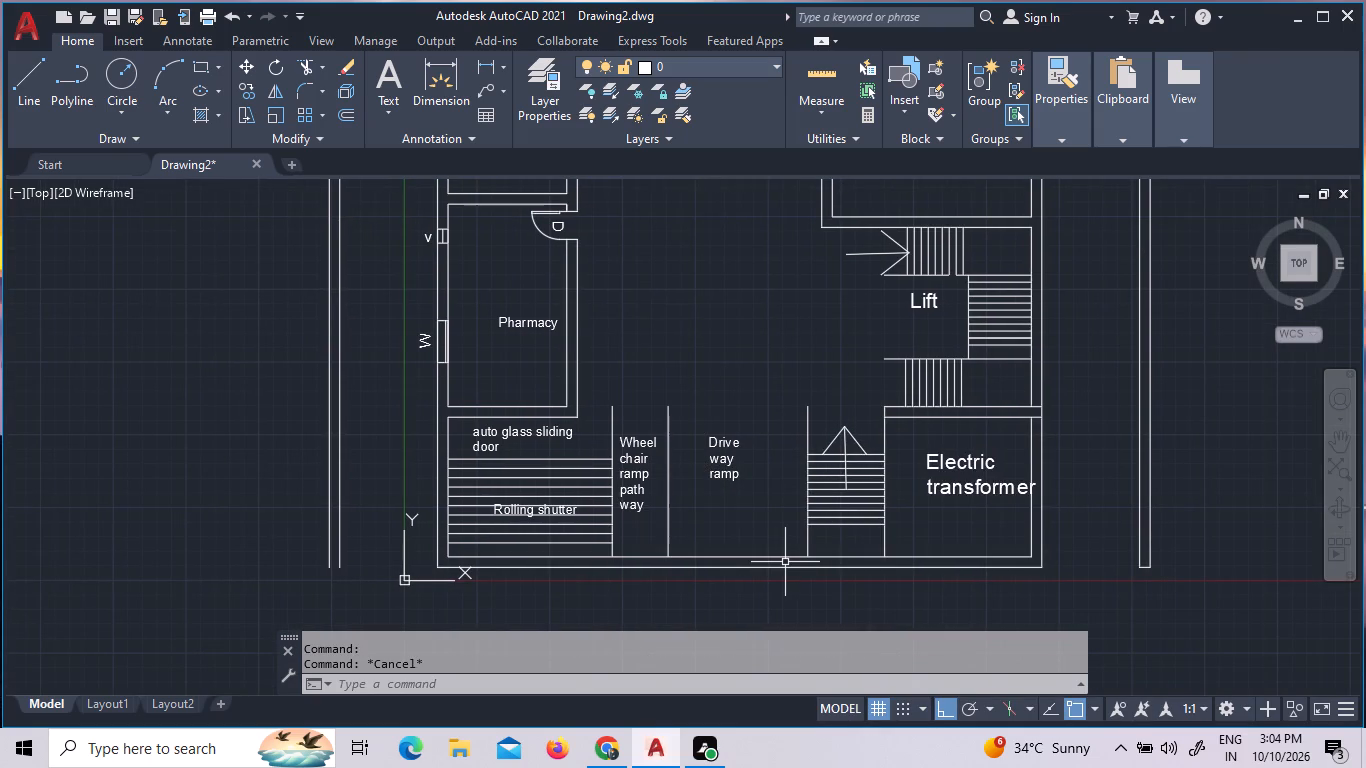
Extend the rolling shutter, wheelchair ramp and entrance stair side lines south to the building's outer south wall line.
type("EX")
key("space")
key("space")
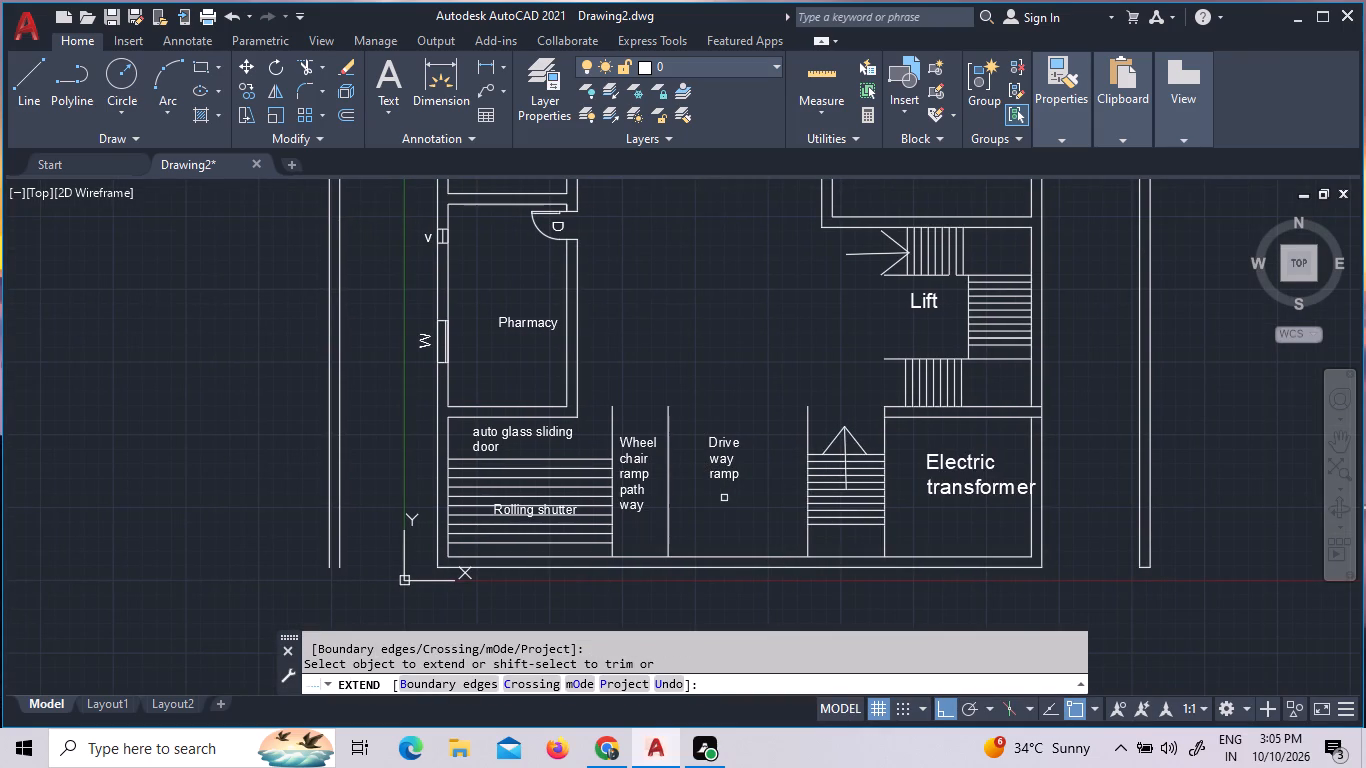
left_click(700, 502)
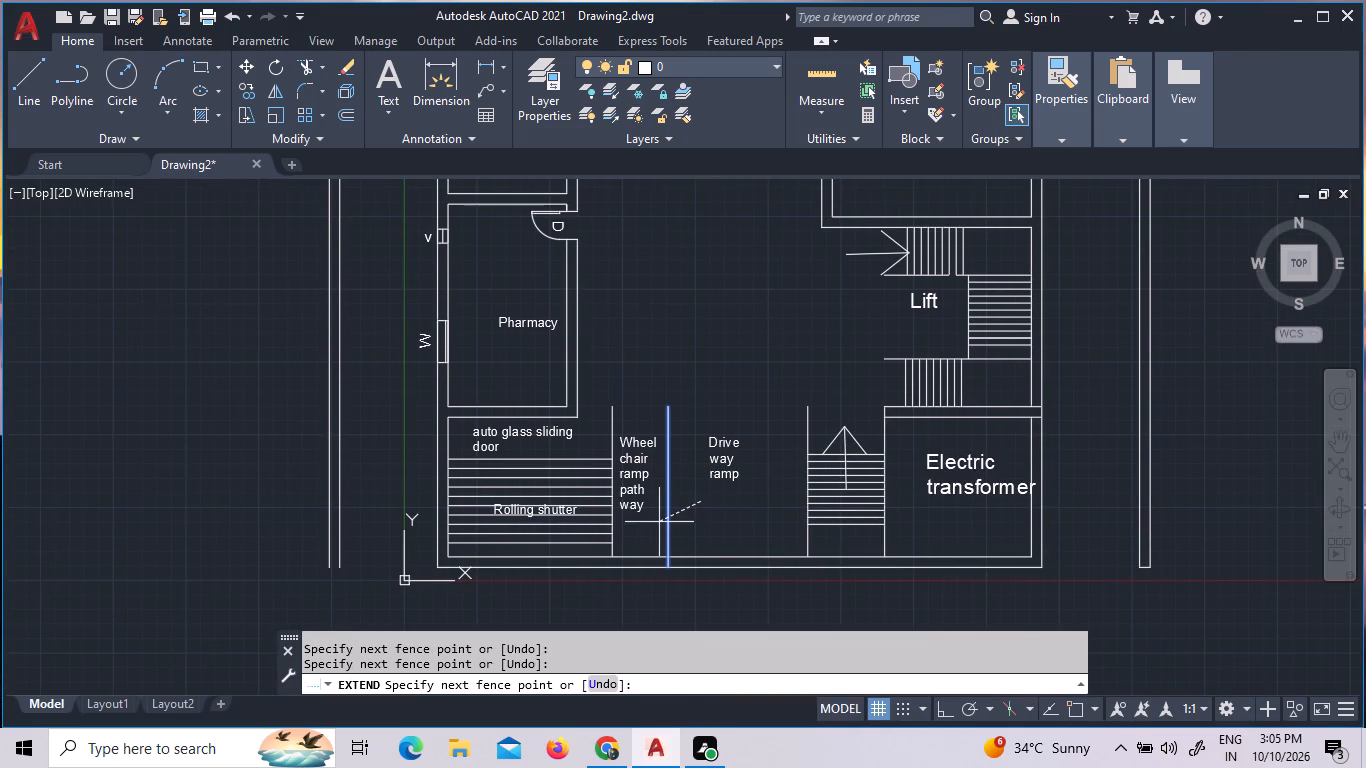
left_click(659, 522)
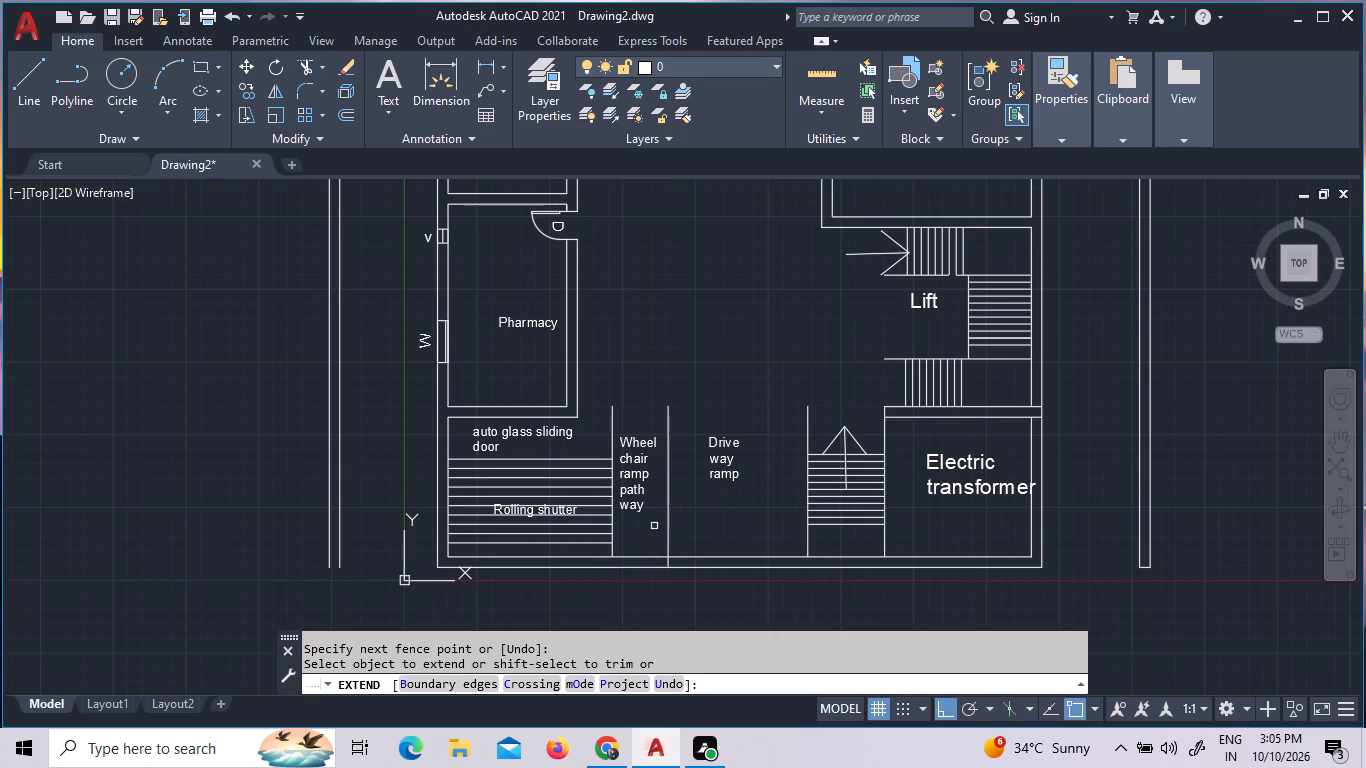
left_click(619, 552)
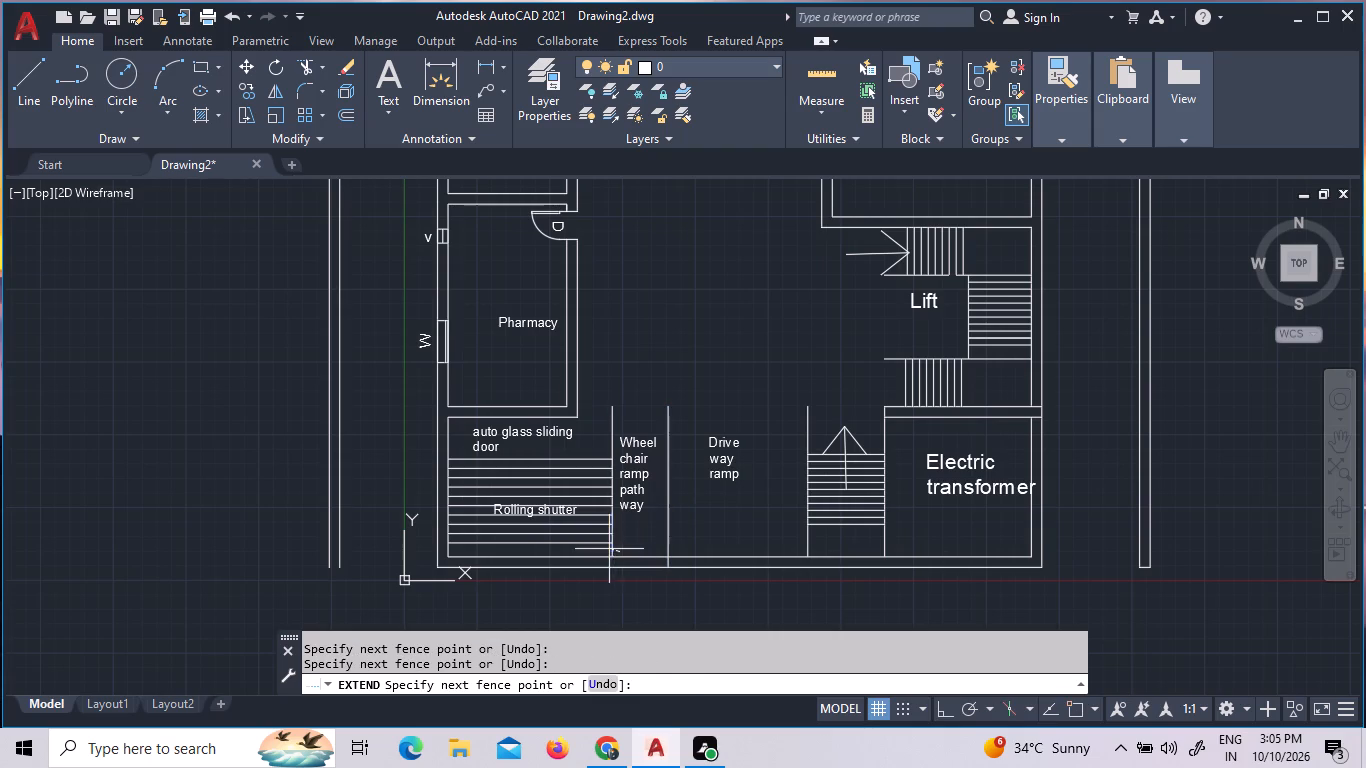
left_click(598, 548)
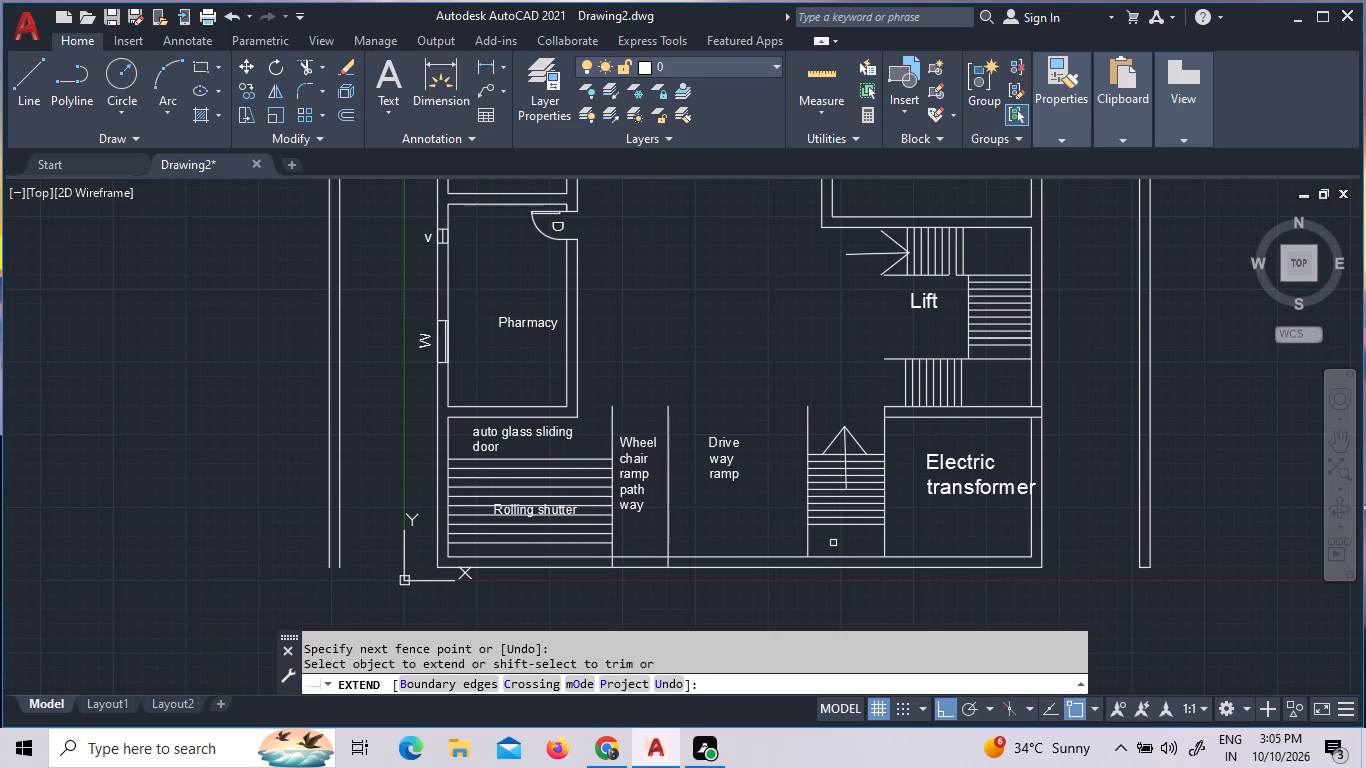
left_click(833, 543)
left_click(747, 531)
key("Escape")
key("Escape")
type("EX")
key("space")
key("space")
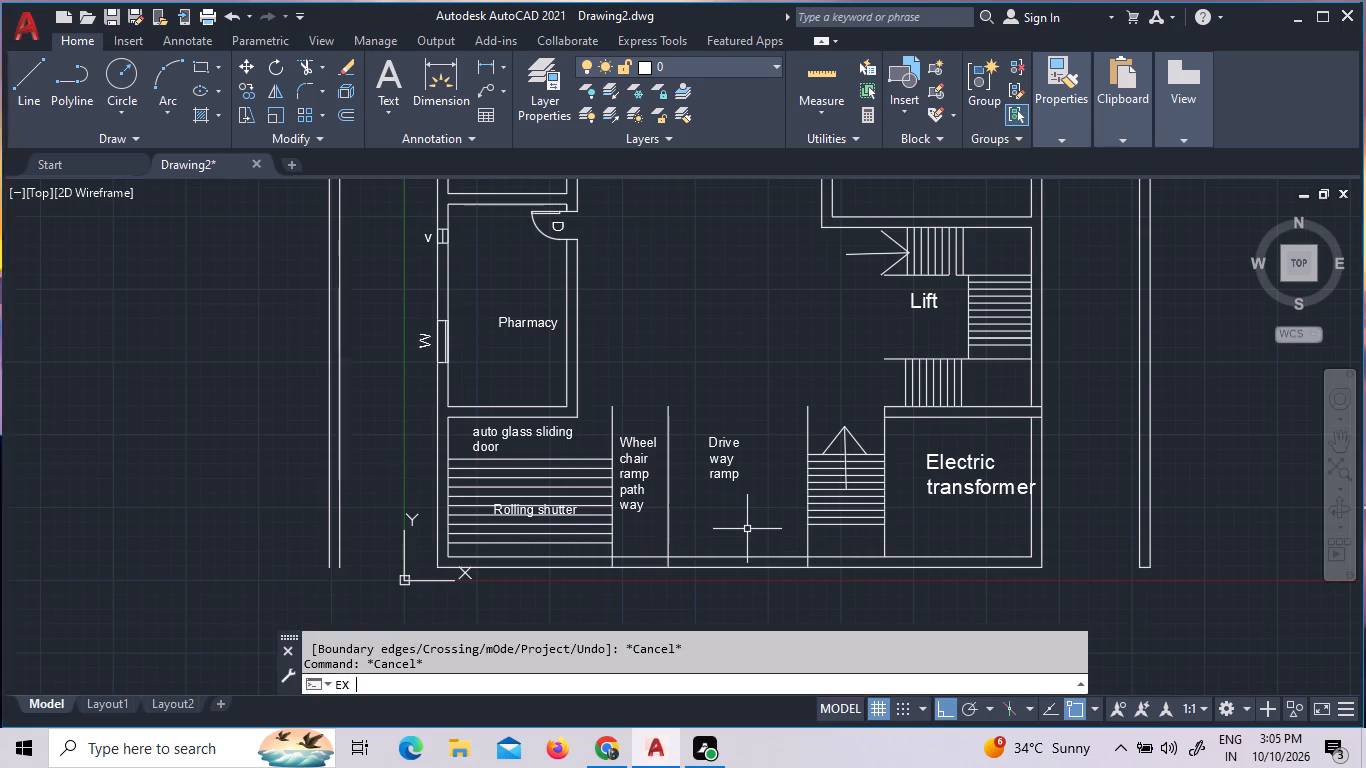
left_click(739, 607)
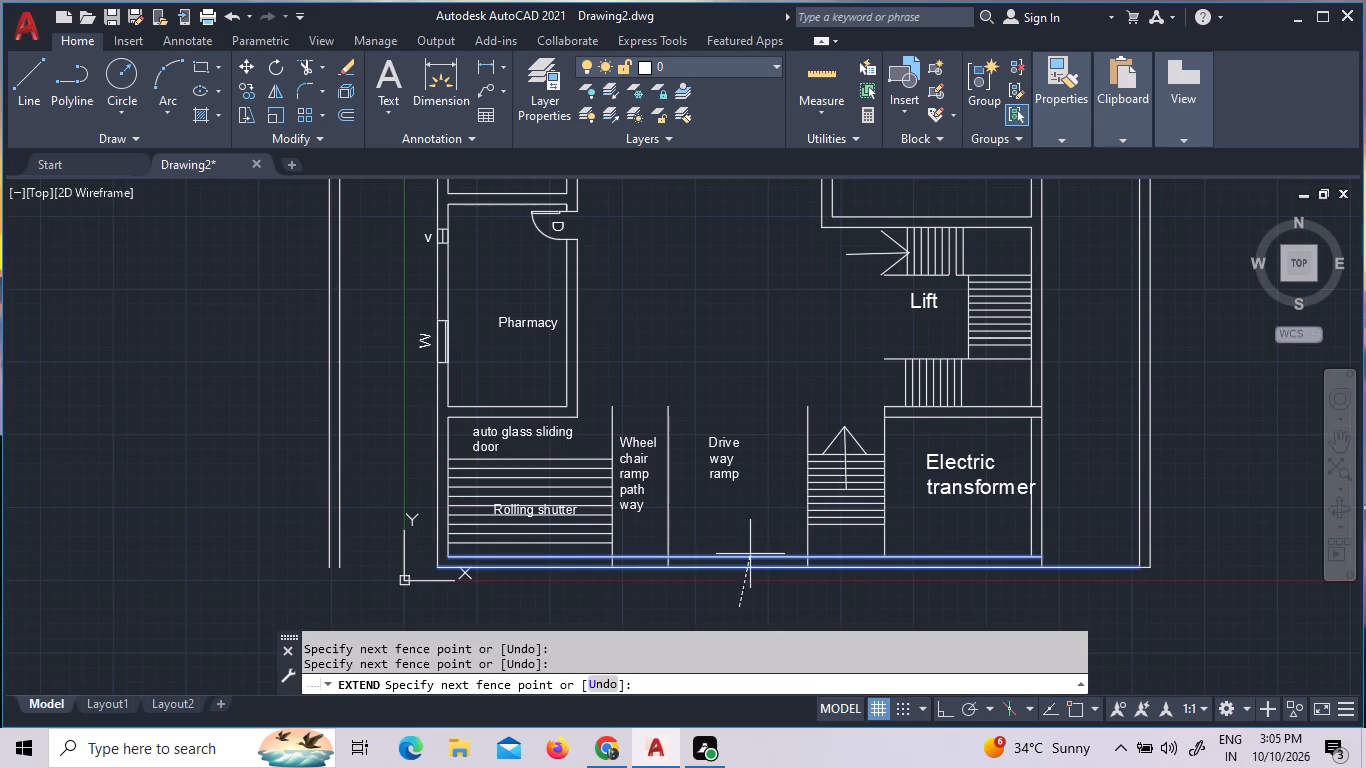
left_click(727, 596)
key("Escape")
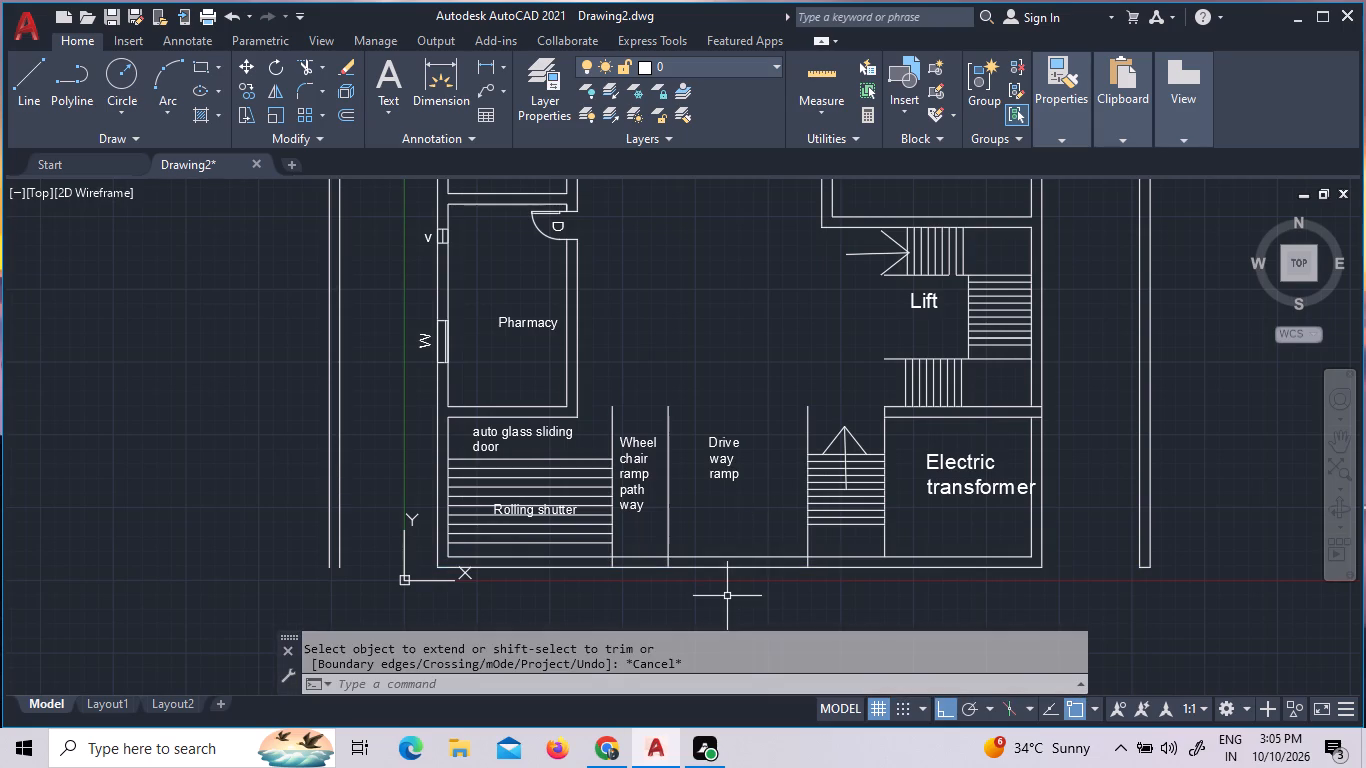
Trim both south wall lines across the drive way ramp and the wheelchair ramp path way.
type("TR")
key("space")
key("space")
left_click(743, 598)
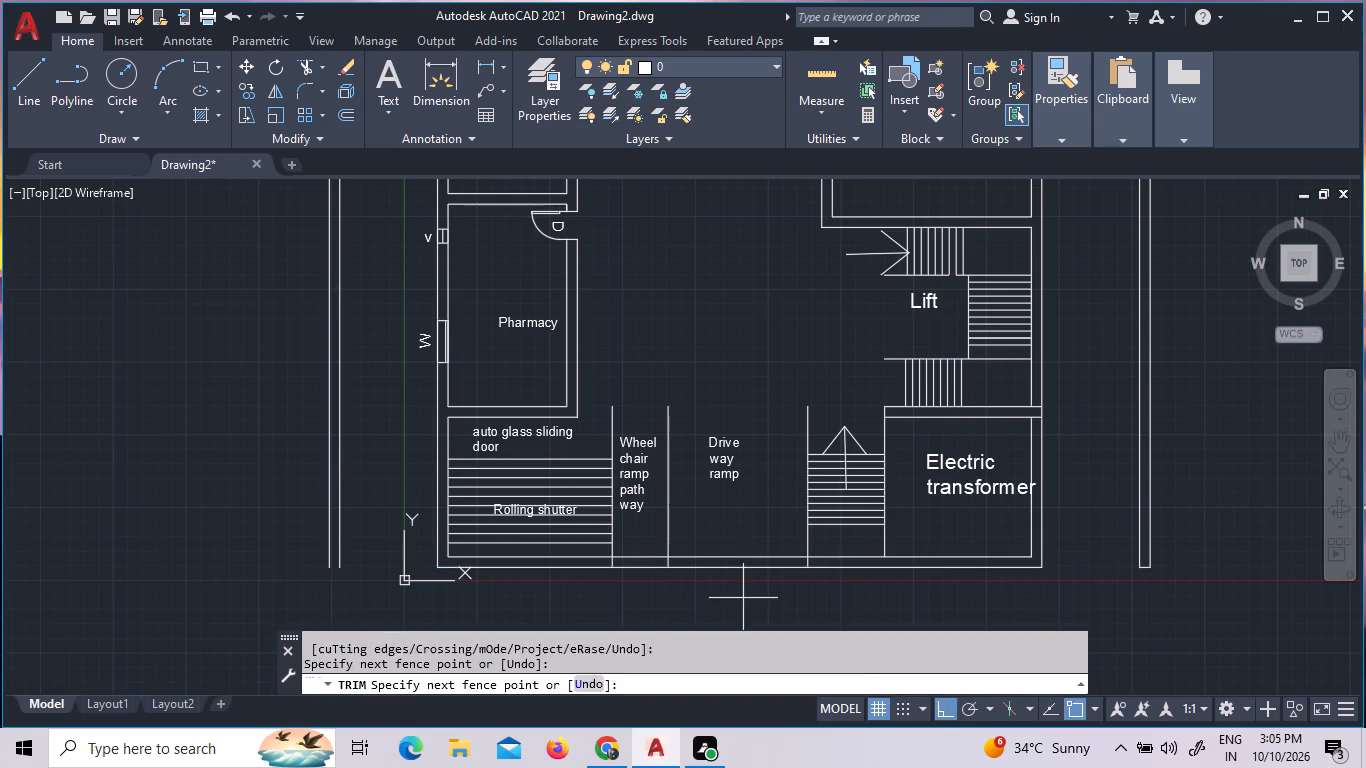
left_click(752, 475)
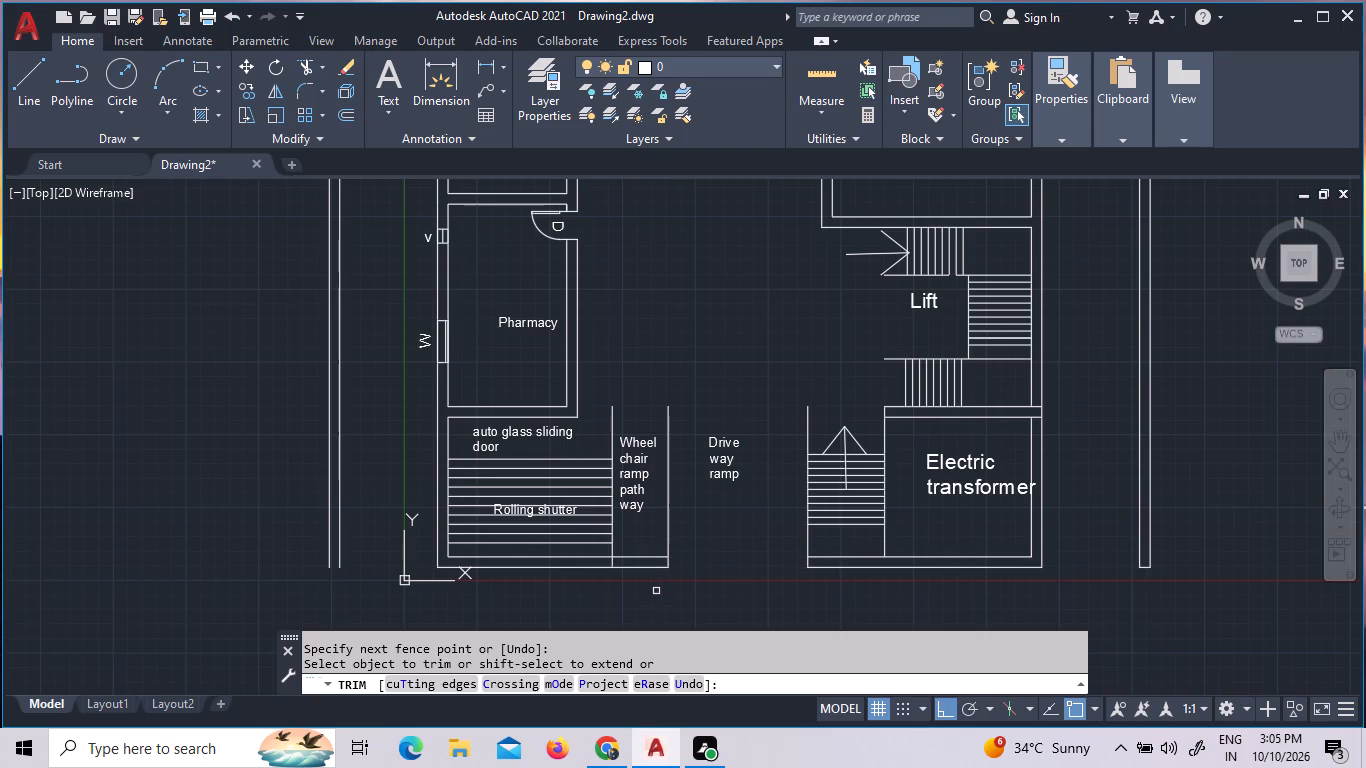
left_click(656, 590)
left_click(649, 539)
Add a linear dimension along the full west compound wall from its northwest corner to its south end, placed outside the wall.
scroll(714, 580, "down", 1)
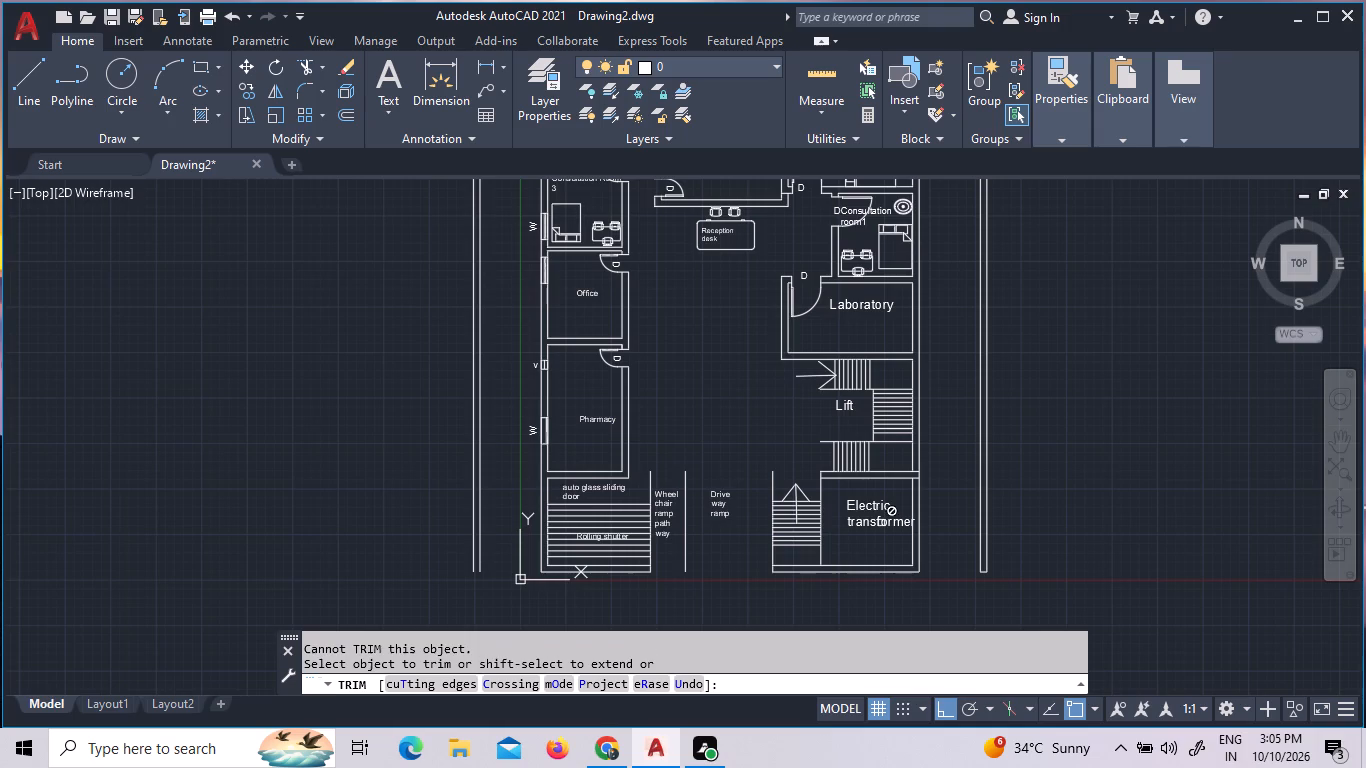
scroll(881, 523, "down", 3)
scroll(906, 389, "up", 3)
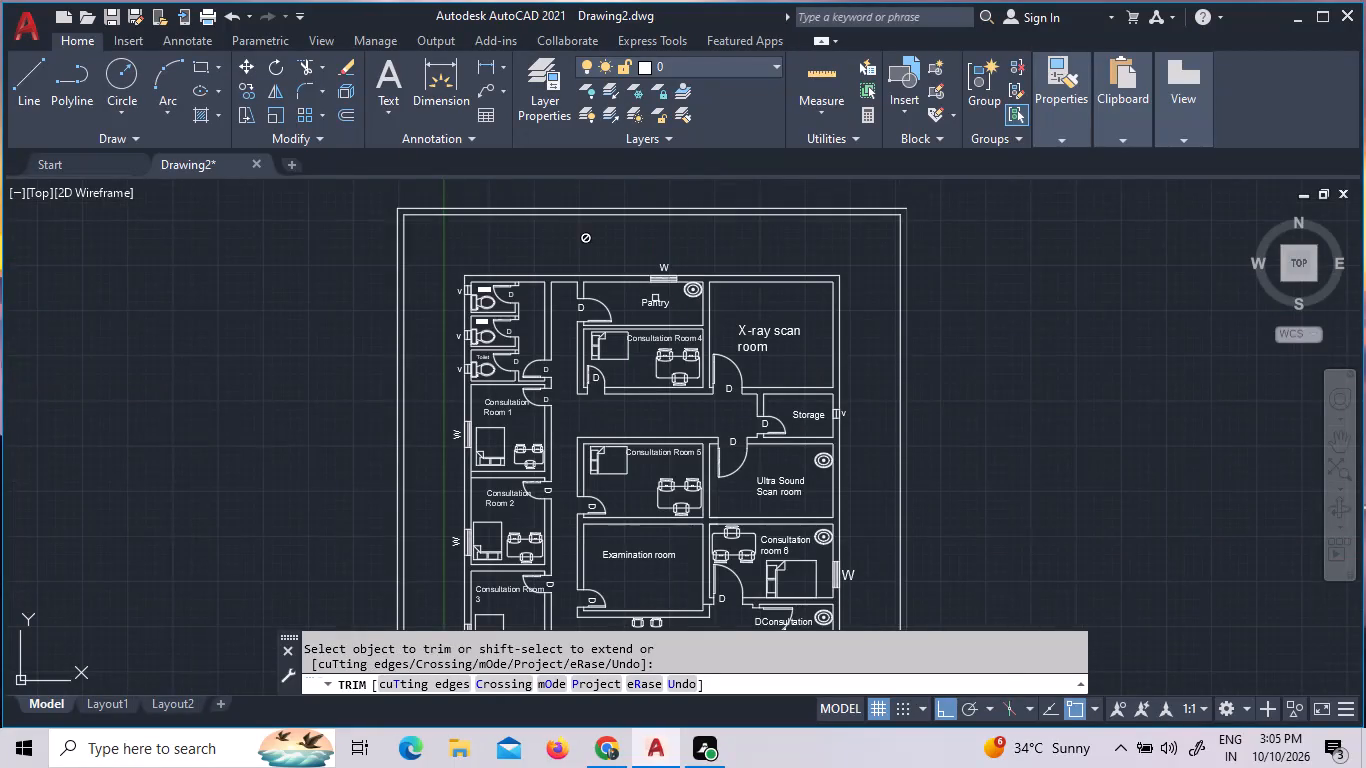
scroll(570, 245, "up", 2)
scroll(488, 325, "up", 1)
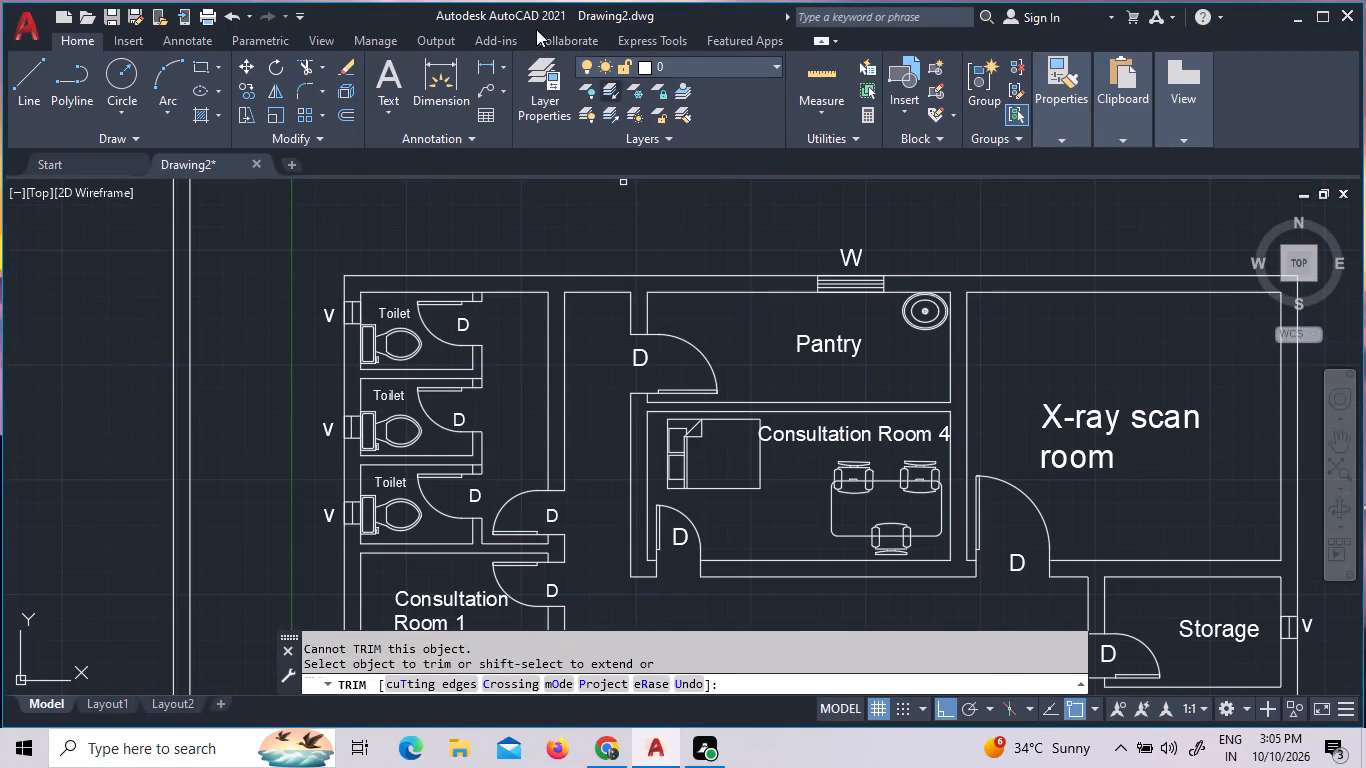
left_click(492, 73)
scroll(429, 382, "down", 1)
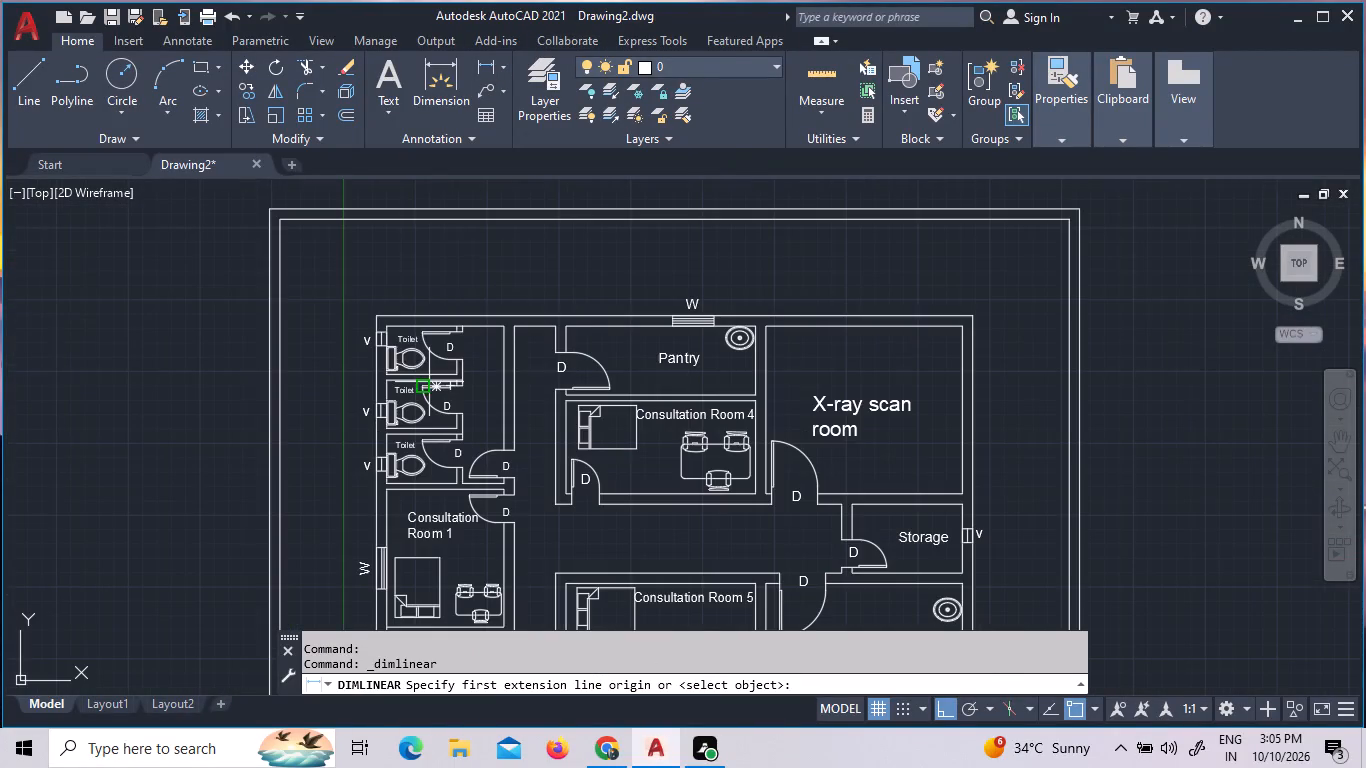
left_click(270, 208)
scroll(300, 213, "down", 6)
scroll(297, 347, "up", 5)
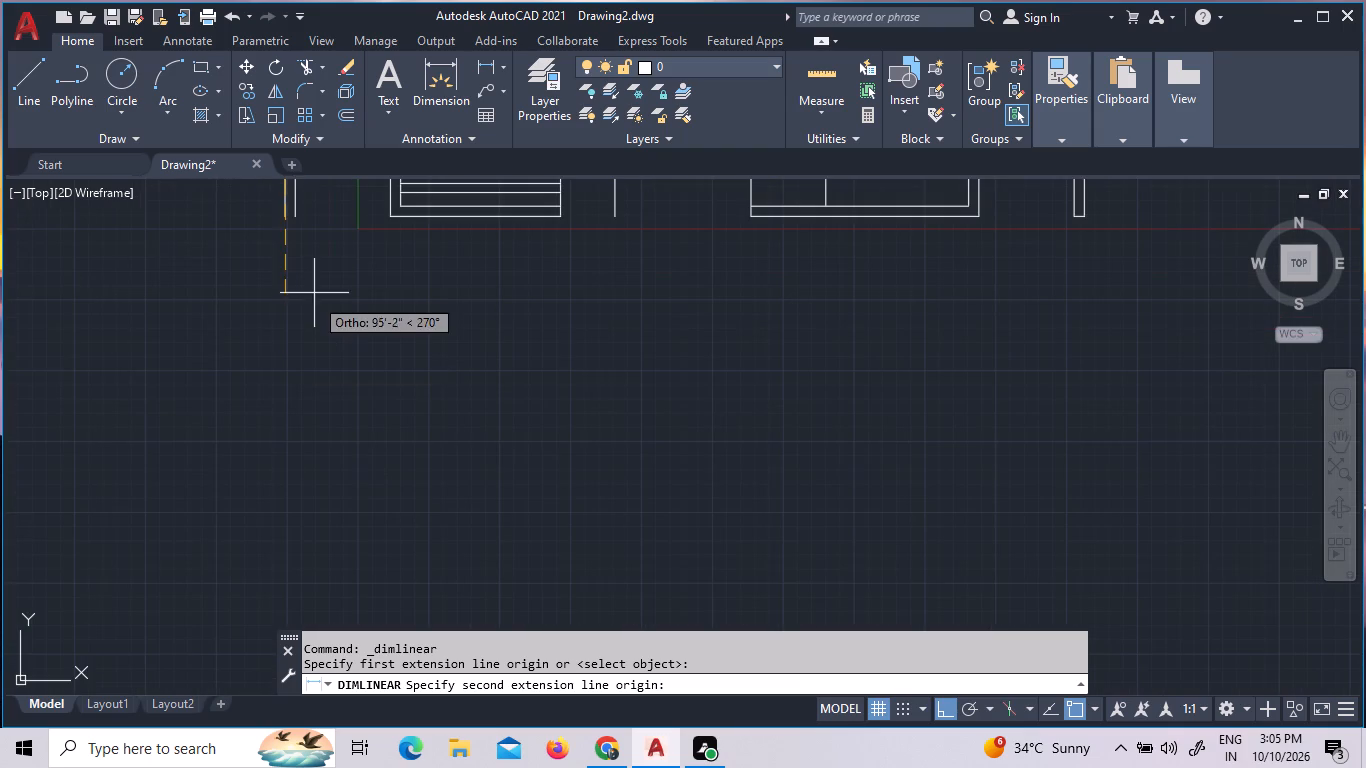
left_click(285, 212)
left_click(173, 213)
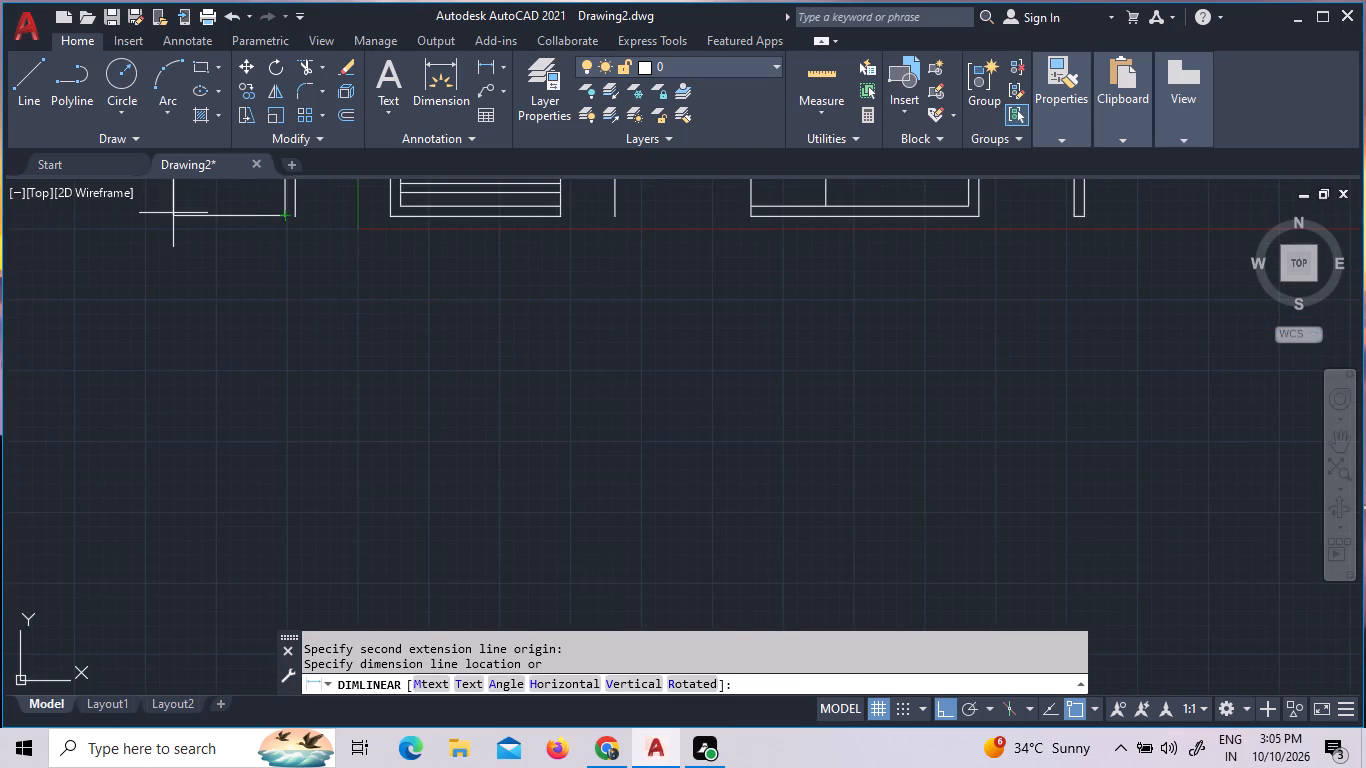
Move the compound wall's length dimension farther west, away from the plan.
scroll(363, 371, "down", 6)
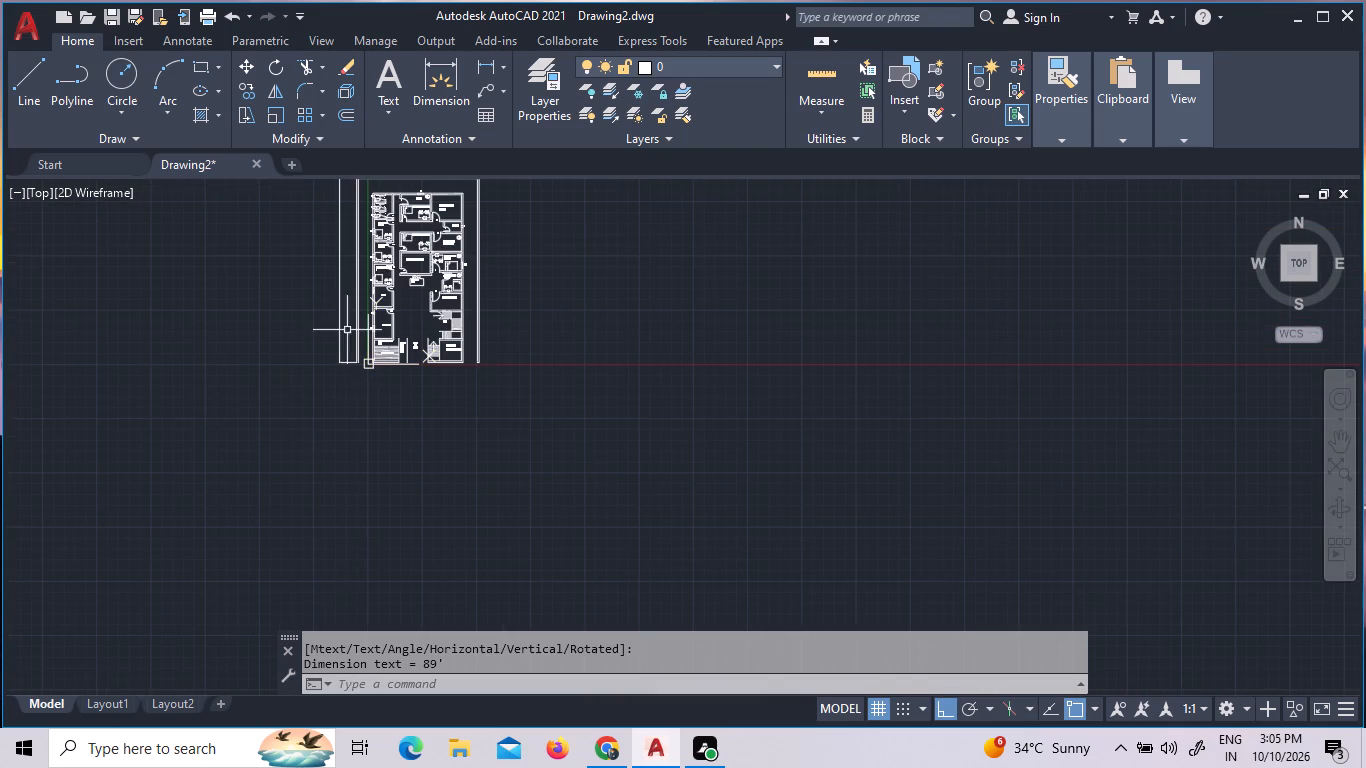
left_click(338, 319)
right_click(338, 314)
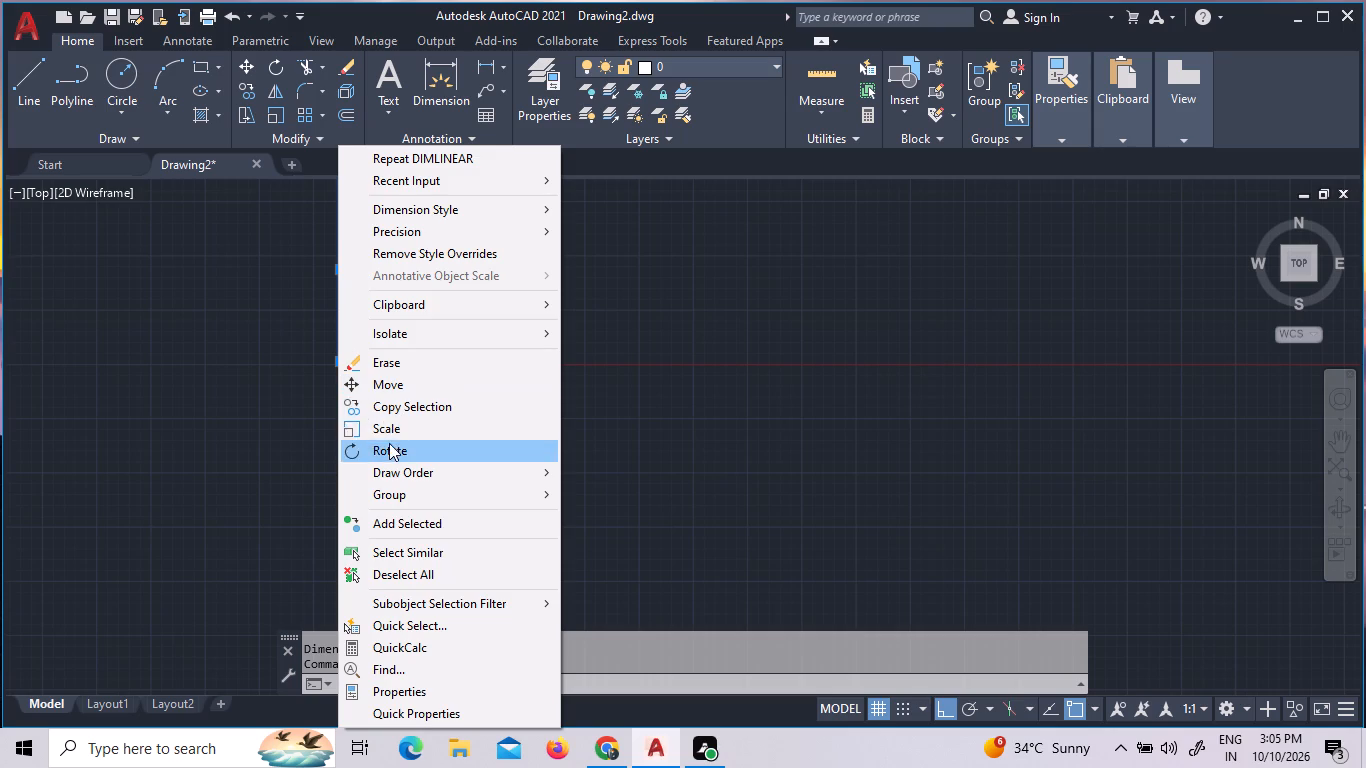
left_click(401, 391)
left_click(404, 383)
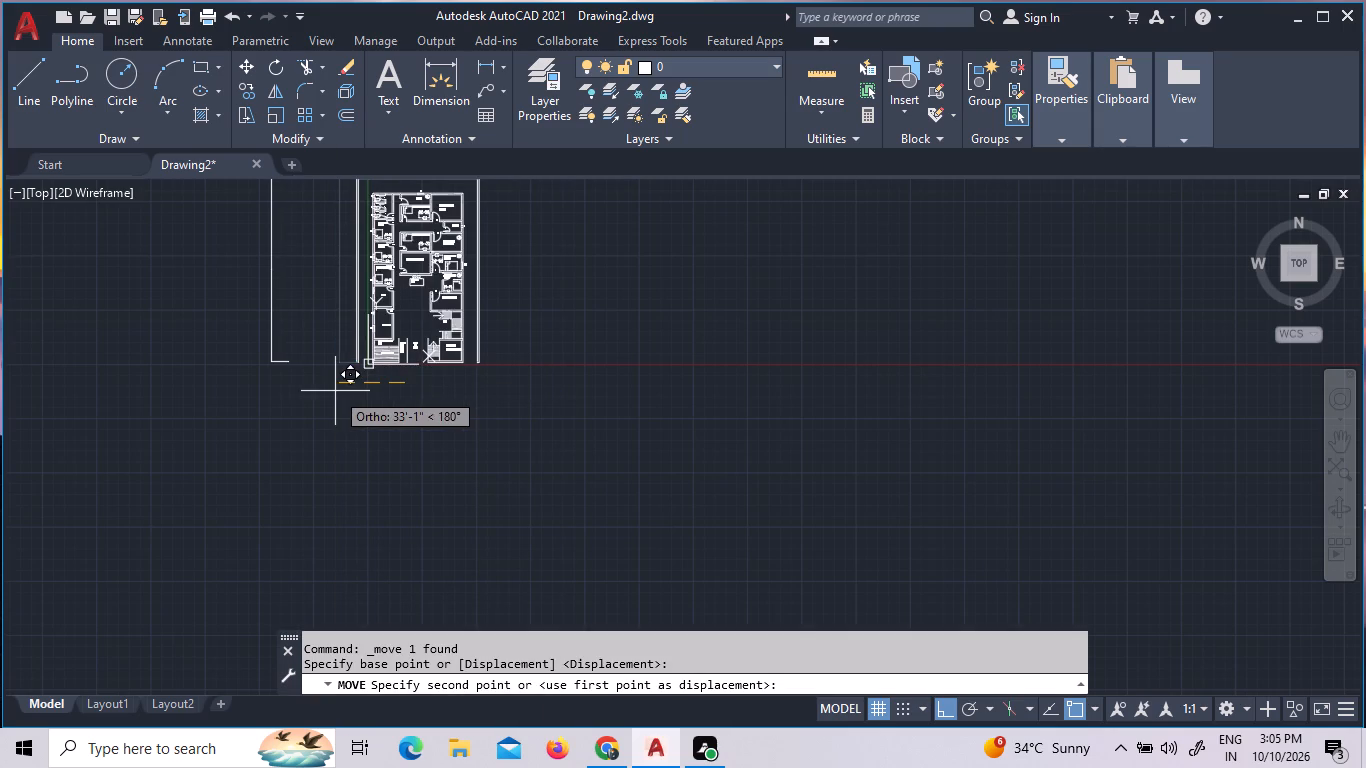
left_click(371, 403)
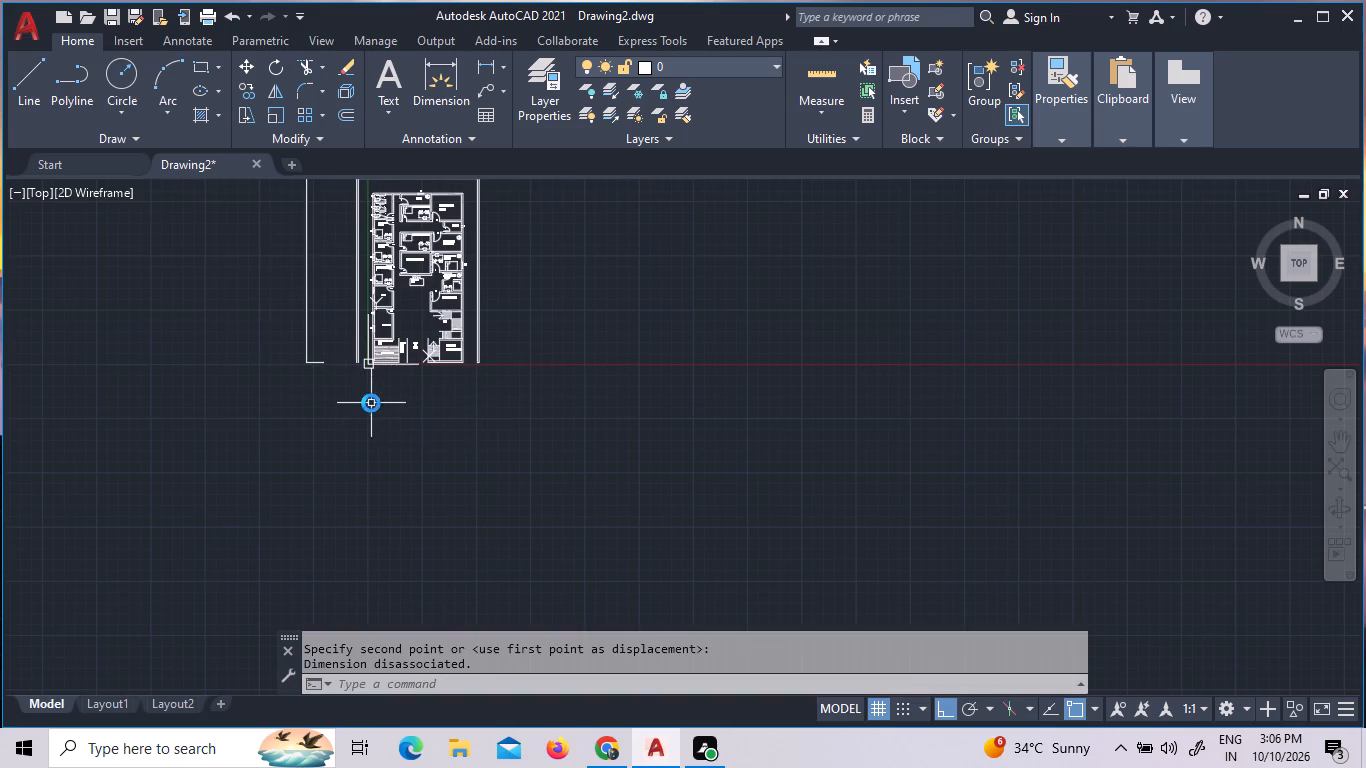
Add a linear dimension along the building's west wall from its northwest corner to the Pharmacy's south wall, placed west of the compound wall.
scroll(393, 454, "down", 3)
scroll(408, 383, "up", 3)
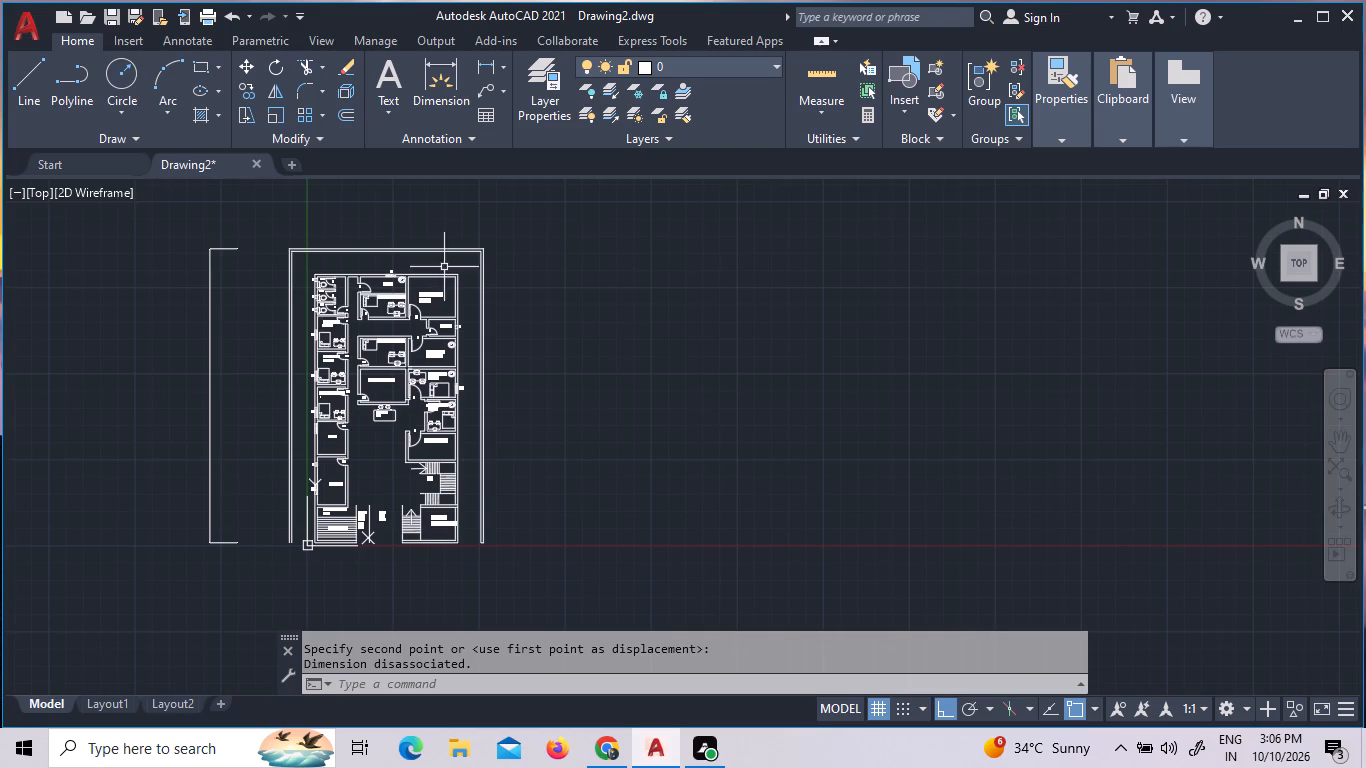
left_click(484, 60)
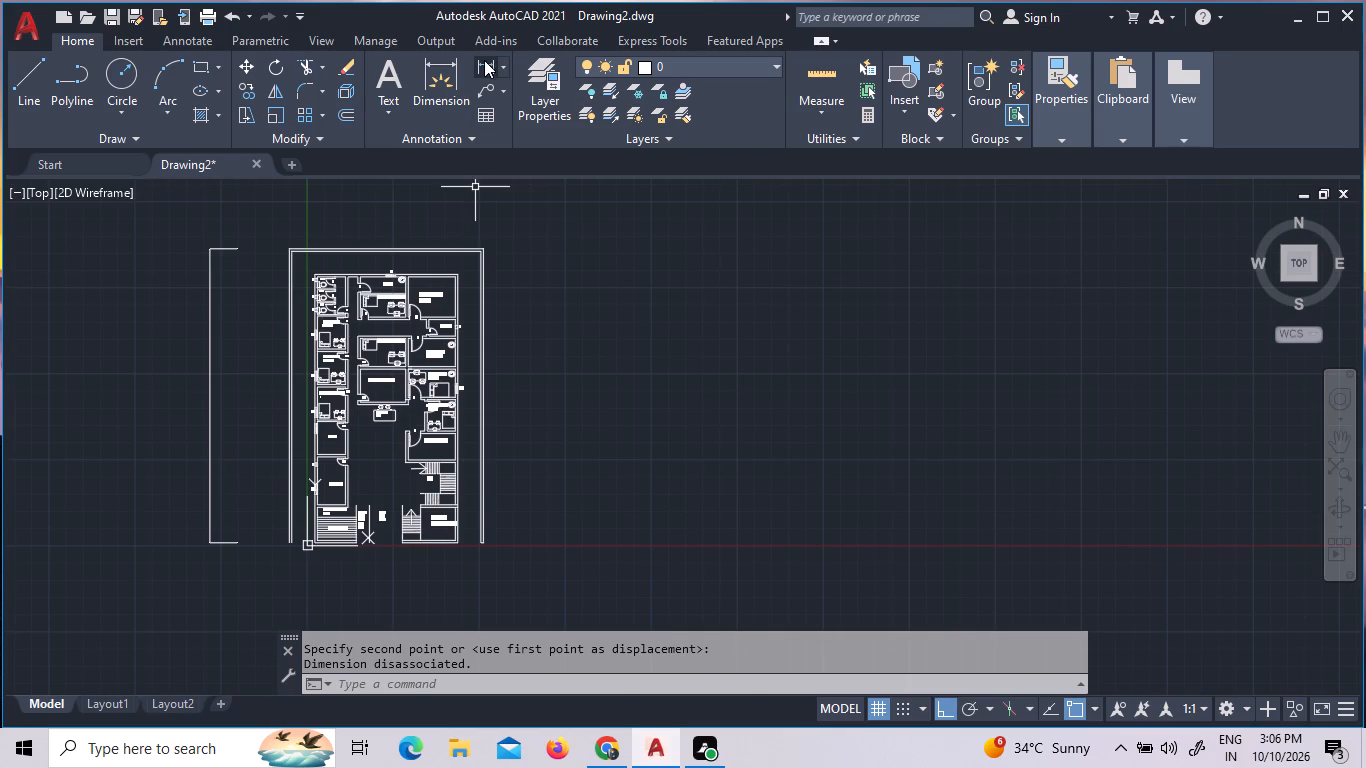
double_click(491, 65)
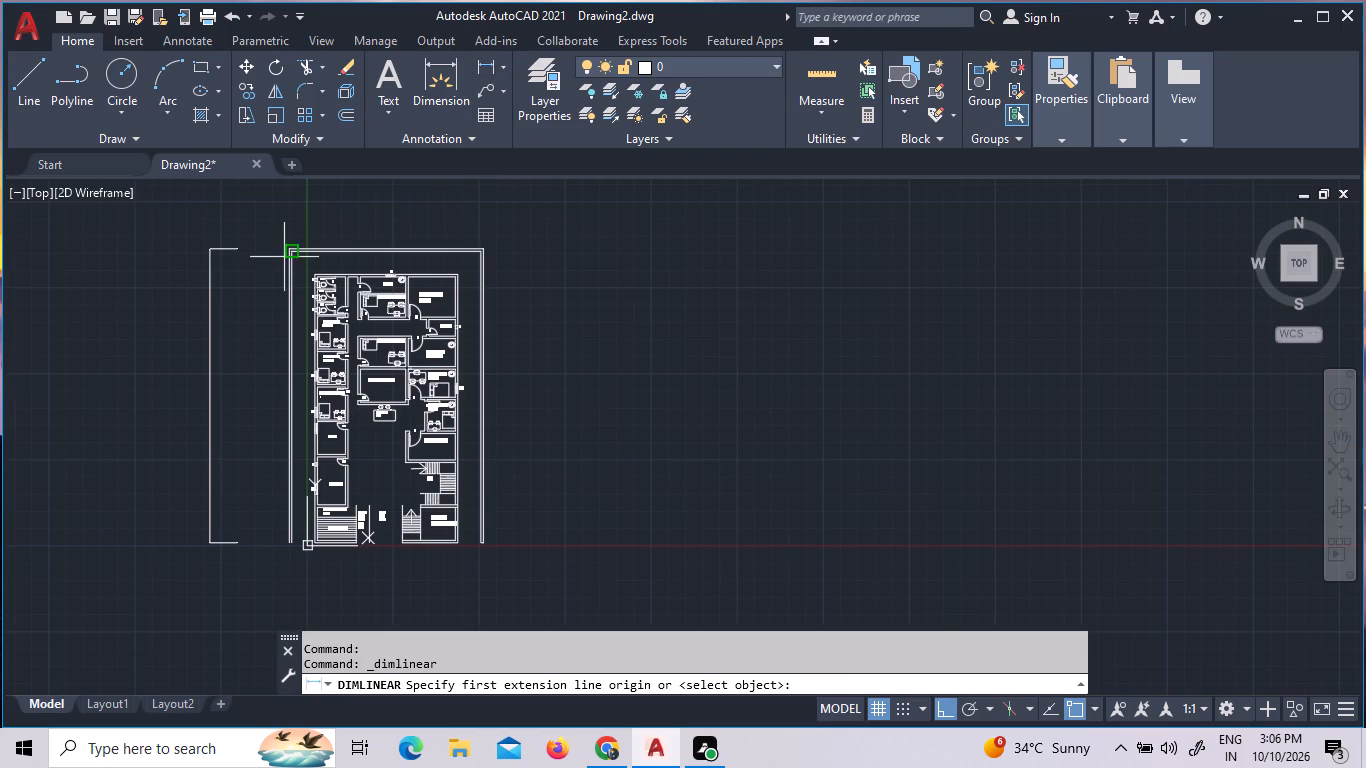
scroll(286, 258, "up", 6)
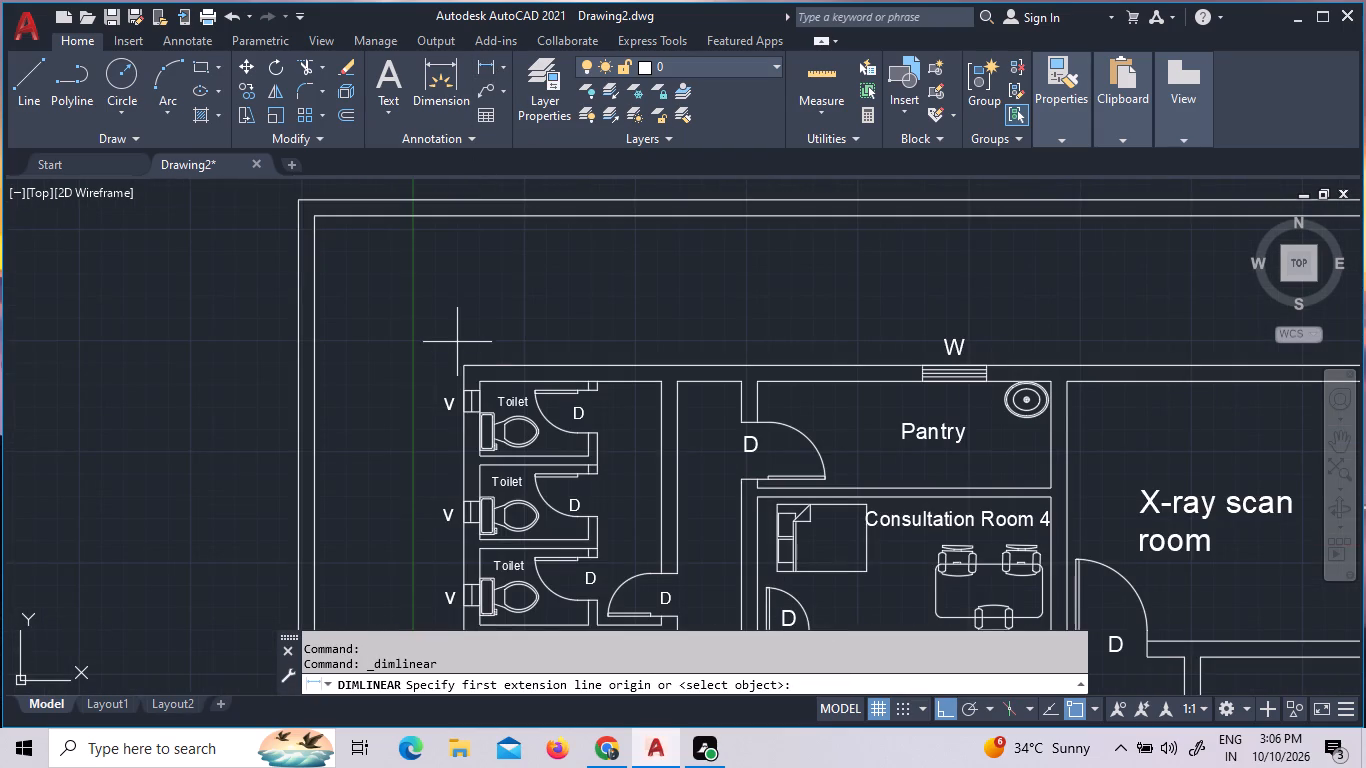
left_click(463, 363)
scroll(477, 317, "down", 9)
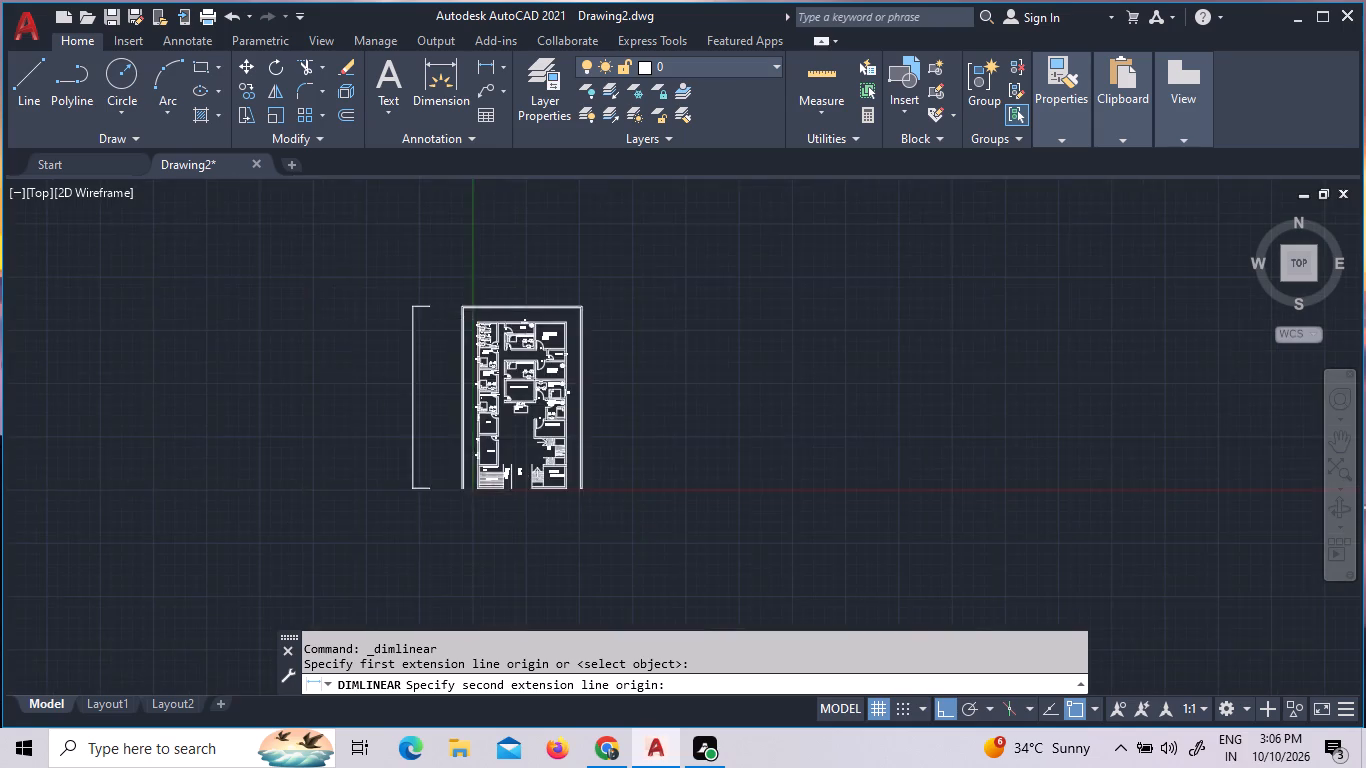
scroll(473, 416, "up", 5)
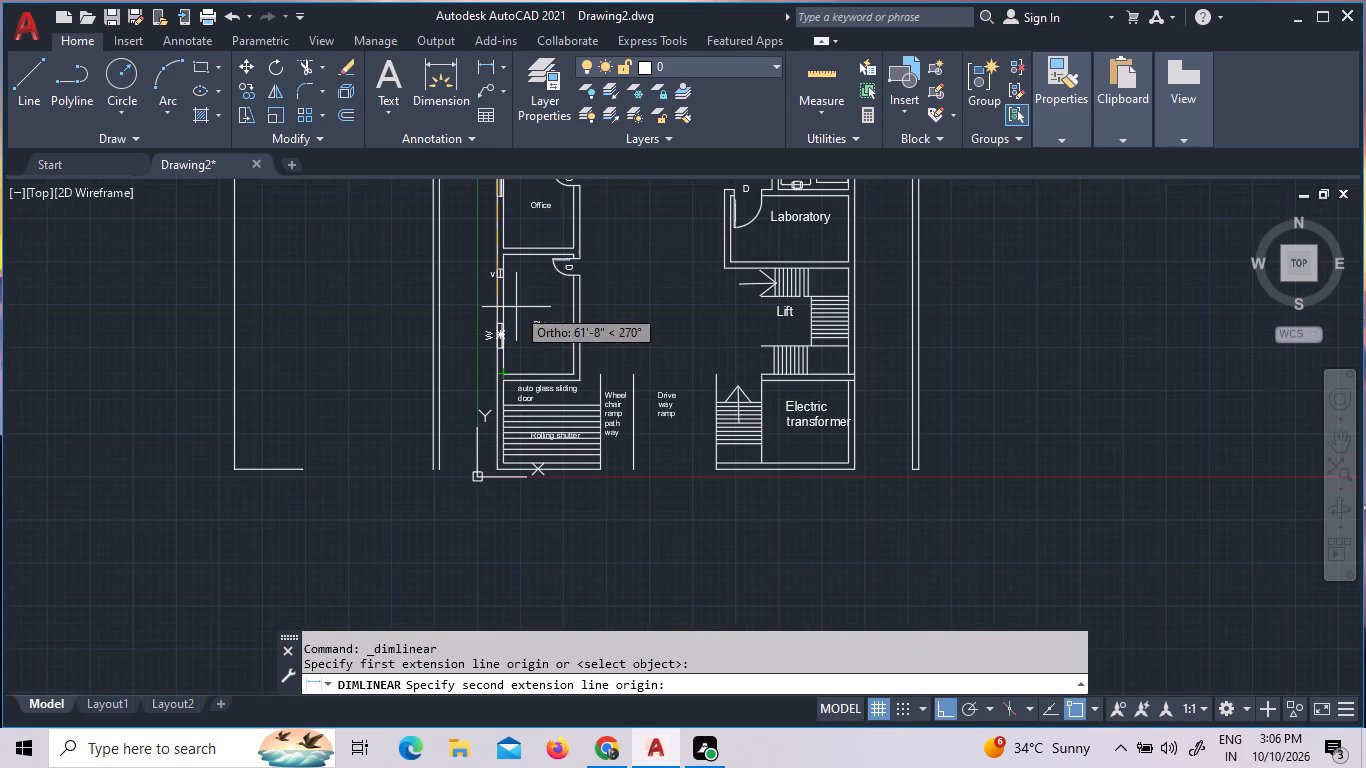
scroll(501, 388, "up", 4)
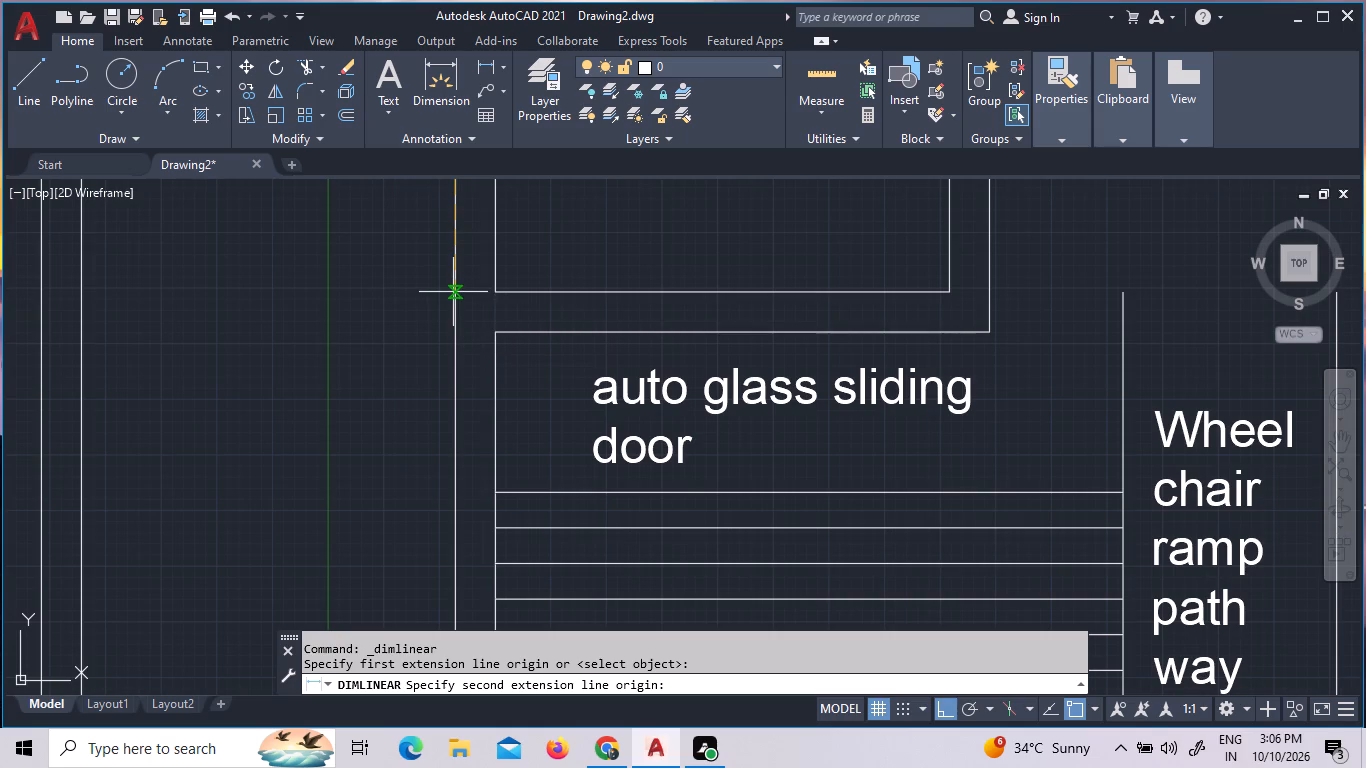
scroll(453, 292, "up", 4)
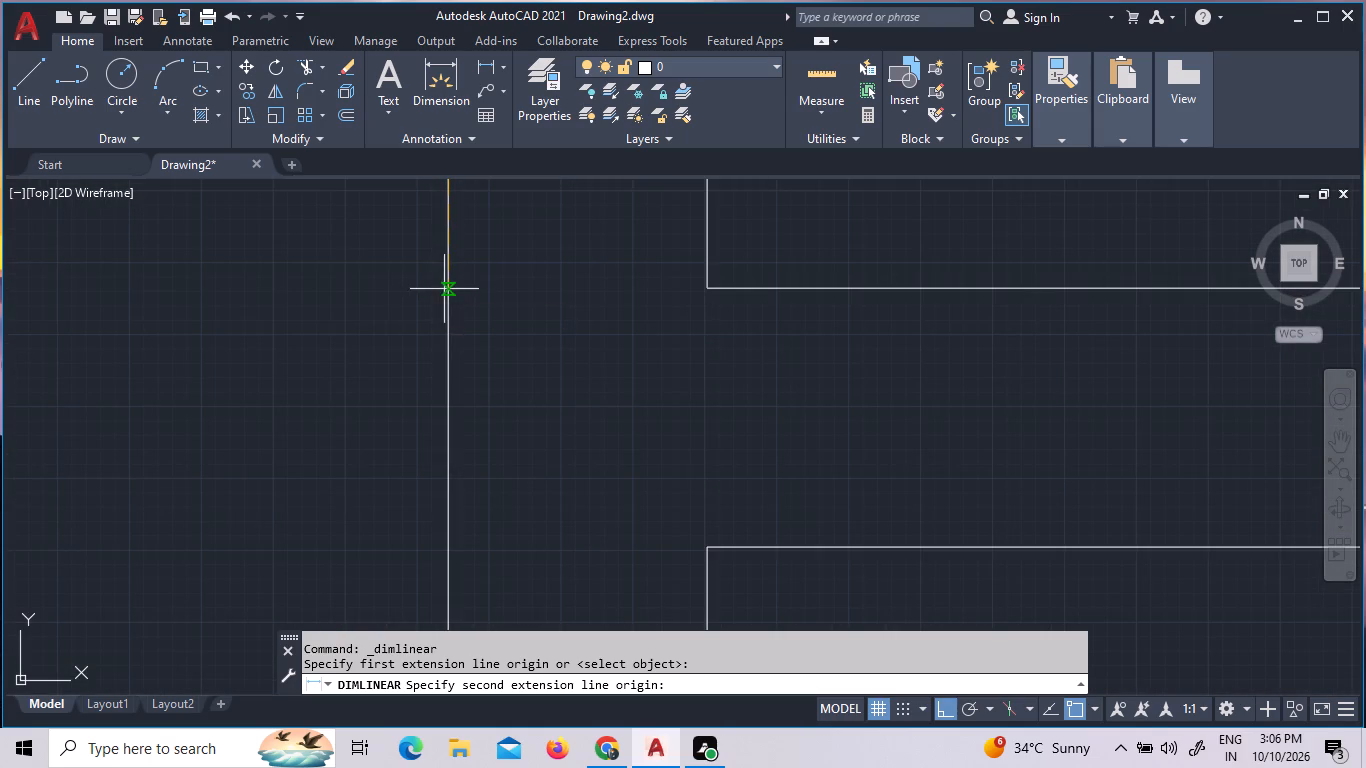
scroll(449, 294, "up", 4)
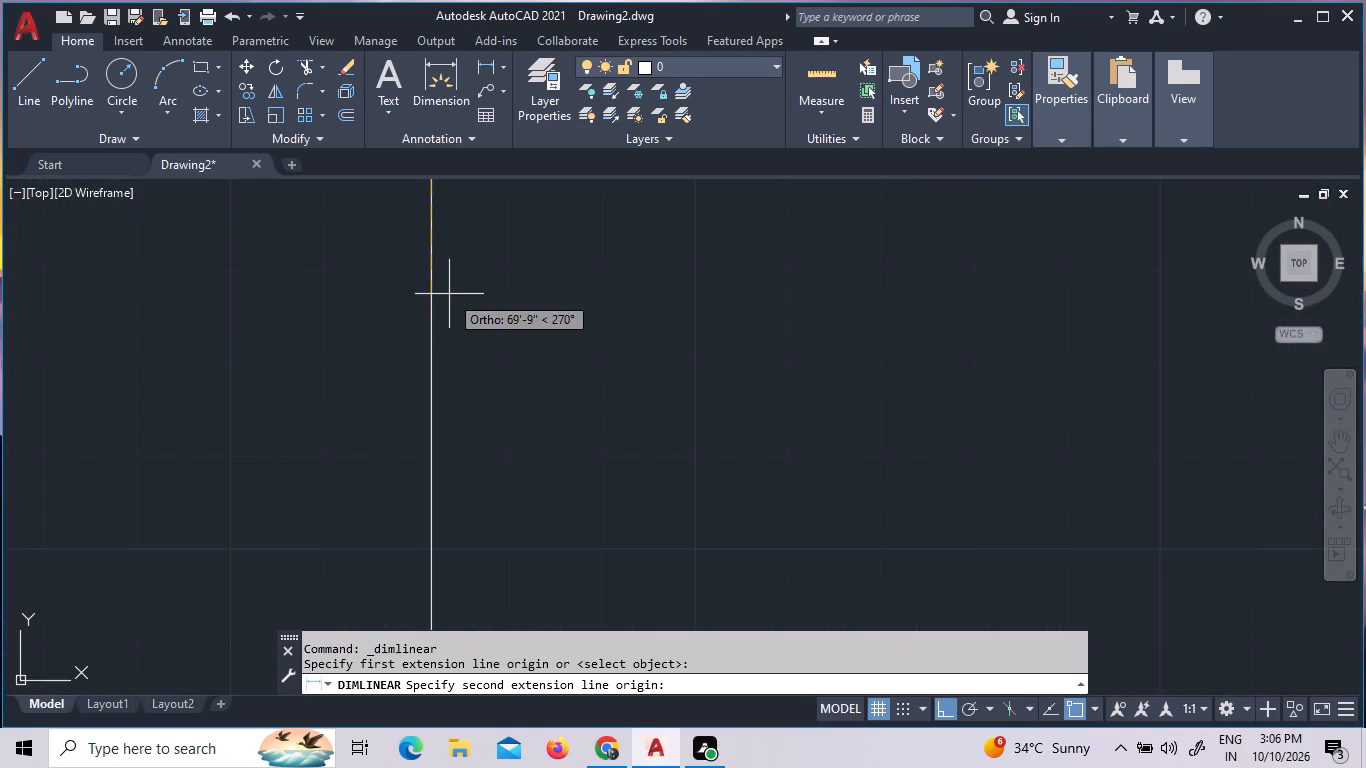
left_click(433, 294)
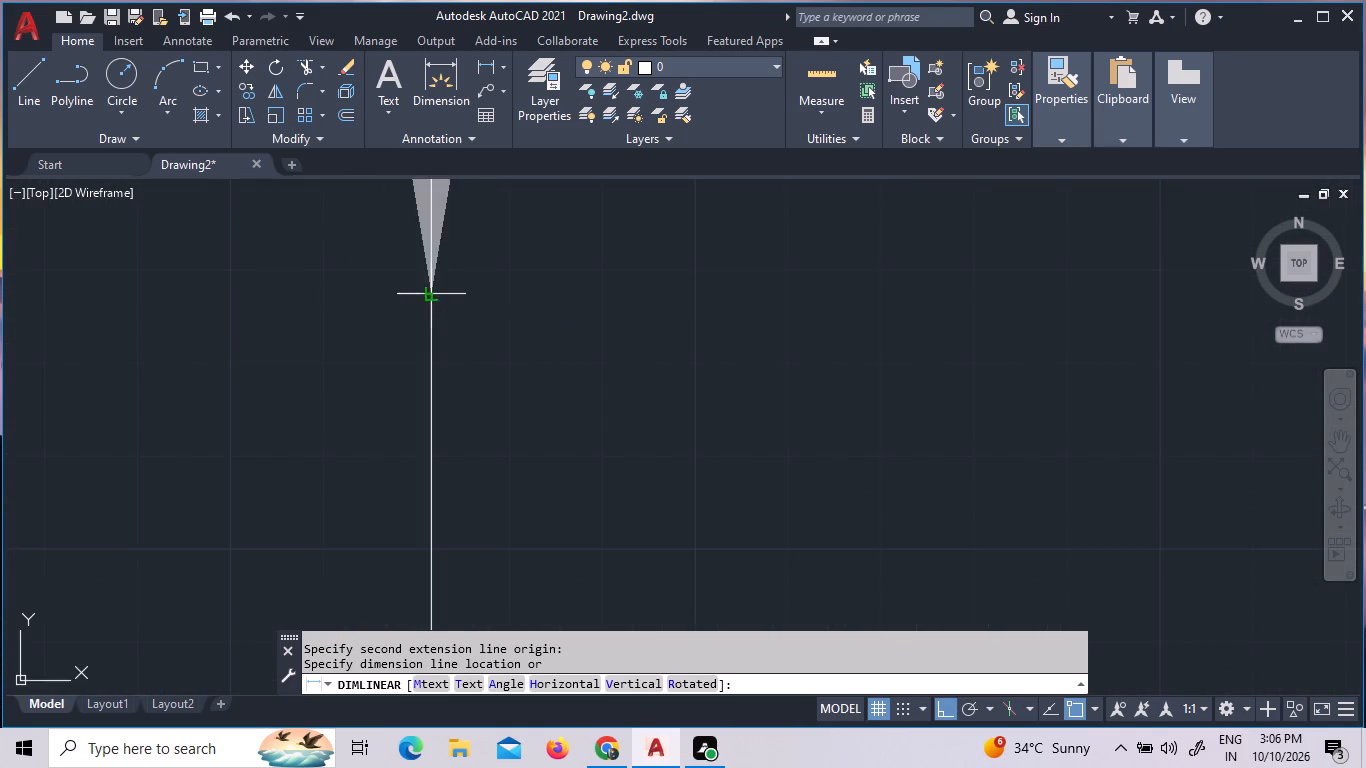
scroll(174, 303, "down", 4)
scroll(214, 385, "down", 8)
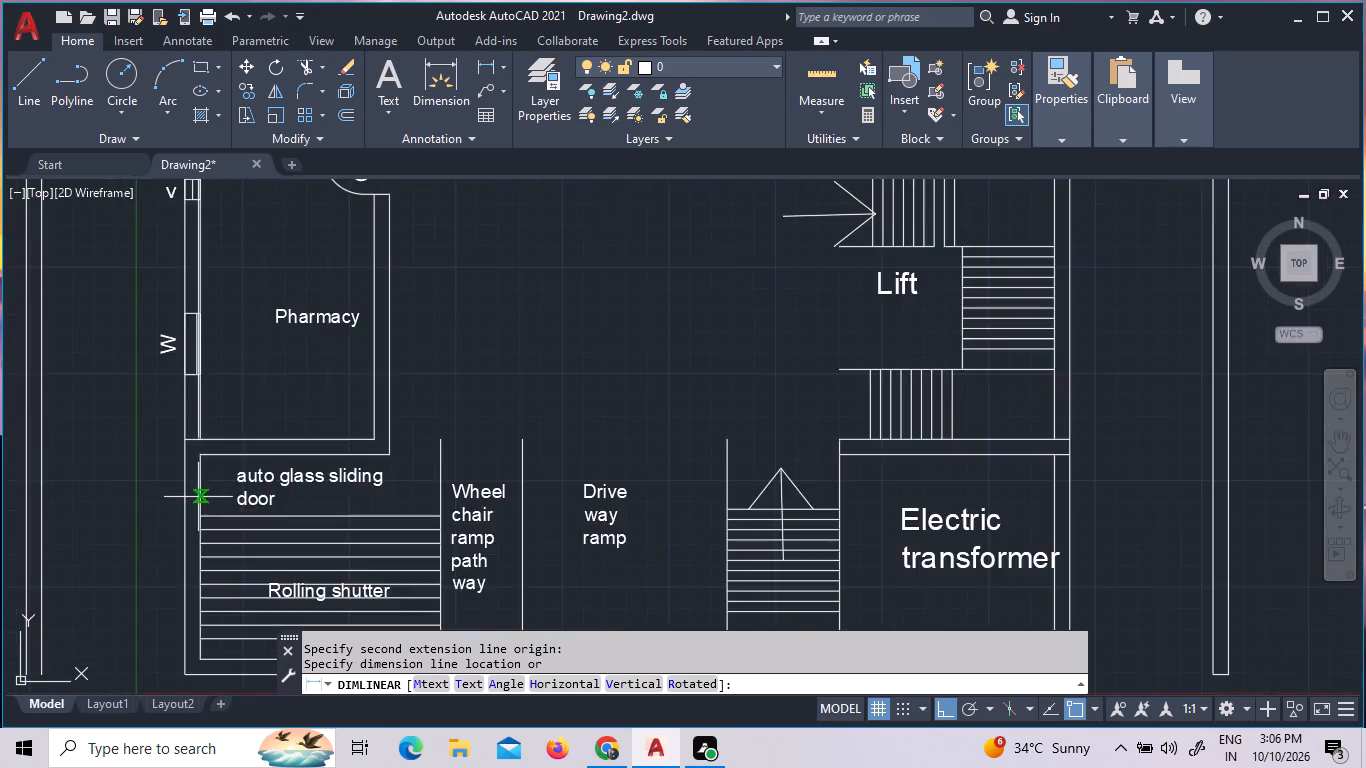
scroll(198, 497, "down", 3)
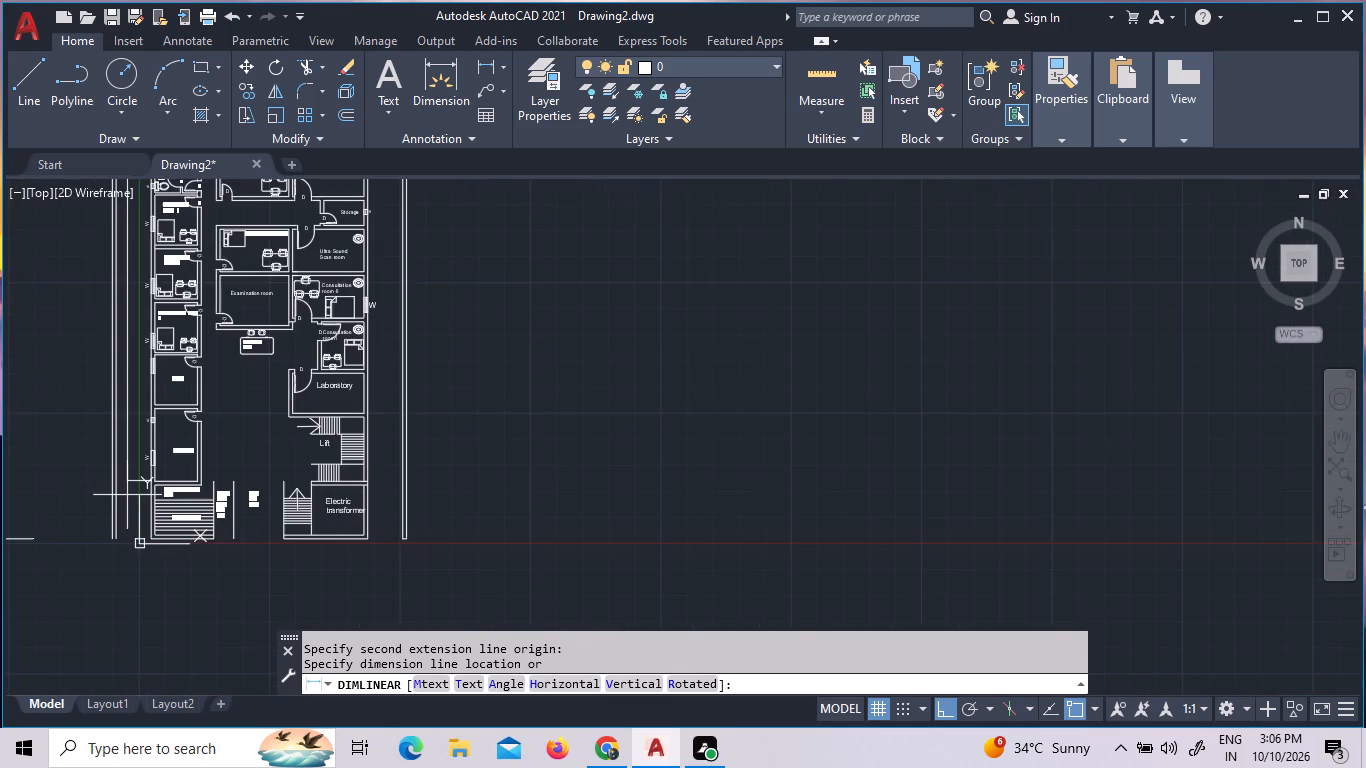
scroll(72, 492, "down", 3)
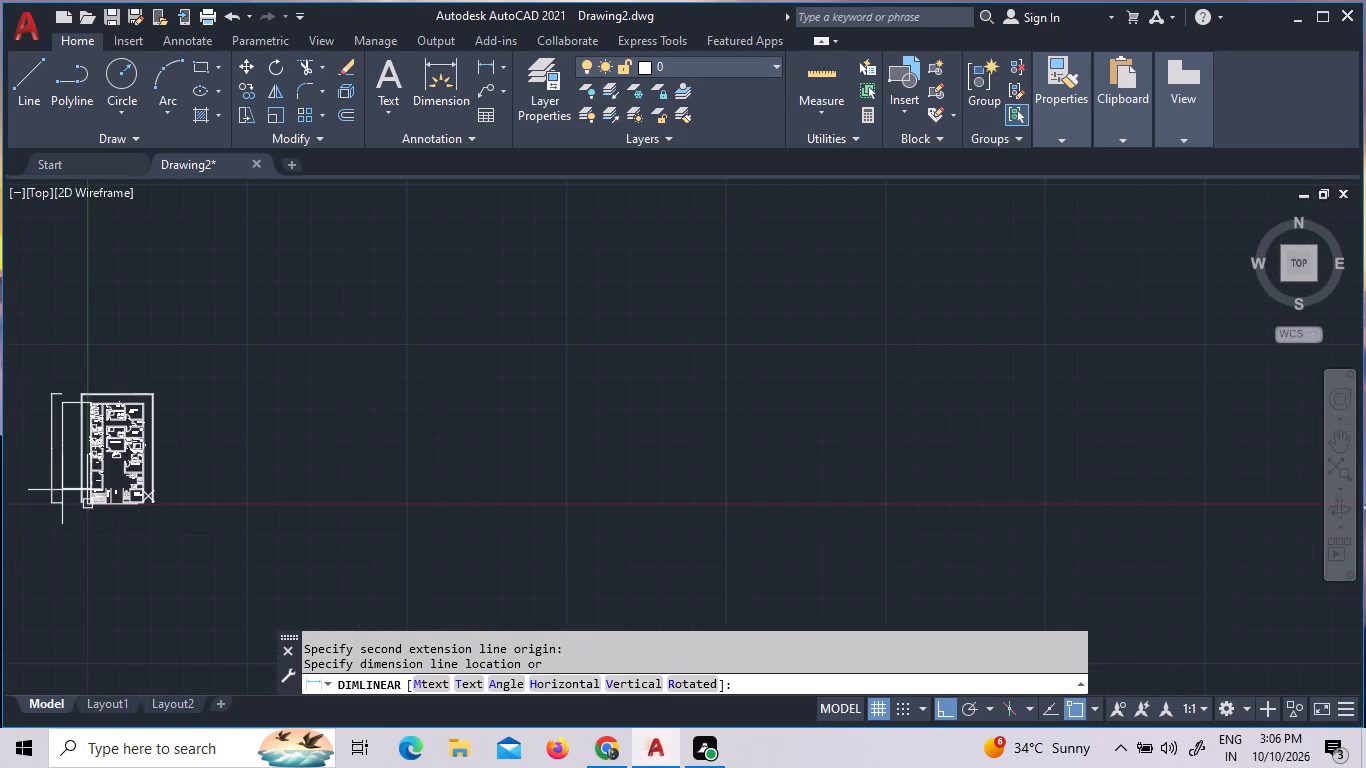
left_click(62, 490)
Add a linear dimension from the building's northwest corner to Consultation Room 1's inner northwest corner, placed just inside the west wall's dimension line.
scroll(93, 415, "up", 4)
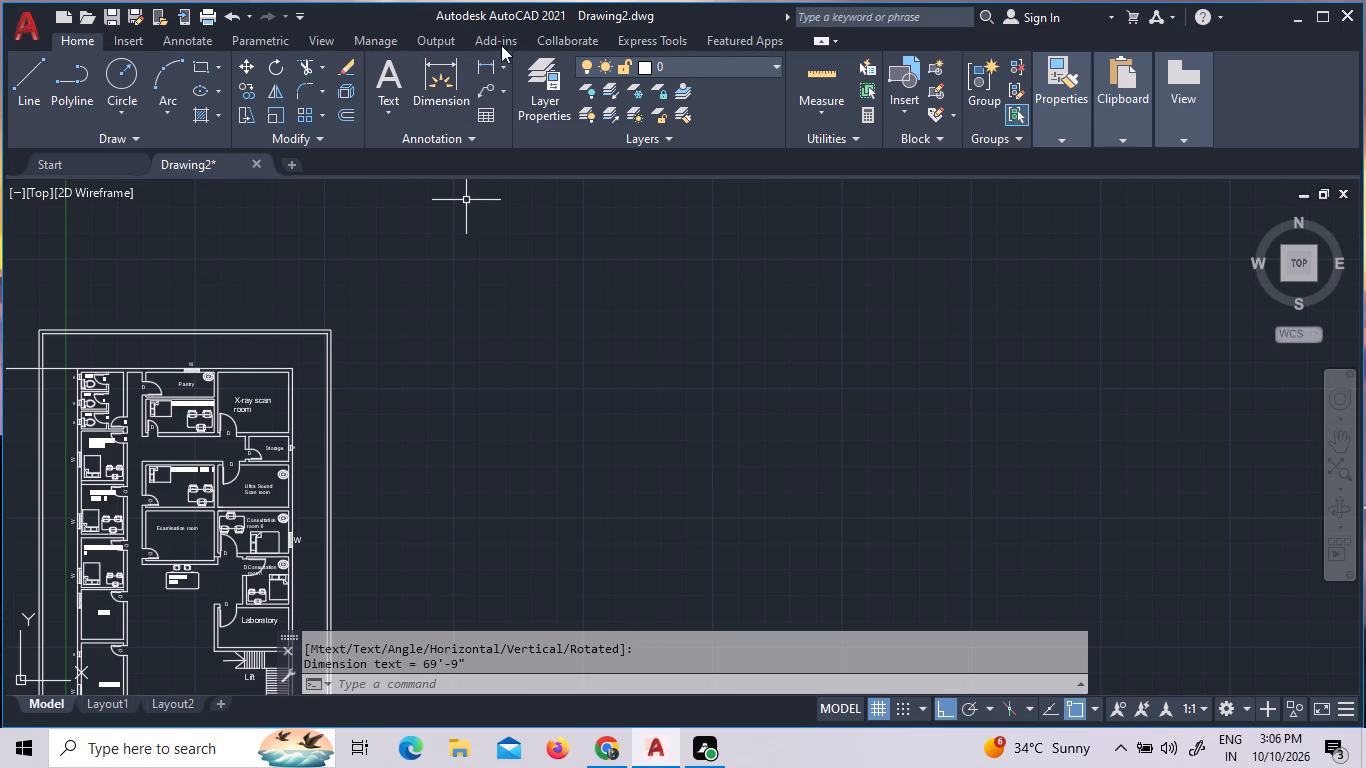
left_click(488, 68)
scroll(28, 418, "up", 3)
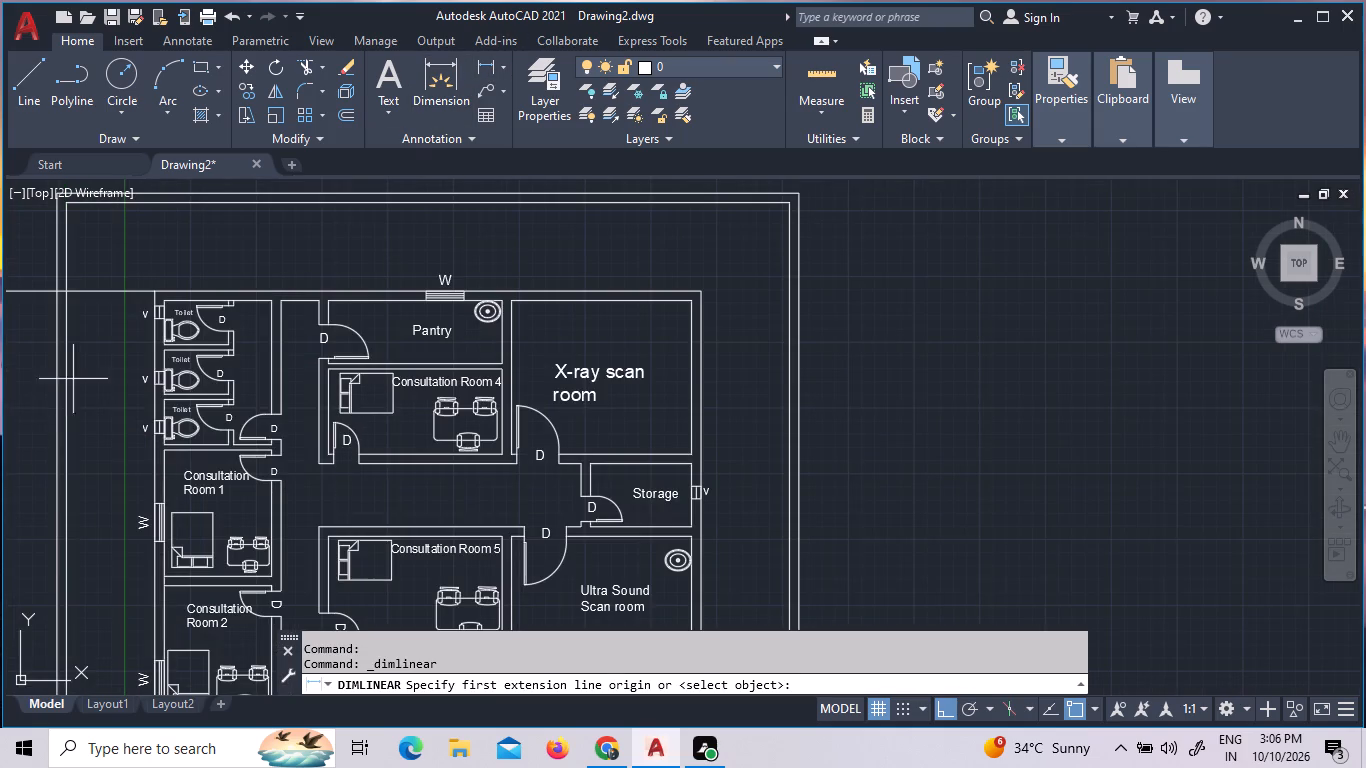
scroll(94, 359, "up", 3)
scroll(154, 433, "down", 4)
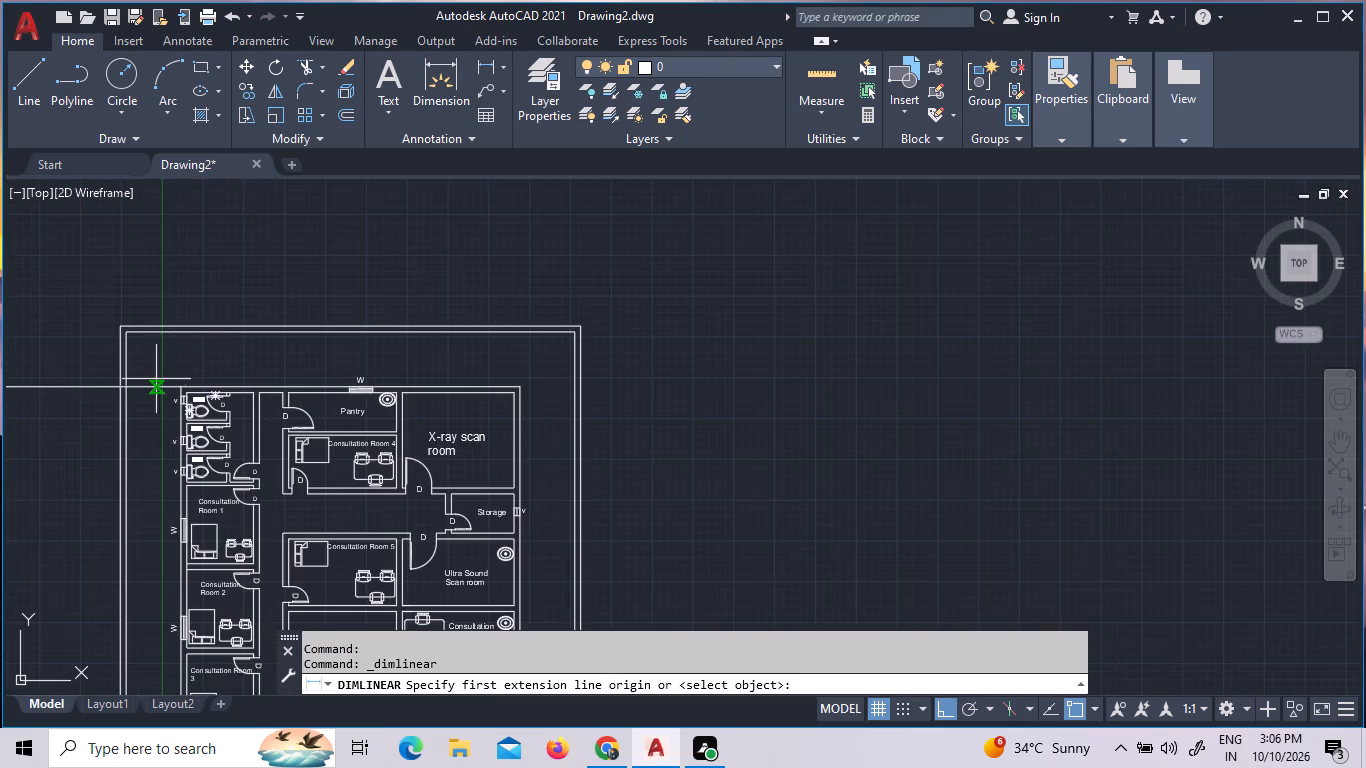
scroll(154, 380, "up", 3)
scroll(183, 386, "down", 1)
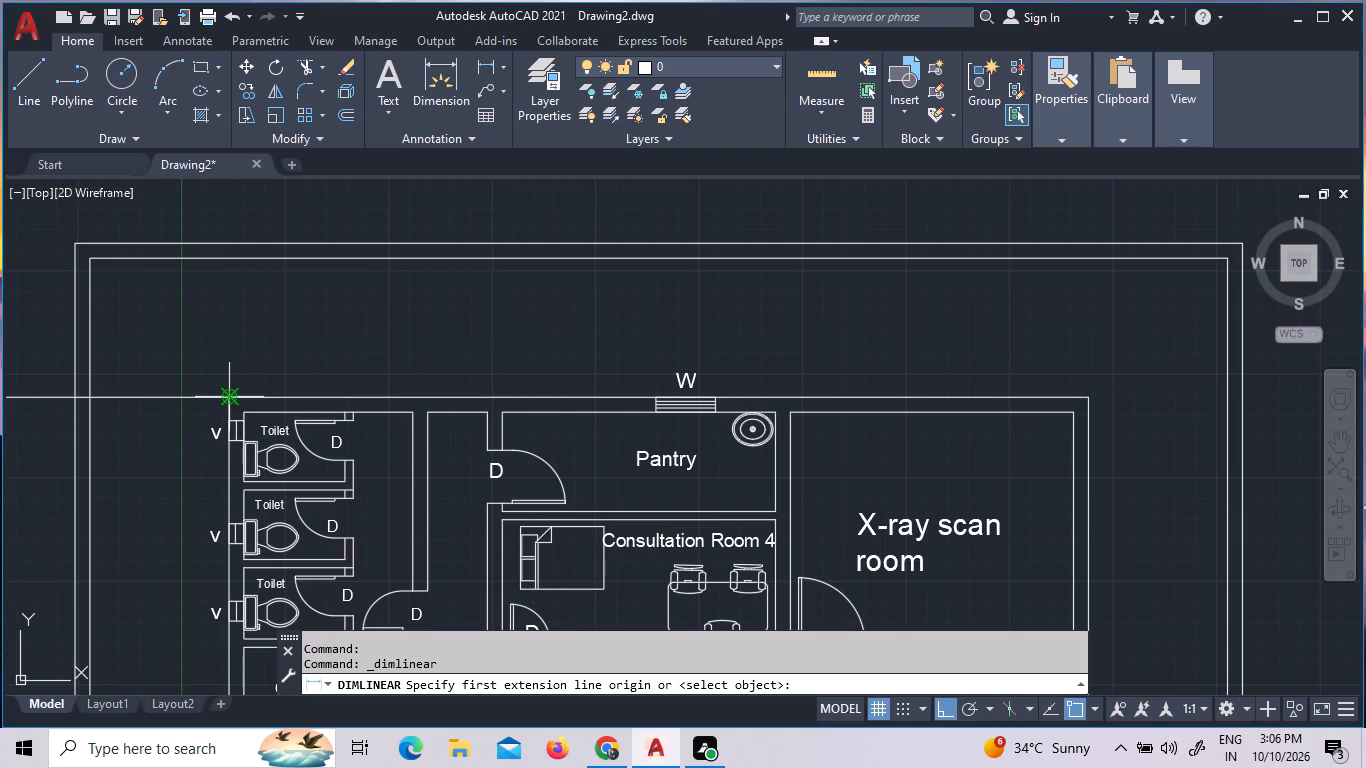
left_click(228, 395)
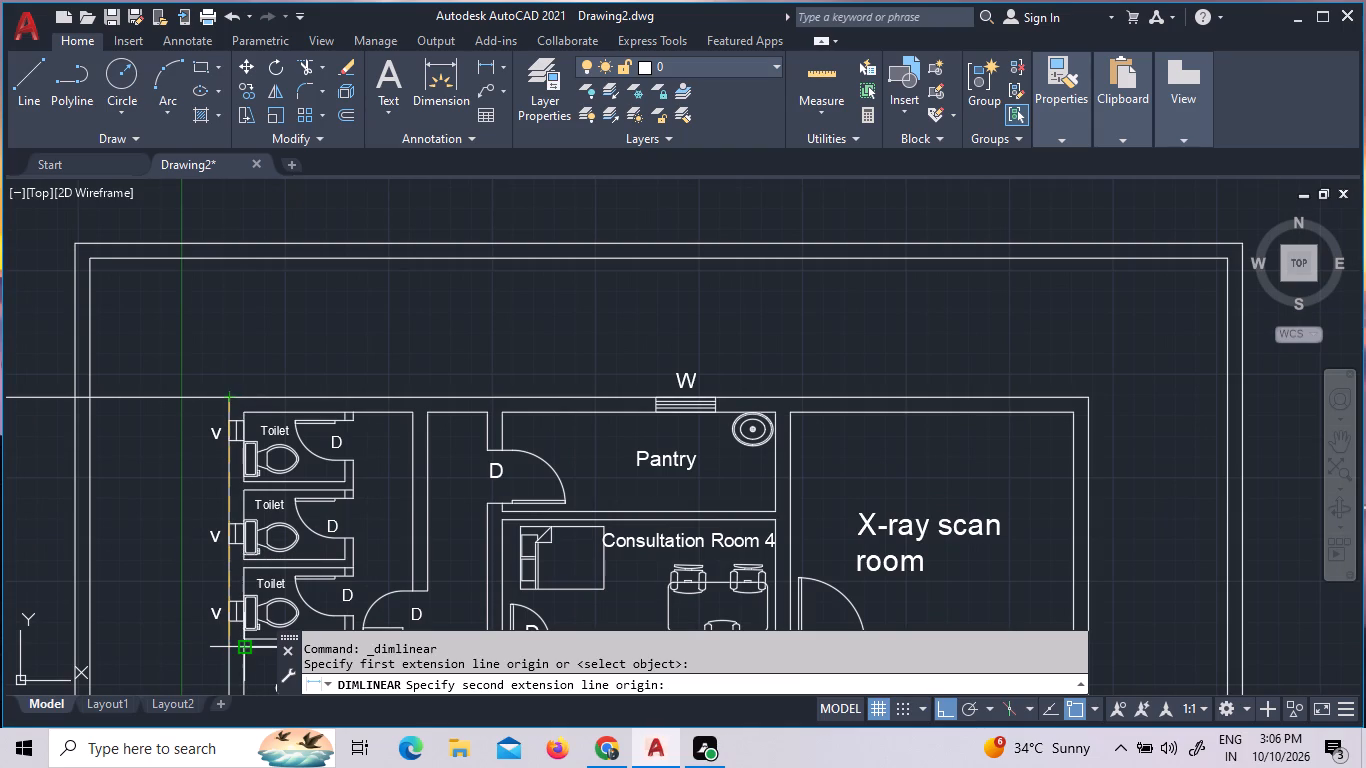
left_click(244, 651)
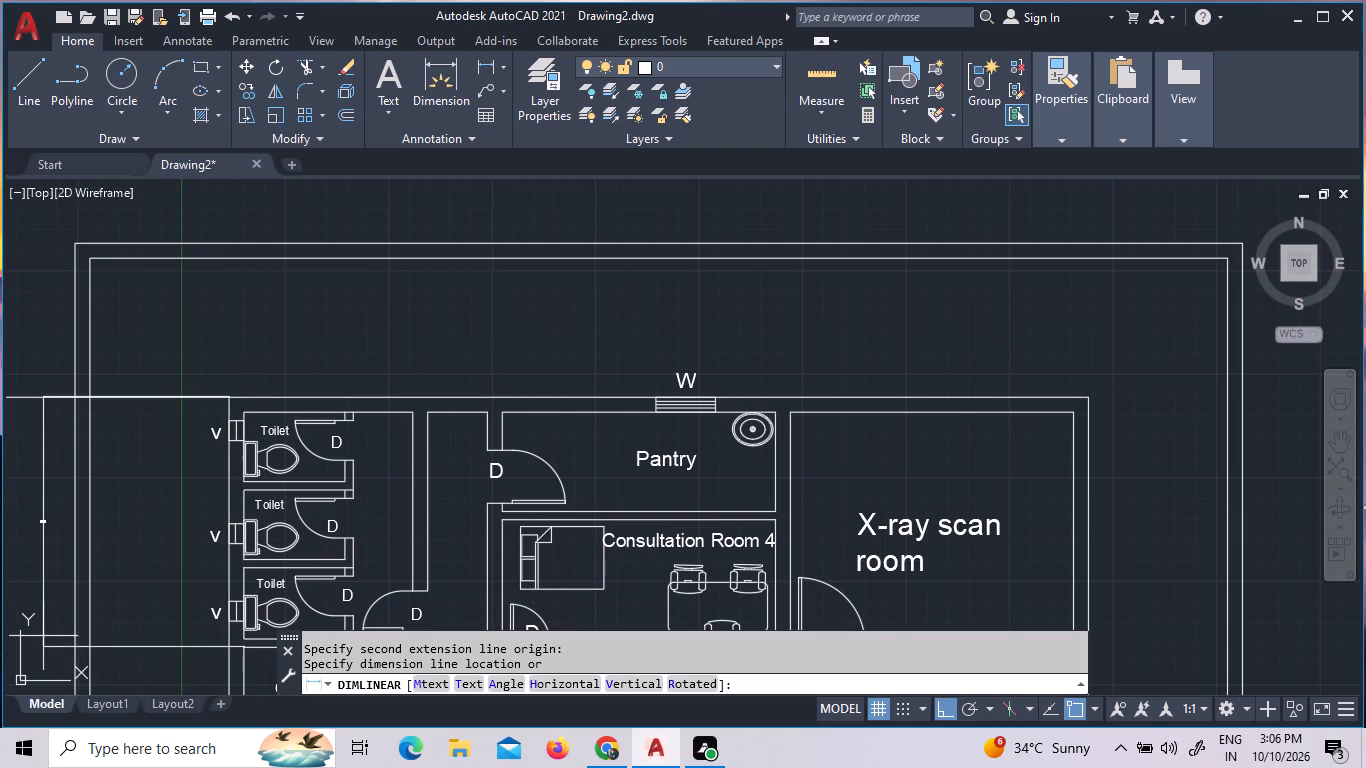
scroll(7, 630, "down", 8)
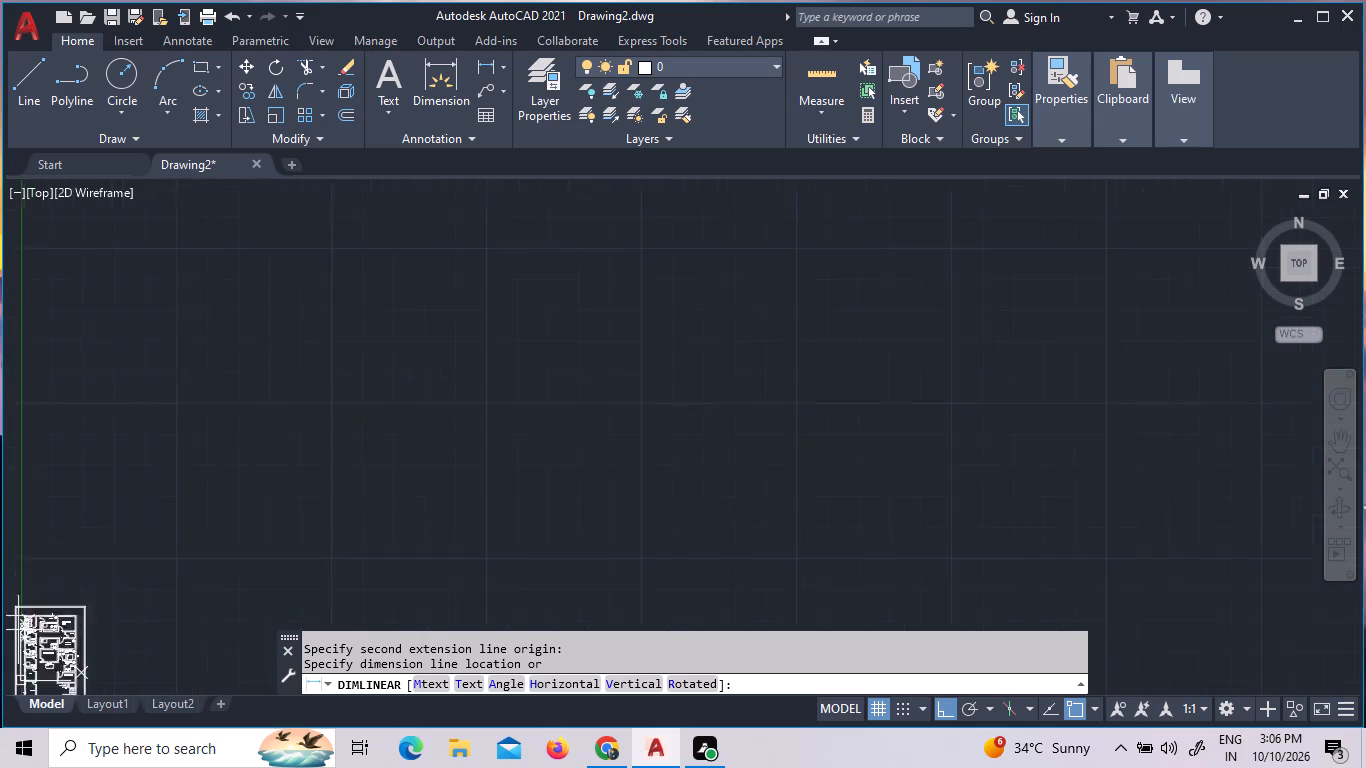
scroll(617, 589, "up", 2)
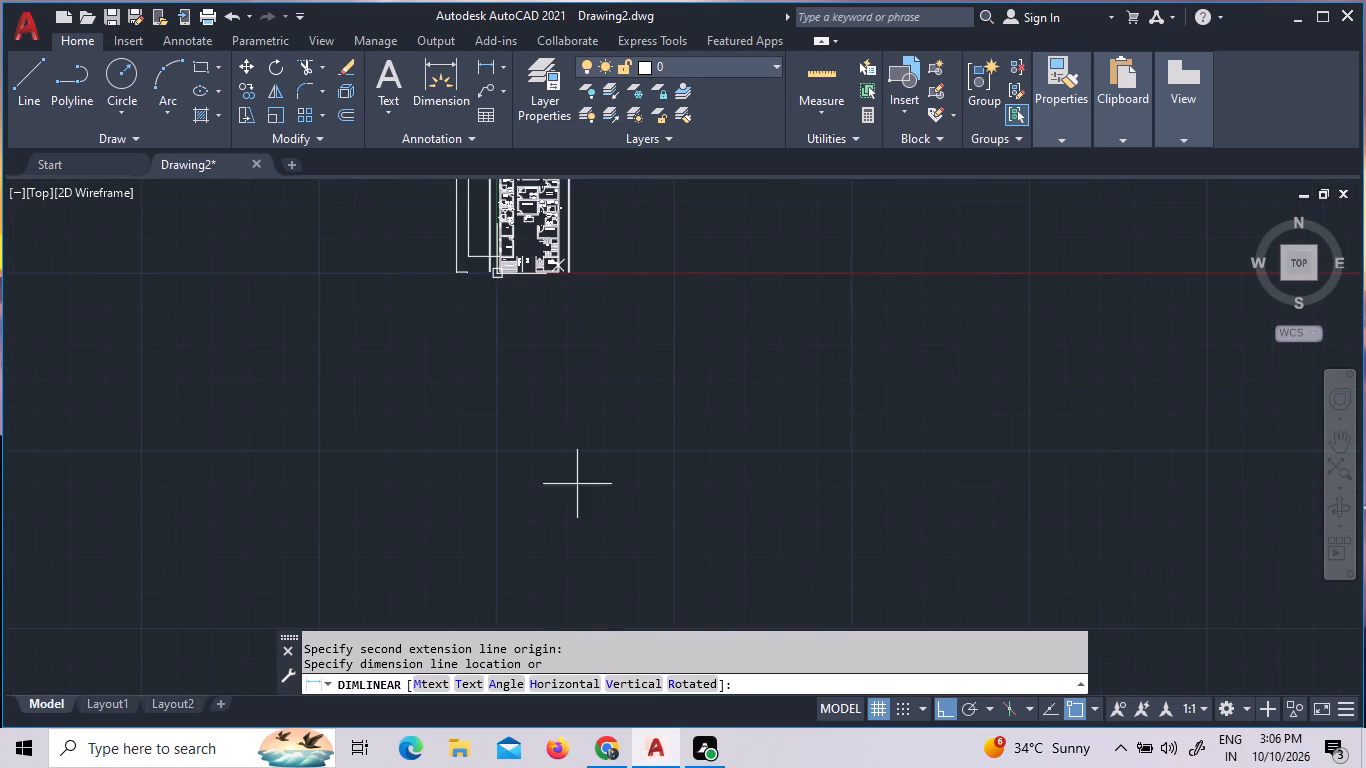
scroll(550, 477, "down", 4)
middle_click_drag(505, 376, 497, 560)
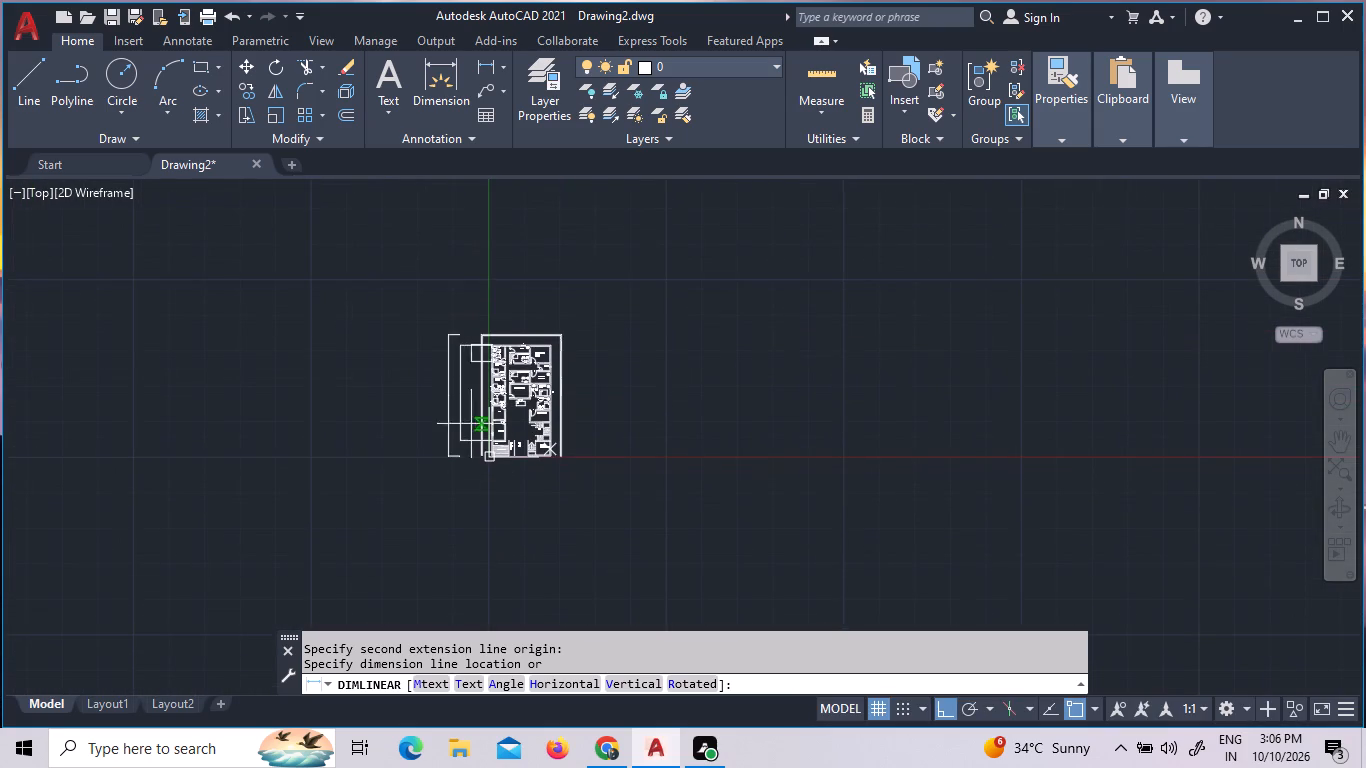
scroll(471, 375, "up", 2)
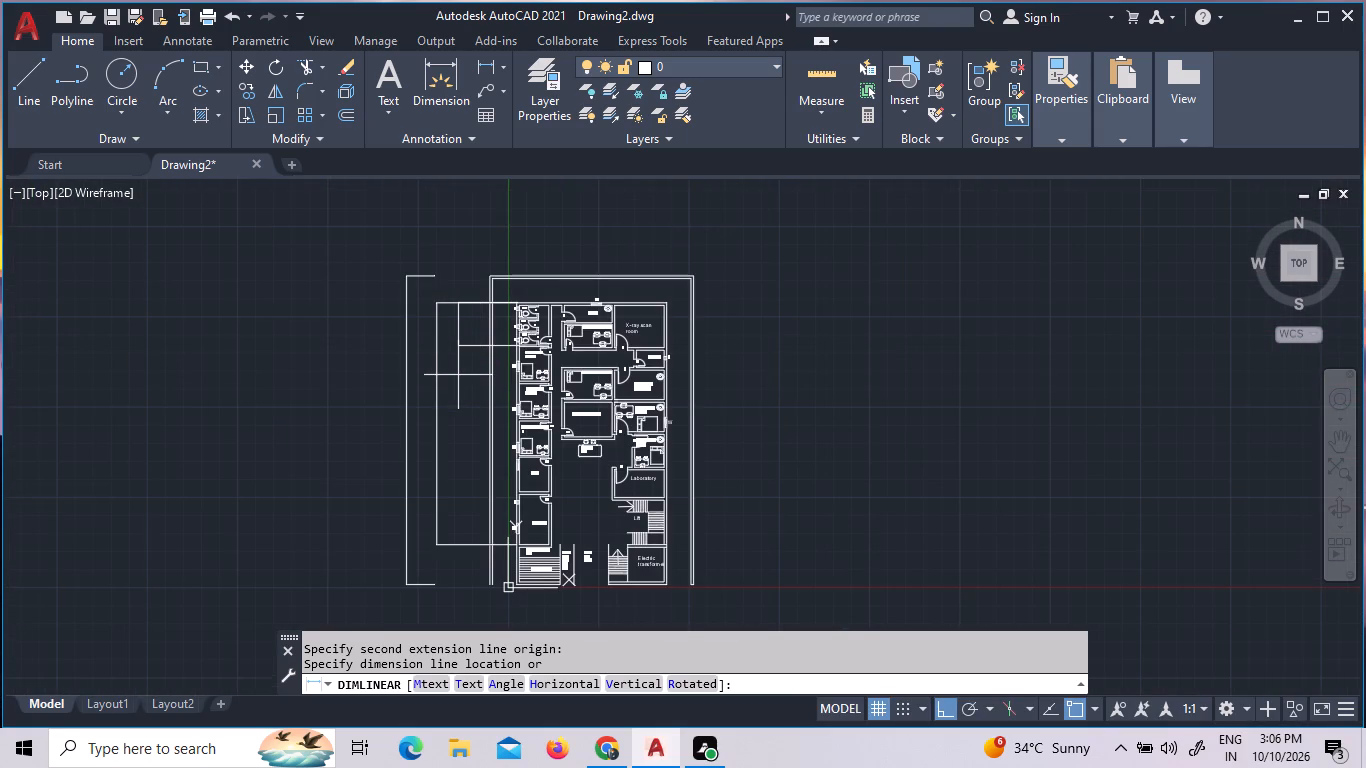
left_click(454, 378)
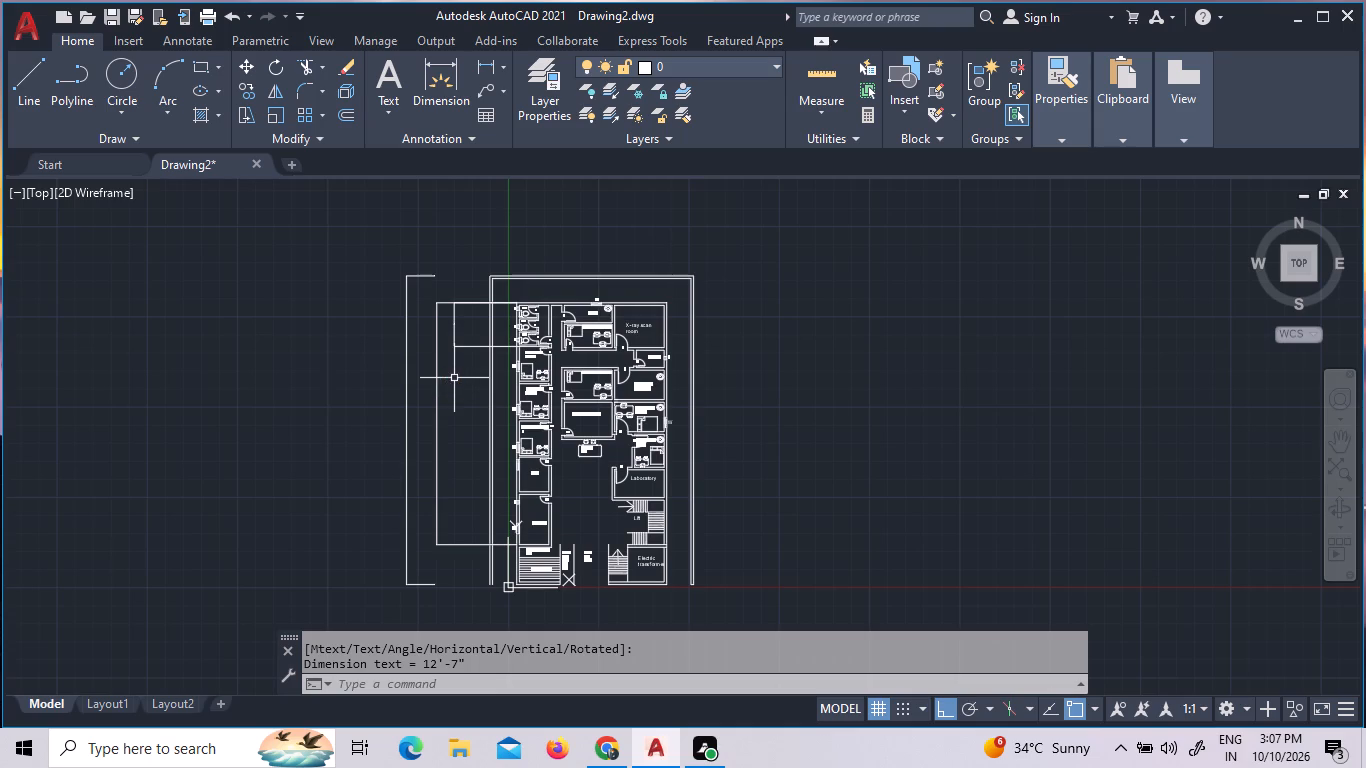
Dimension from Consultation Room 1's inner northwest corner to Consultation Room 2's, in line with the toilet block's dimension.
left_click(487, 61)
scroll(518, 363, "up", 3)
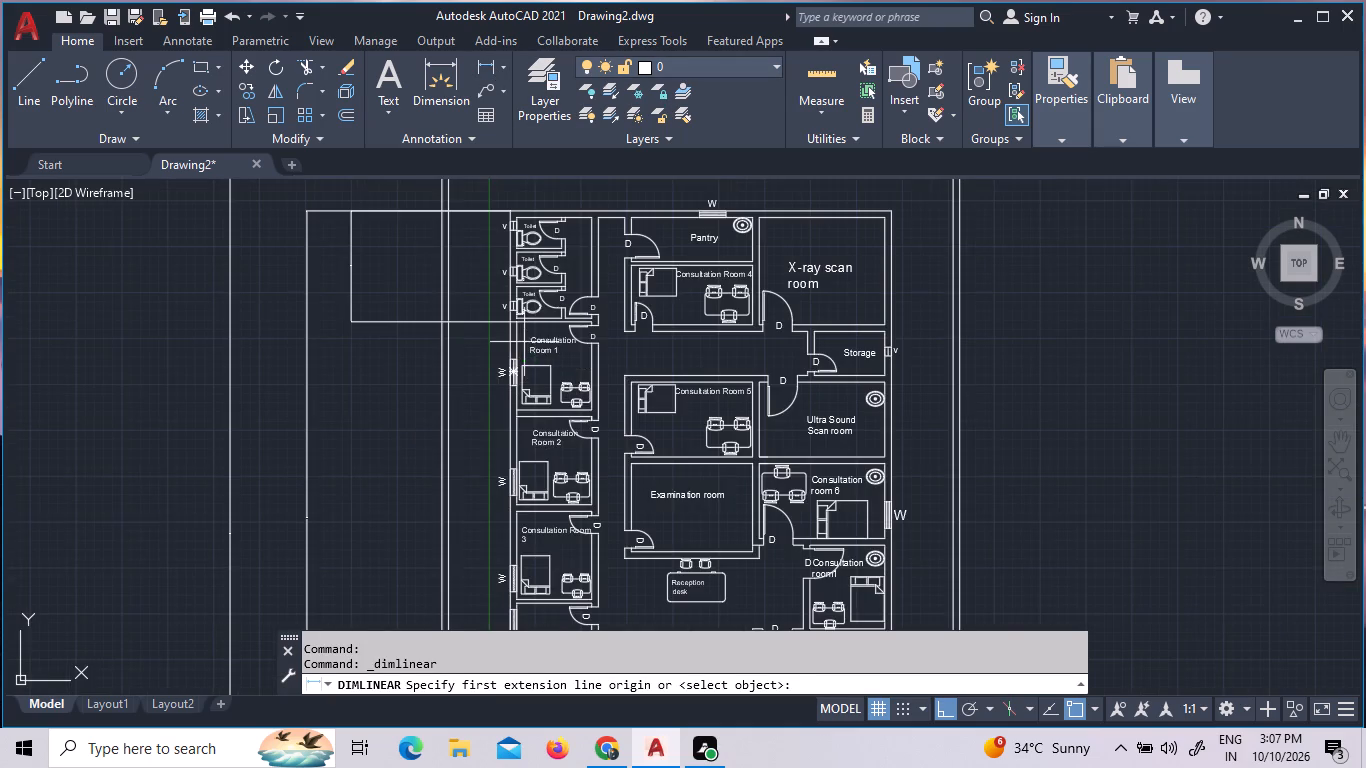
scroll(523, 341, "up", 2)
left_click(508, 290)
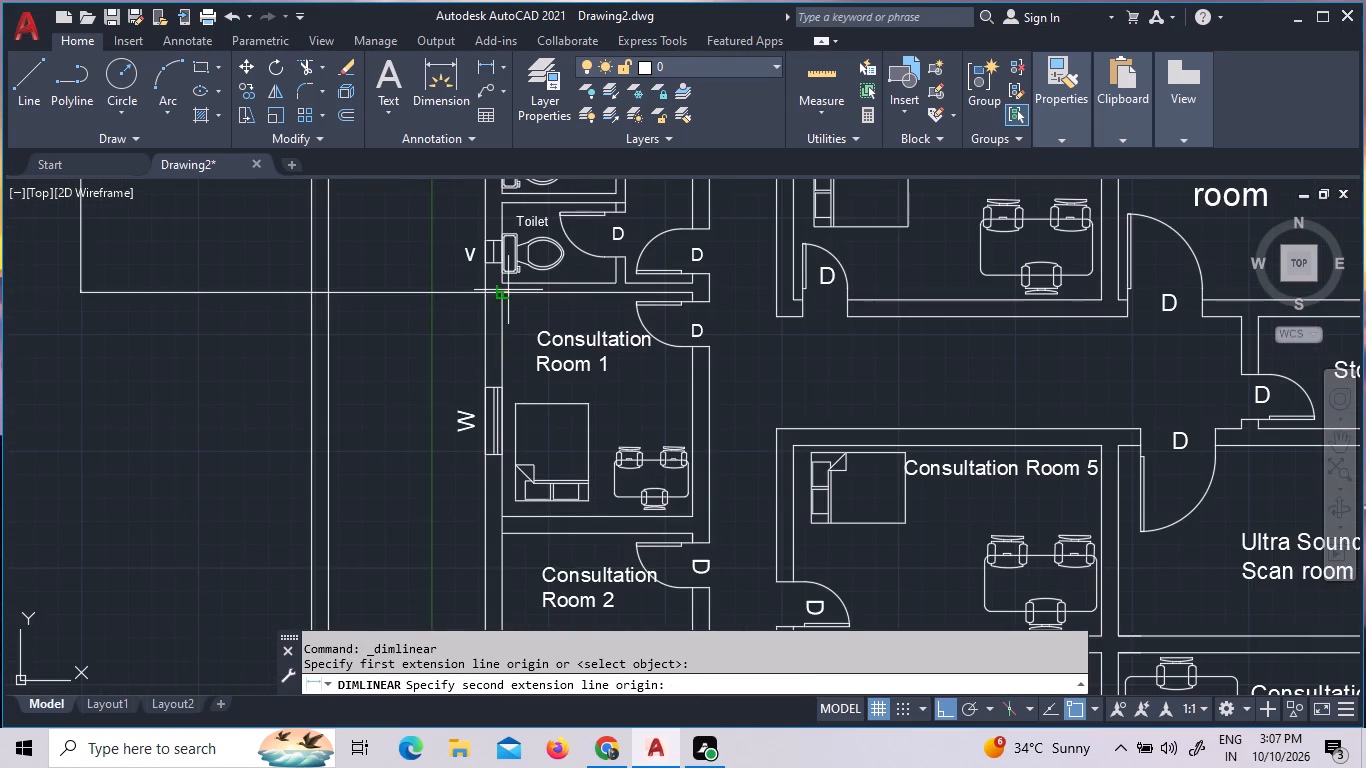
left_click(498, 539)
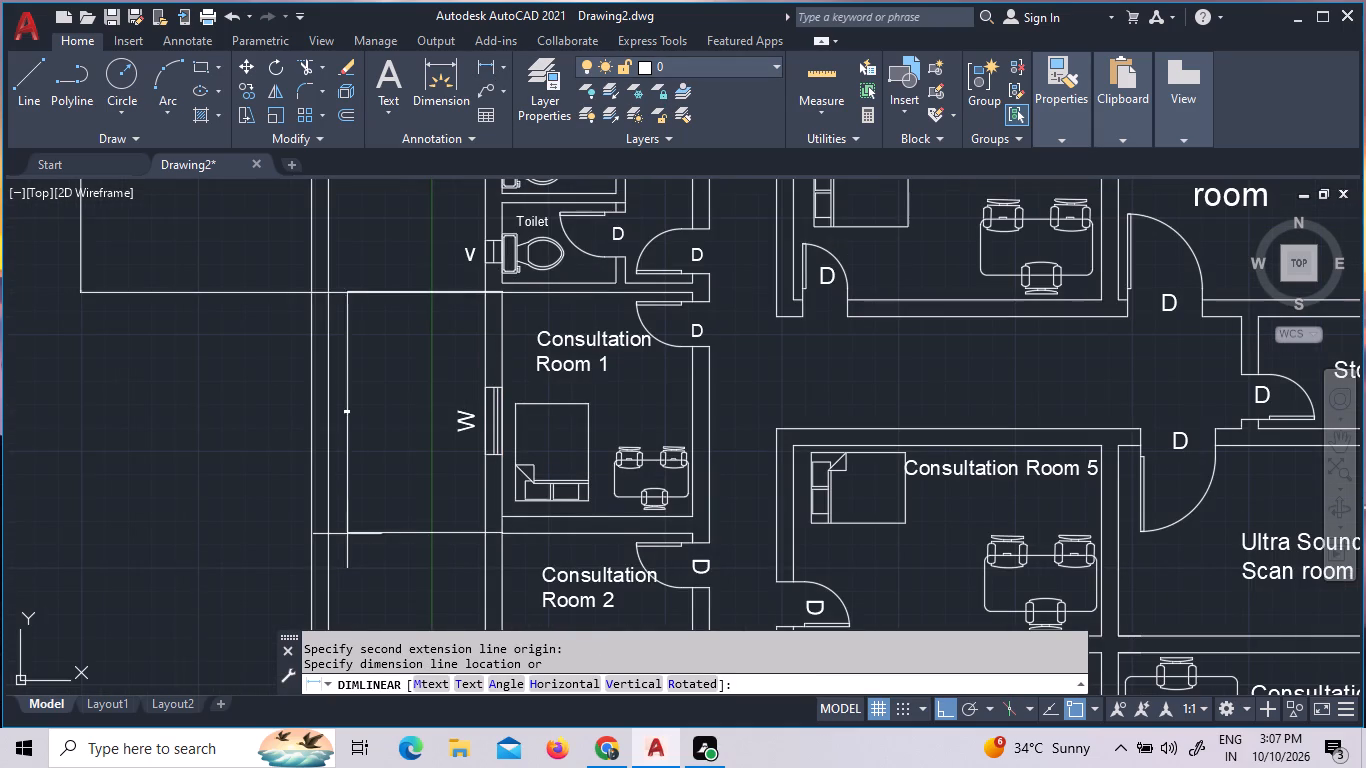
left_click(79, 524)
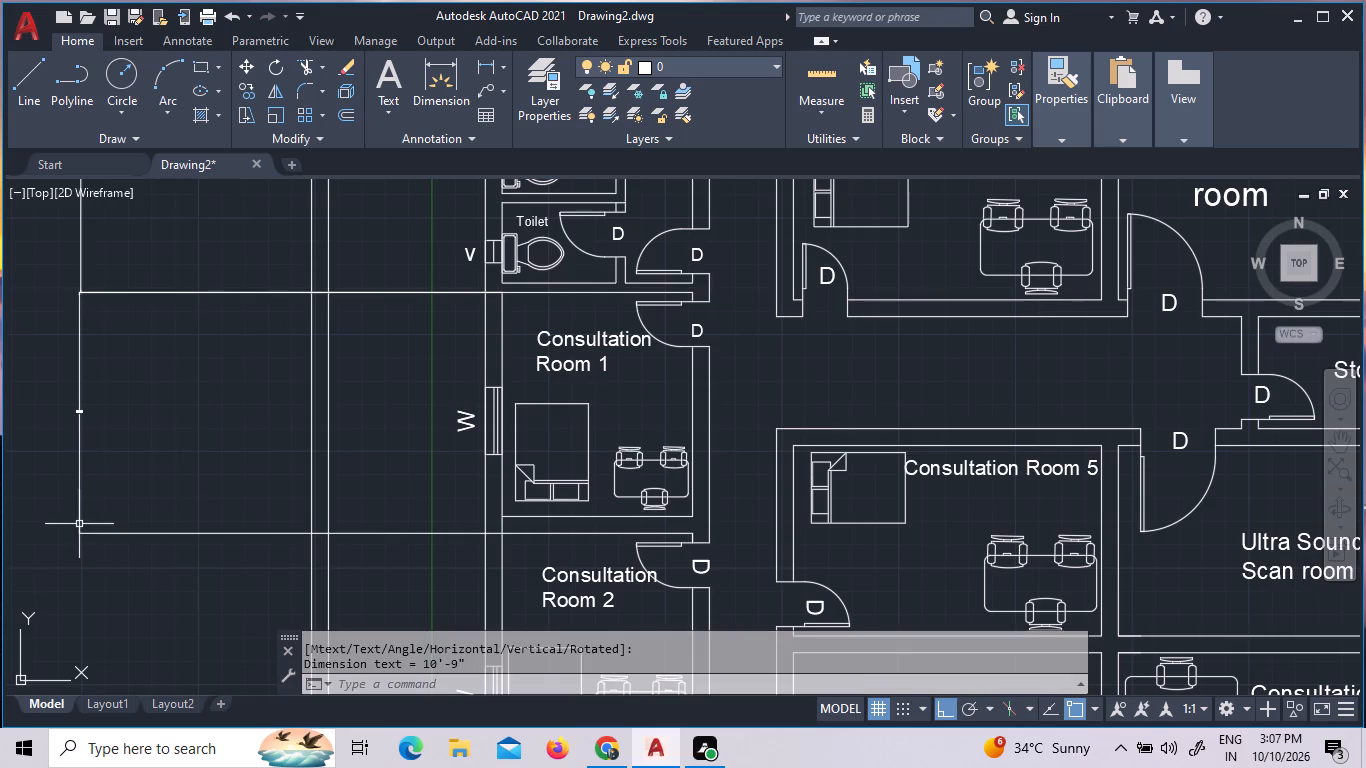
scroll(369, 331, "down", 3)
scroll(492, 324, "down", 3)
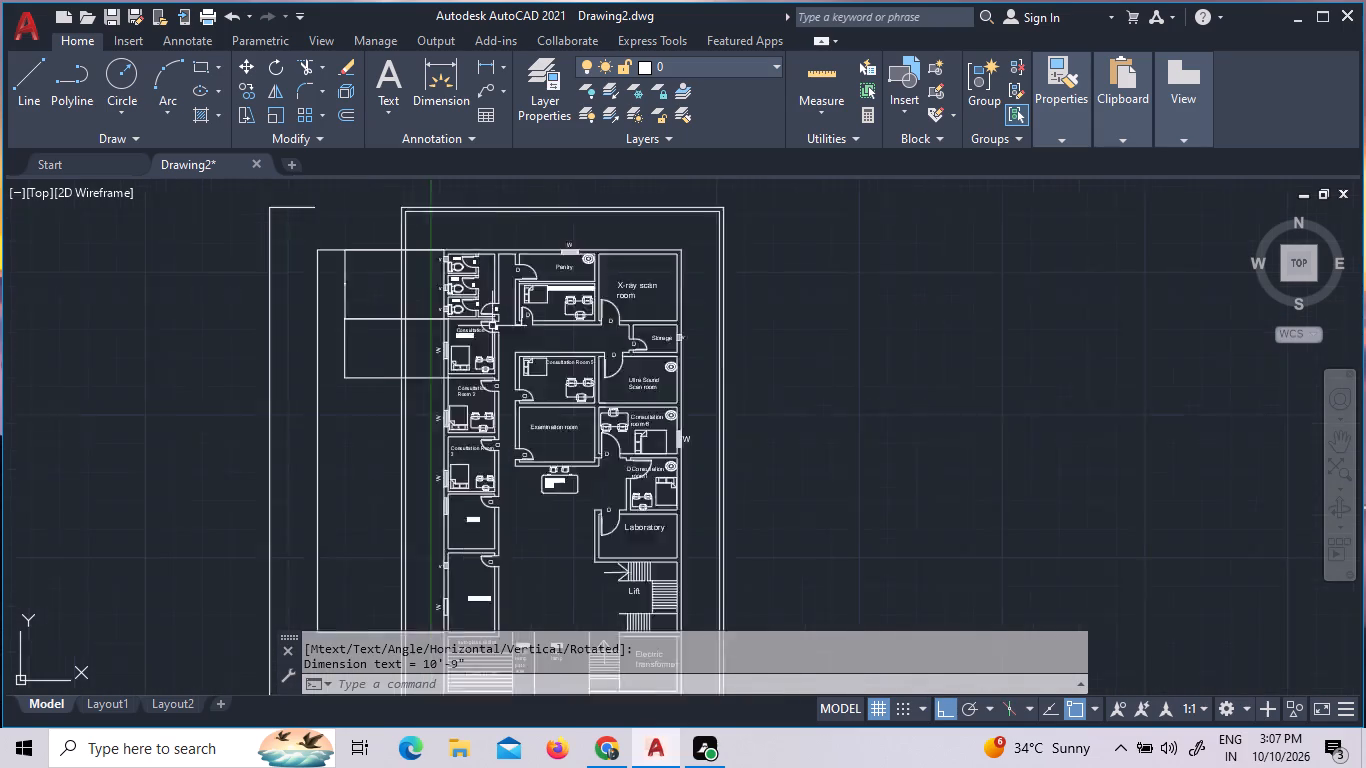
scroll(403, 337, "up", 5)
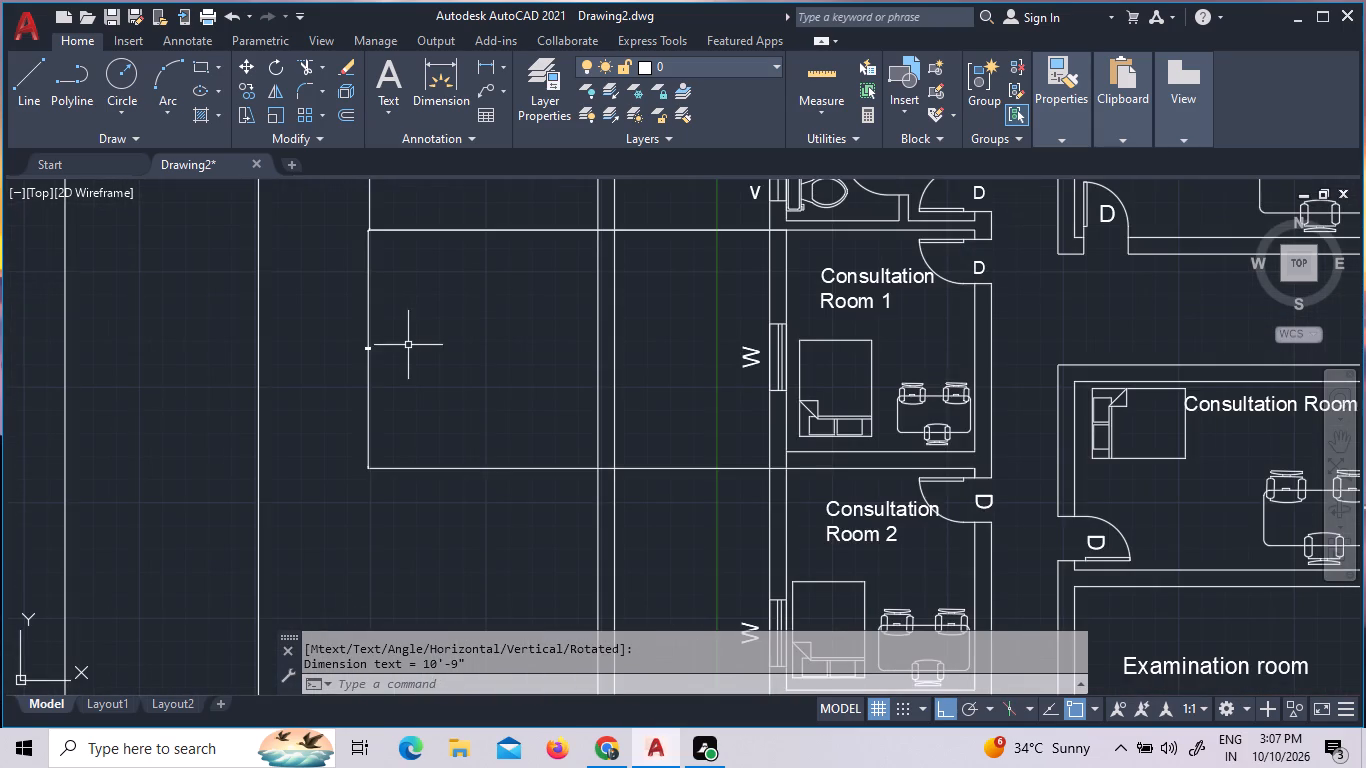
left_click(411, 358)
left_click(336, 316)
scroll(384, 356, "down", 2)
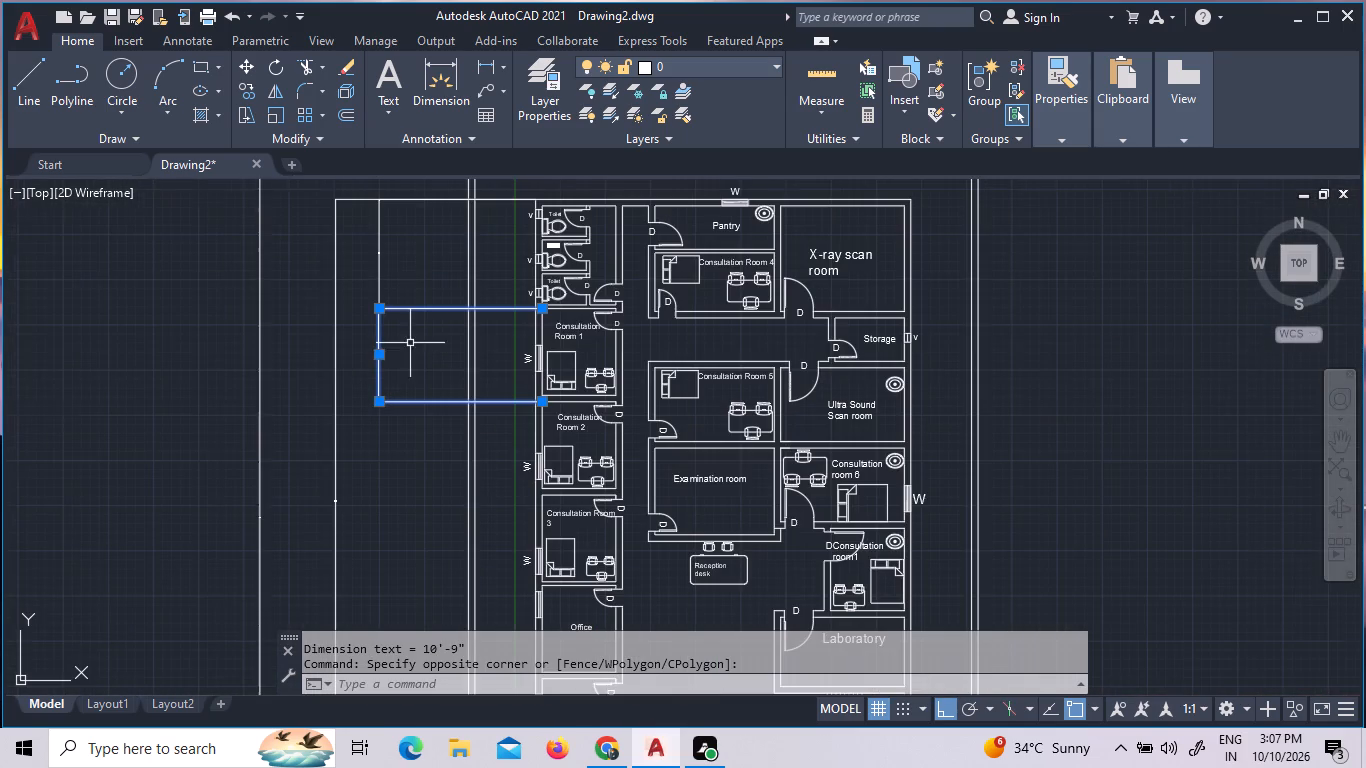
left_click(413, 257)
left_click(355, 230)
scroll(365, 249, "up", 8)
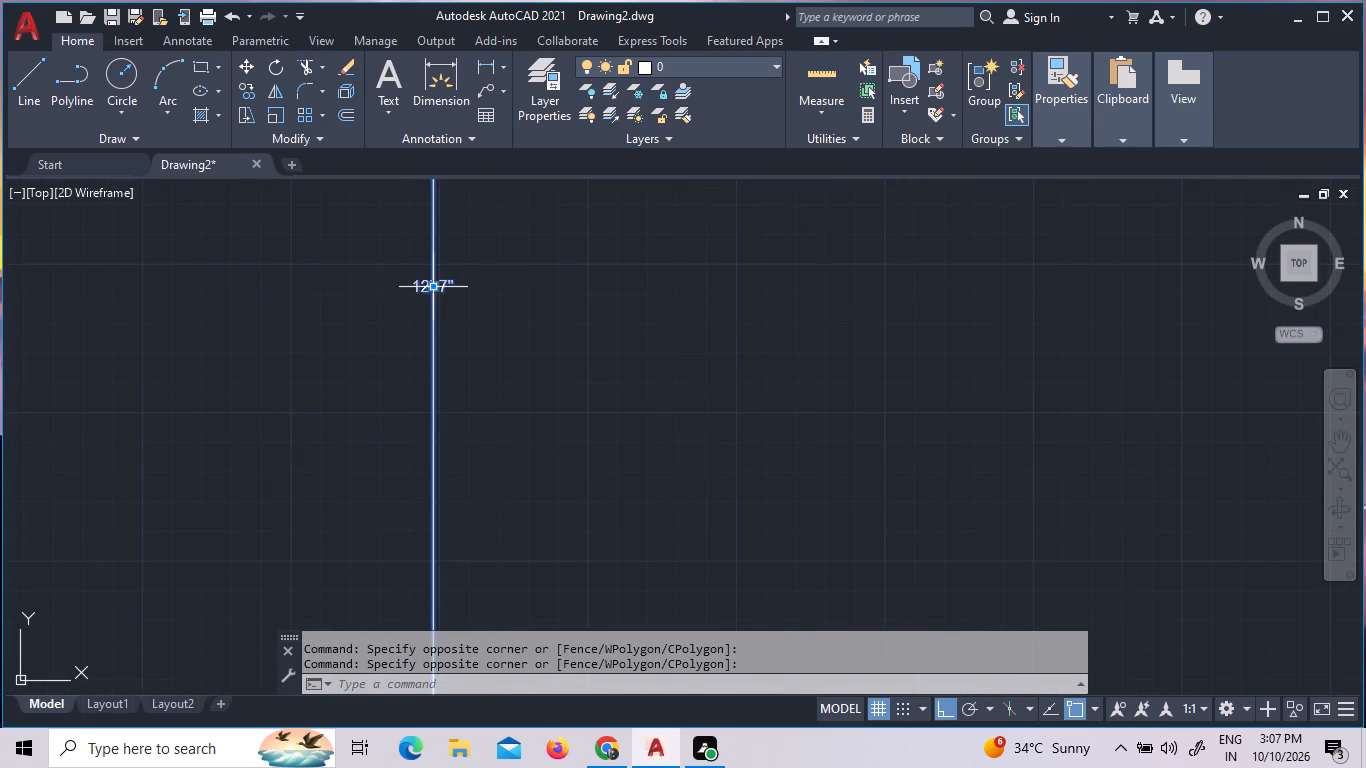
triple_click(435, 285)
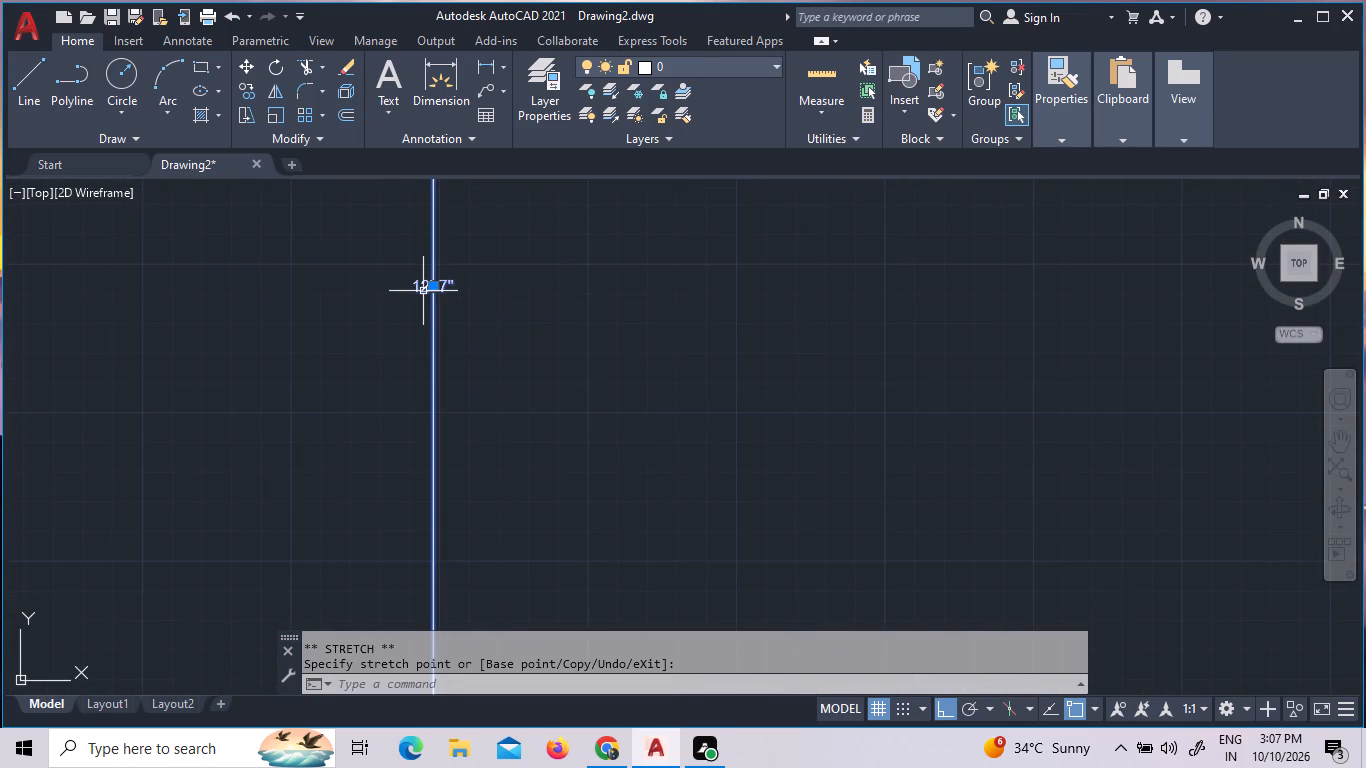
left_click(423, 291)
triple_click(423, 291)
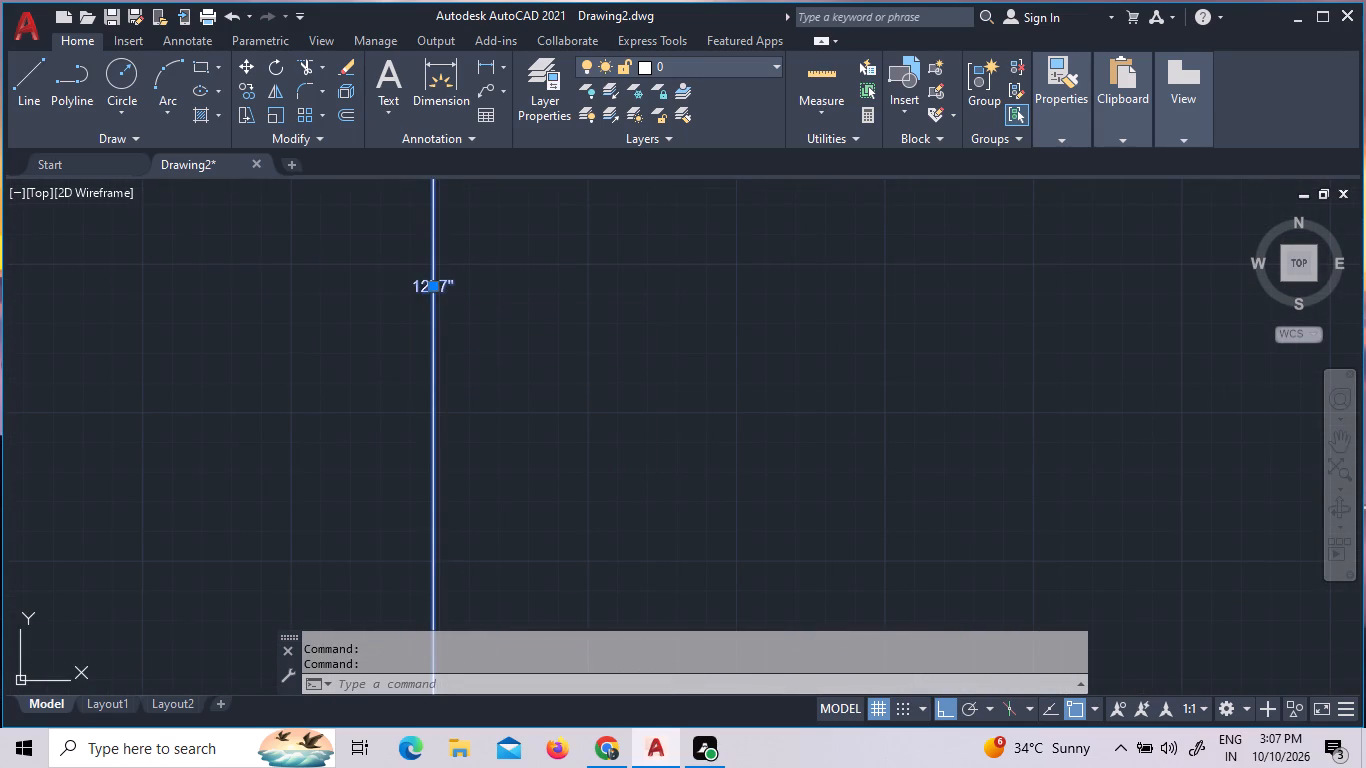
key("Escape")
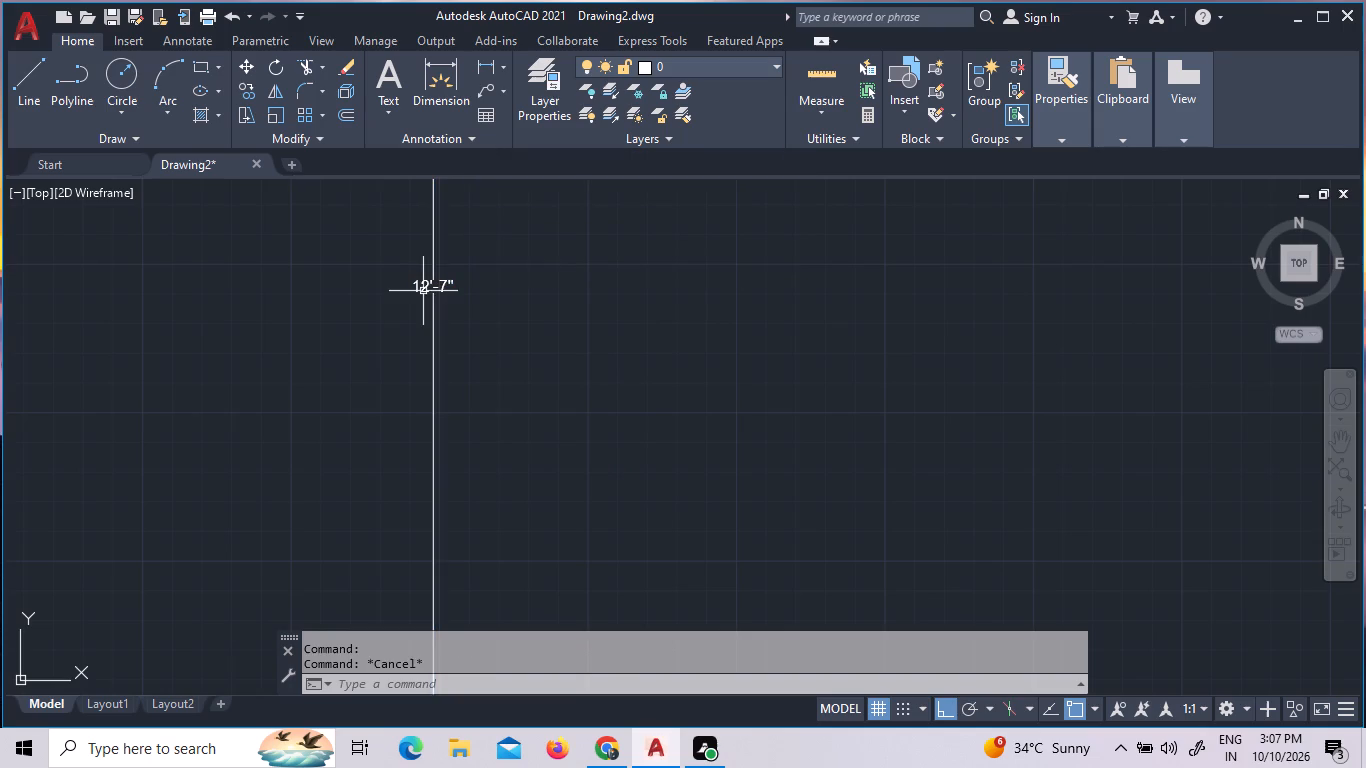
Set the text height of the toilet block's dimension to 1'-1".
triple_click(423, 290)
left_click(423, 290)
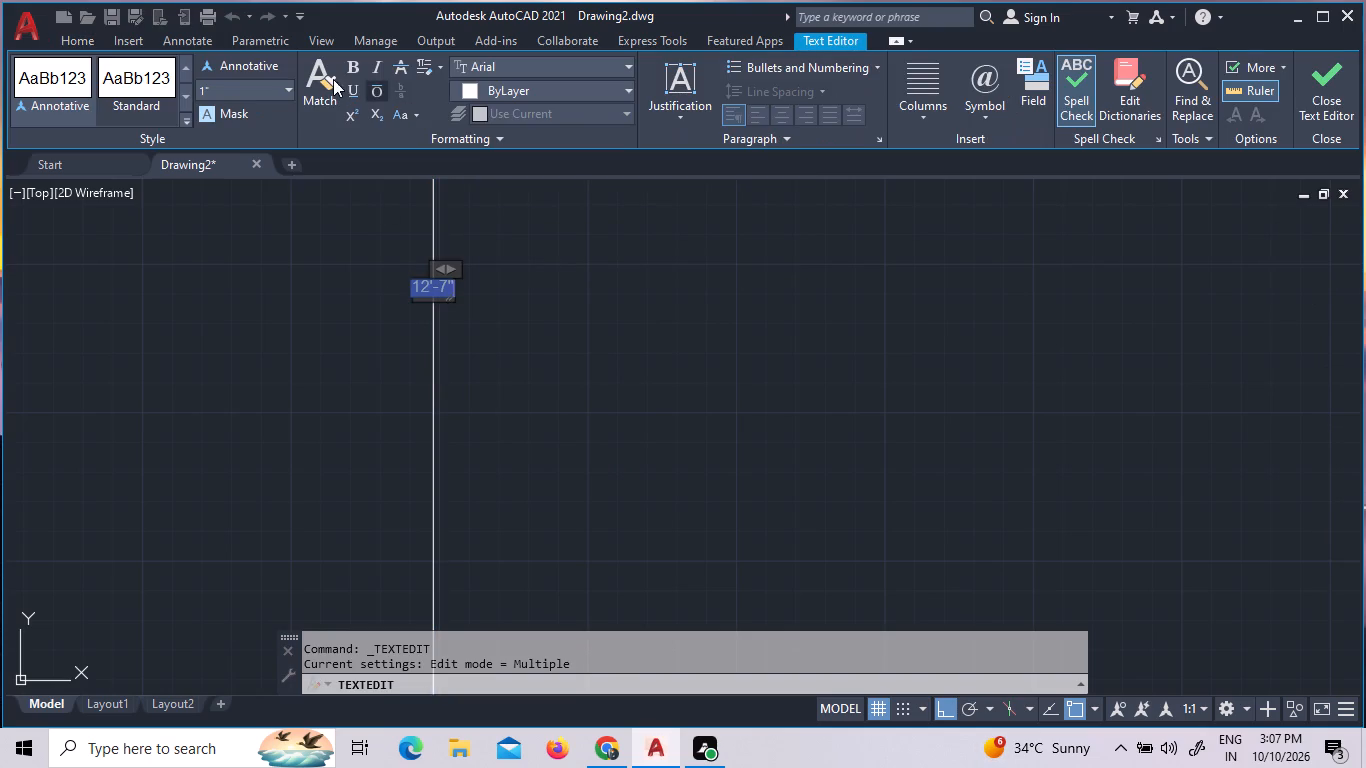
left_click(286, 93)
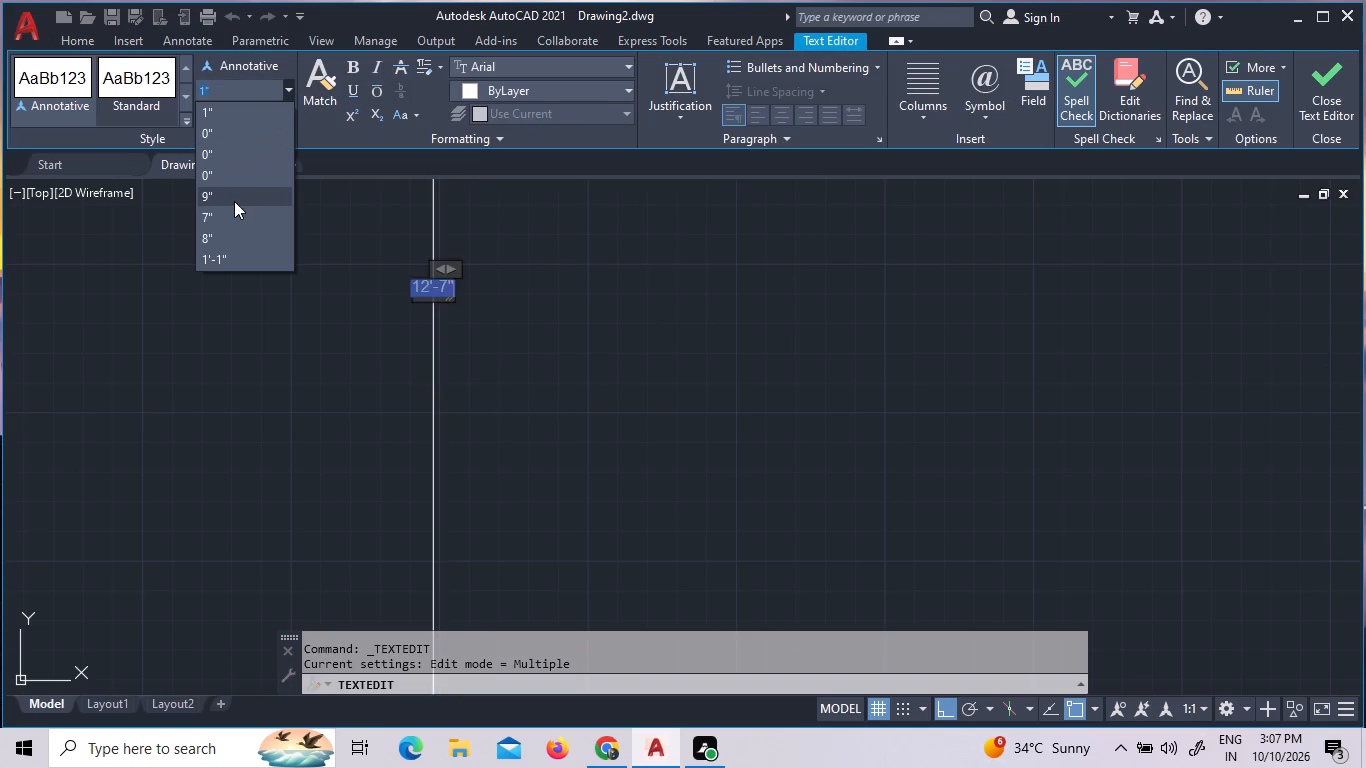
left_click(230, 249)
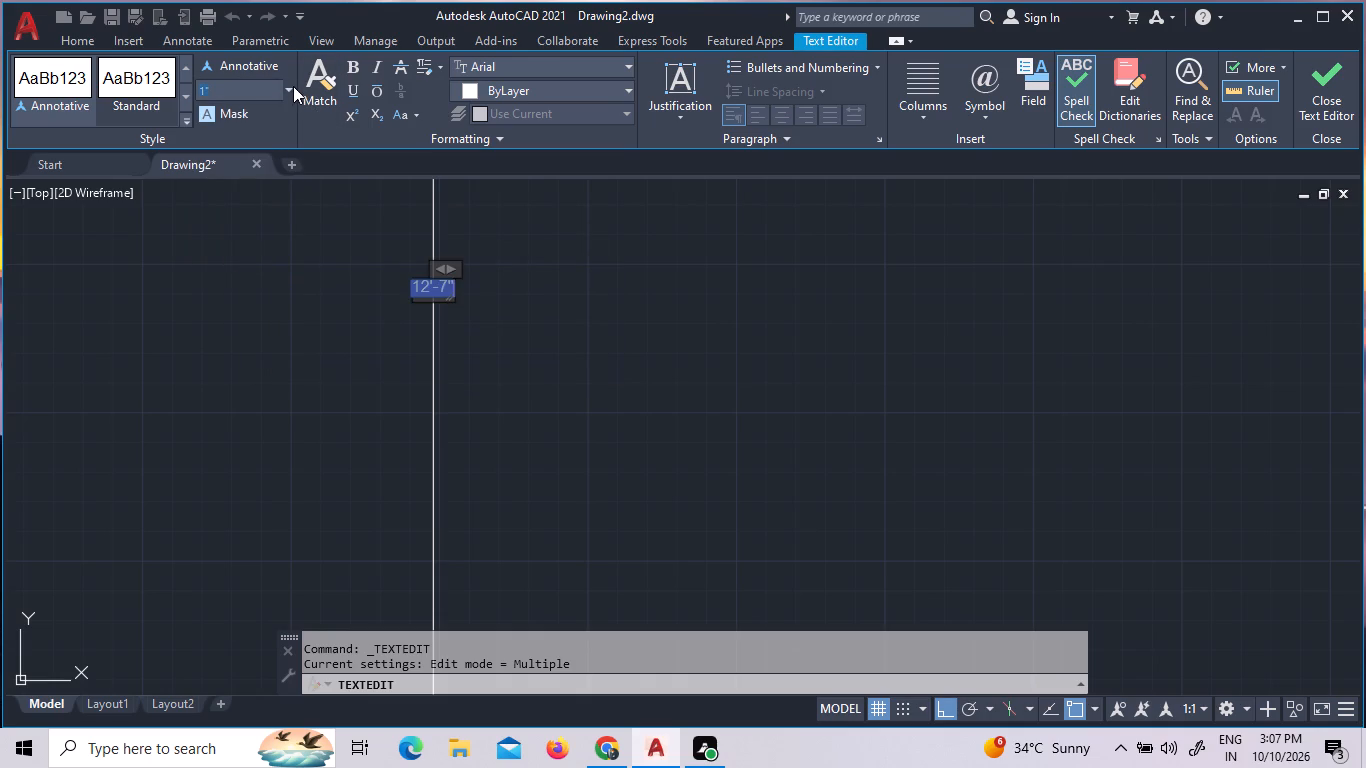
left_click(293, 86)
left_click(220, 264)
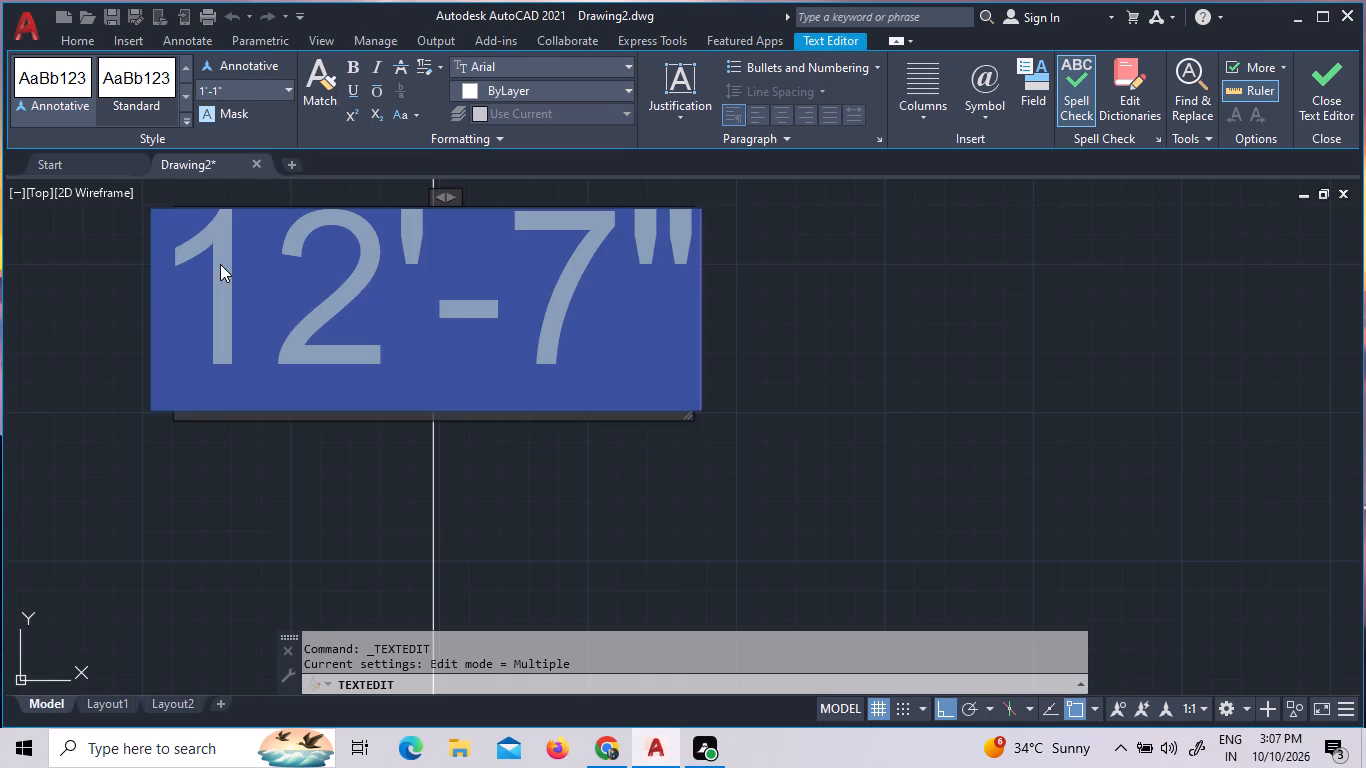
left_click(669, 586)
Set the text height of Consultation Room 1's dimension to 1'-1".
scroll(656, 529, "down", 8)
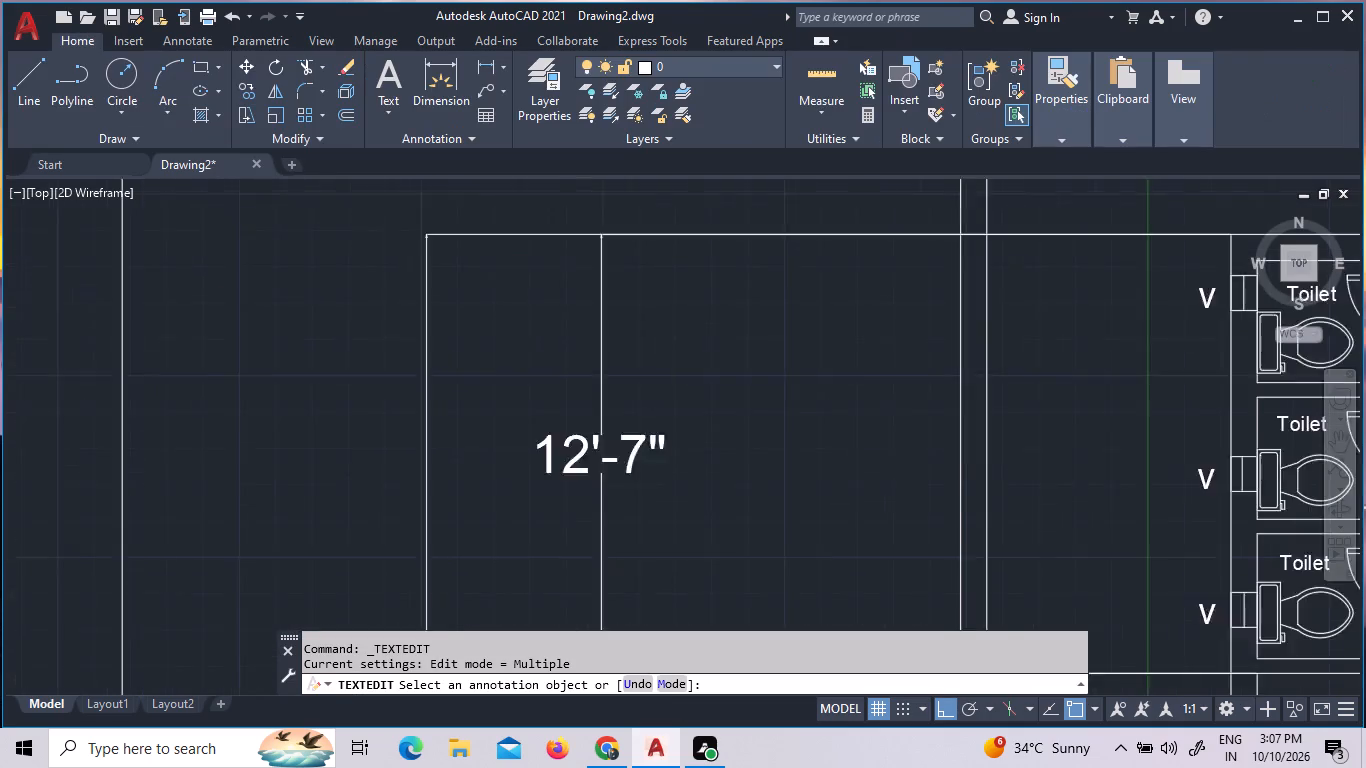
scroll(662, 406, "down", 2)
scroll(669, 504, "up", 5)
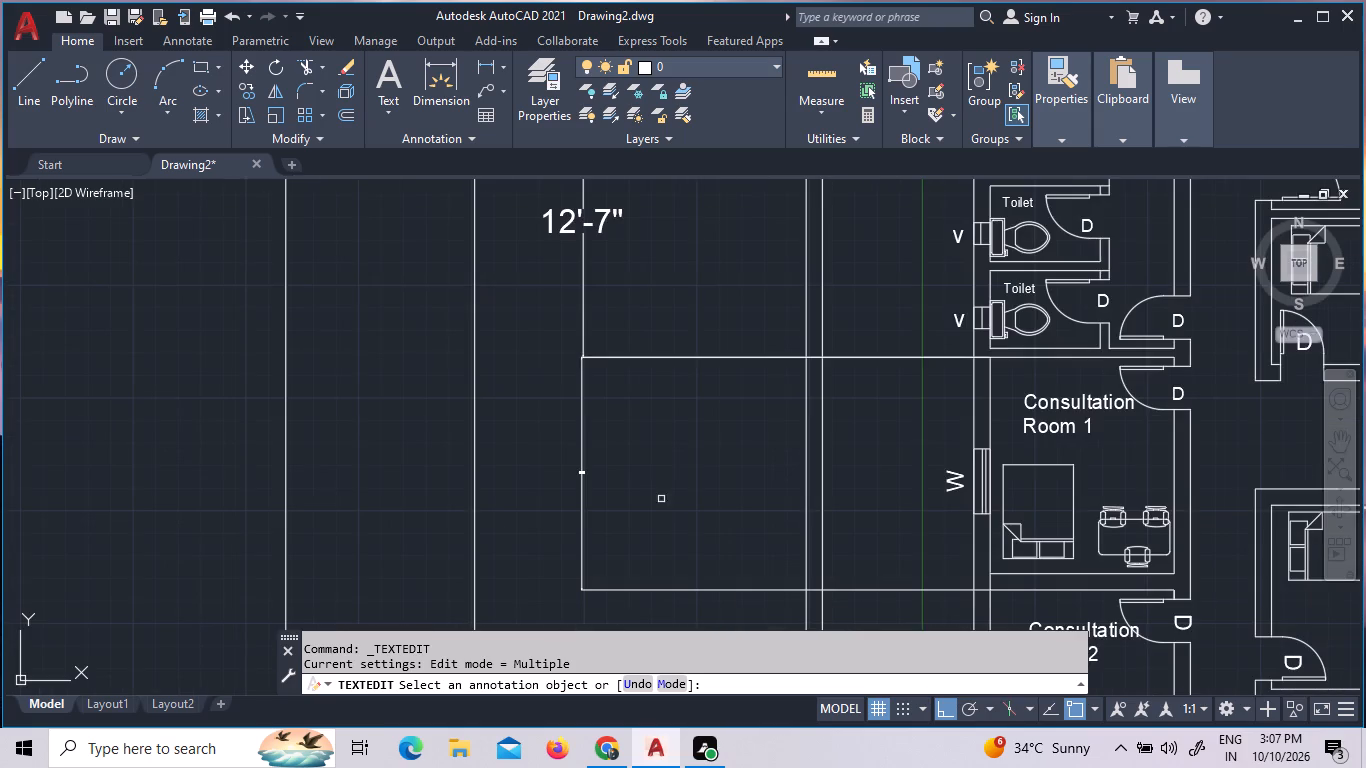
scroll(554, 468, "up", 4)
scroll(732, 521, "up", 4)
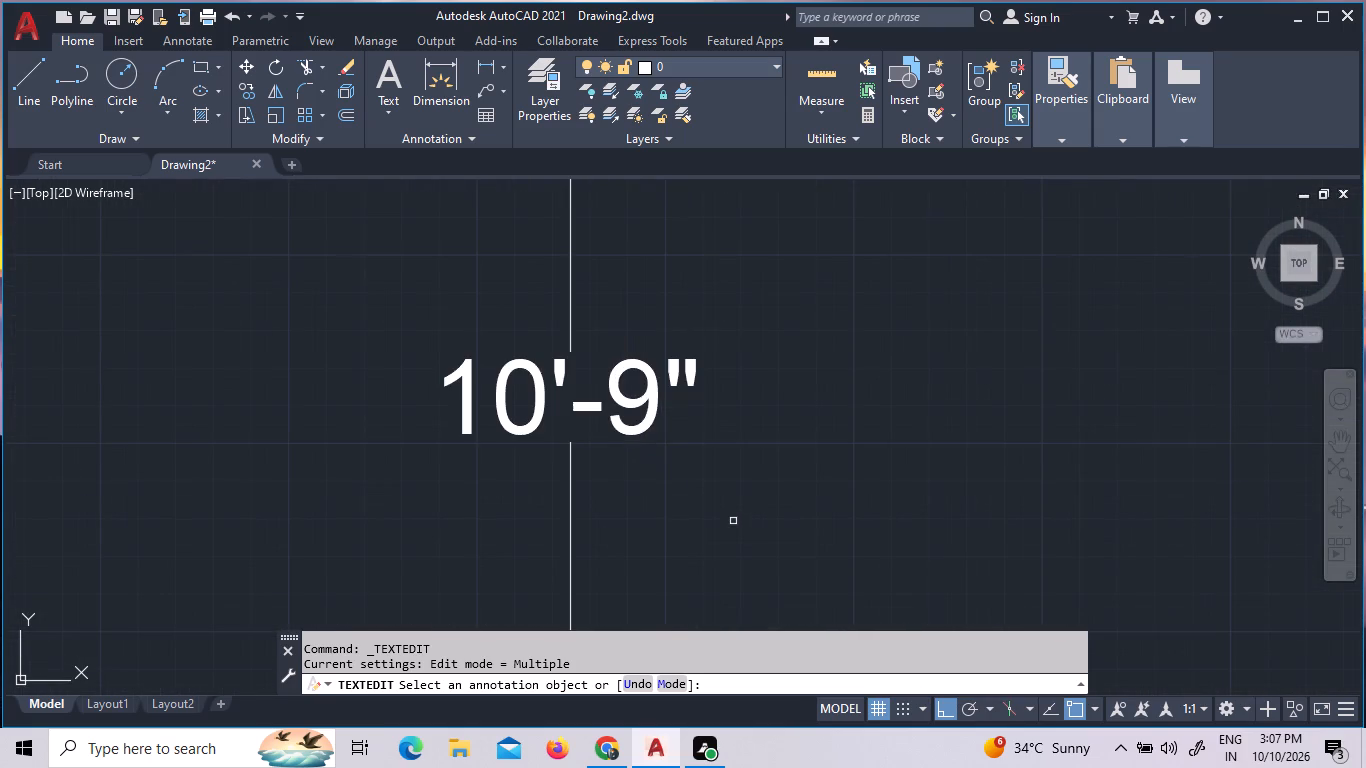
triple_click(651, 382)
double_click(651, 382)
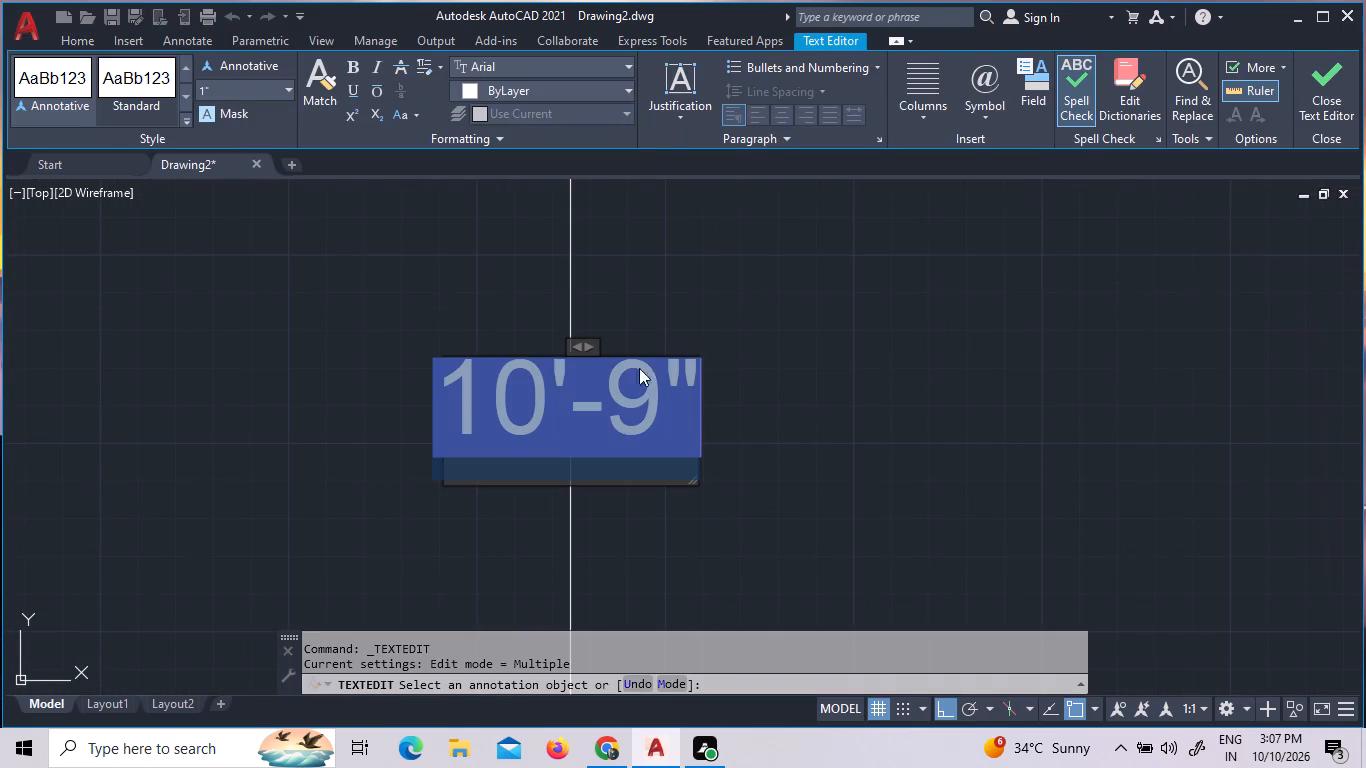
left_click(284, 97)
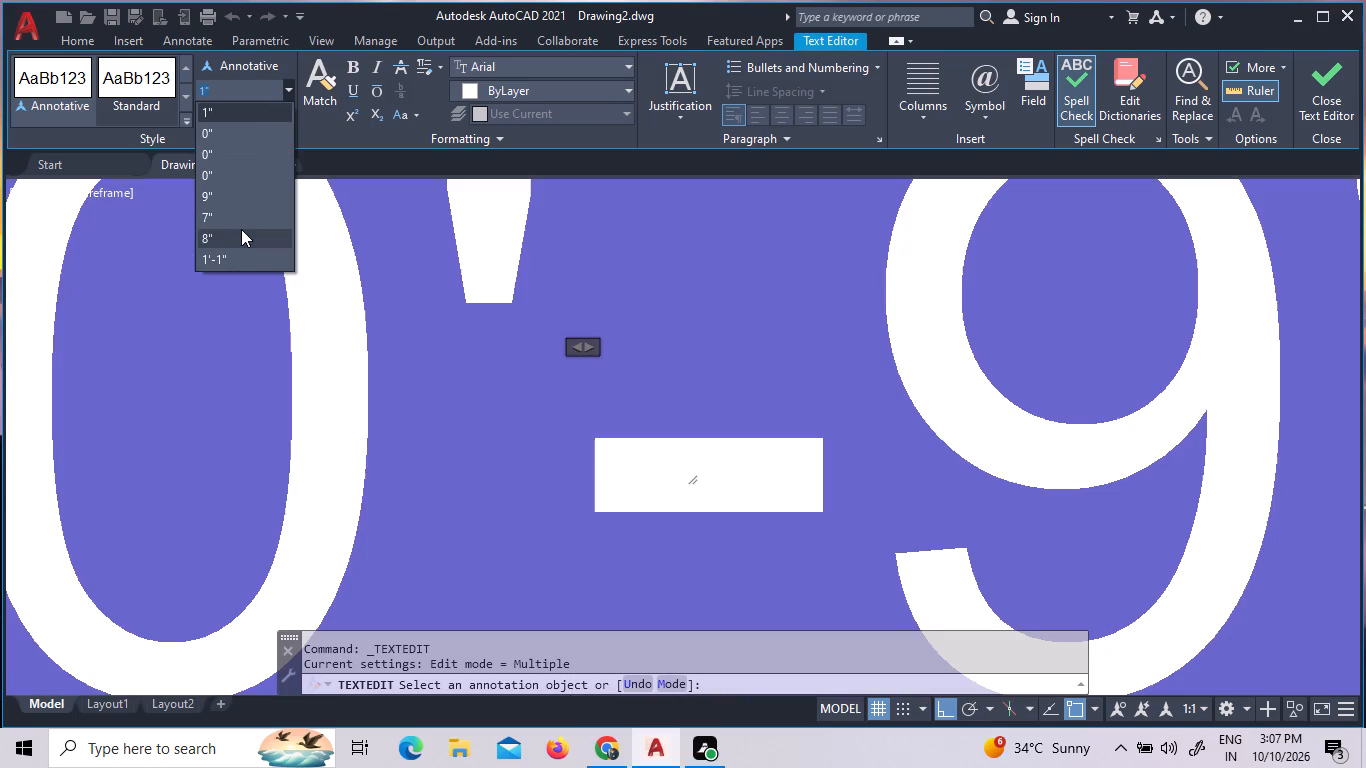
left_click(235, 253)
scroll(256, 256, "down", 8)
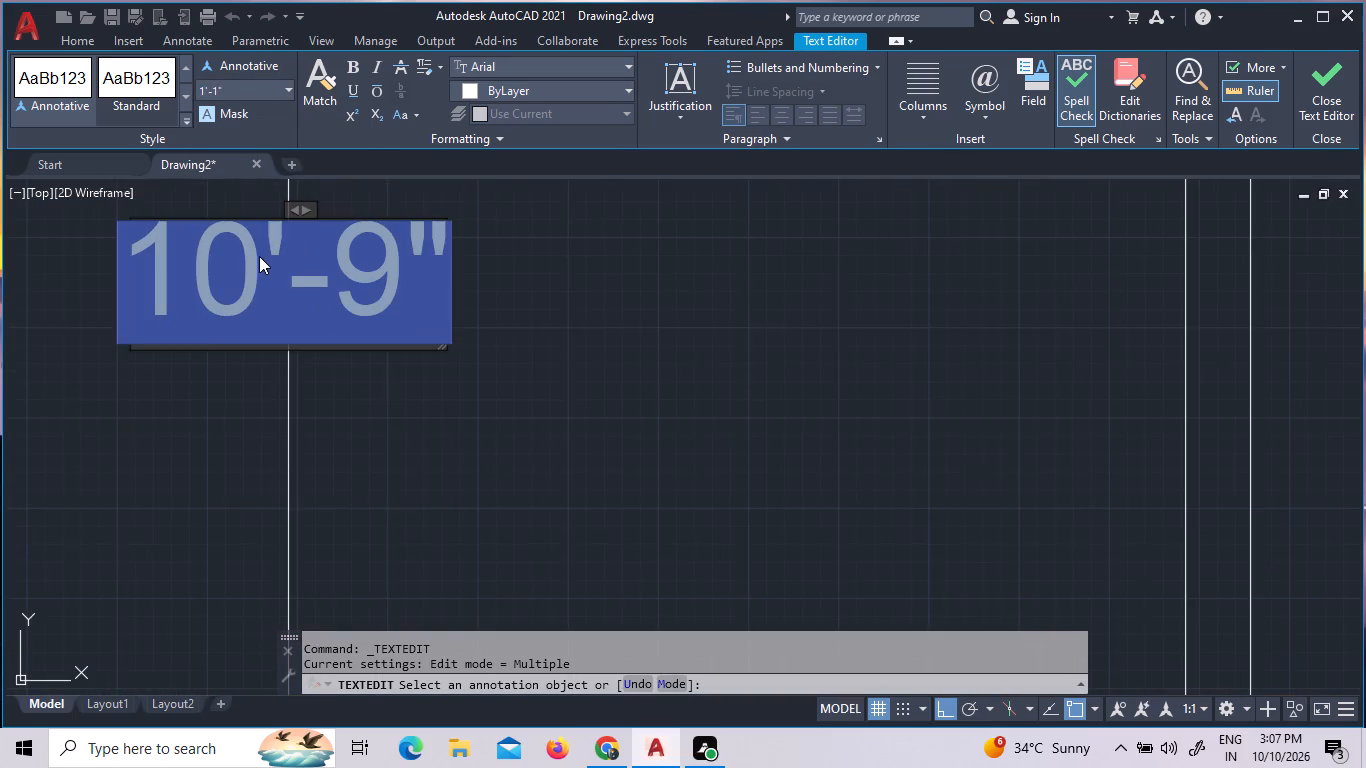
left_click(523, 339)
Set the text height of the building's west wall dimension to 1'-1".
scroll(603, 429, "down", 8)
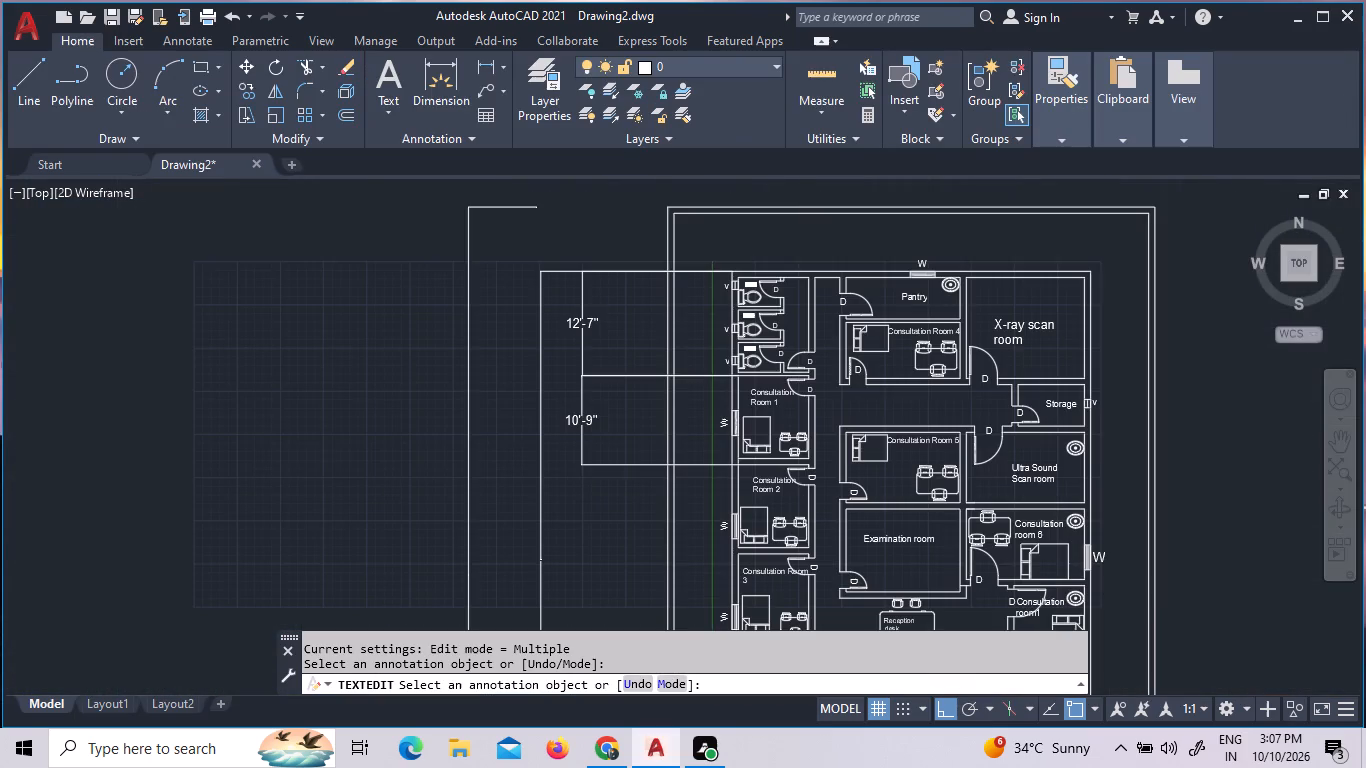
scroll(551, 403, "down", 2)
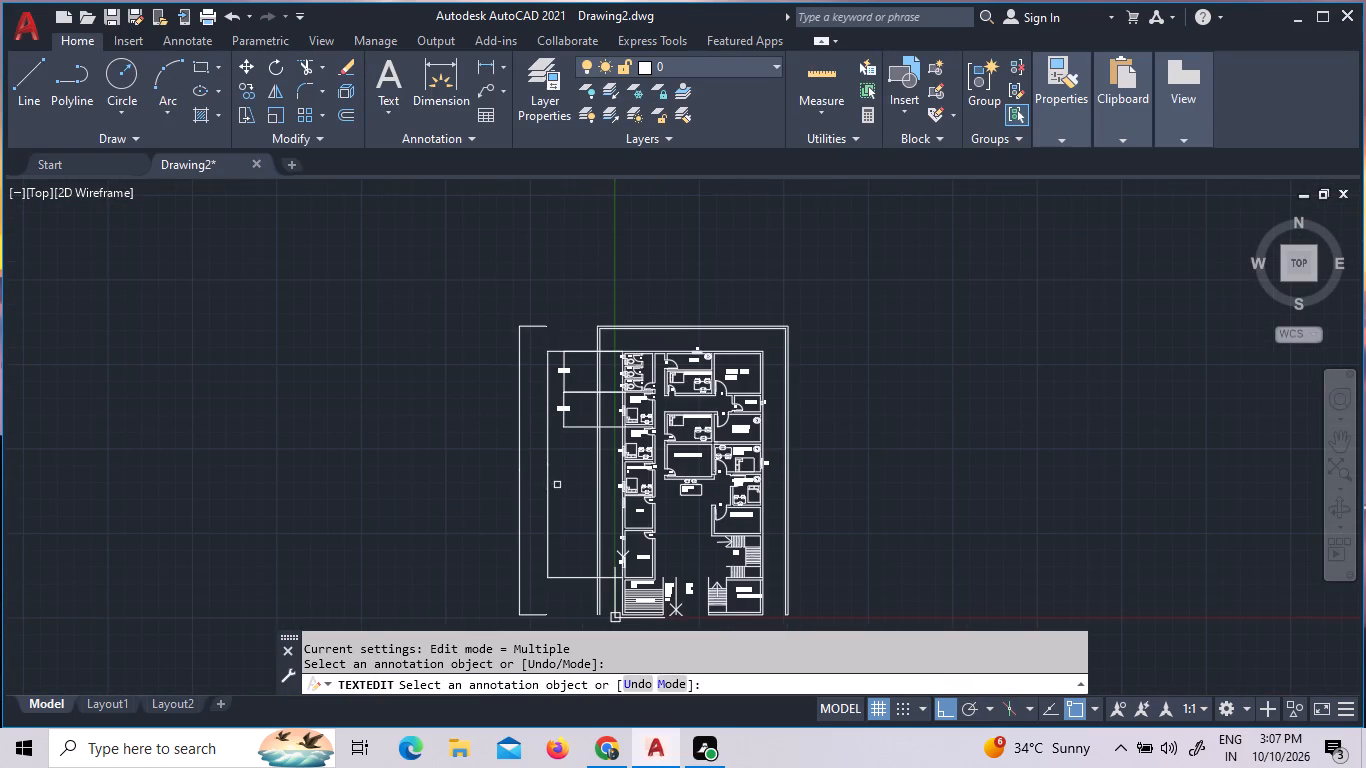
left_click(558, 485)
scroll(541, 476, "up", 5)
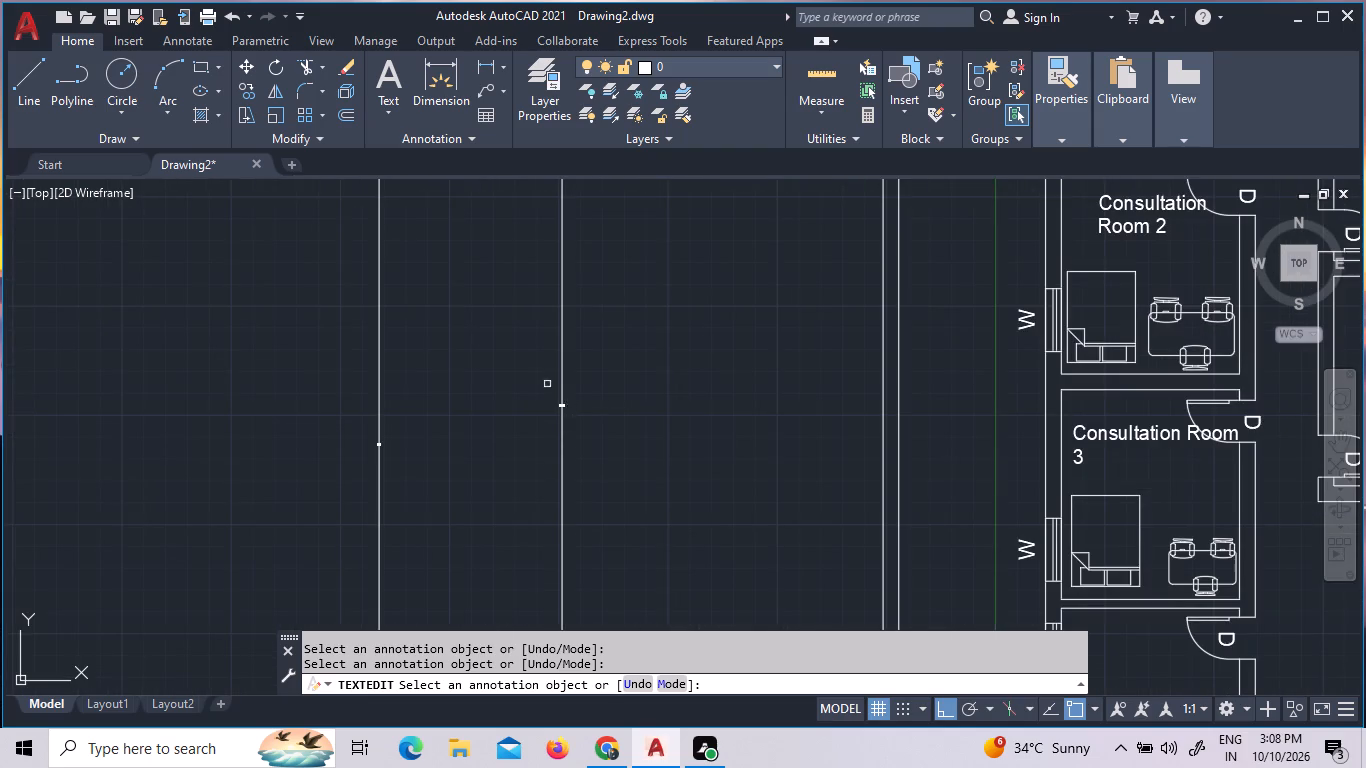
scroll(547, 384, "up", 2)
scroll(598, 455, "up", 4)
left_click(545, 433)
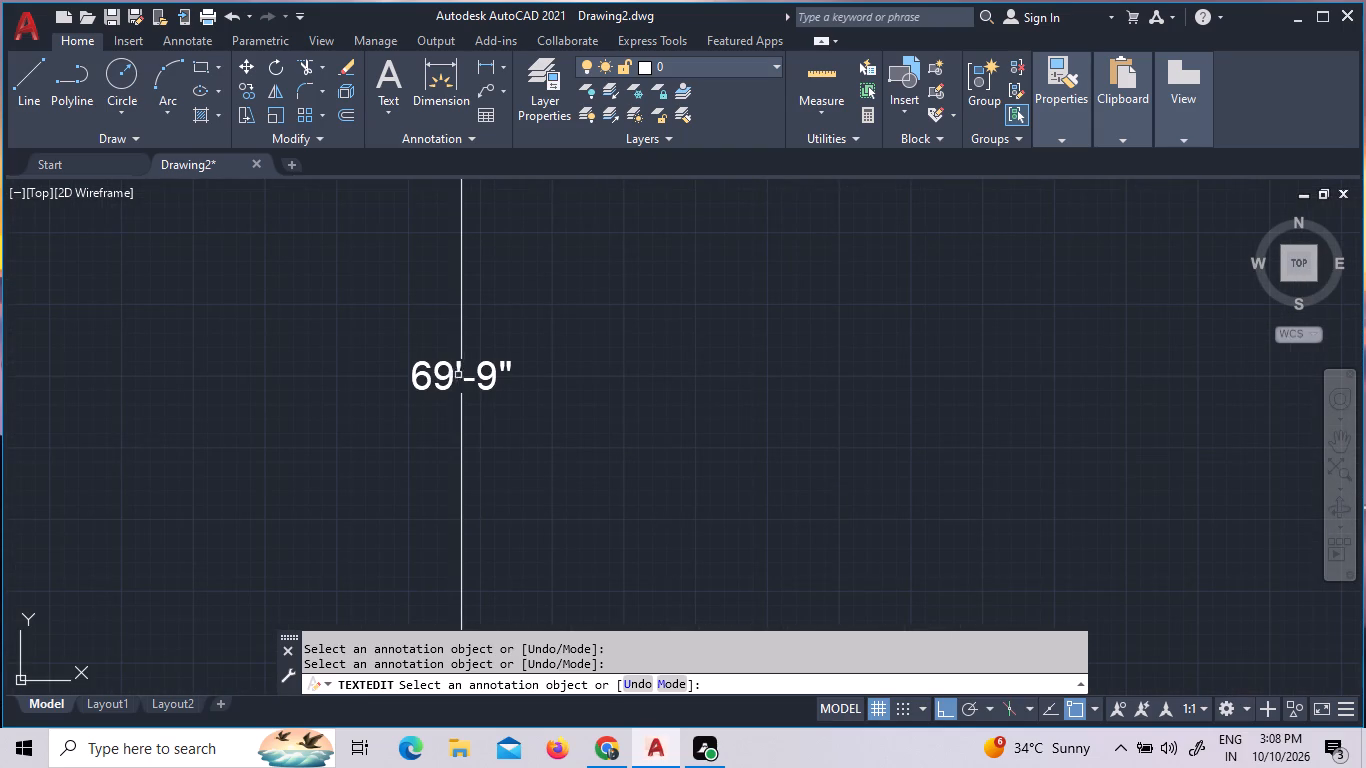
triple_click(440, 372)
left_click(440, 372)
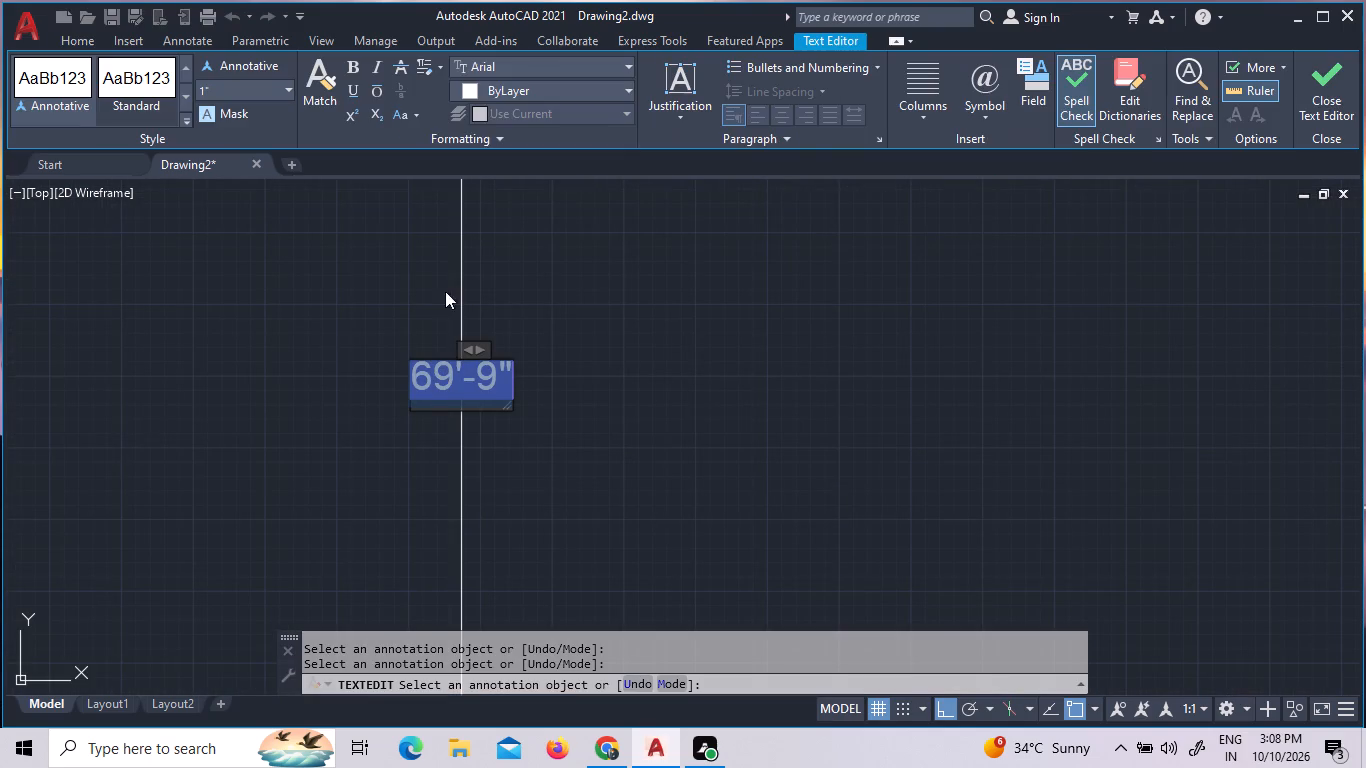
left_click(292, 84)
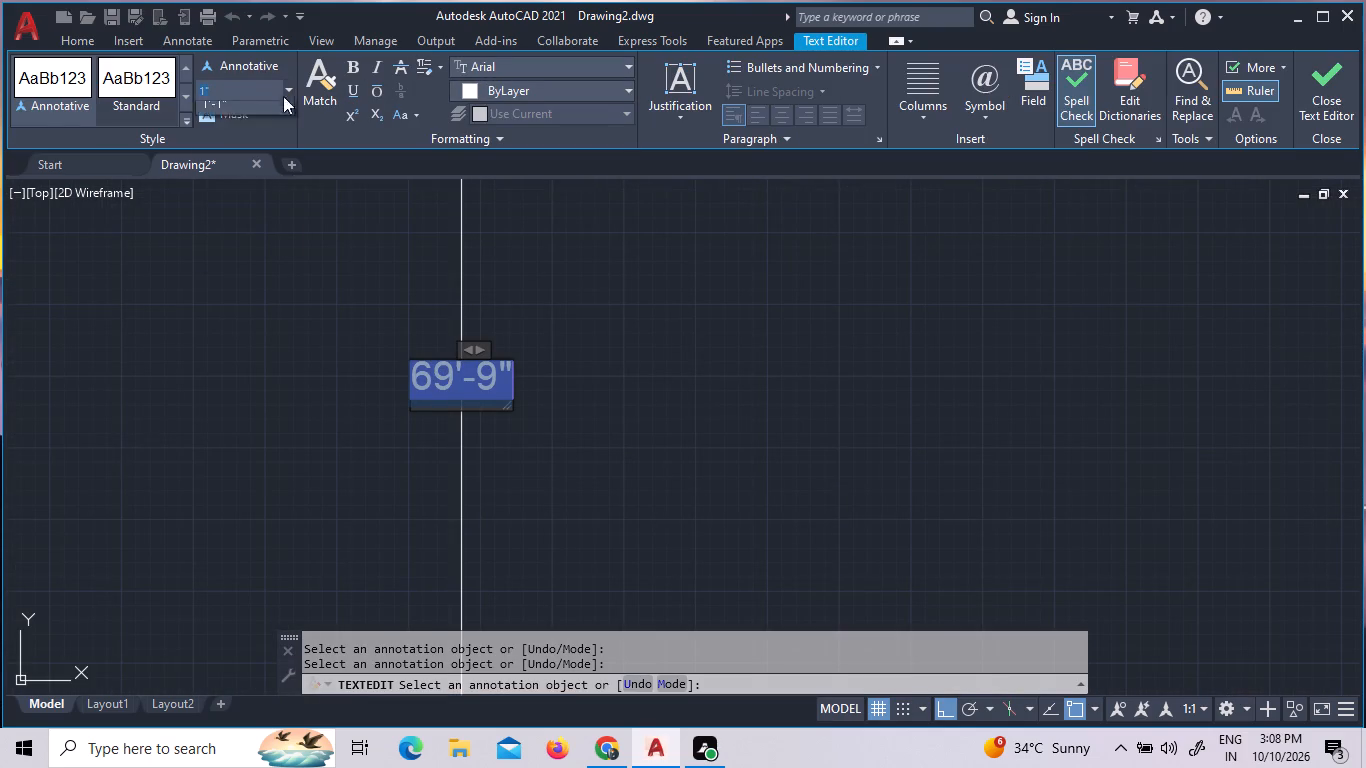
left_click(257, 251)
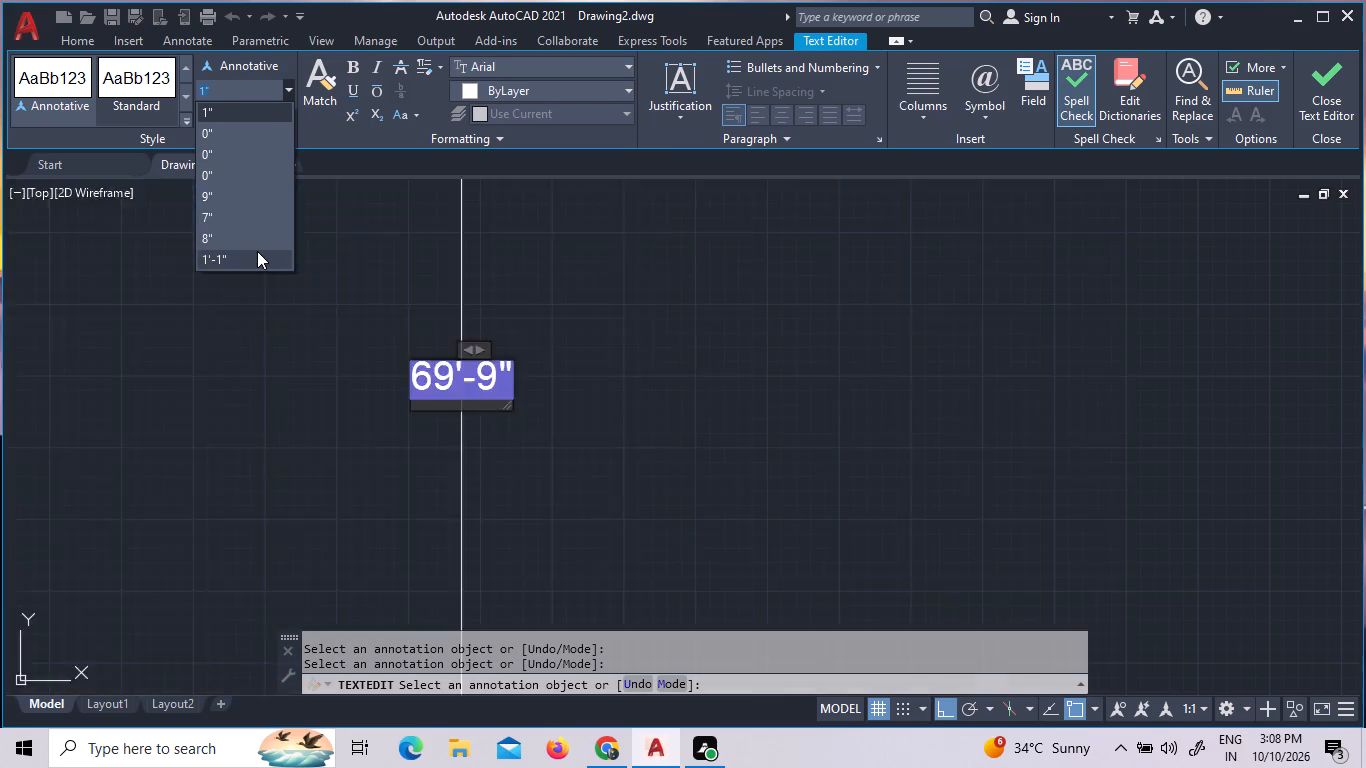
scroll(667, 420, "down", 6)
left_click(947, 474)
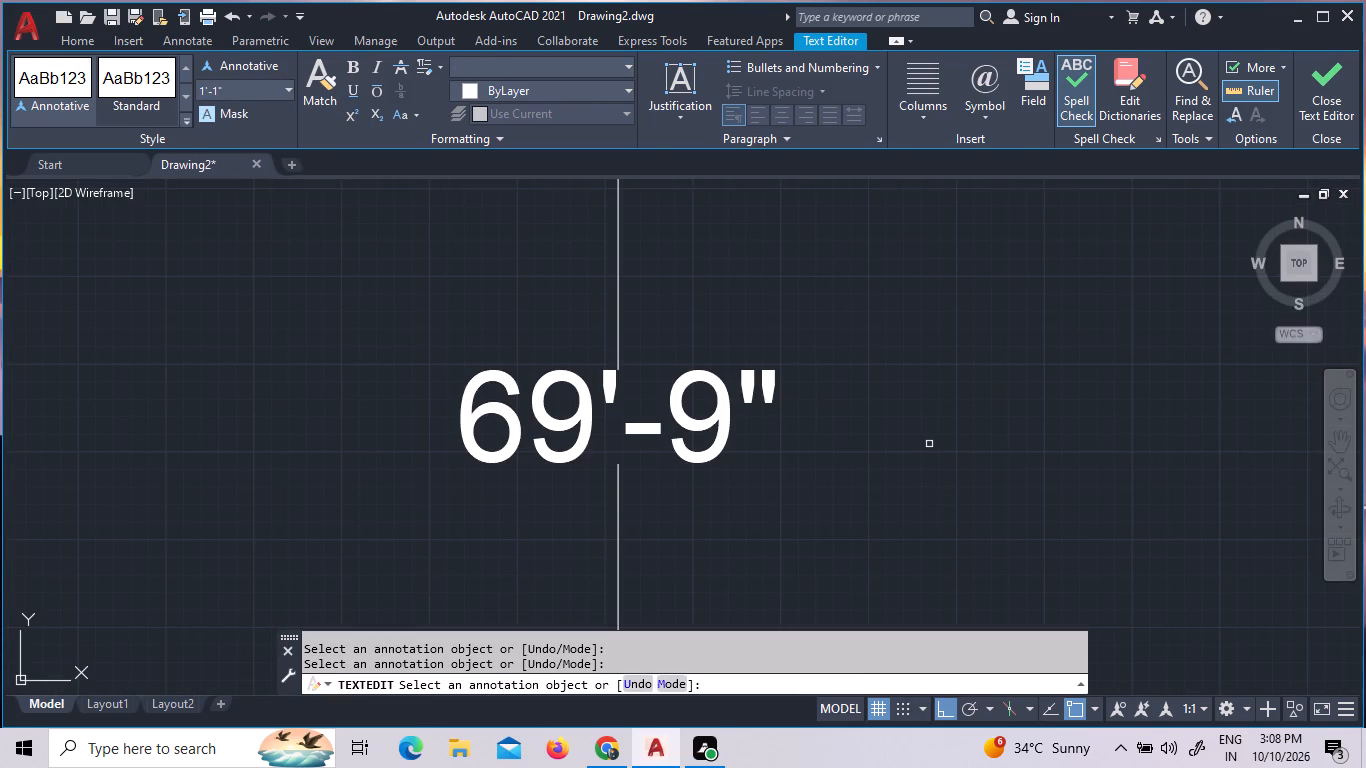
Set the text height of the compound wall's length dimension, the westernmost one, to 1'-1".
scroll(521, 421, "down", 3)
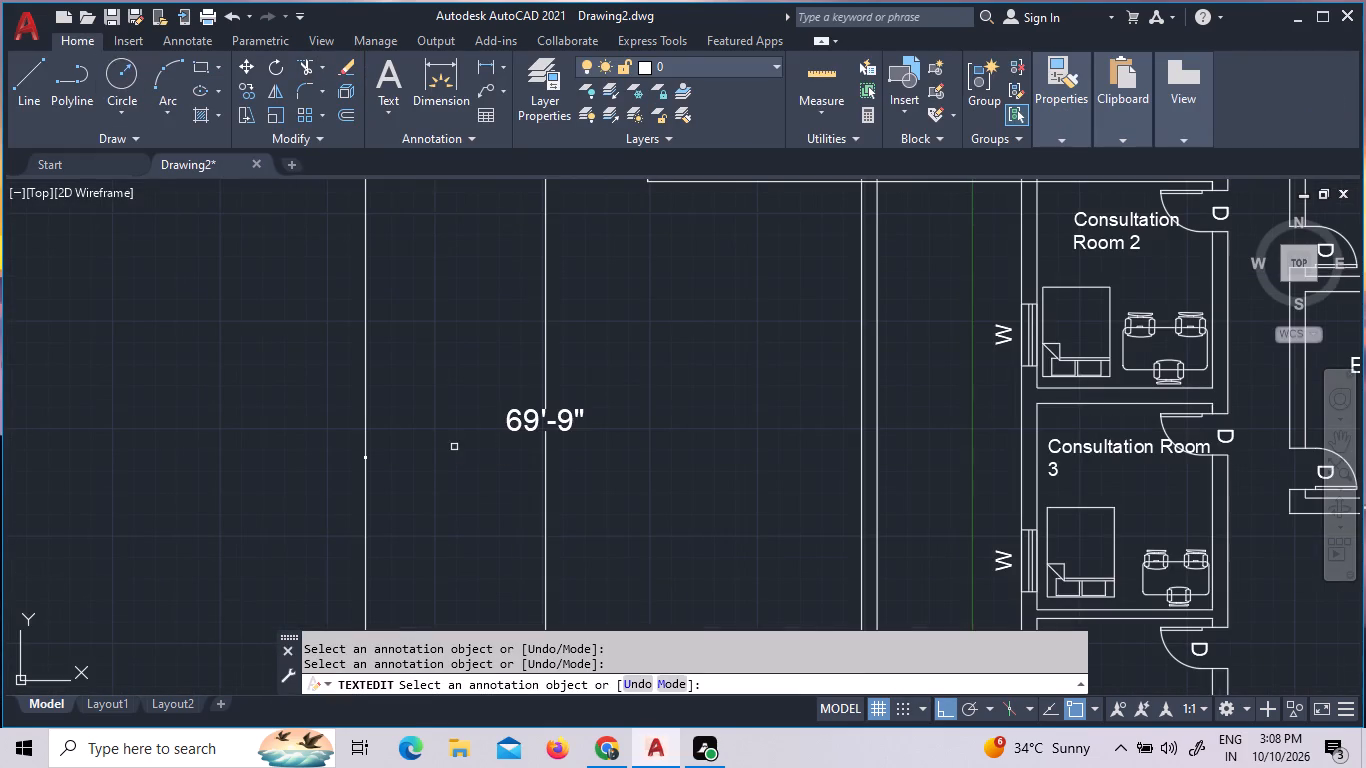
scroll(355, 455, "up", 6)
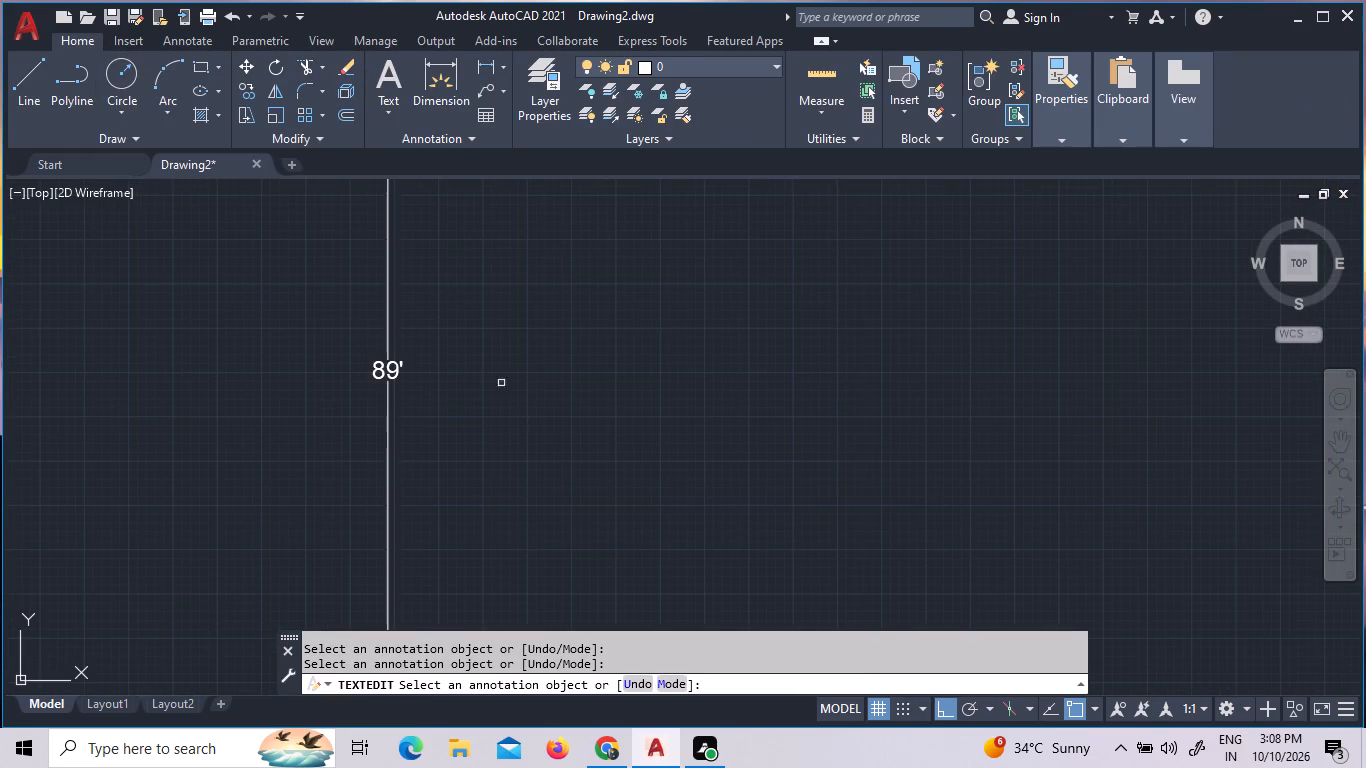
left_click(494, 370)
triple_click(401, 367)
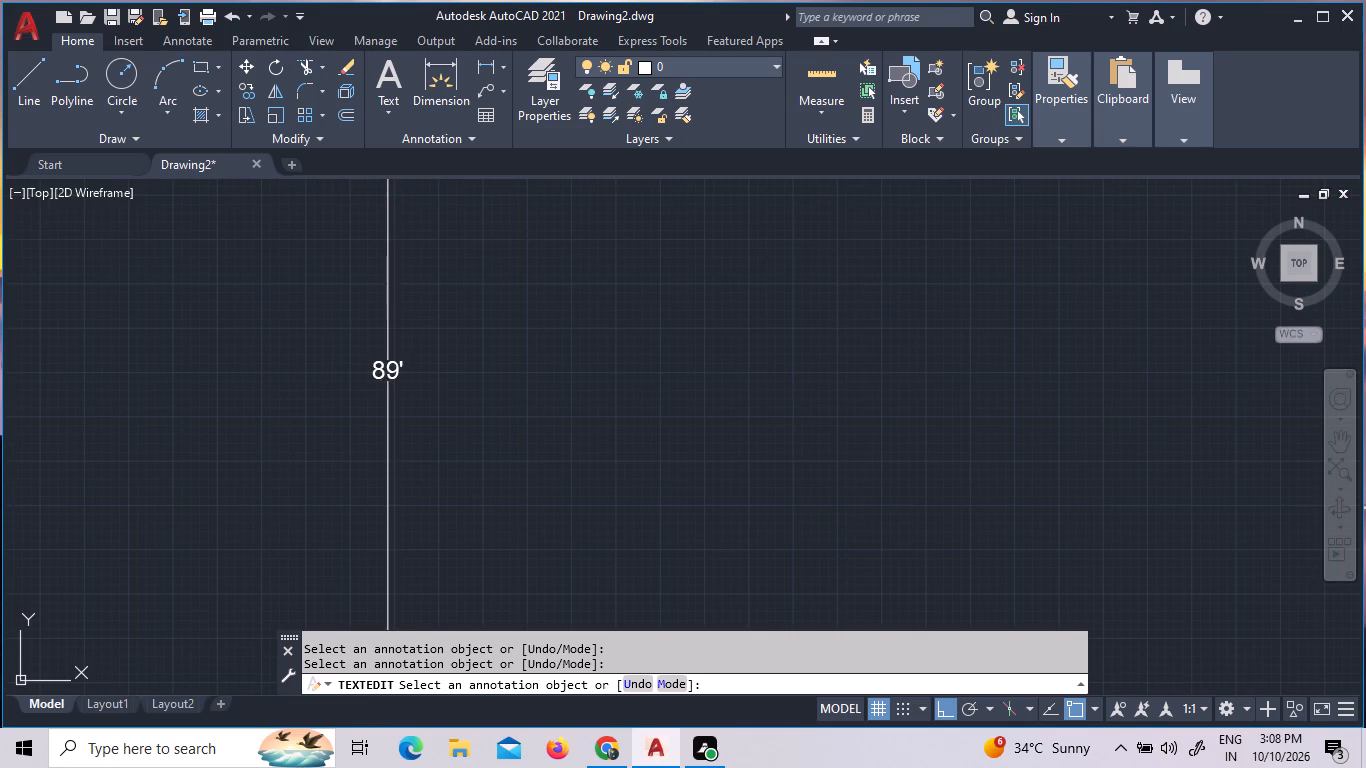
double_click(375, 369)
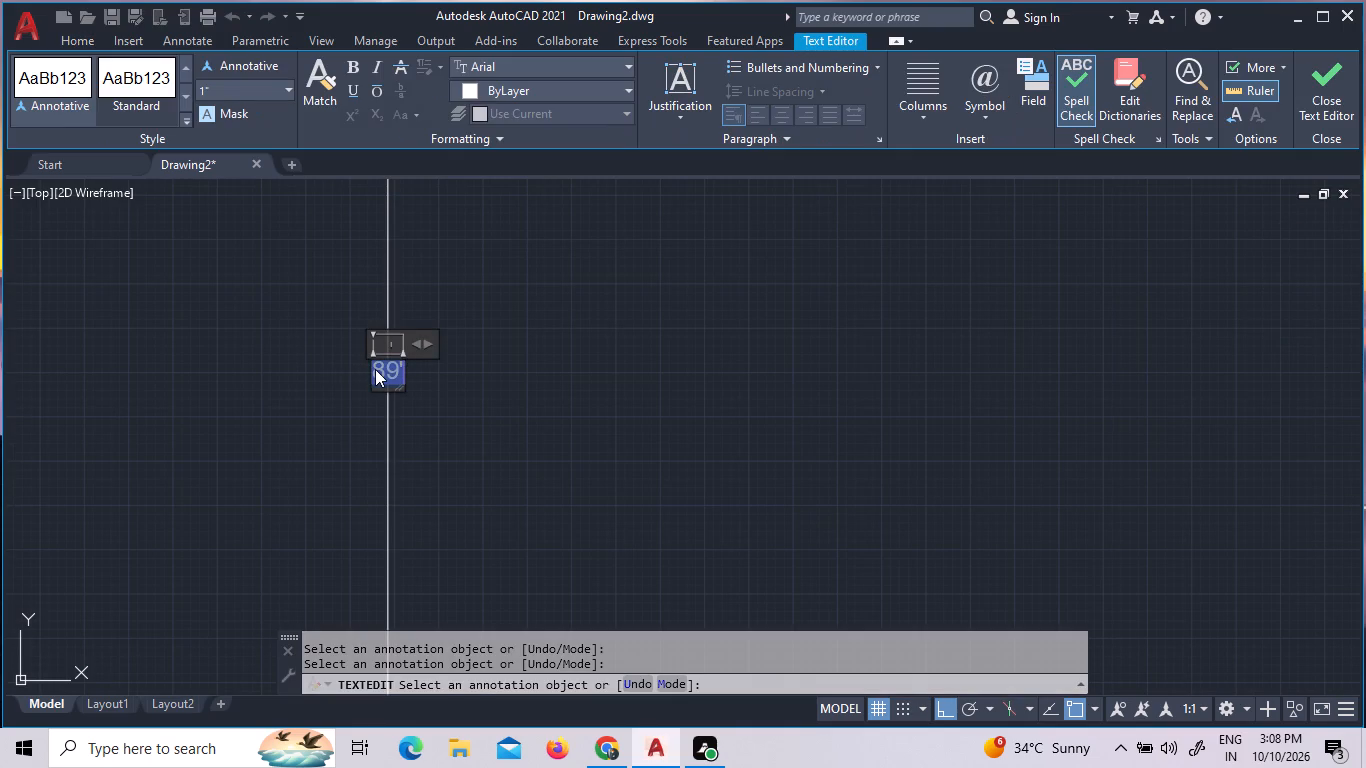
left_click(292, 86)
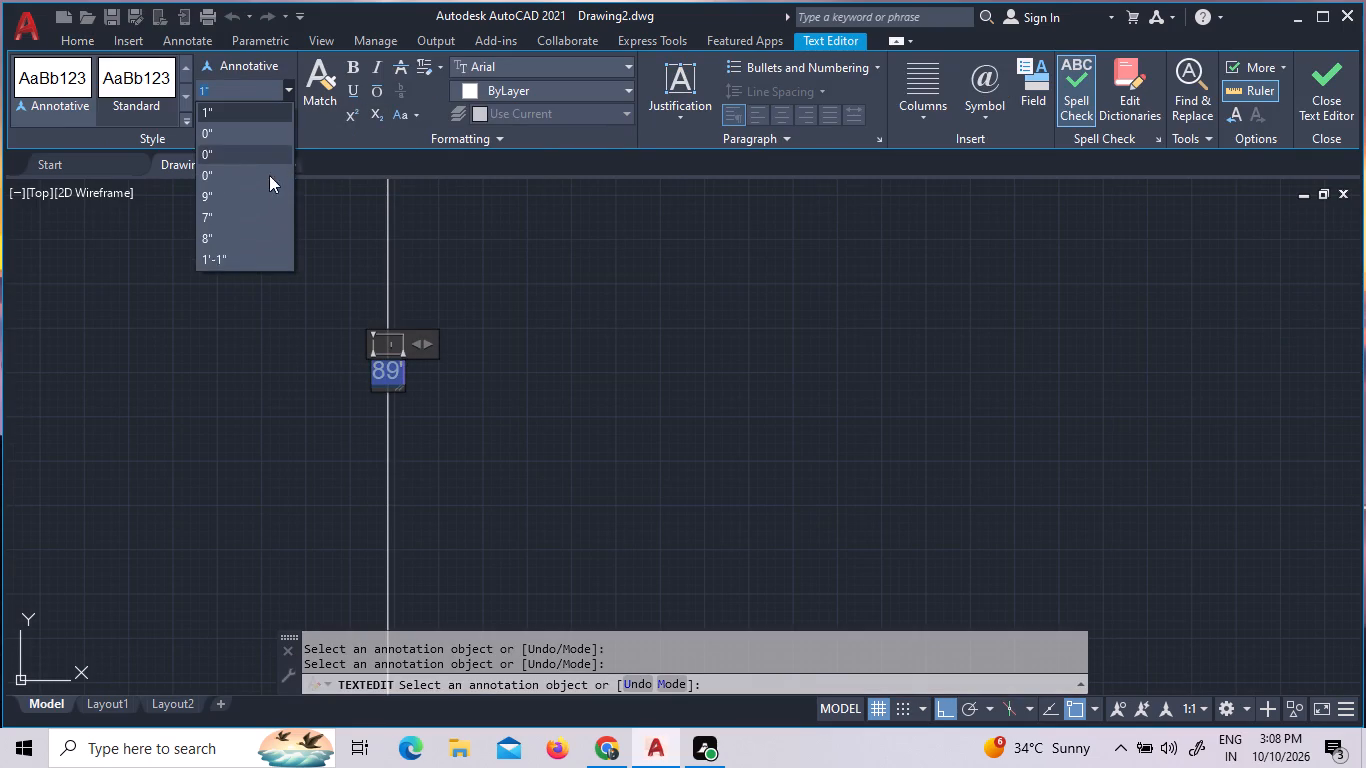
left_click(240, 263)
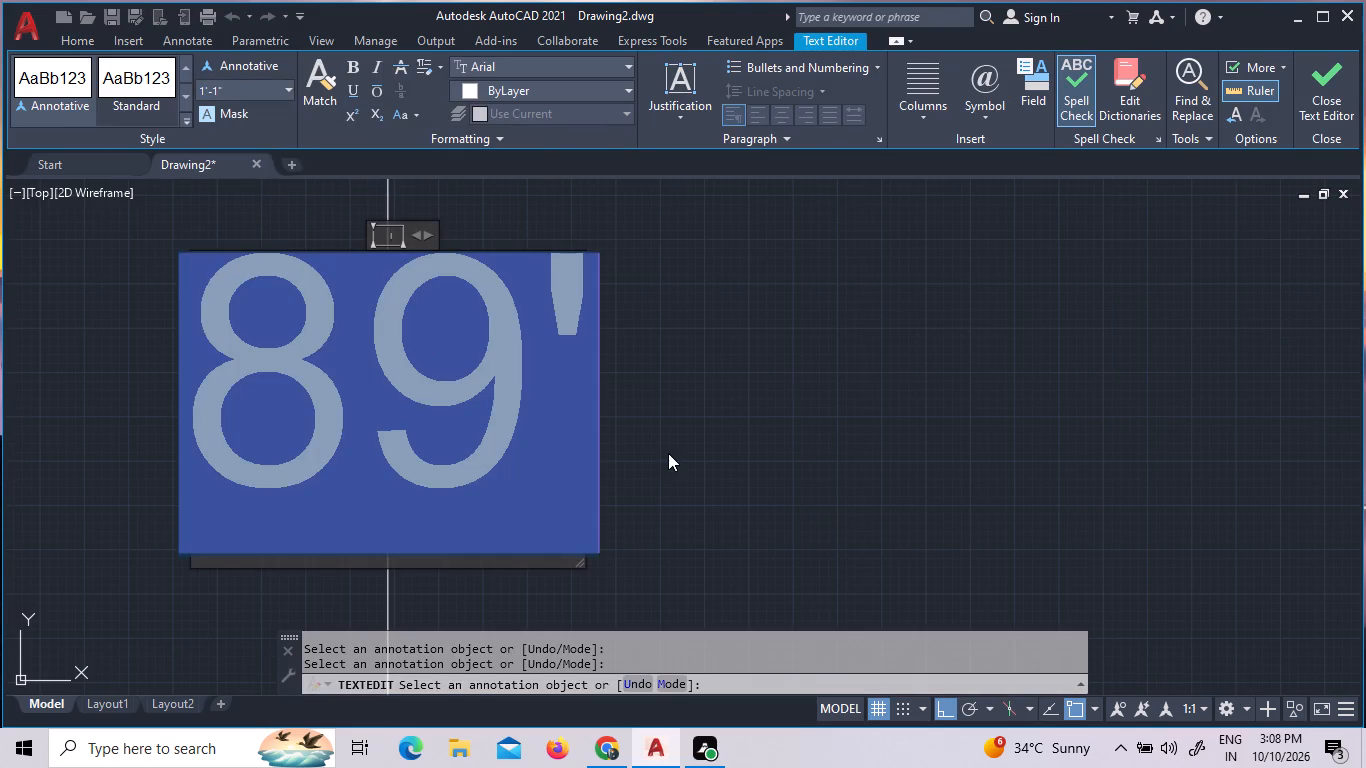
left_click(670, 453)
Add a linear dimension across the full width of the compound wall's north side, with the dimension line north of it.
scroll(687, 440, "down", 16)
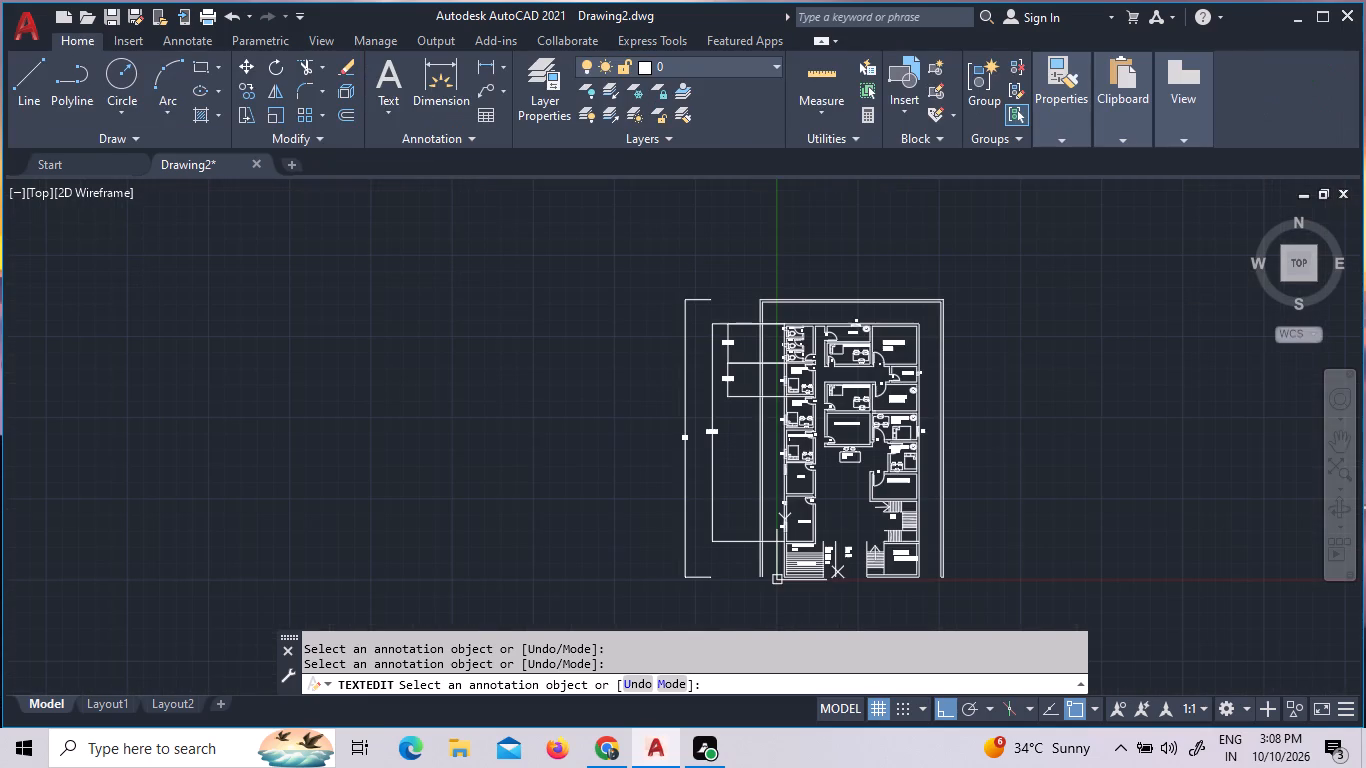
scroll(893, 325, "up", 4)
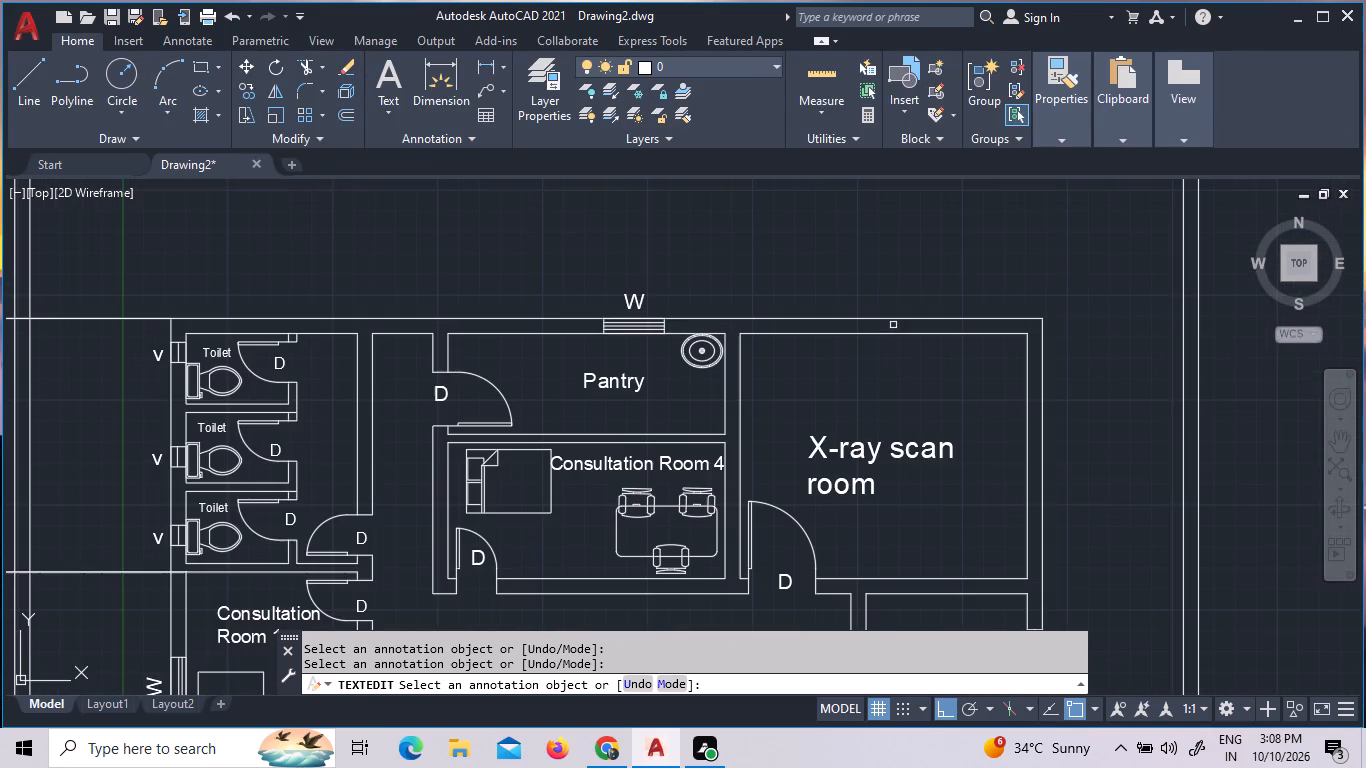
scroll(634, 326, "up", 1)
scroll(602, 320, "down", 4)
middle_click_drag(602, 318, 562, 403)
scroll(565, 398, "down", 1)
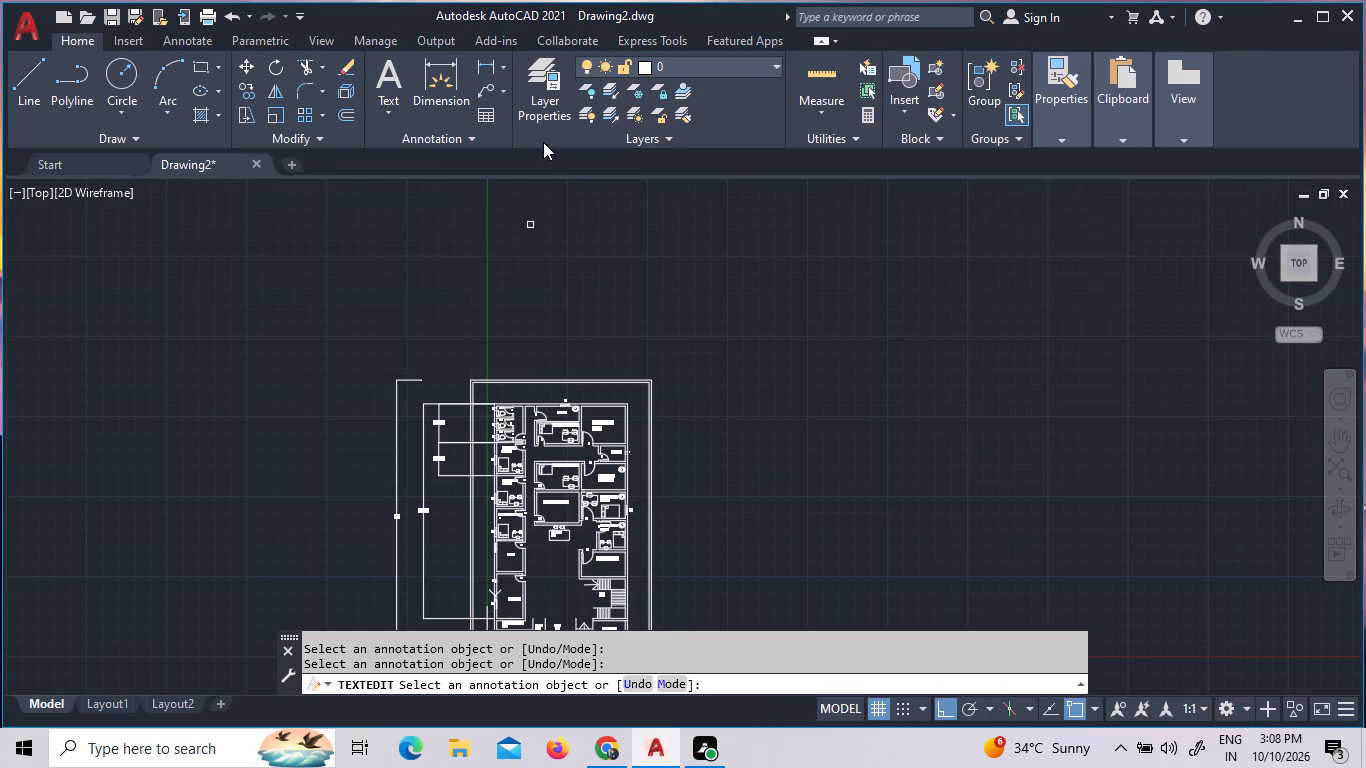
left_click(488, 61)
scroll(446, 351, "up", 4)
middle_click_drag(668, 427, 186, 266)
left_click(103, 375)
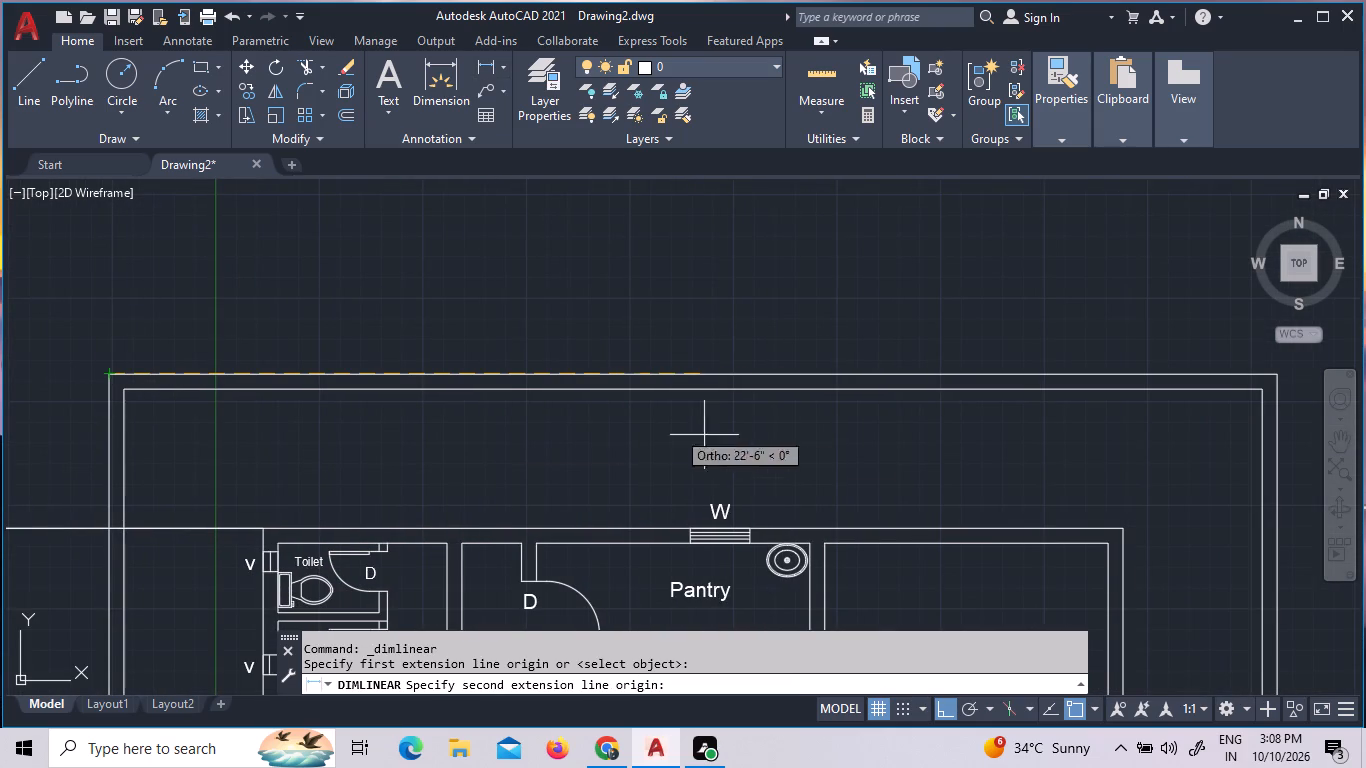
left_click(1279, 375)
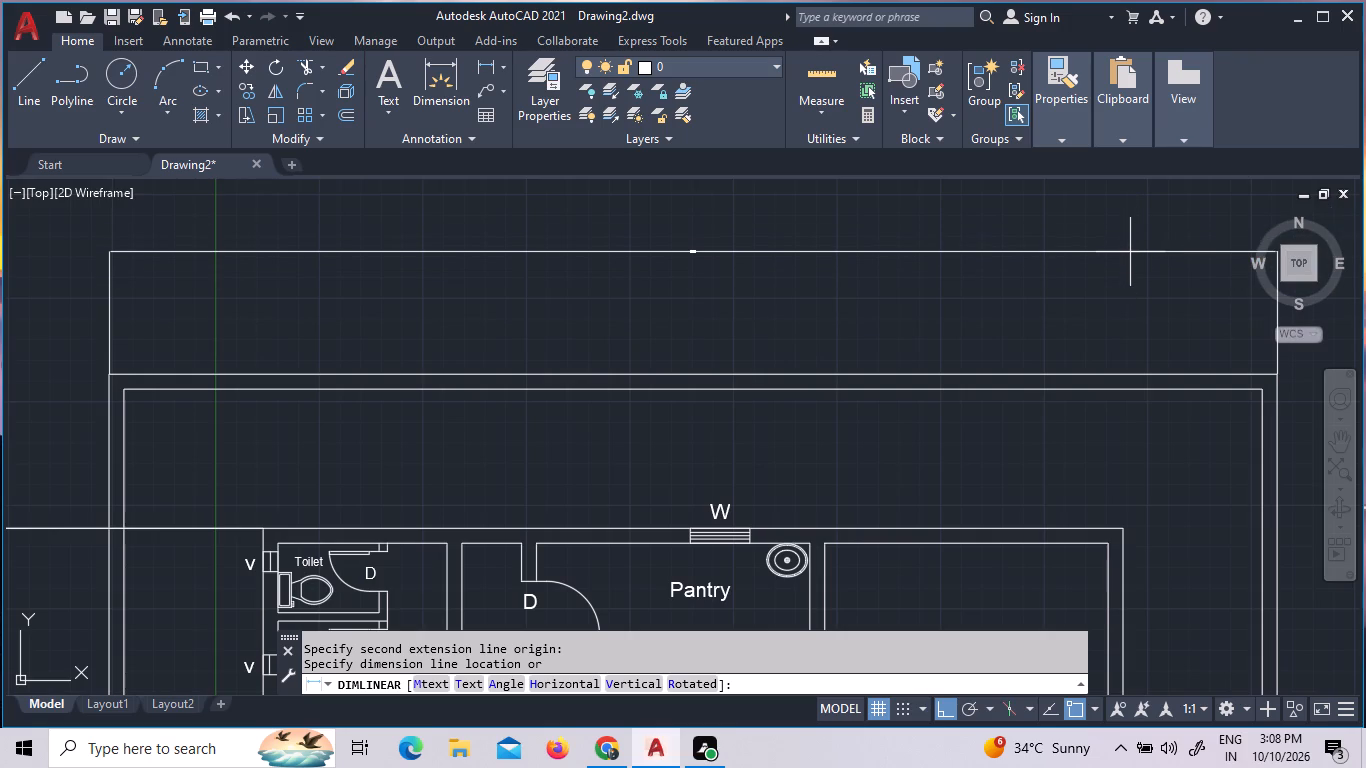
left_click(1139, 233)
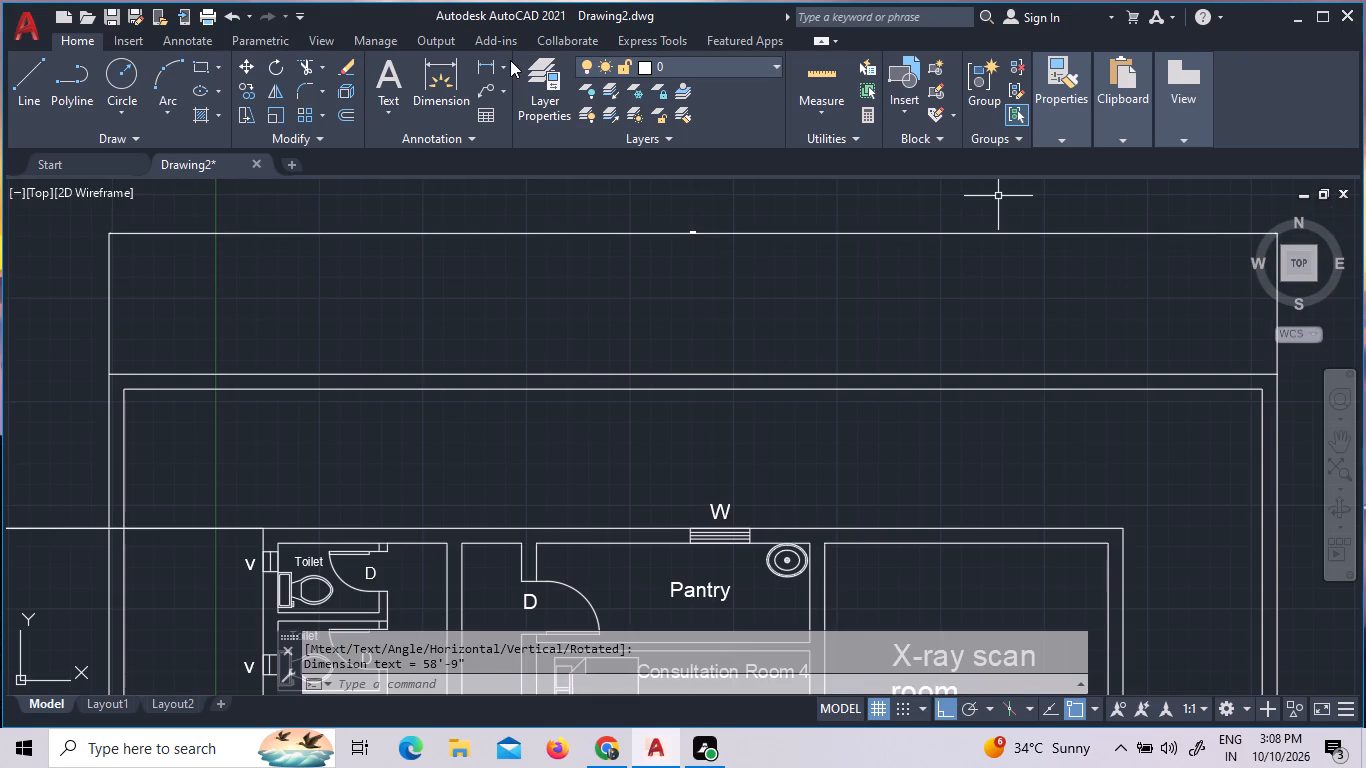
Dimension the overall width of the building's north wall, placing the line between the compound wall and its width dimension.
left_click(486, 64)
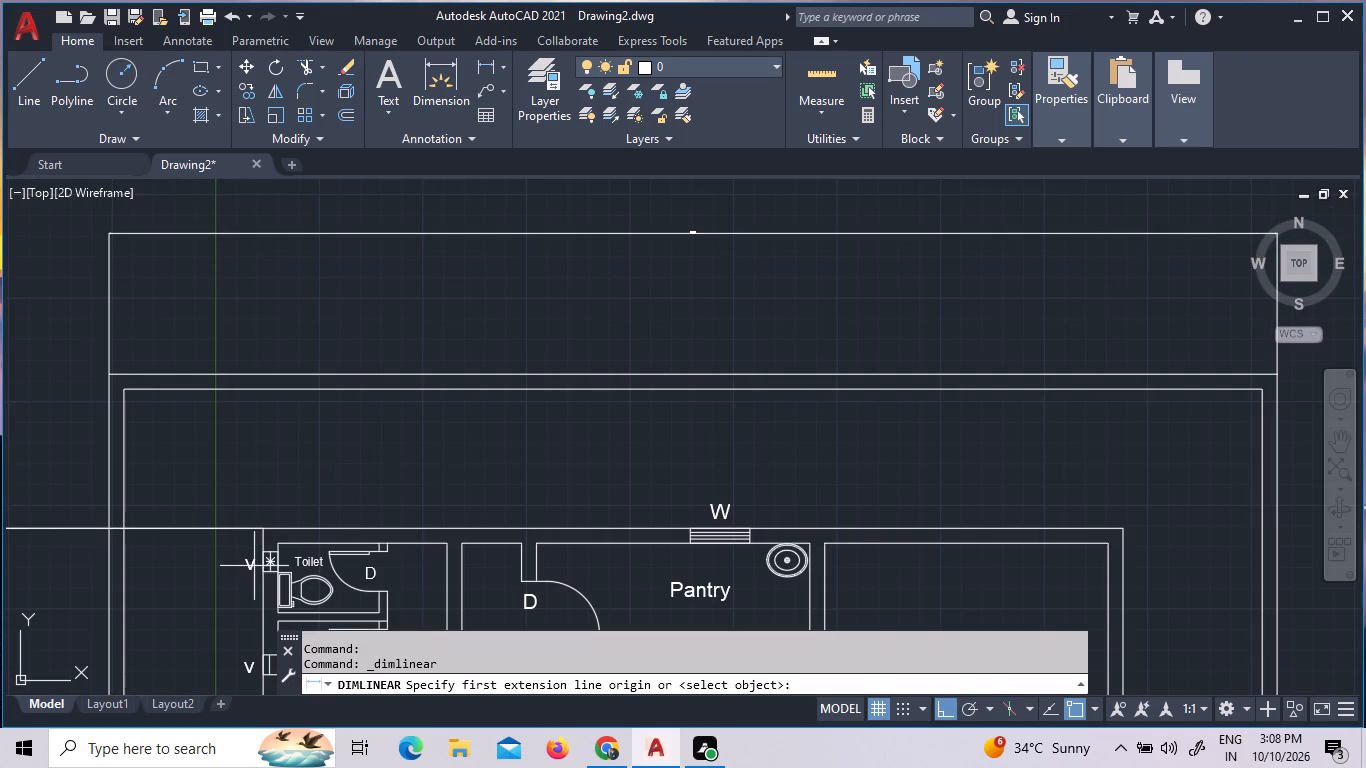
left_click(263, 523)
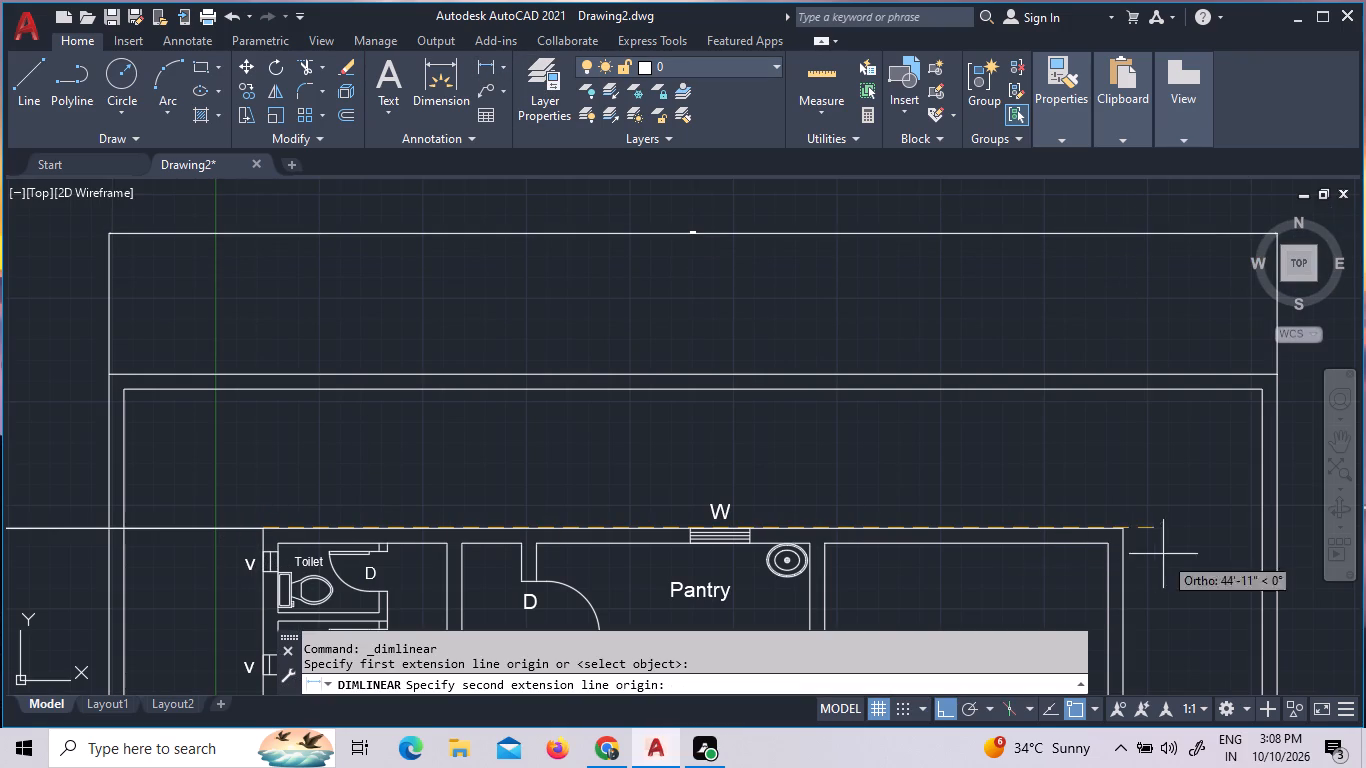
left_click(1125, 529)
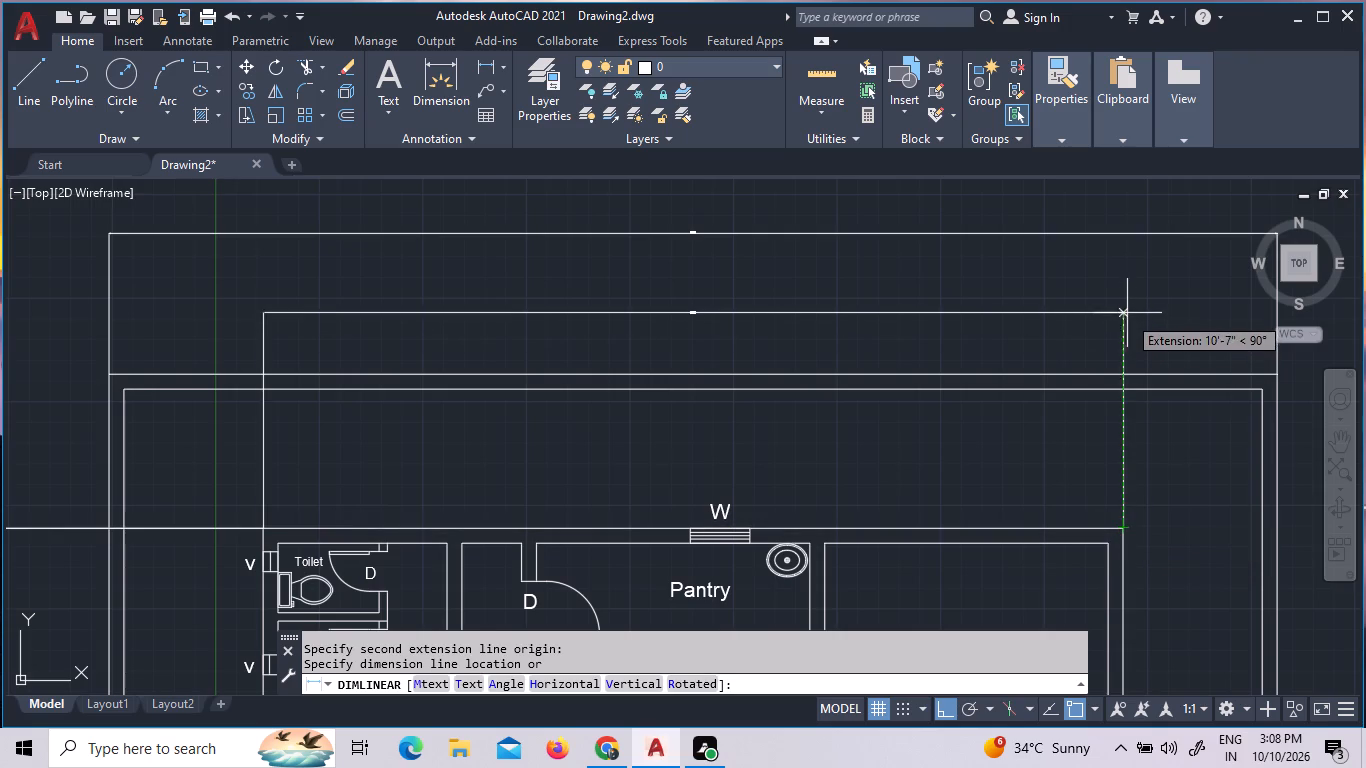
left_click(1124, 294)
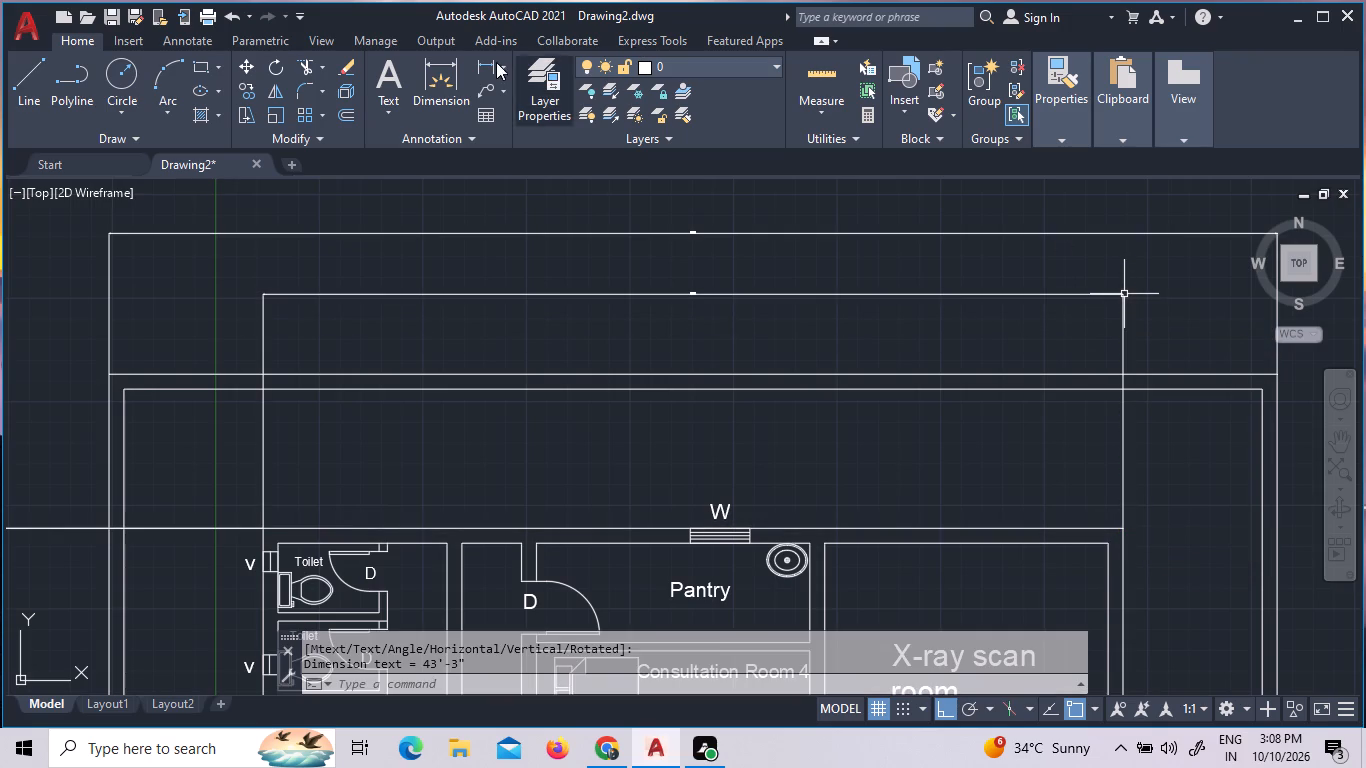
Dimension the toilet block's width from the building's northwest corner to its east wall's outer face, just north of the building.
left_click(489, 67)
left_click(263, 528)
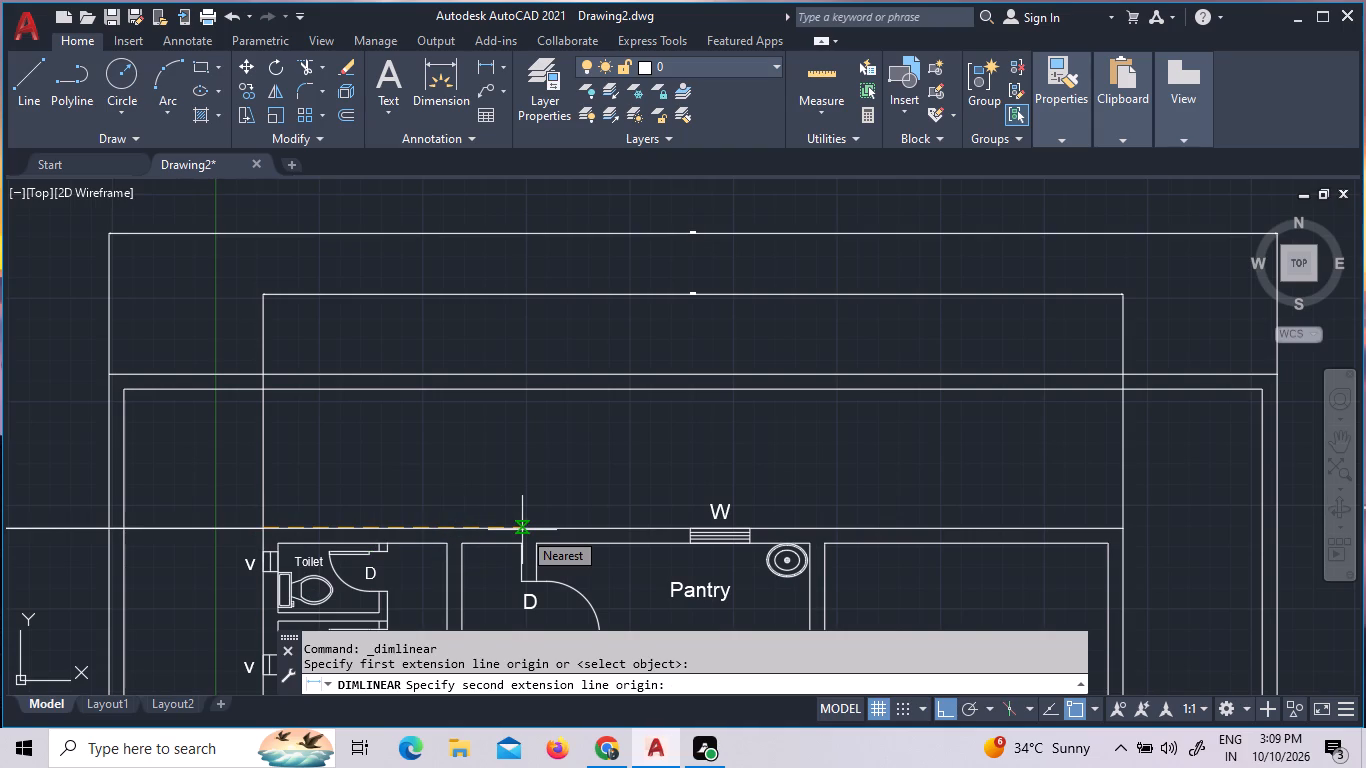
scroll(522, 530, "down", 2)
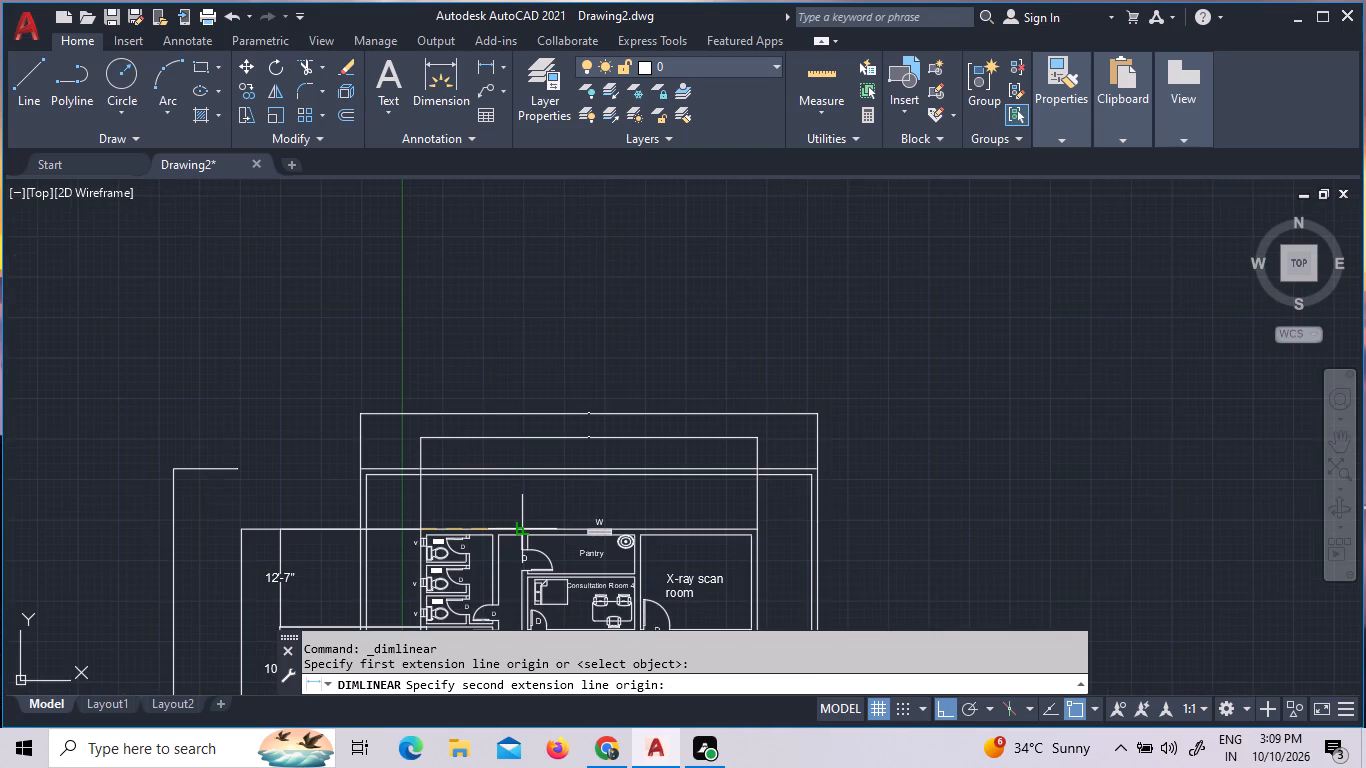
scroll(523, 530, "up", 2)
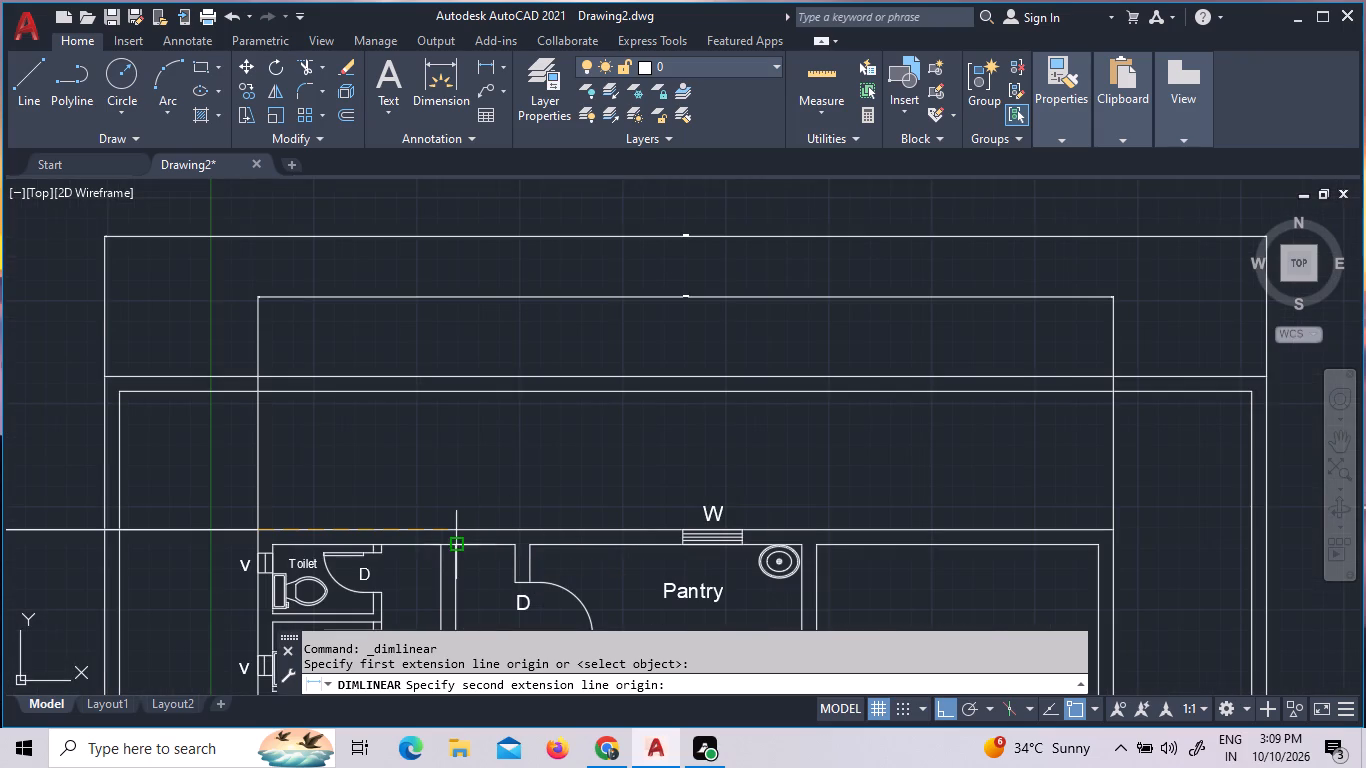
left_click(455, 532)
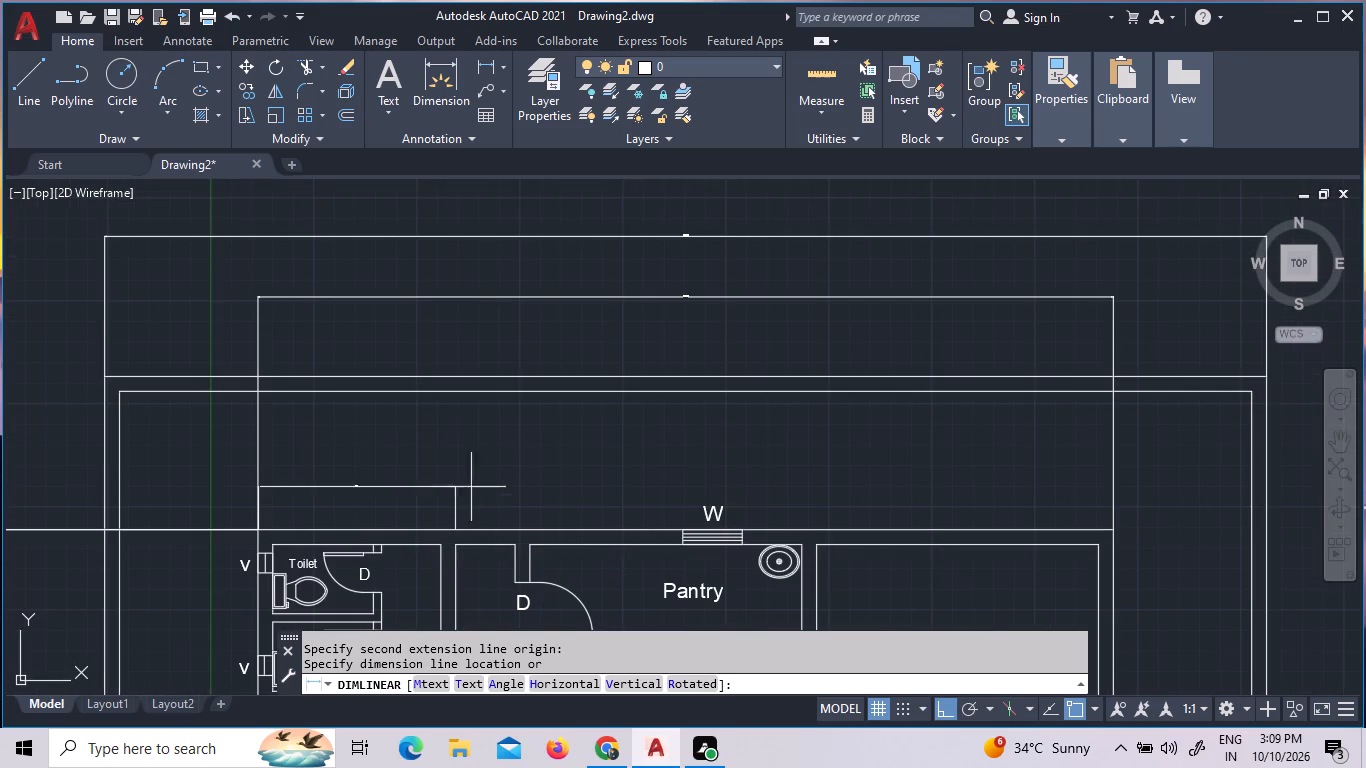
left_click(474, 478)
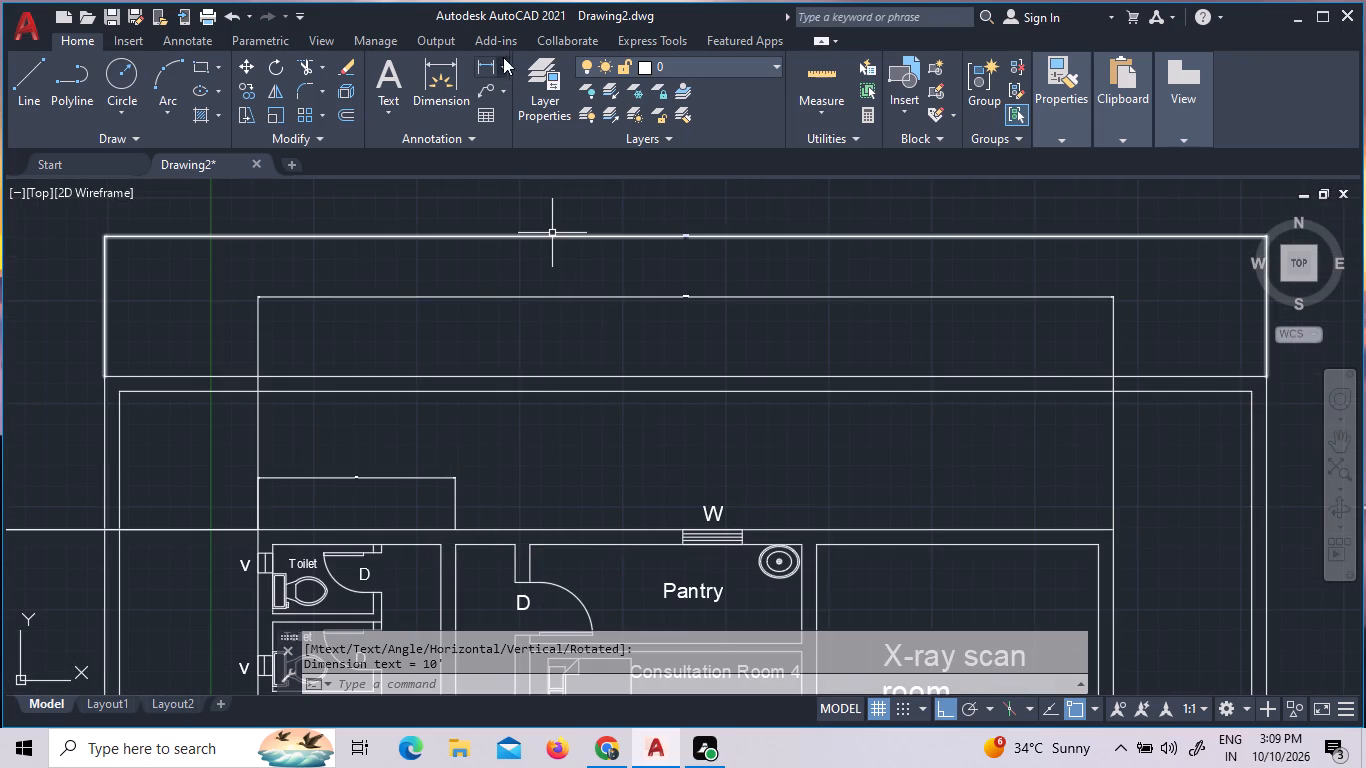
Dimension the passage between the toilet block and the pantry along the north wall, up to the pantry's west wall.
left_click(486, 67)
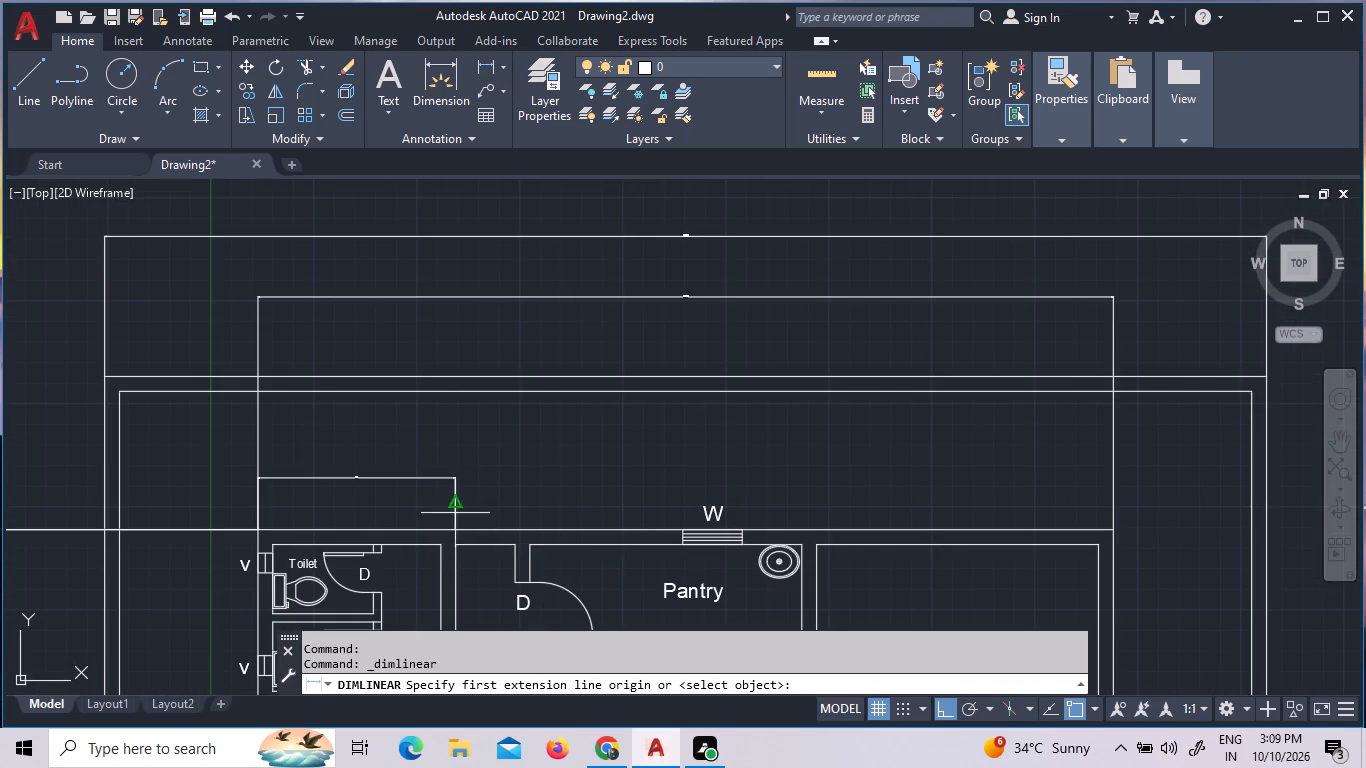
left_click(455, 531)
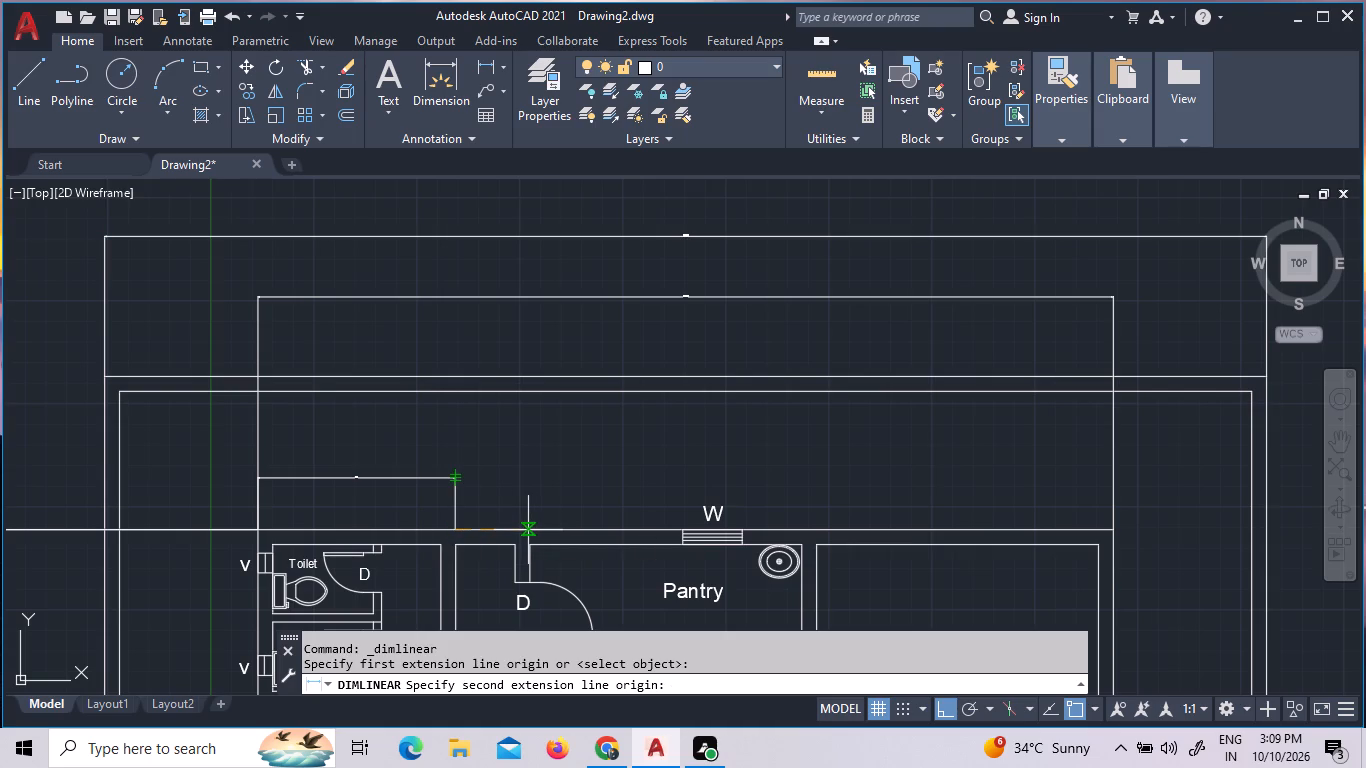
left_click(528, 530)
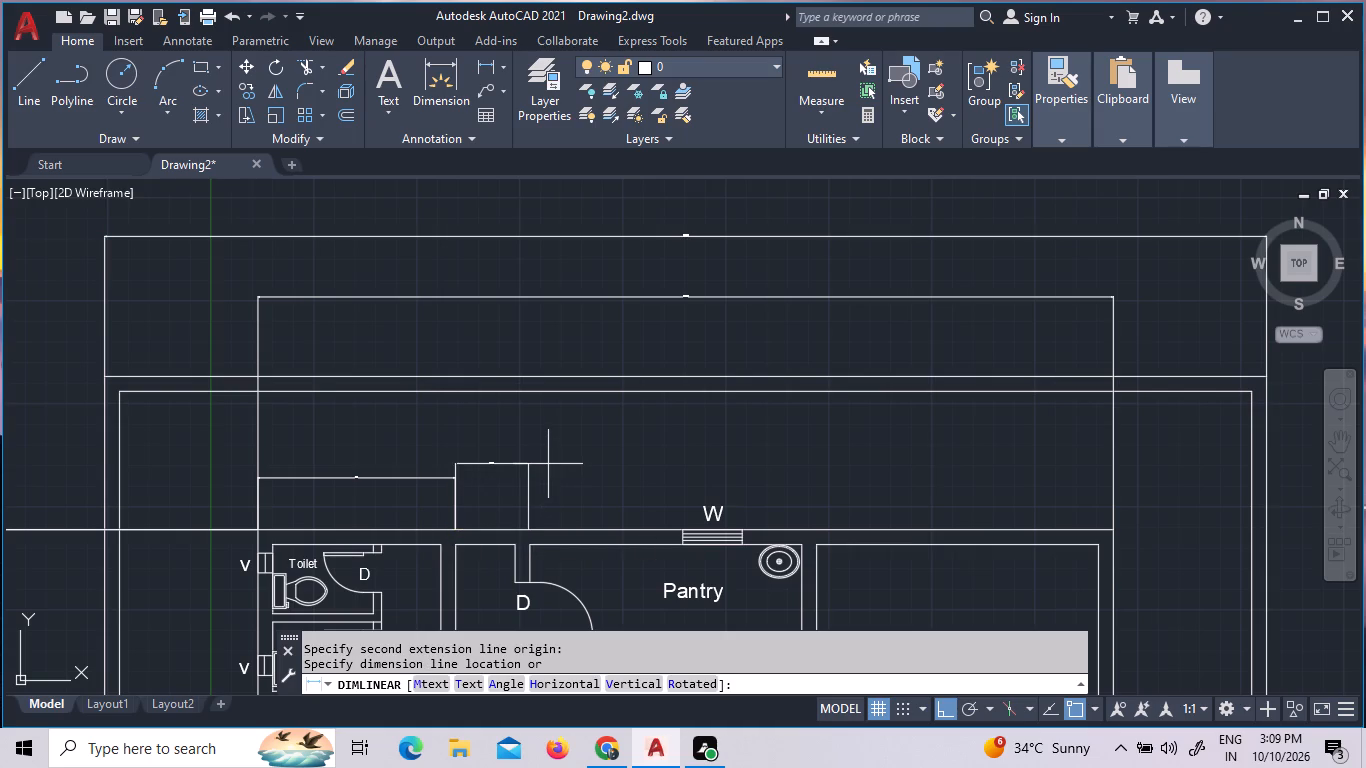
left_click(548, 464)
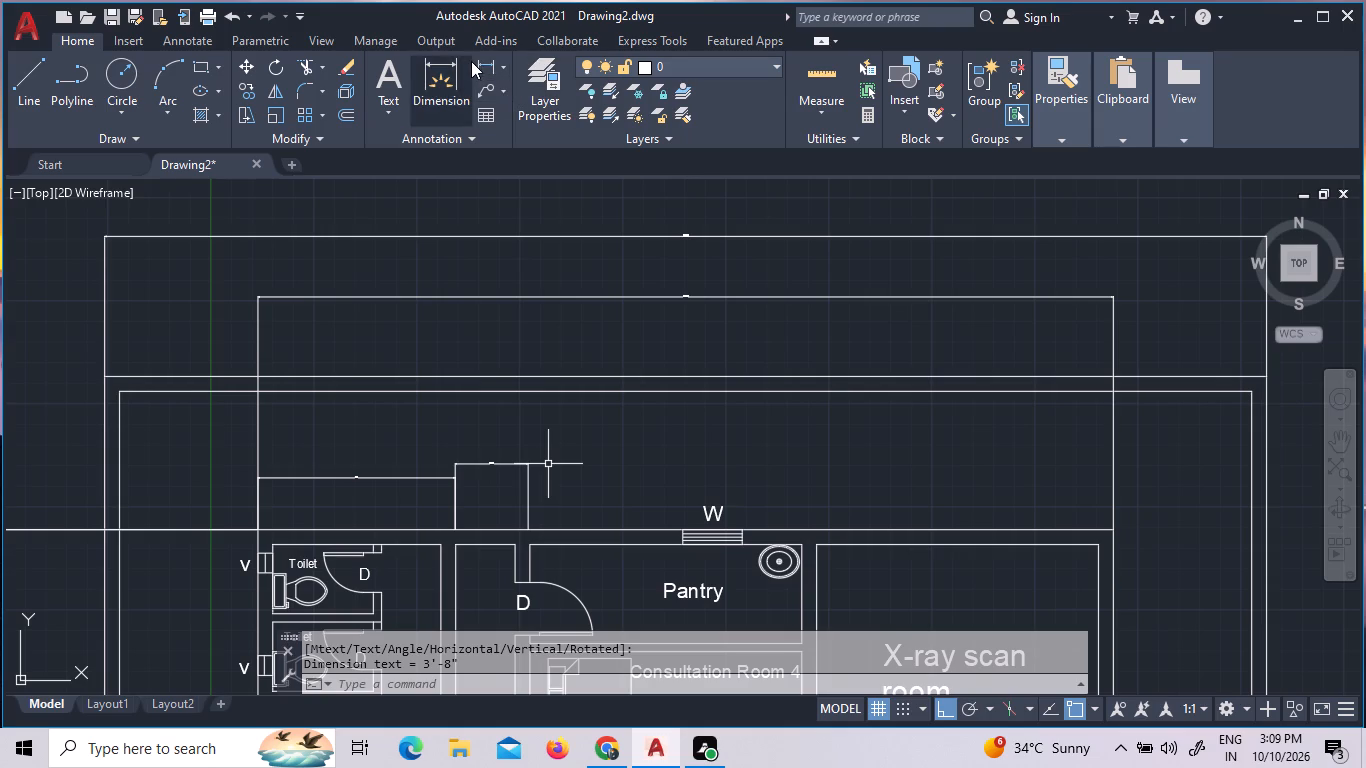
Dimension the pantry's width along the north wall, placing the dimension line north of the window.
left_click(484, 71)
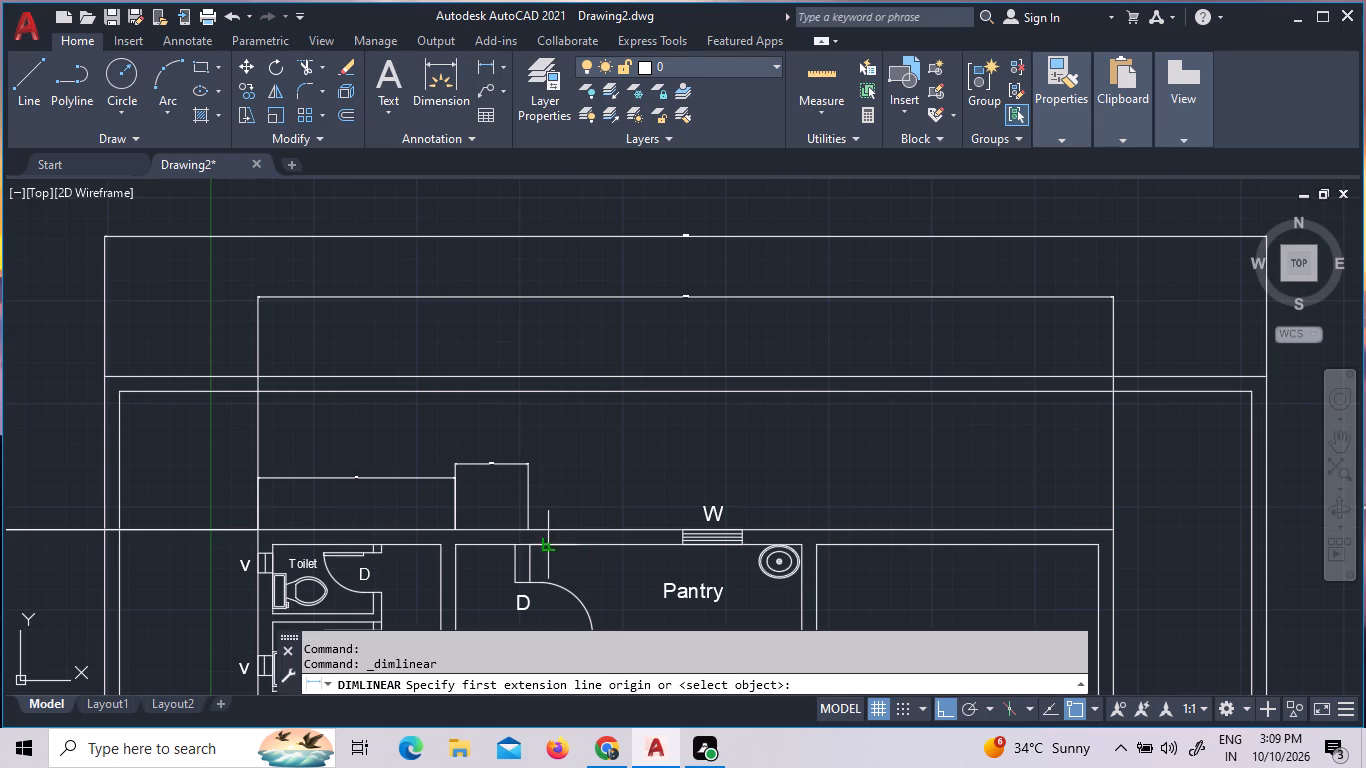
left_click(532, 527)
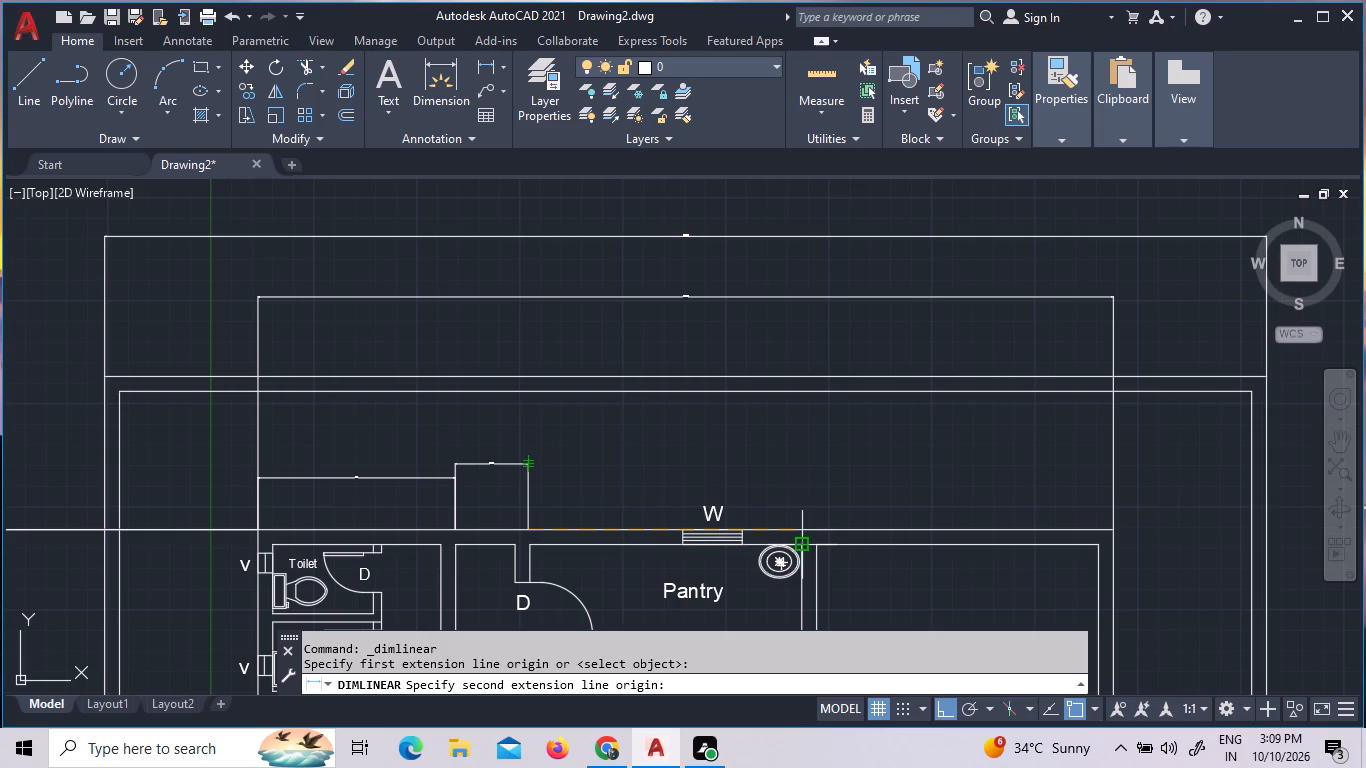
left_click(800, 550)
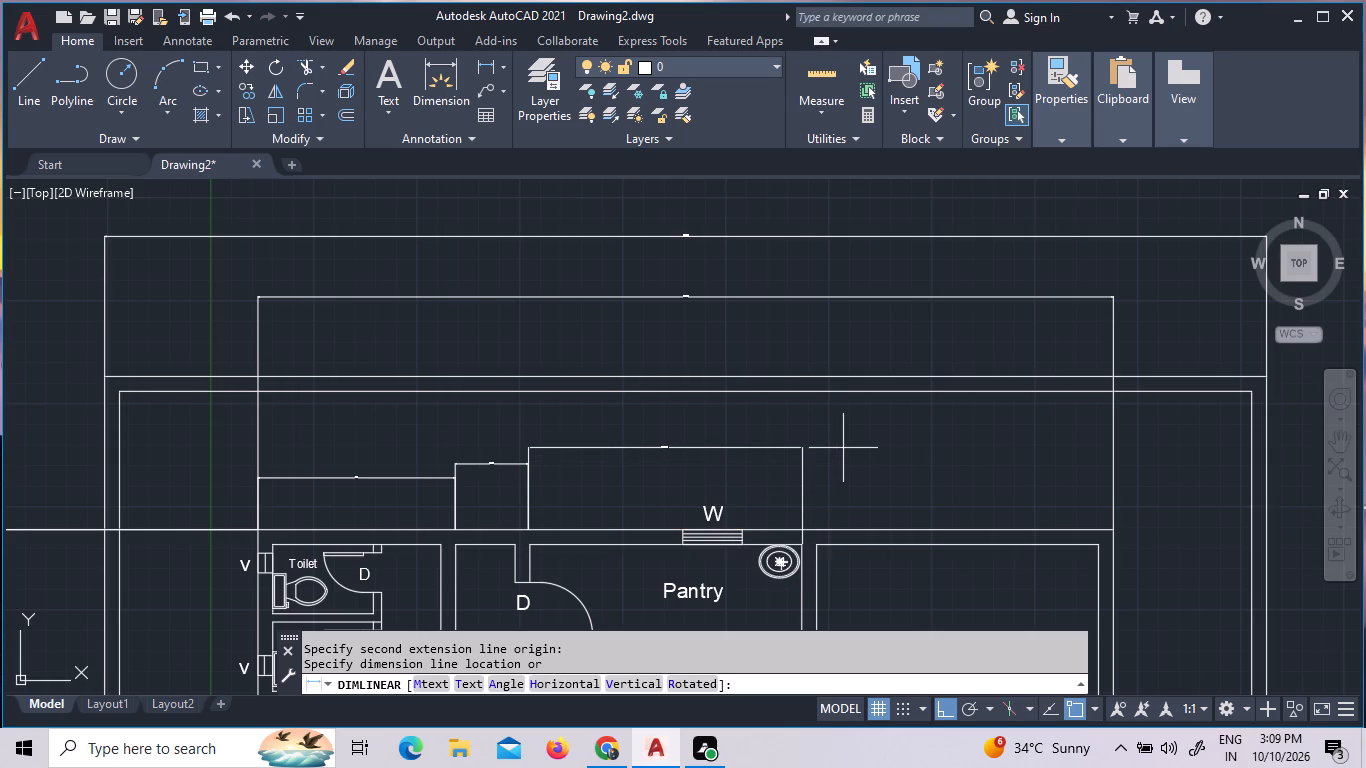
left_click(843, 448)
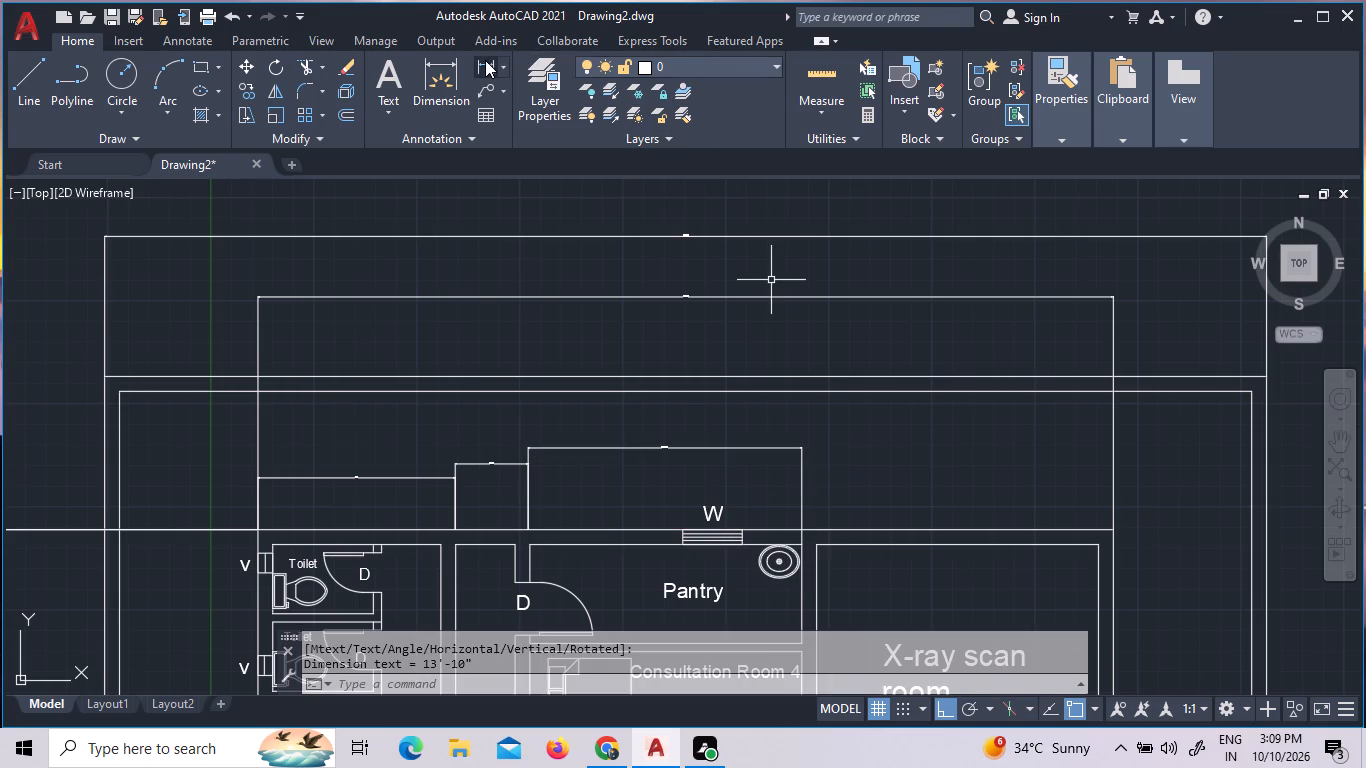
Dimension the X-ray scan room's width along the north wall, from the pantry's east wall to the building's northeast corner.
left_click(485, 60)
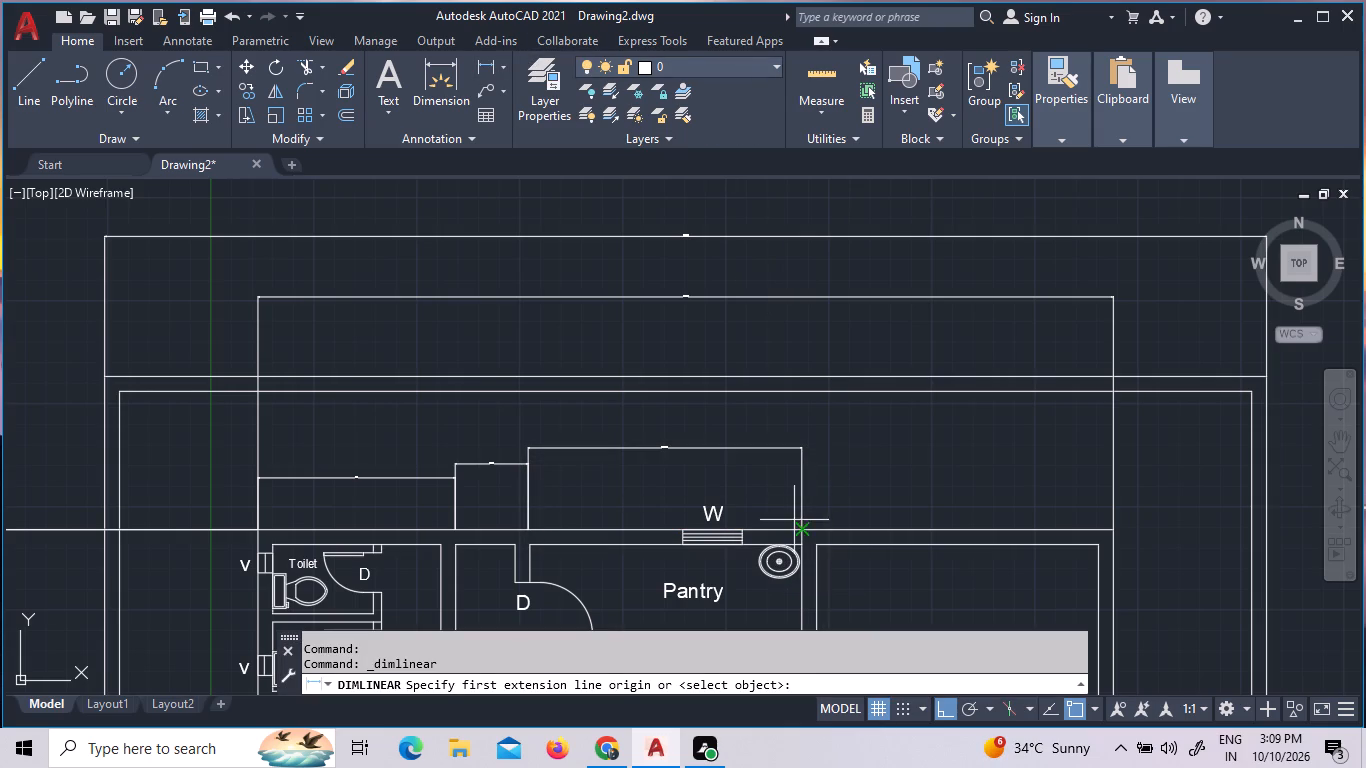
left_click(807, 530)
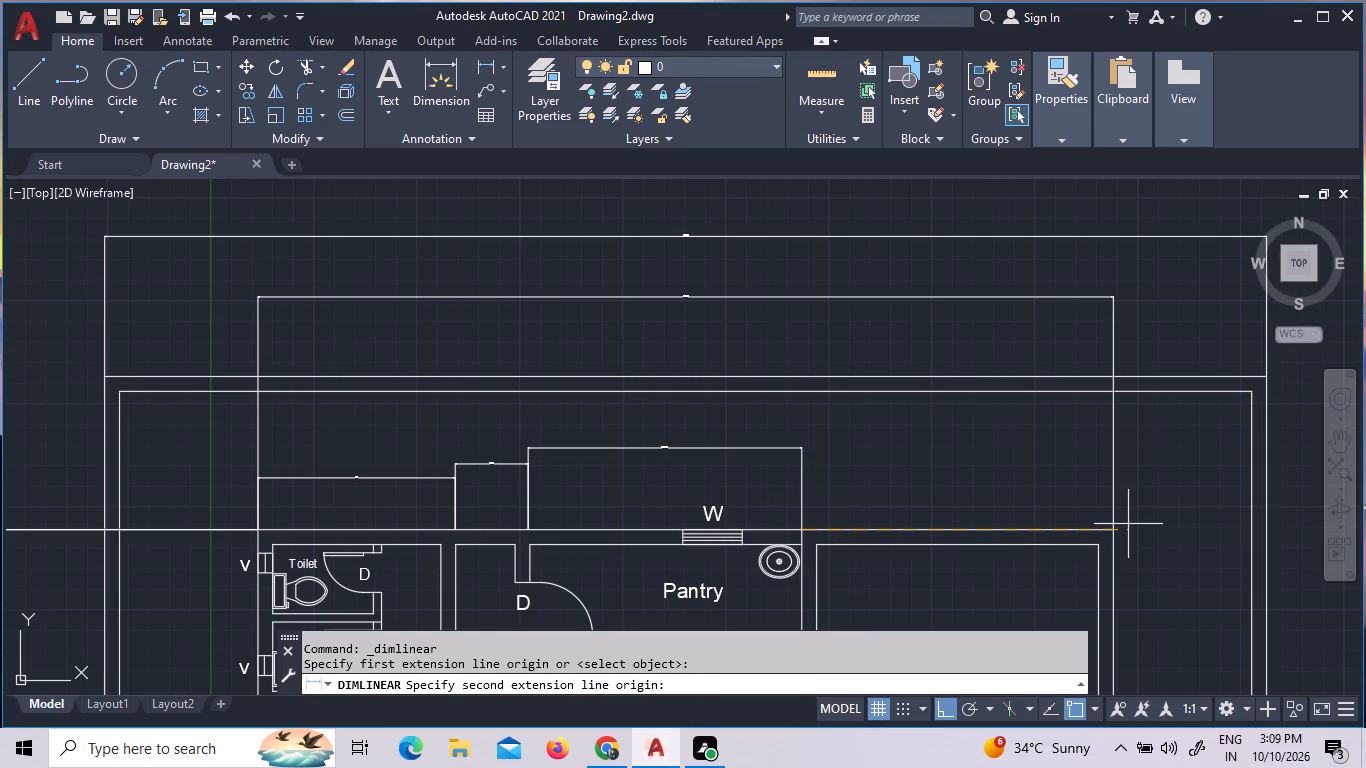
left_click(1118, 529)
left_click(1090, 432)
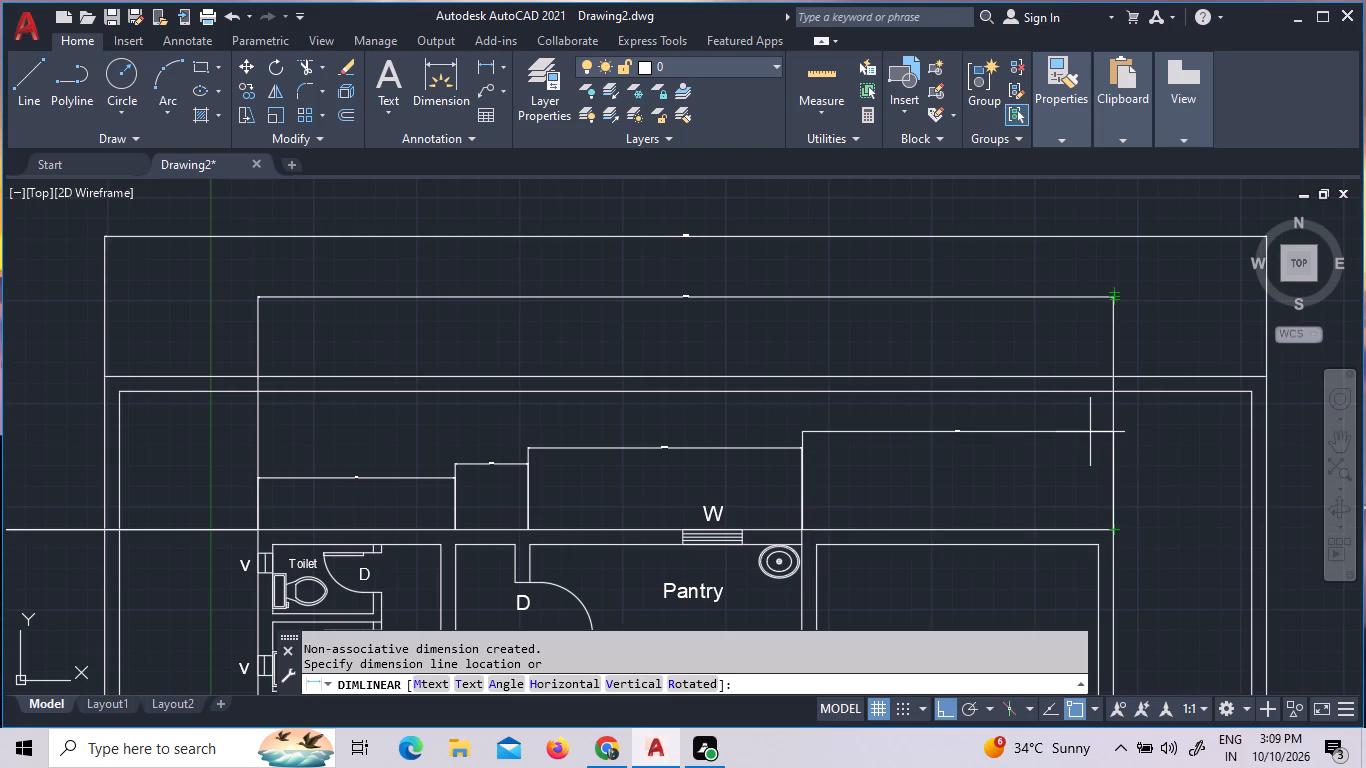
Set the text height of the X-ray scan room's width dimension to 1'-1".
double_click(963, 431)
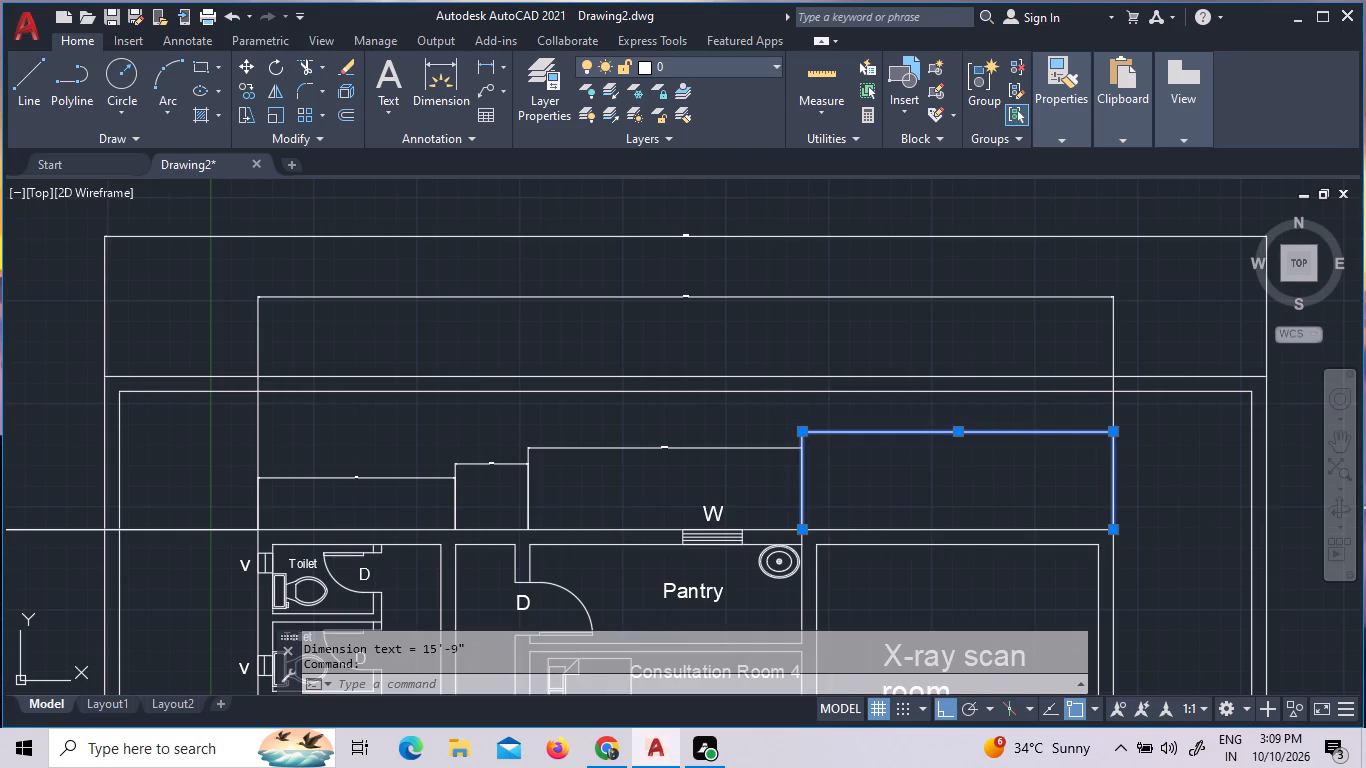
left_click(963, 431)
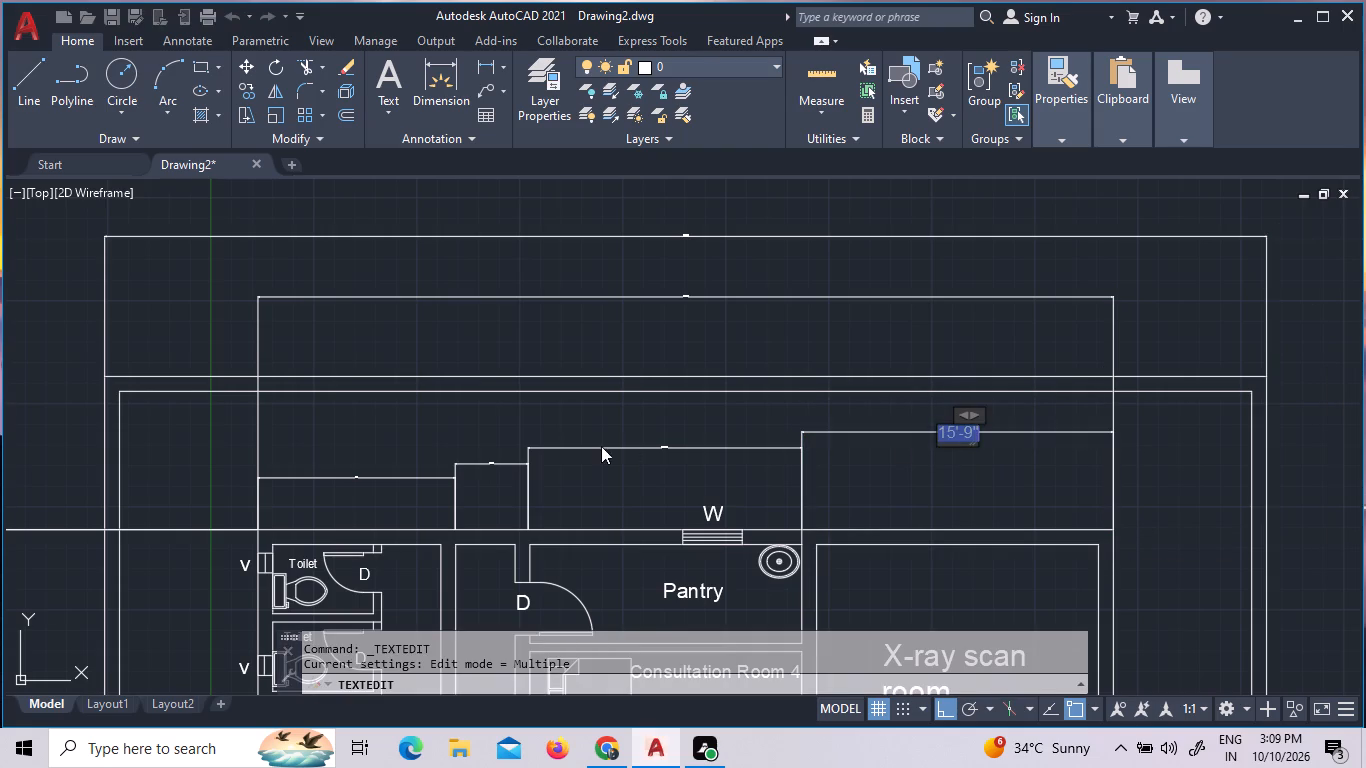
left_click(295, 93)
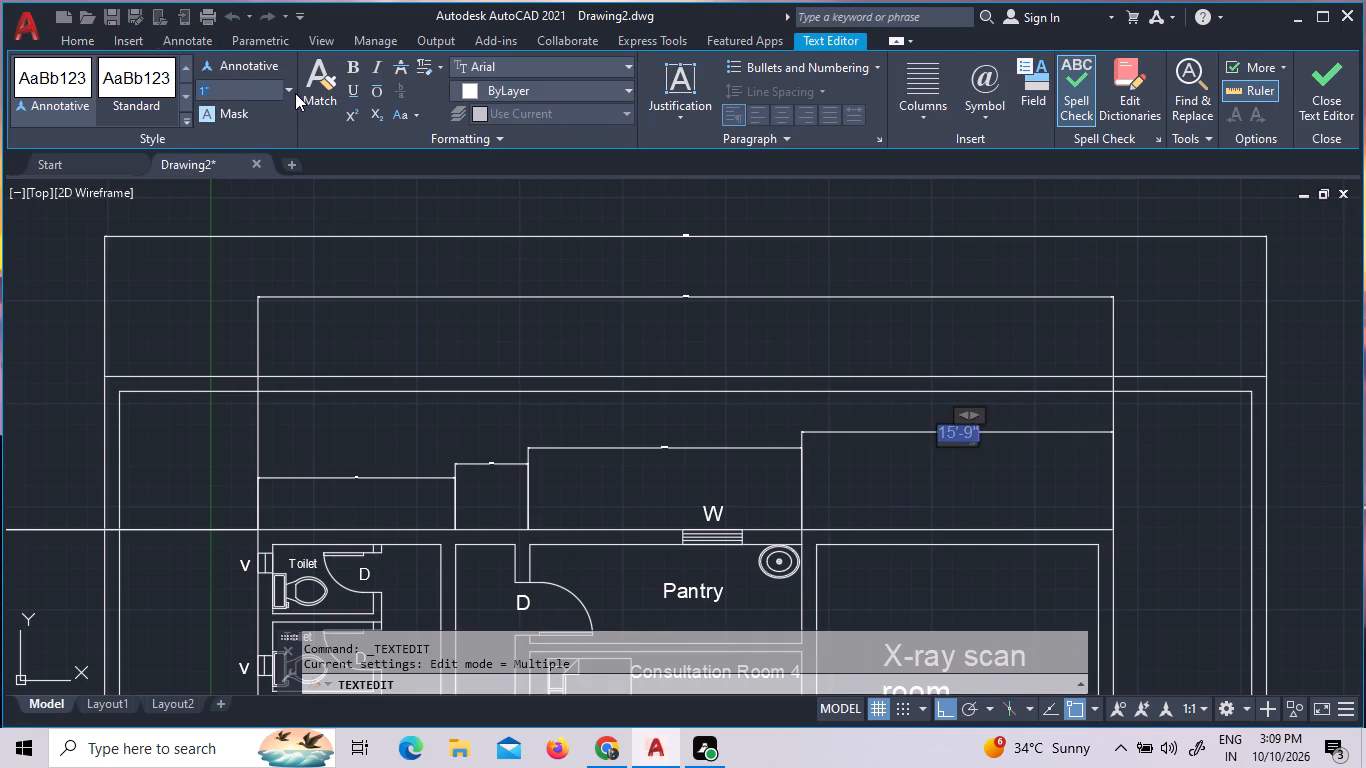
left_click(264, 258)
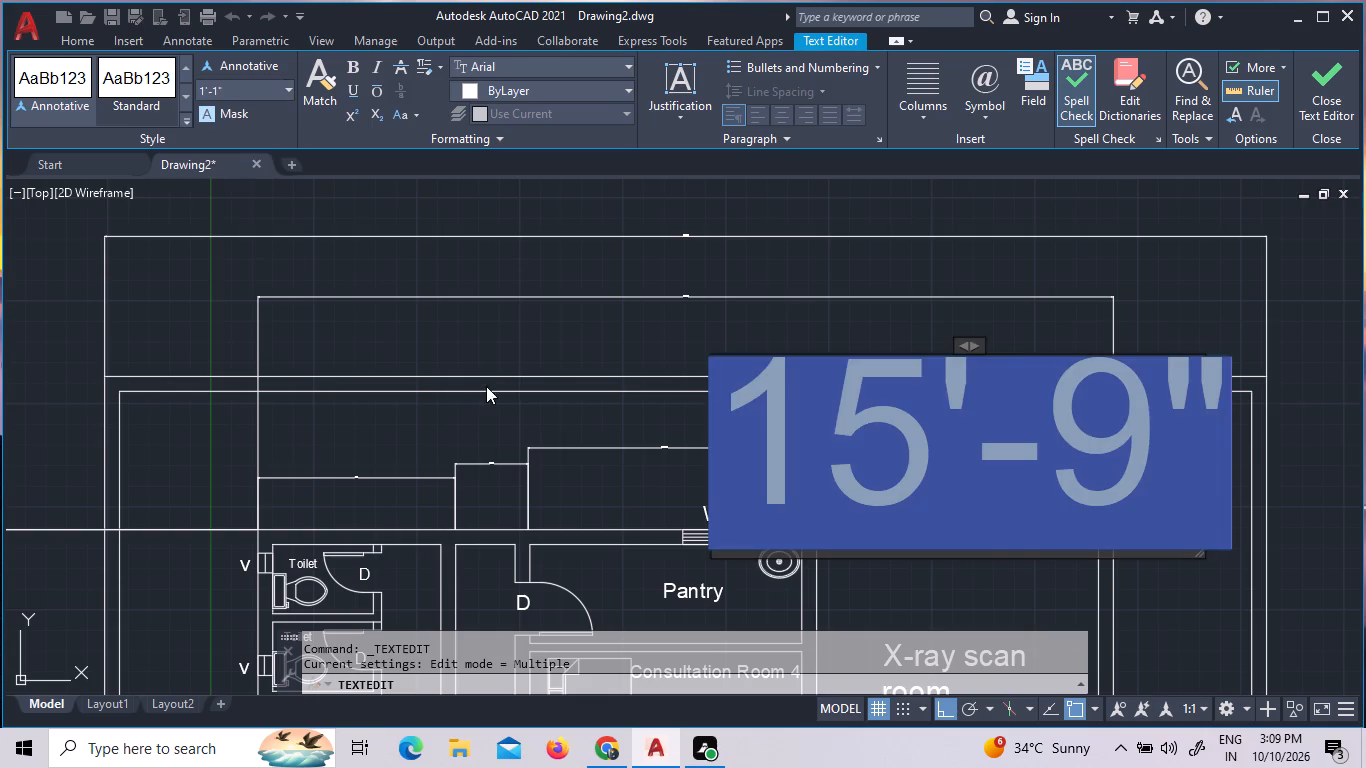
left_click(509, 345)
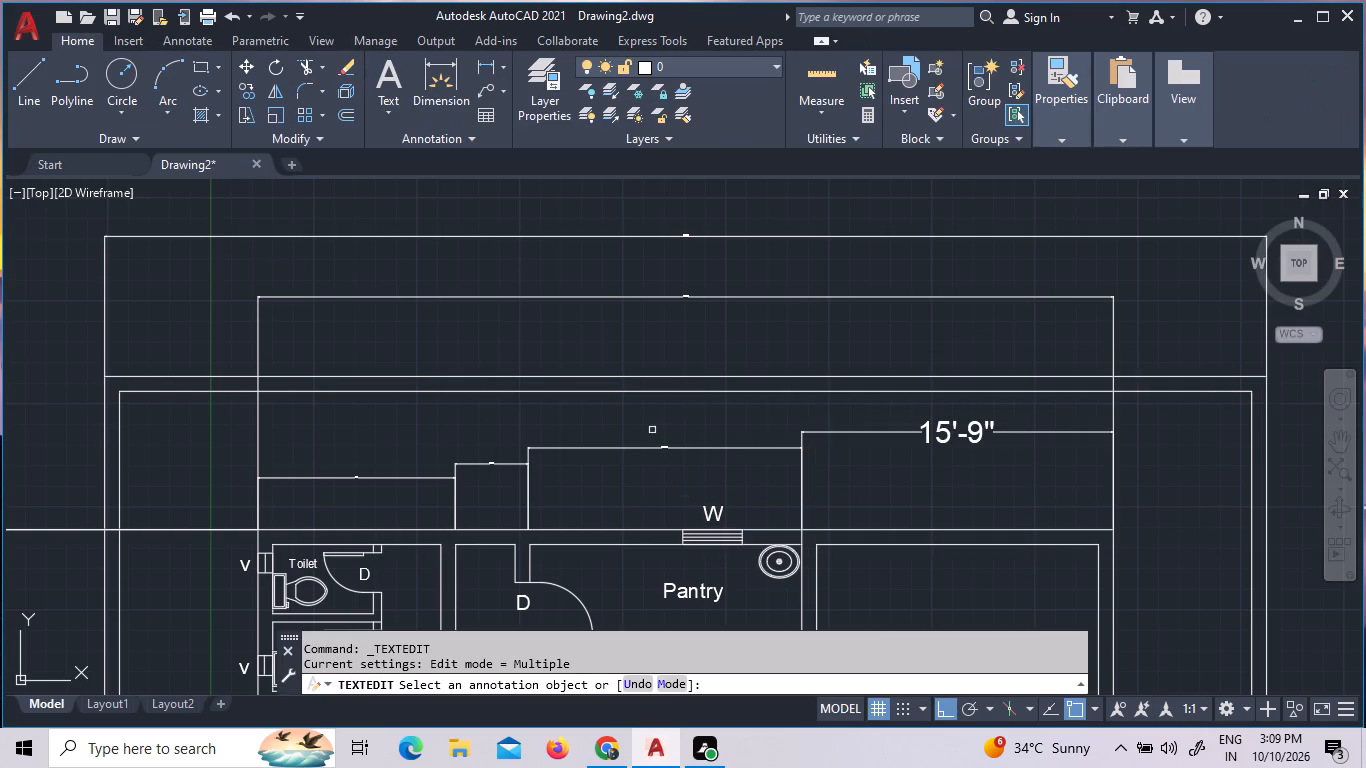
Set the text height of the pantry's width dimension along the north wall to 1'-1".
left_click(654, 443)
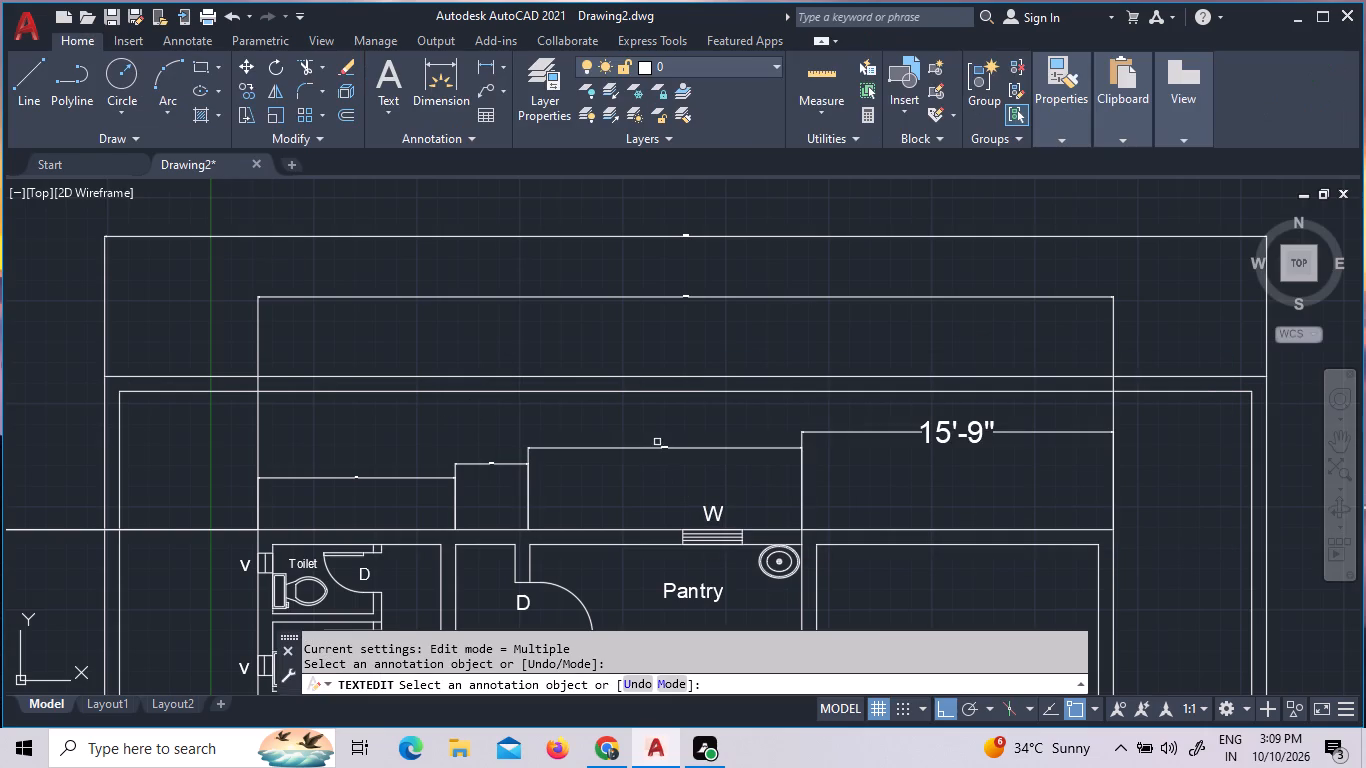
triple_click(660, 446)
left_click(660, 446)
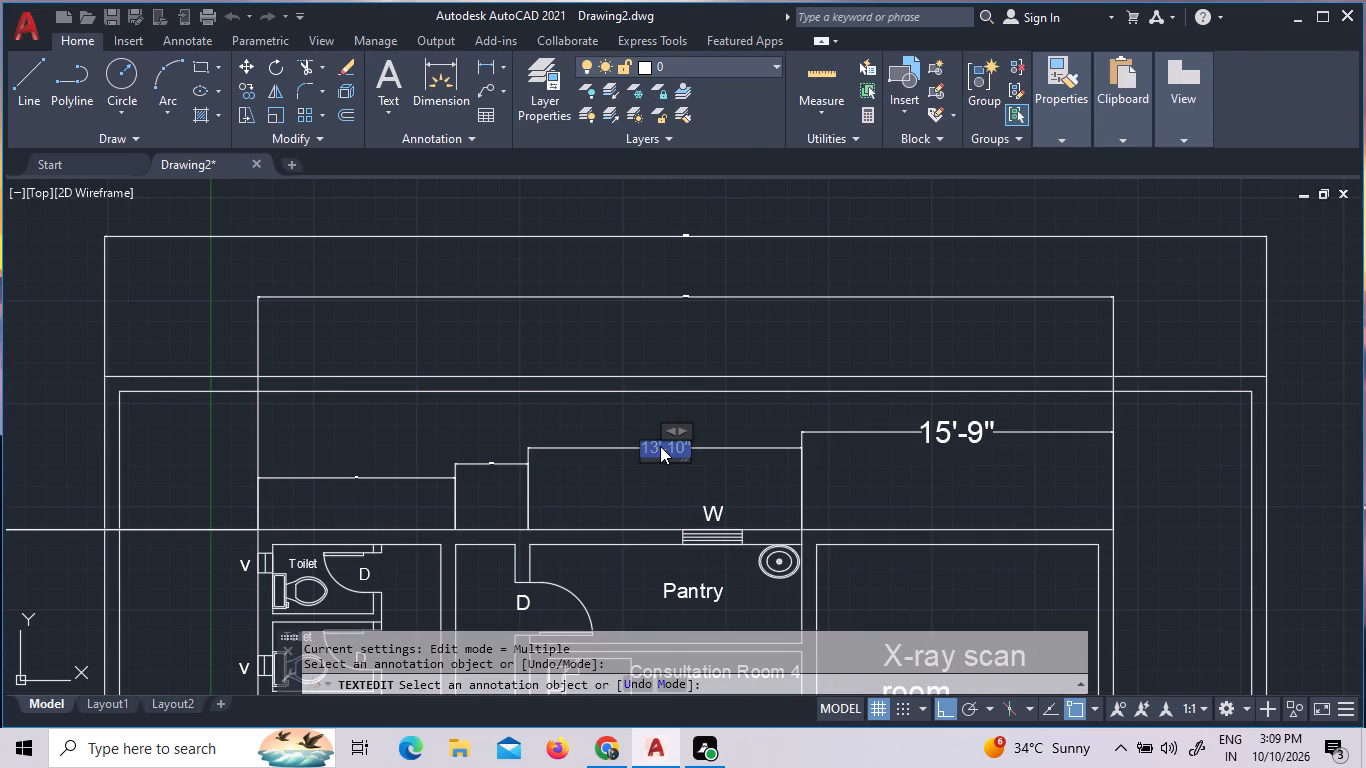
left_click(289, 90)
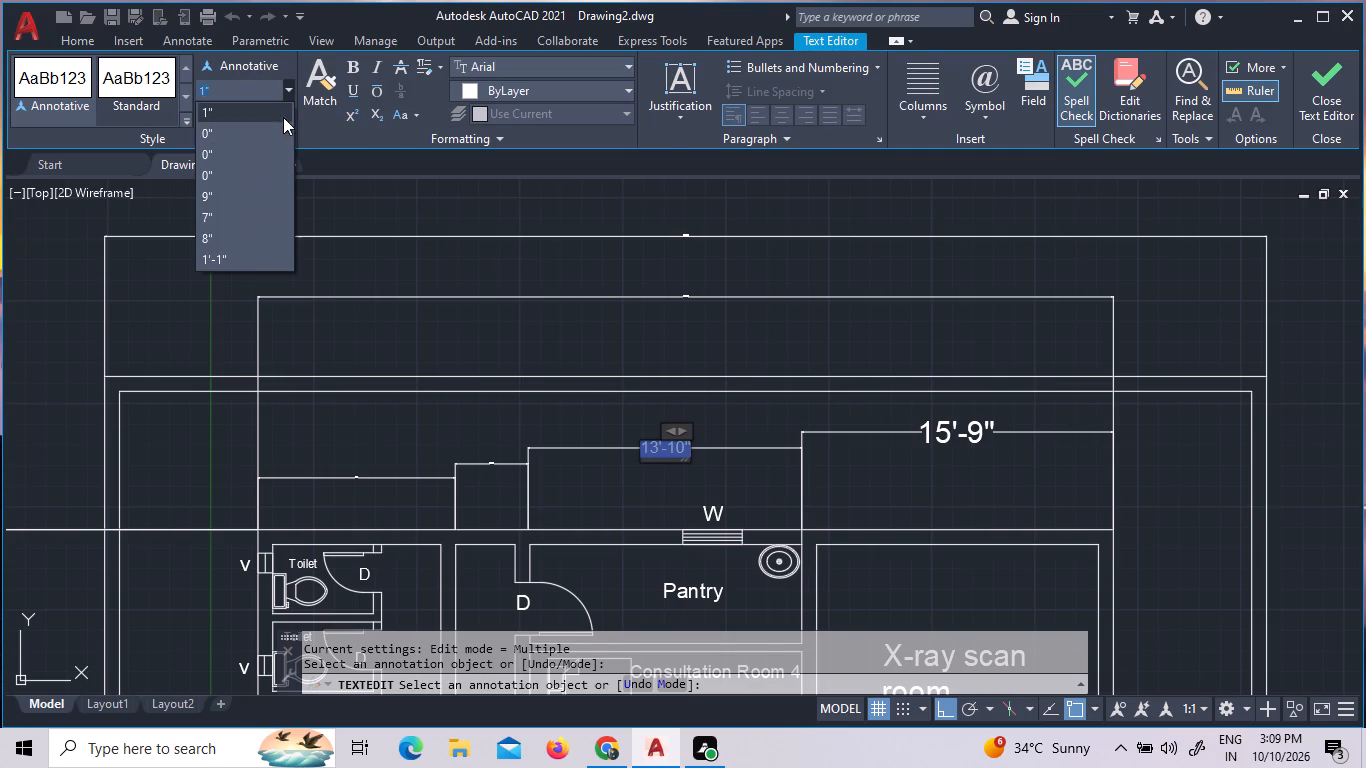
left_click(243, 251)
left_click(332, 430)
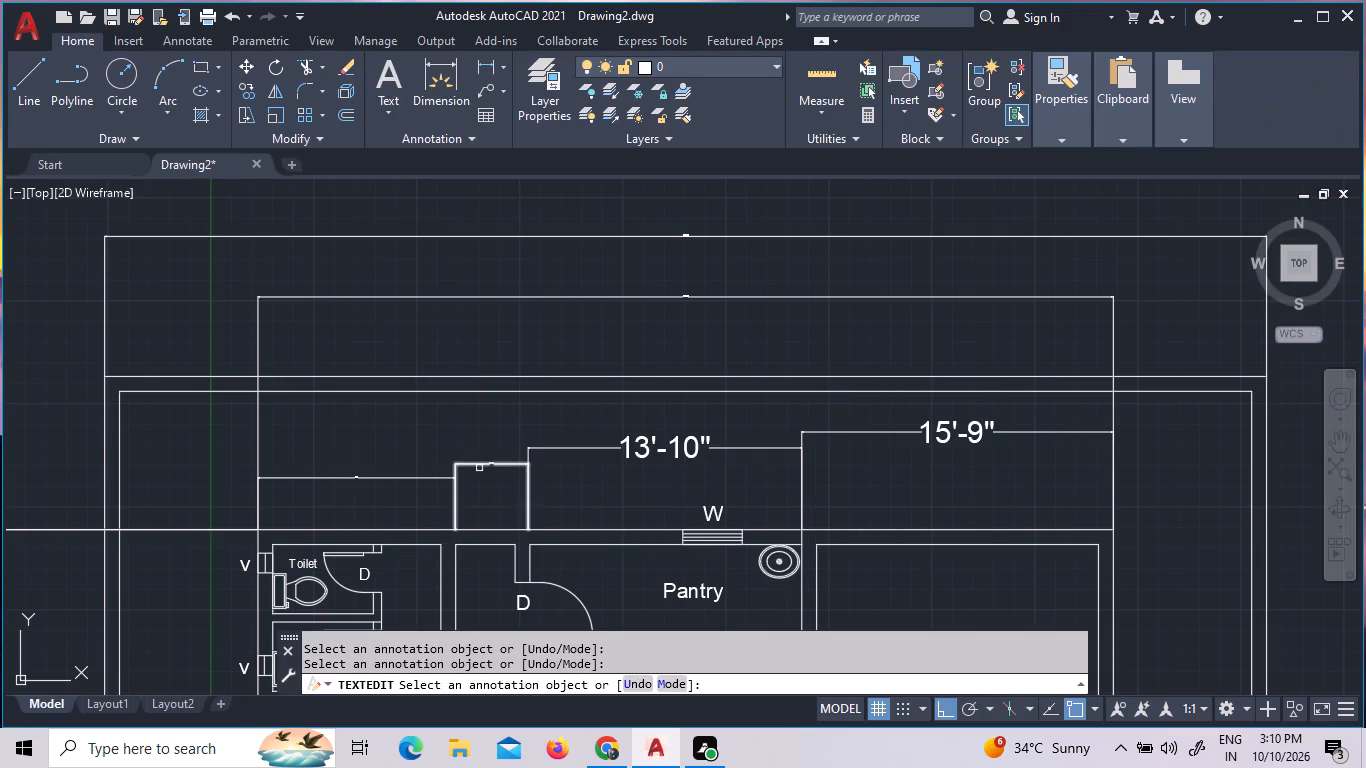
Set the text height of the dimension across the passage between the toilet block and the pantry to 1'-1".
triple_click(490, 464)
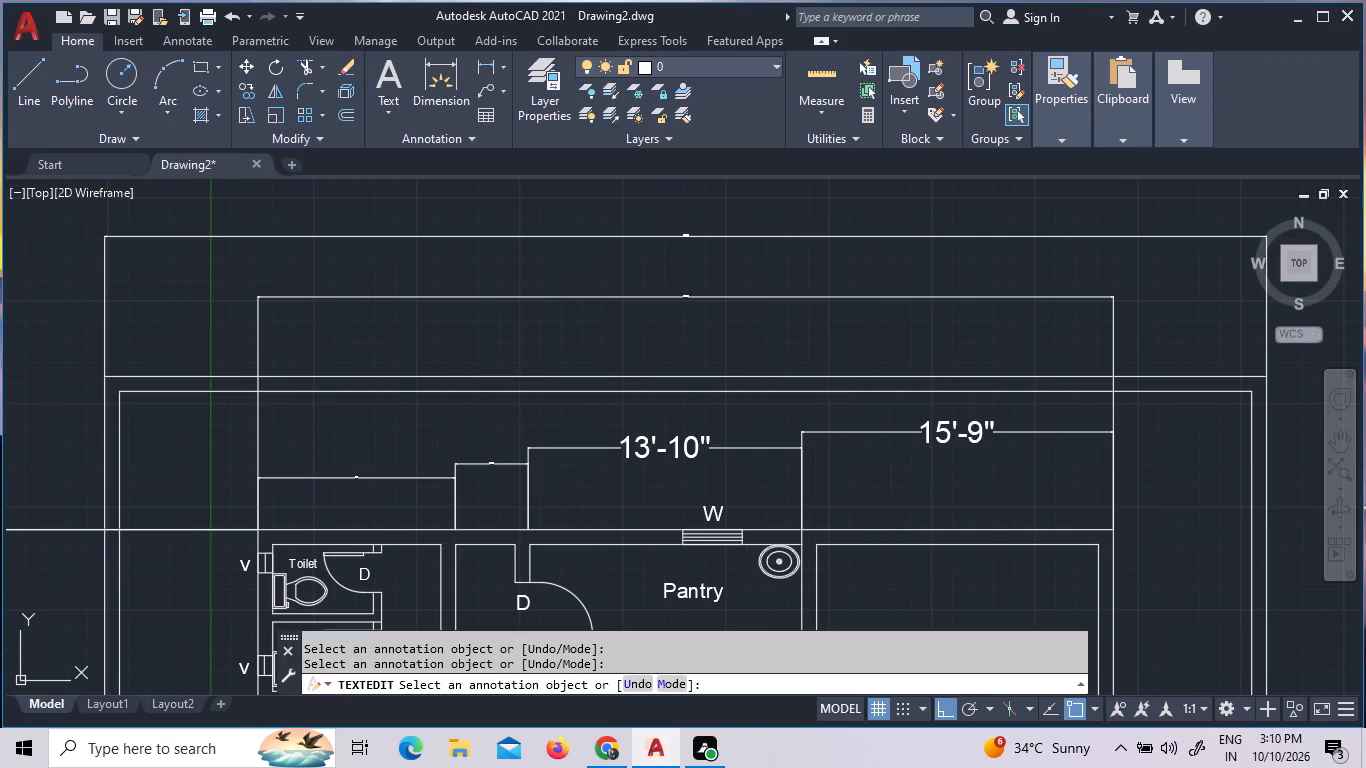
left_click(490, 464)
left_click(490, 464)
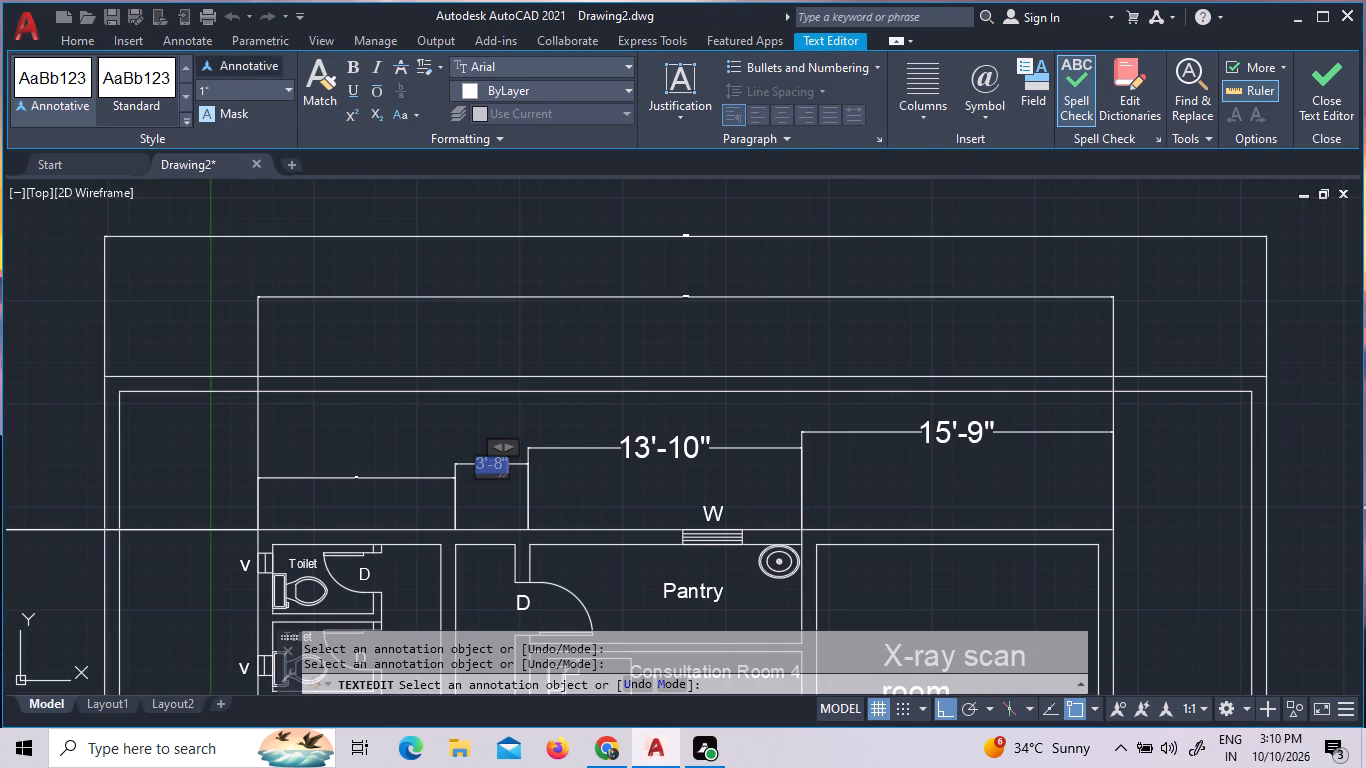
left_click(283, 86)
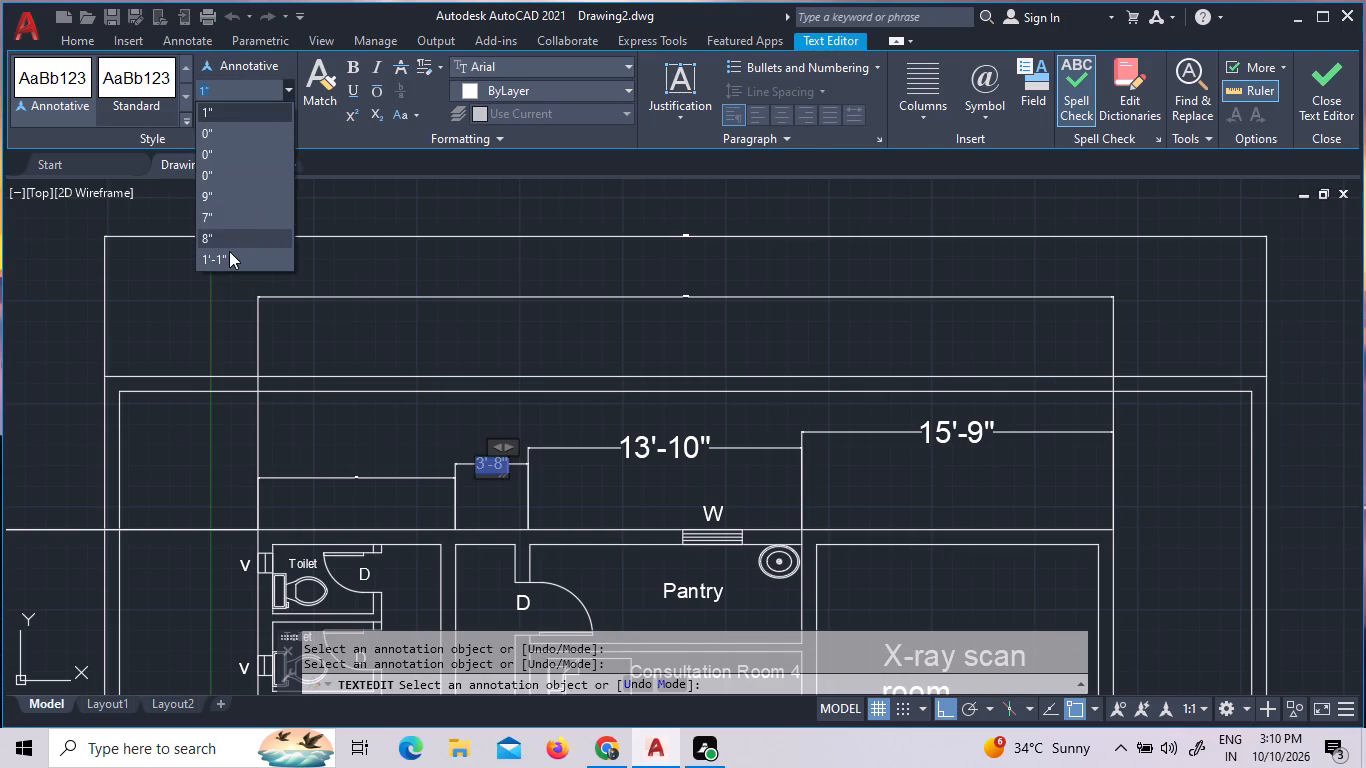
left_click(226, 255)
left_click(376, 335)
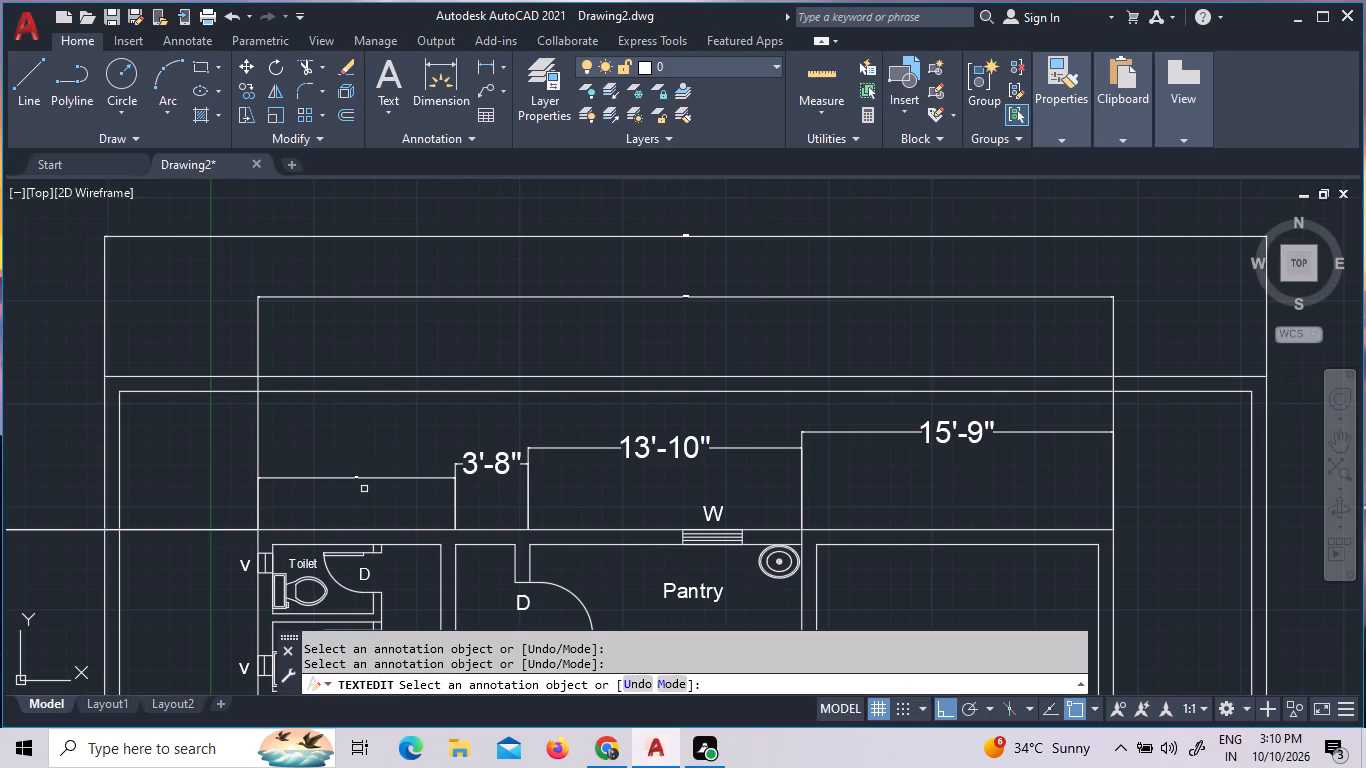
Set the text height of the toilet block's width dimension along the north wall to 1'-1".
scroll(364, 488, "up", 4)
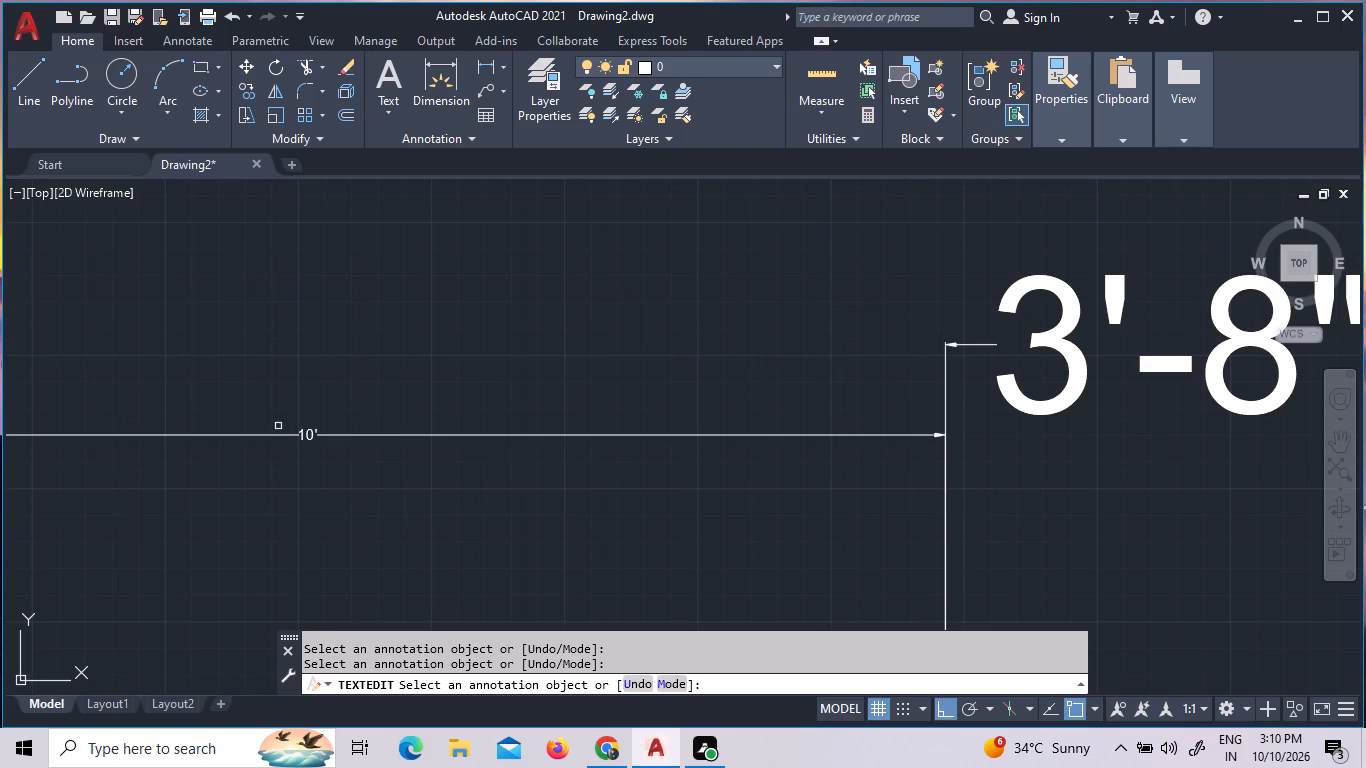
triple_click(313, 437)
left_click(313, 437)
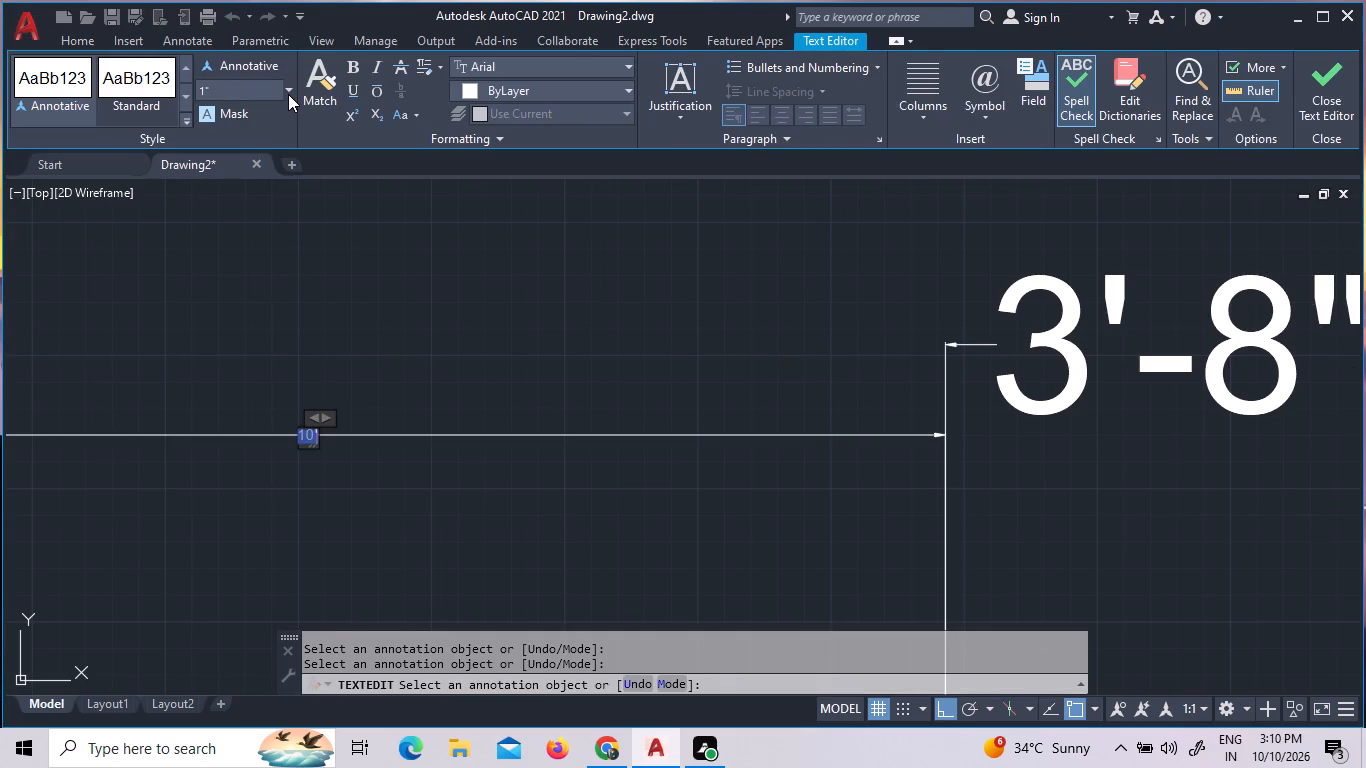
left_click(288, 94)
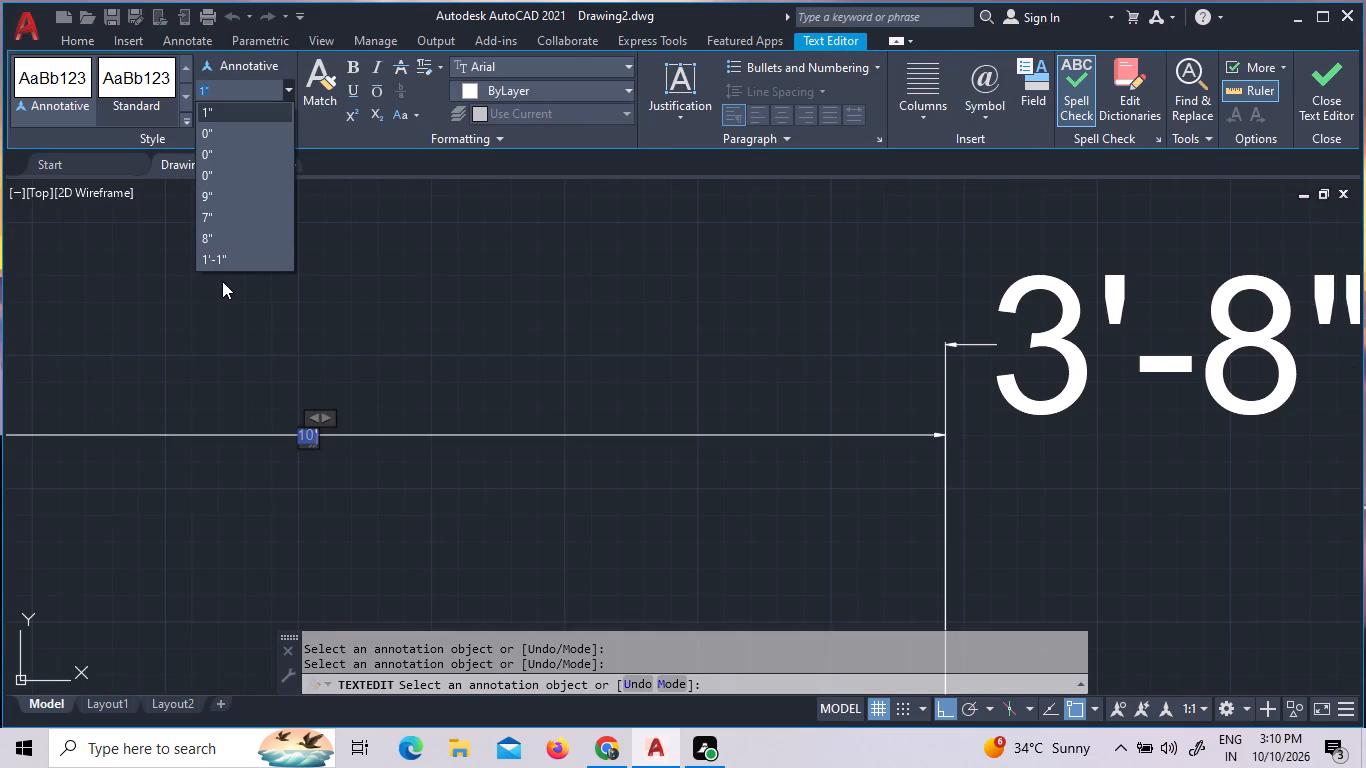
left_click(228, 266)
left_click(323, 288)
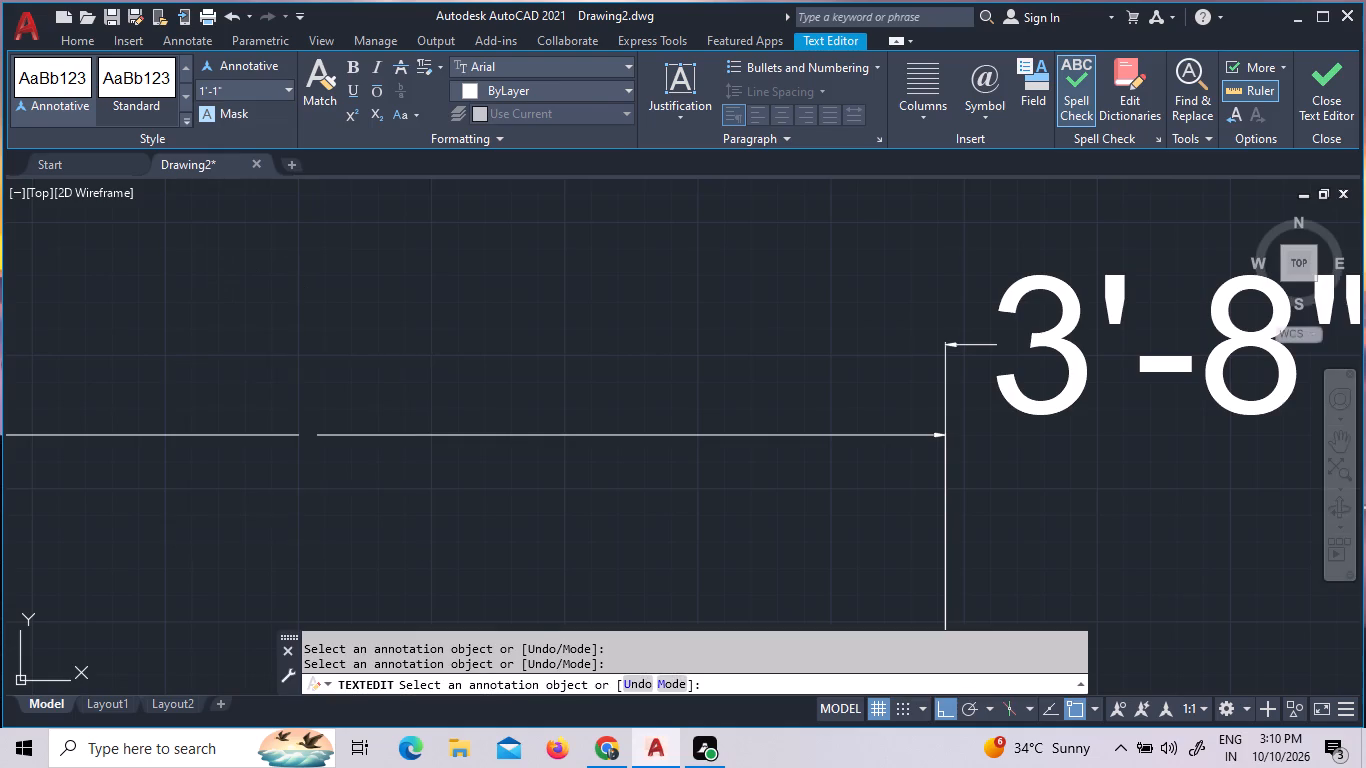
Set the text height of the building's overall width dimension north of the plan to 1'-1".
scroll(383, 303, "down", 10)
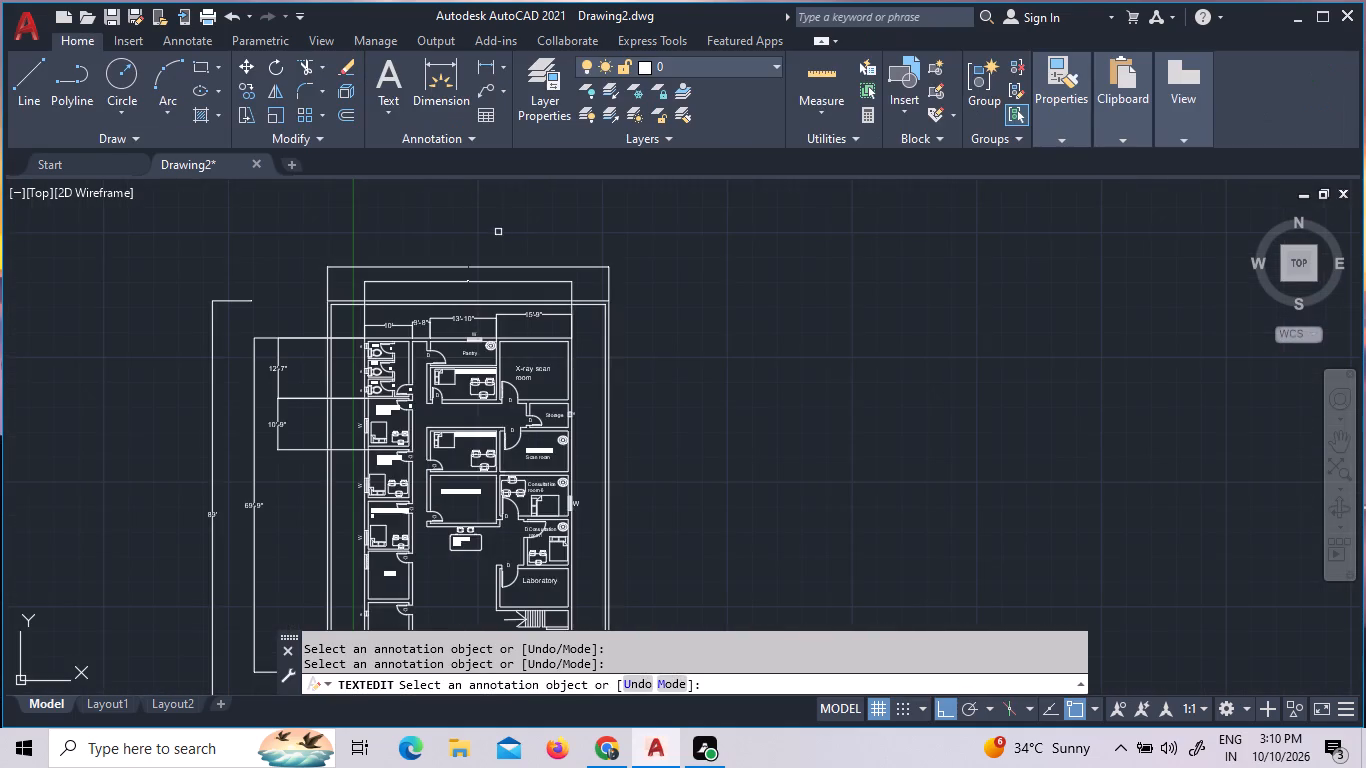
scroll(469, 257, "up", 3)
scroll(450, 339, "up", 4)
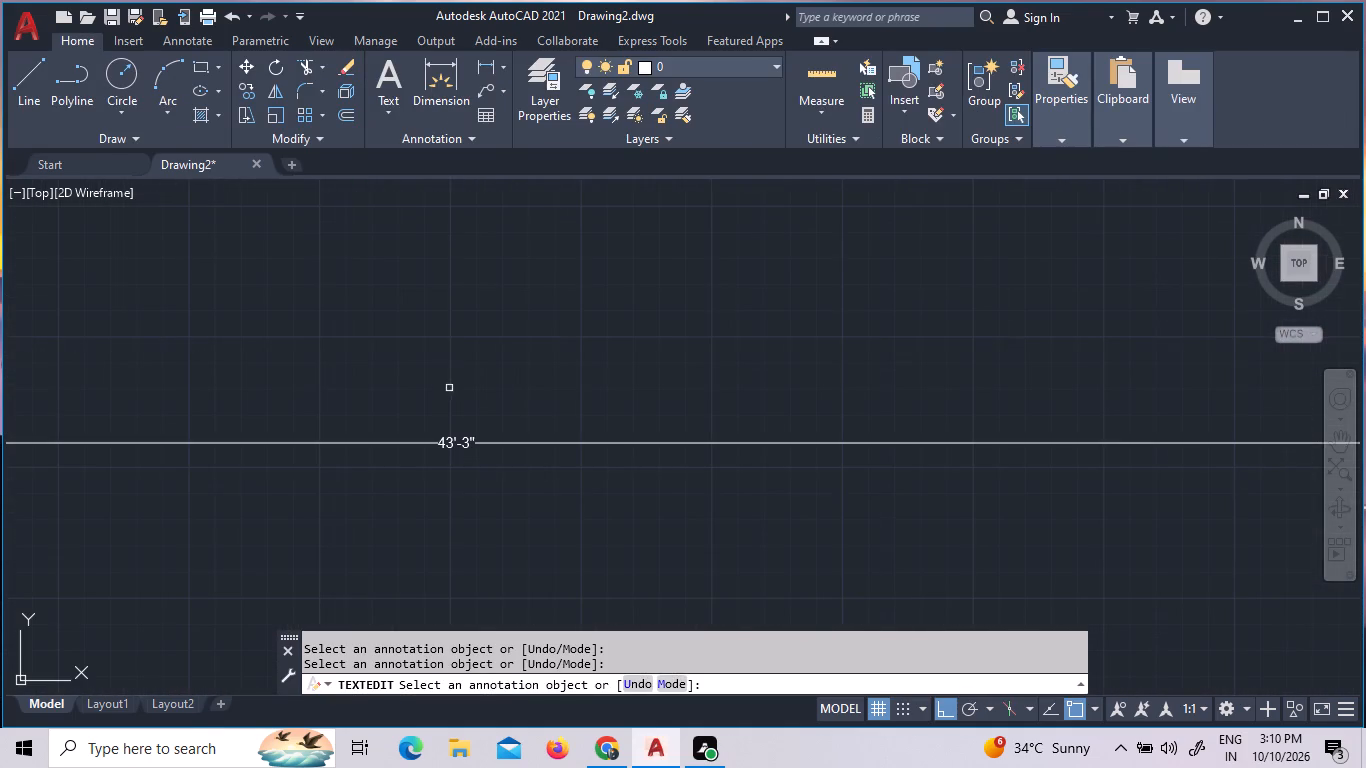
triple_click(459, 443)
left_click(459, 443)
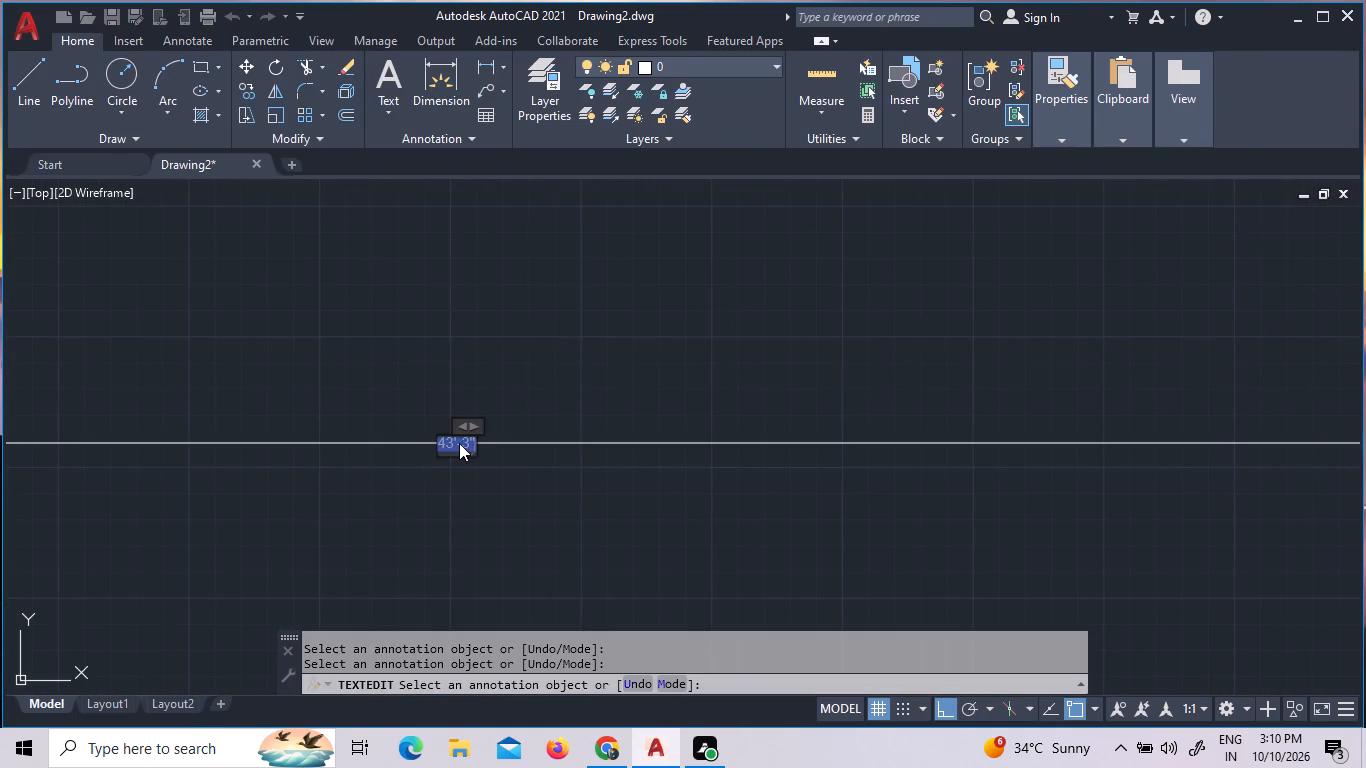
left_click(293, 93)
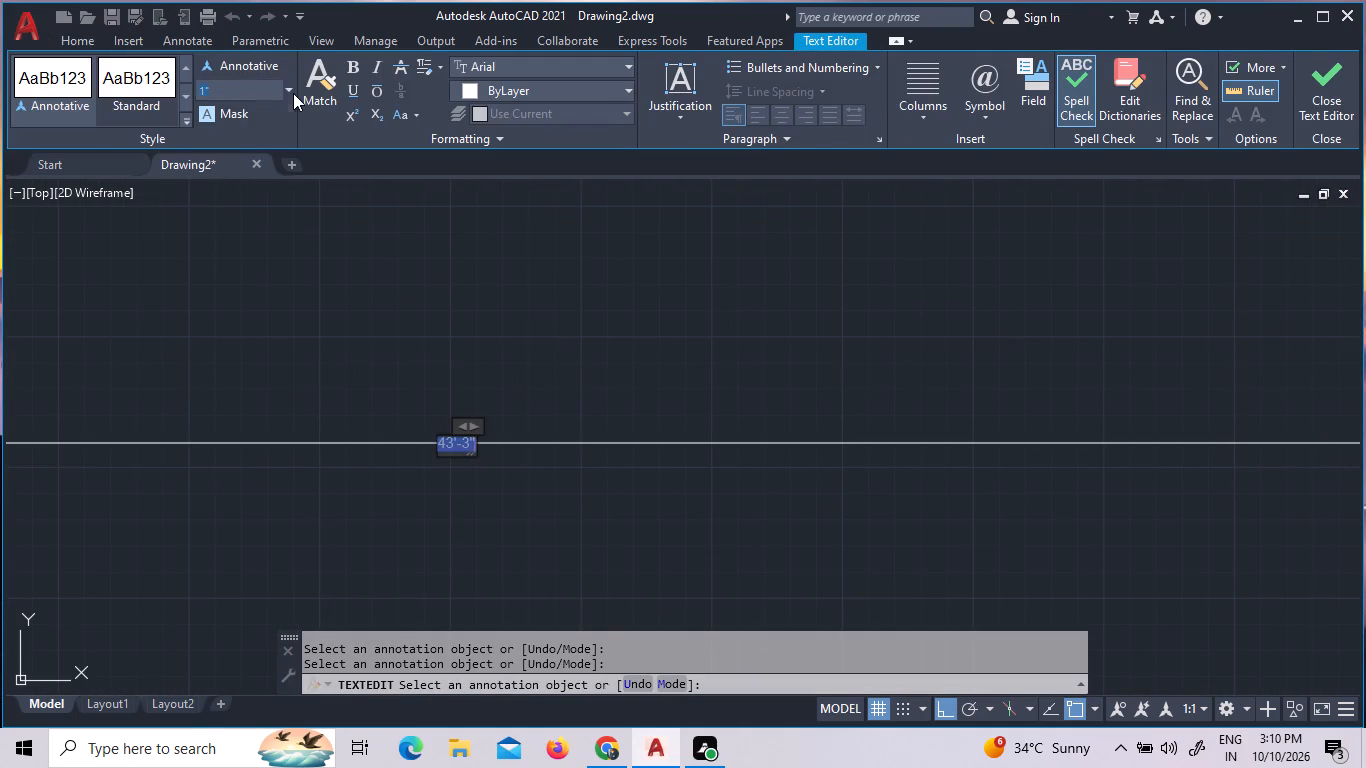
left_click(238, 261)
left_click(267, 314)
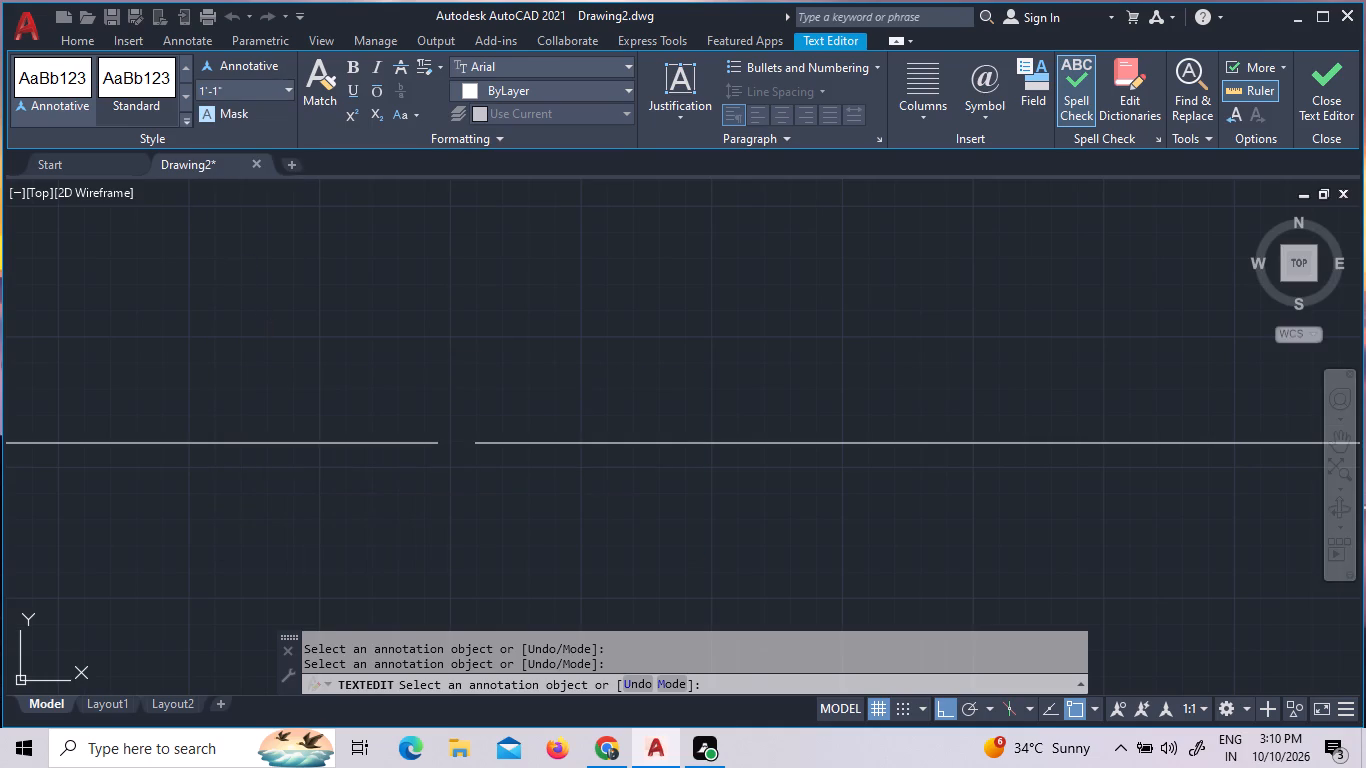
Set the text height of the compound wall's overall width dimension, the outermost one on the north side, to 1'-1".
scroll(305, 358, "down", 8)
scroll(416, 464, "down", 2)
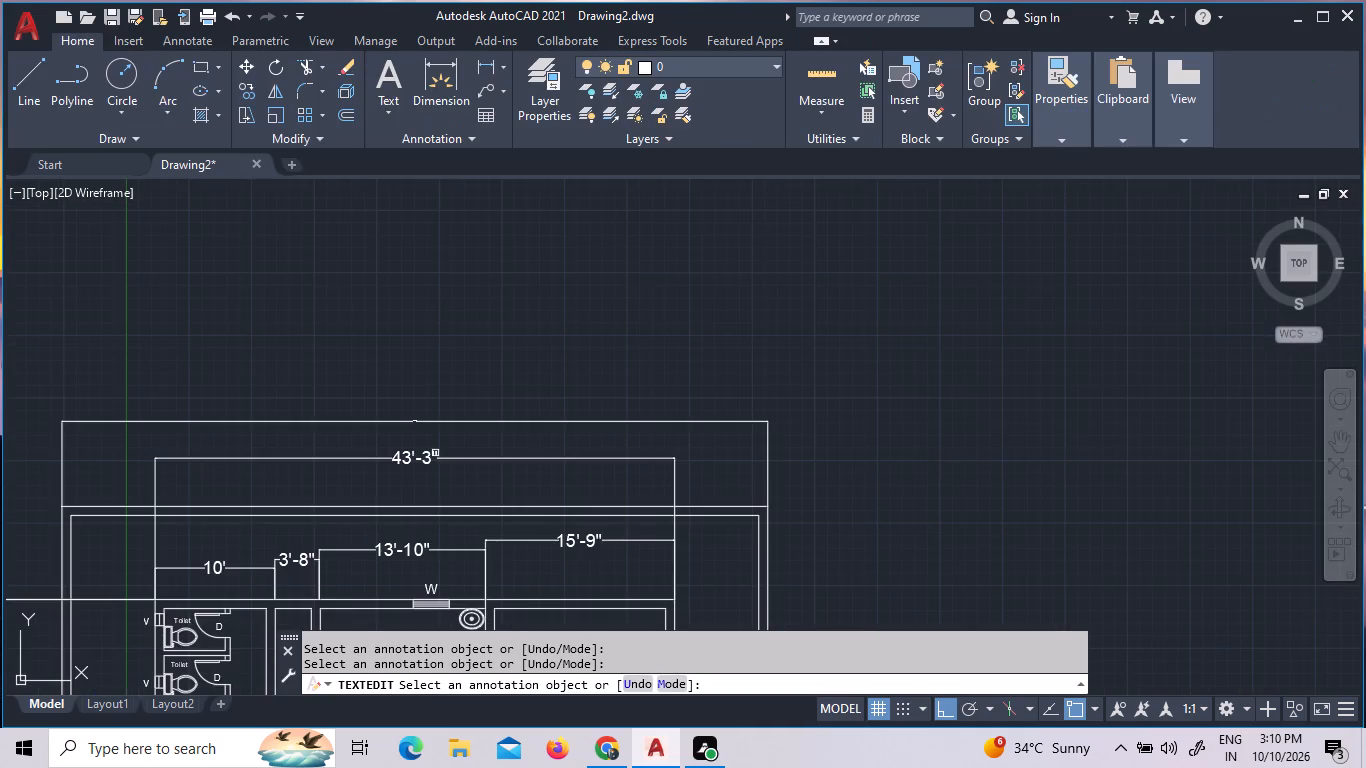
scroll(429, 440, "up", 3)
scroll(364, 358, "up", 4)
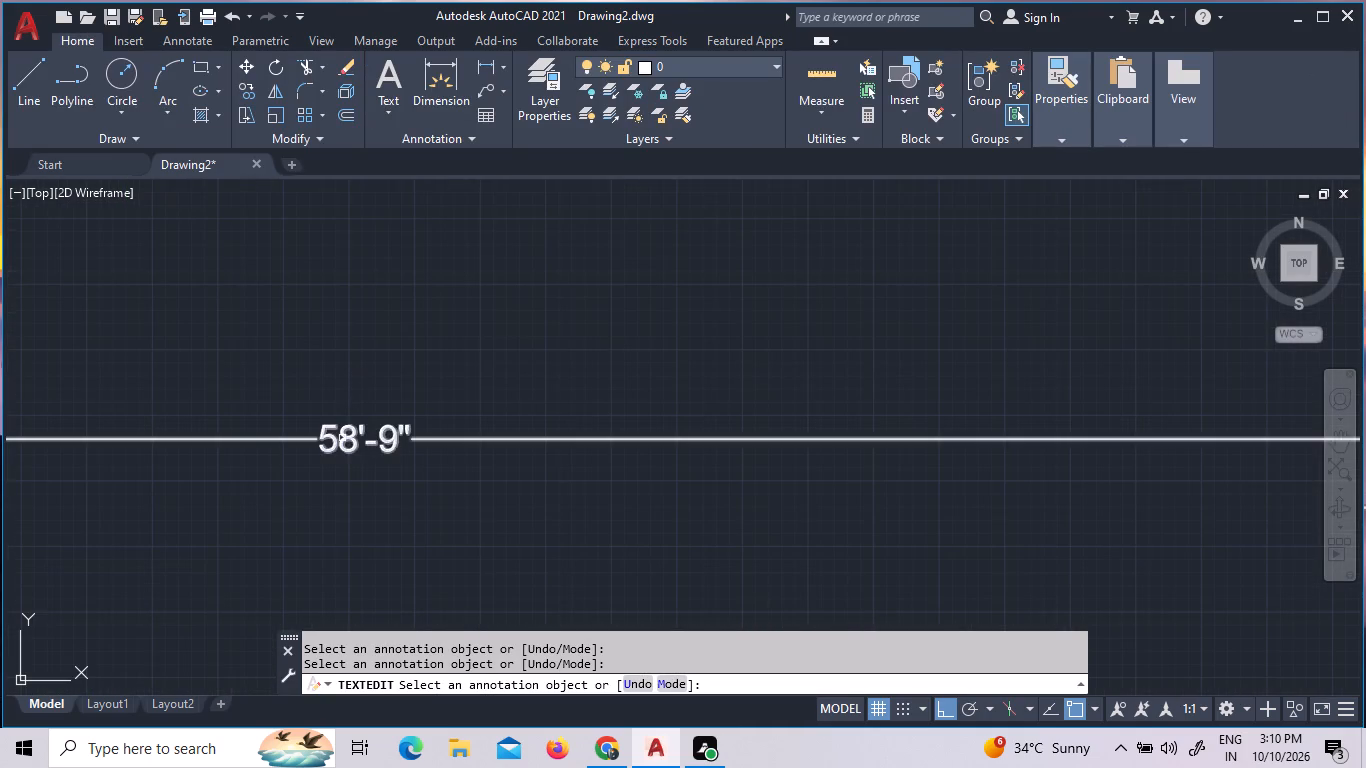
triple_click(342, 439)
left_click(342, 439)
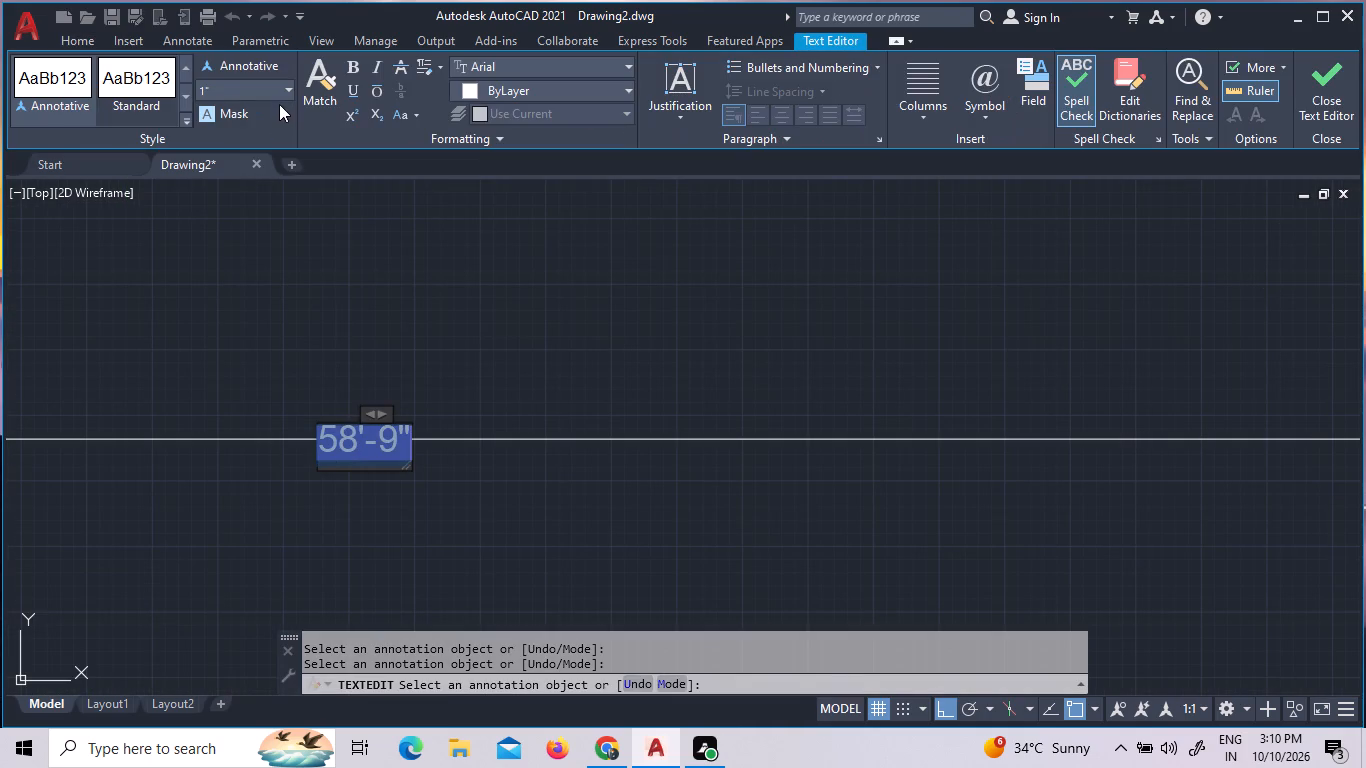
left_click(290, 86)
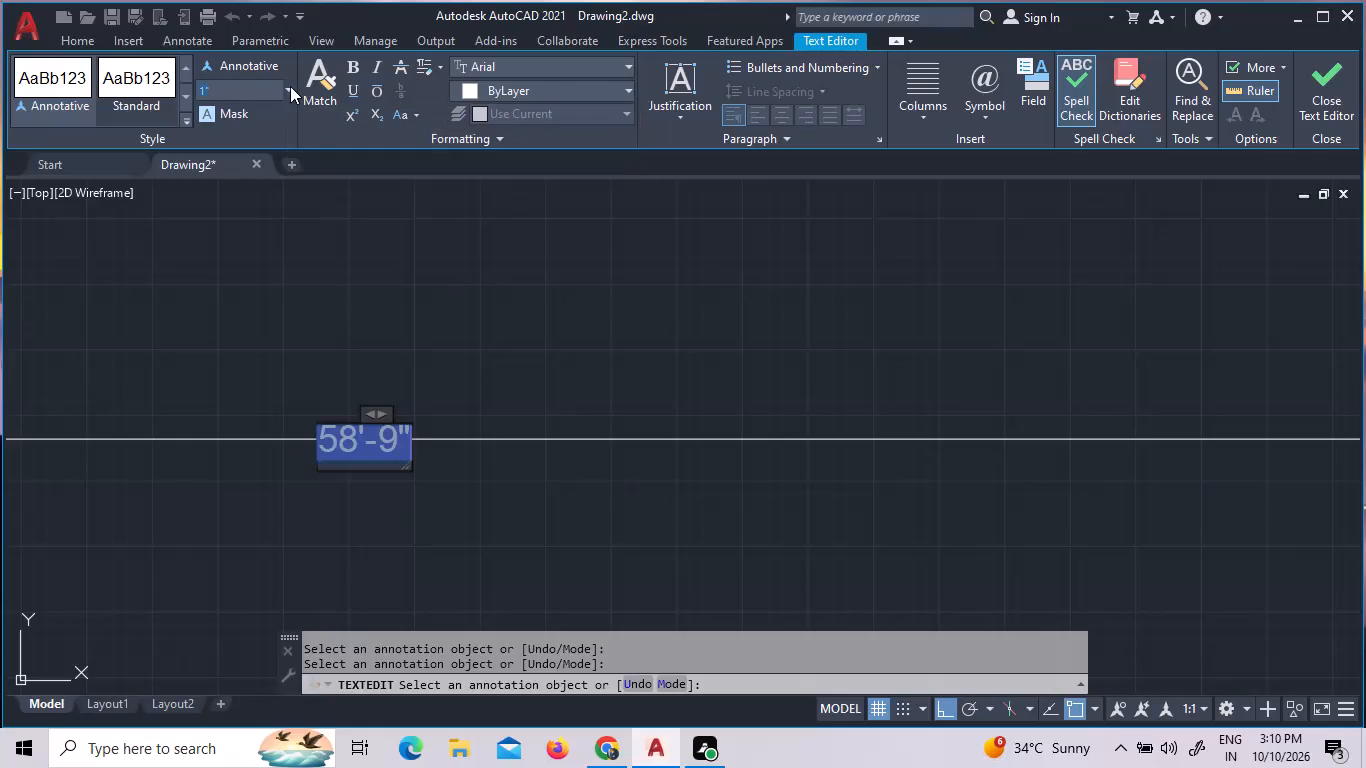
left_click(246, 251)
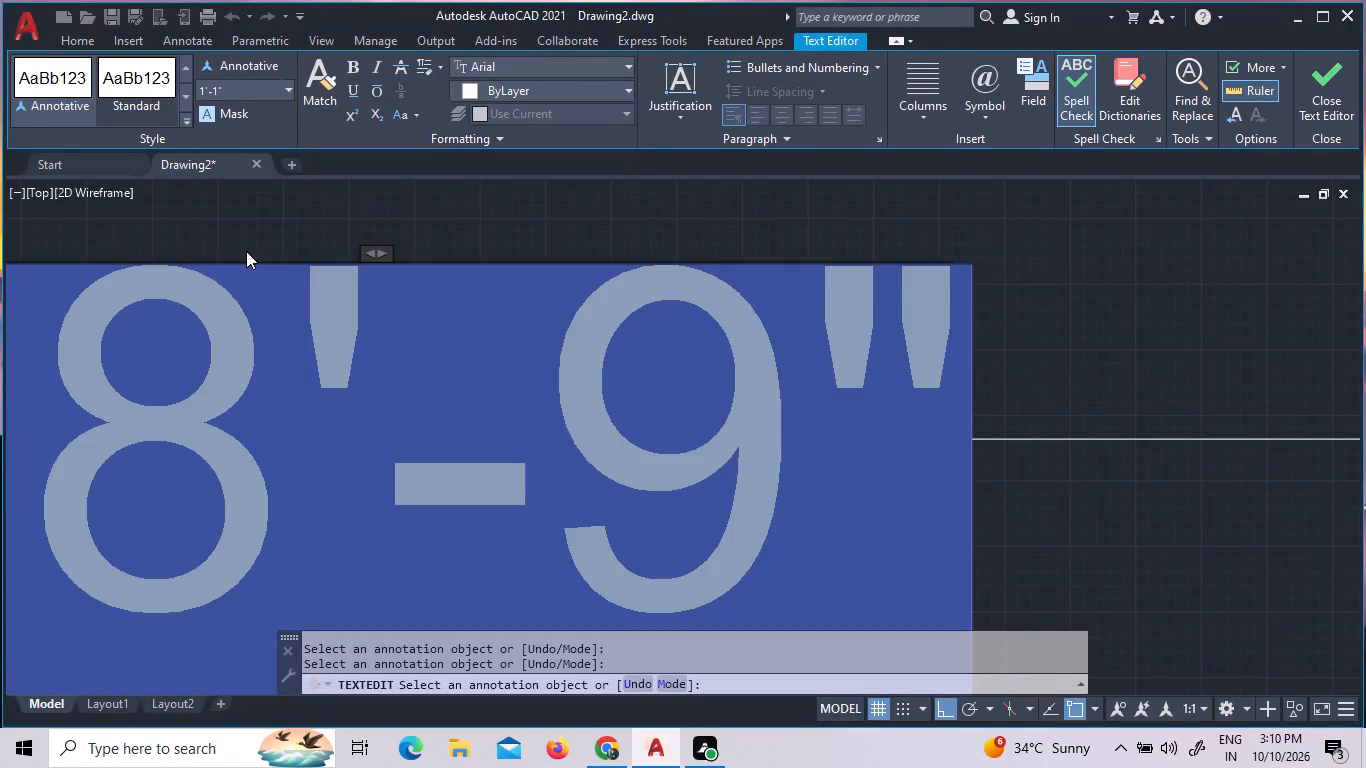
left_click(1106, 348)
Review the north-side dimensions, the whole floor plan and the laboratory and lift area along the east side.
scroll(905, 379, "down", 4)
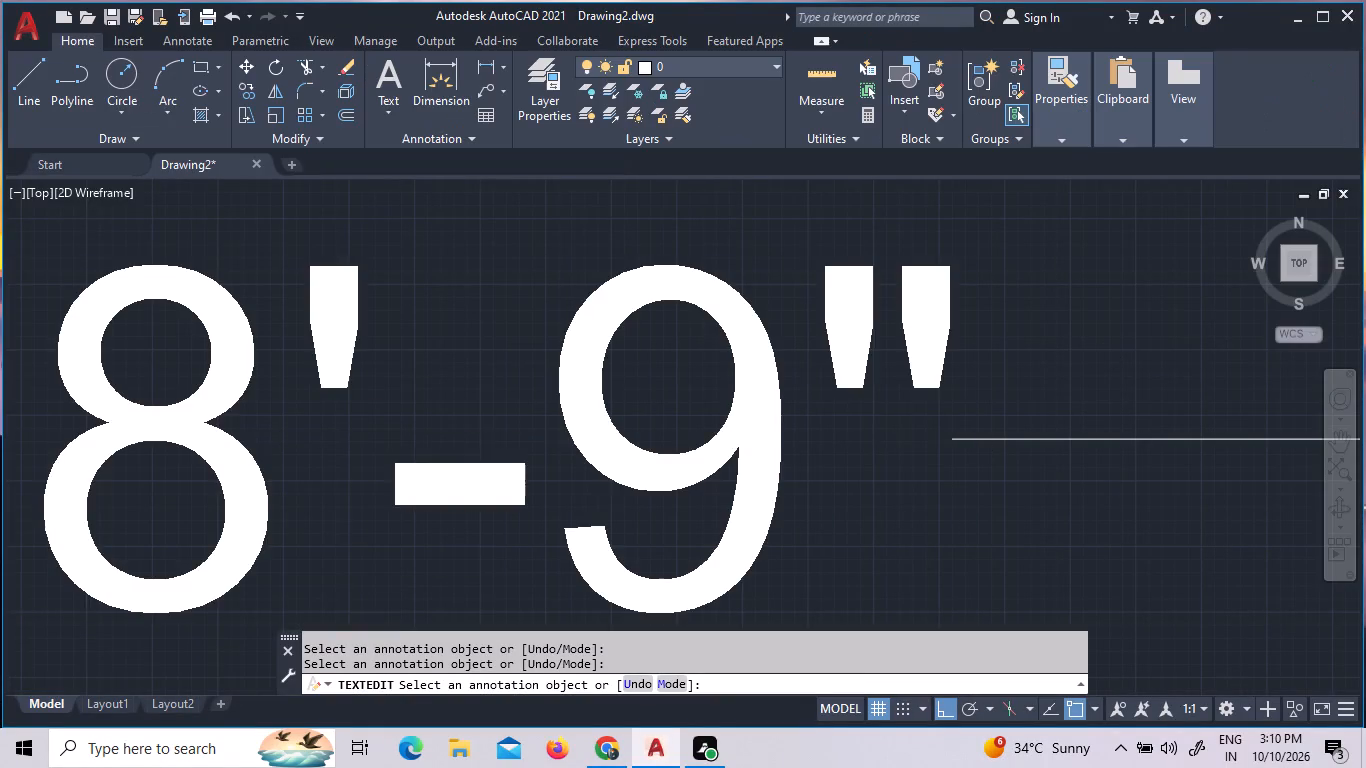
scroll(870, 399, "down", 2)
scroll(525, 388, "down", 5)
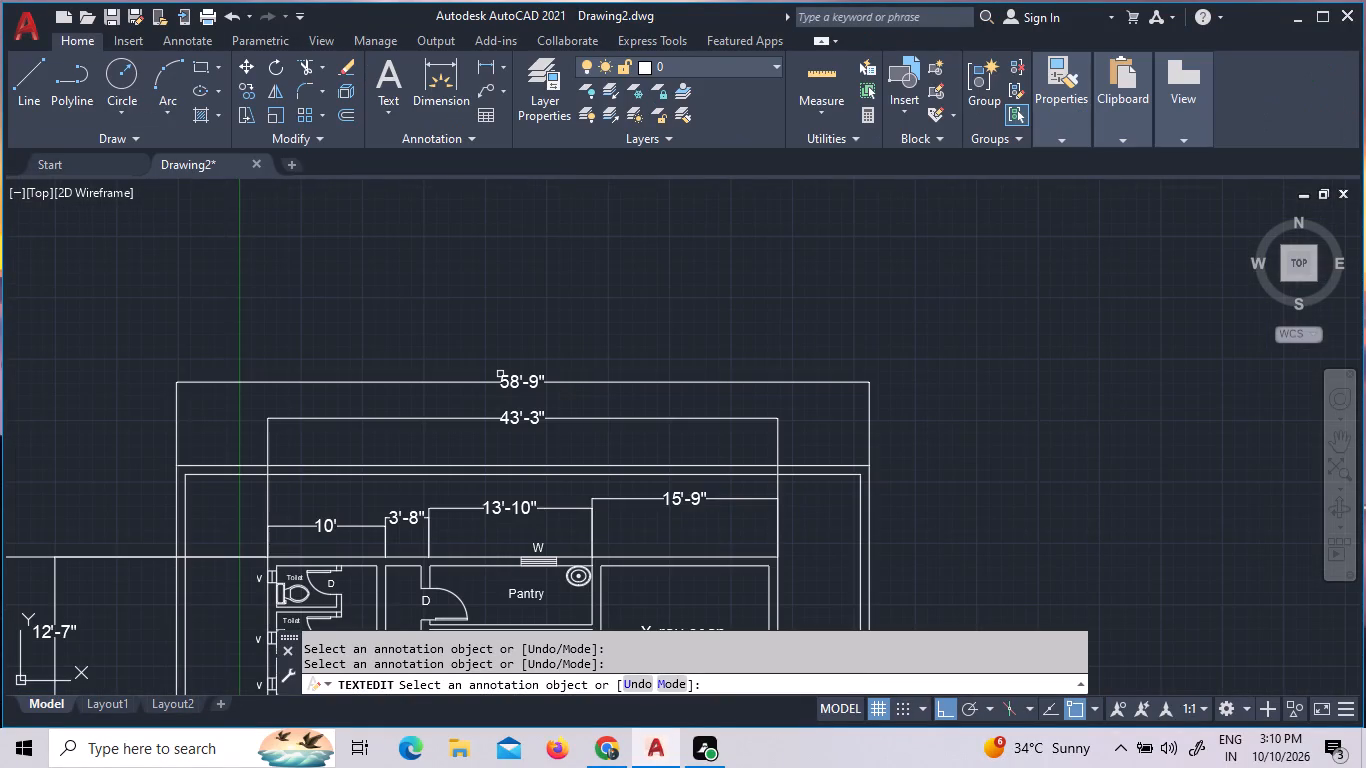
scroll(500, 374, "down", 4)
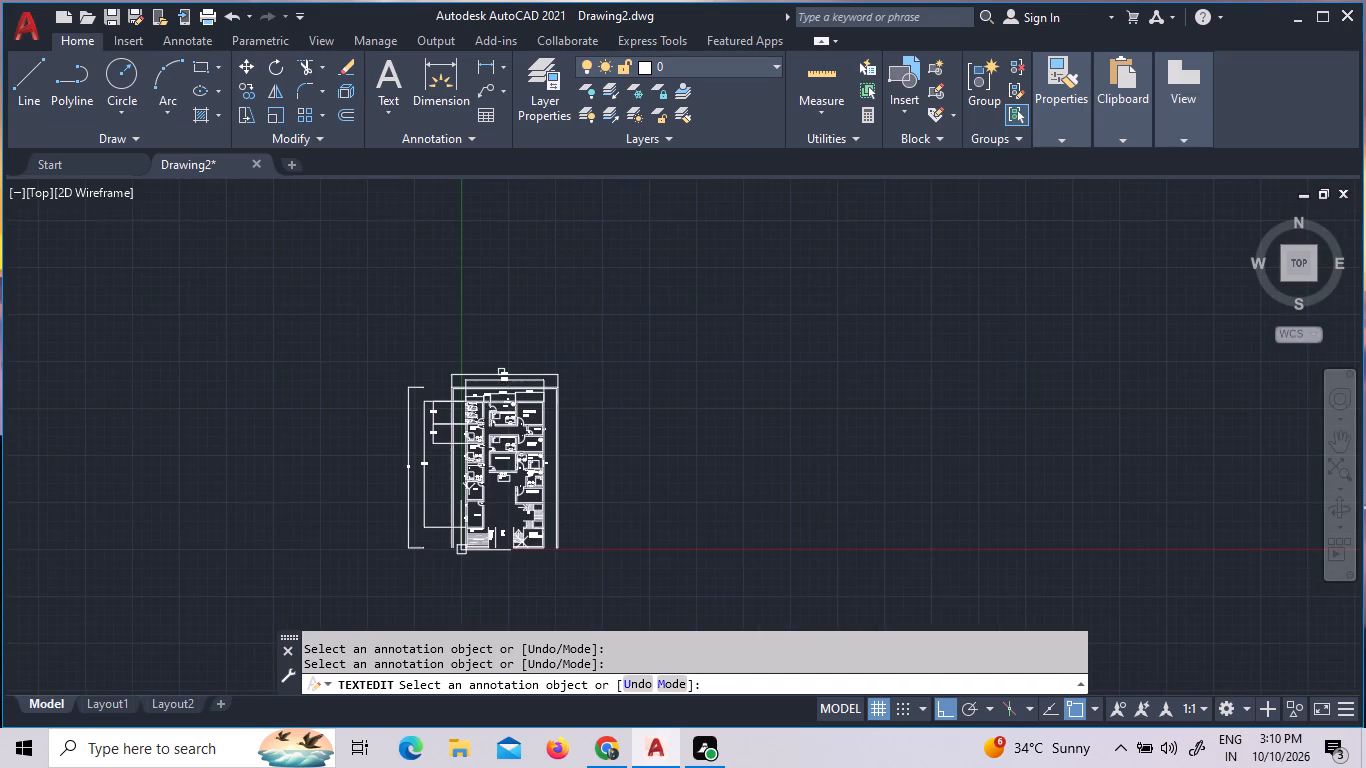
scroll(540, 502, "up", 5)
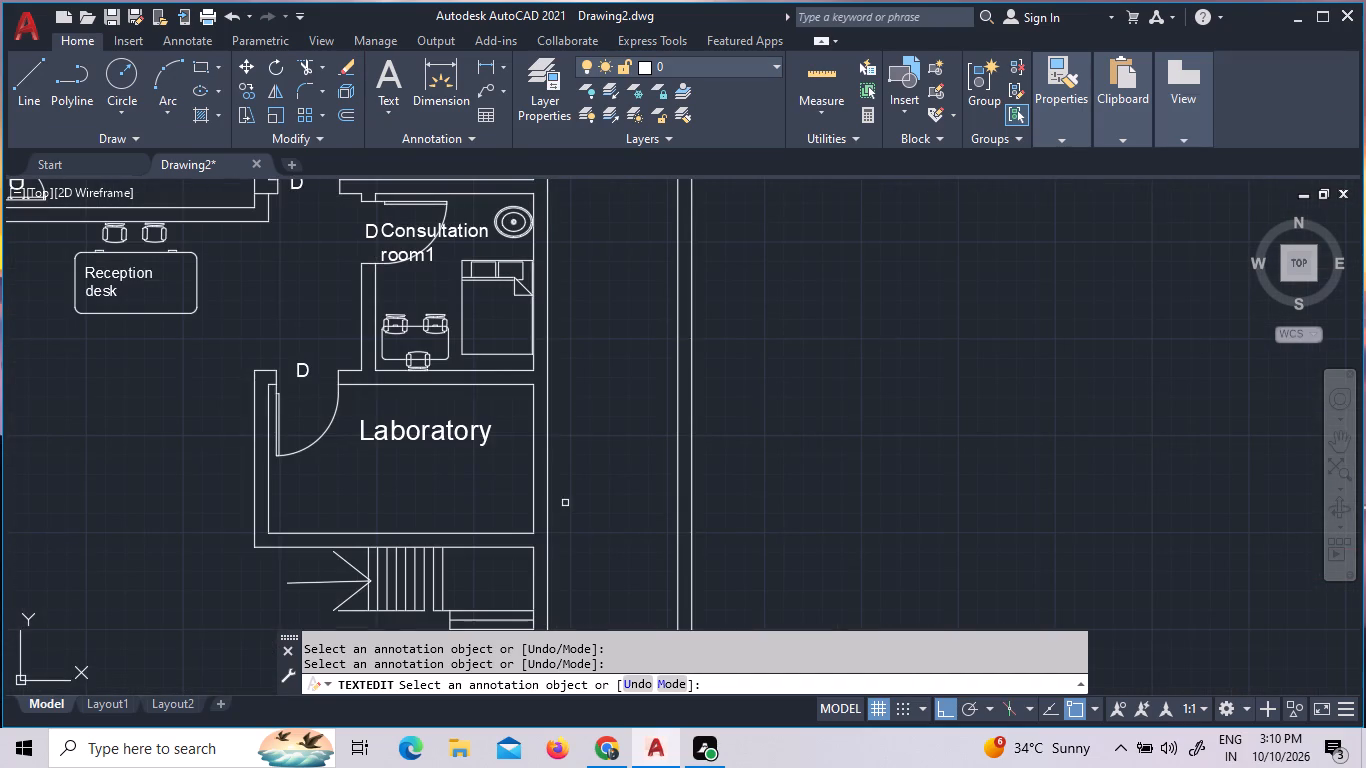
scroll(565, 503, "down", 5)
scroll(582, 505, "up", 3)
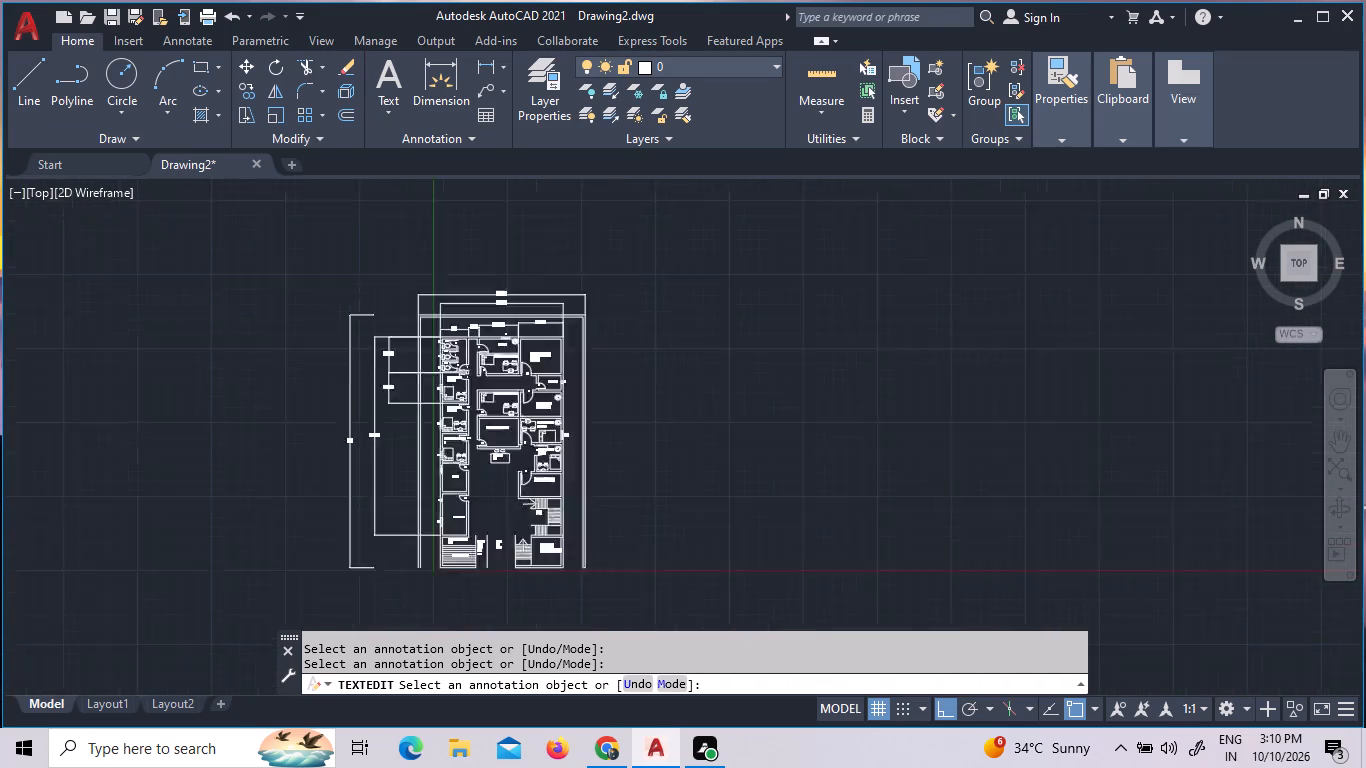
scroll(582, 505, "up", 1)
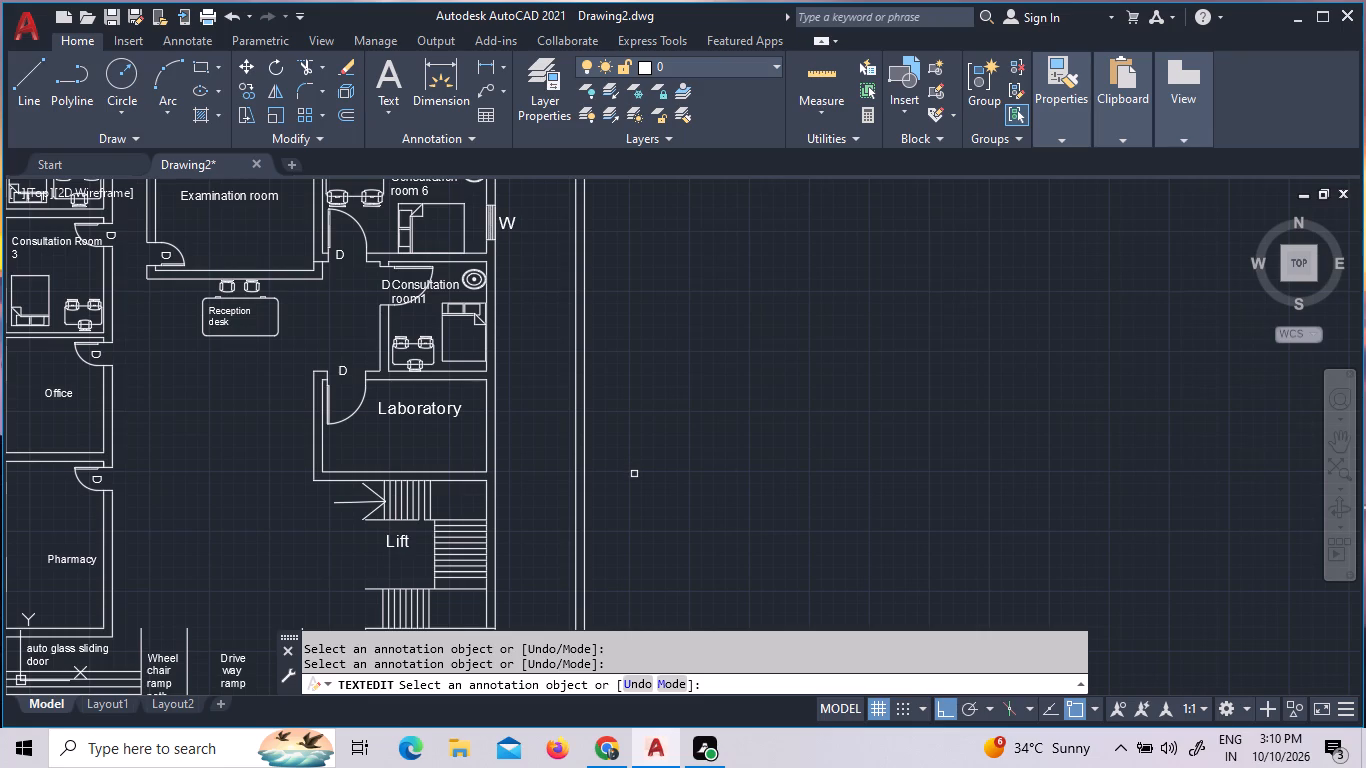
scroll(603, 457, "down", 2)
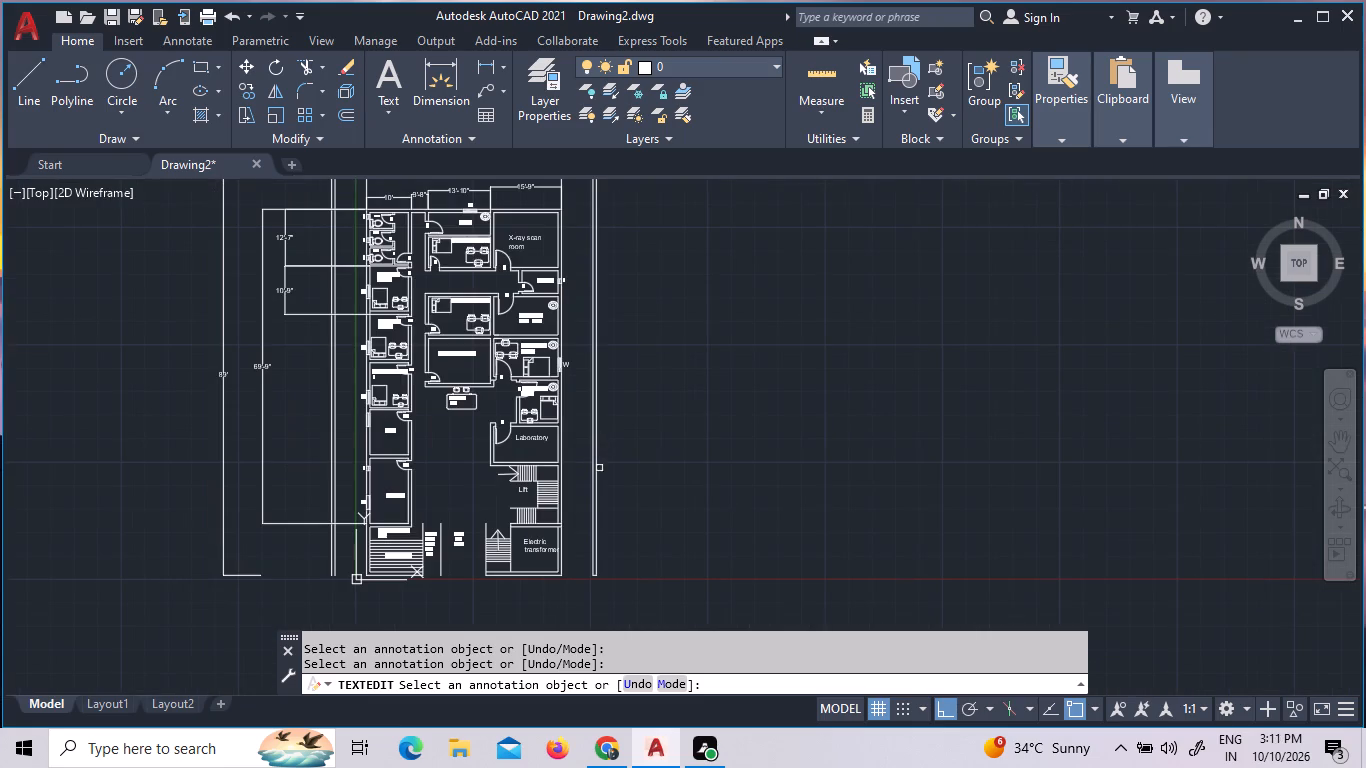
scroll(561, 526, "down", 1)
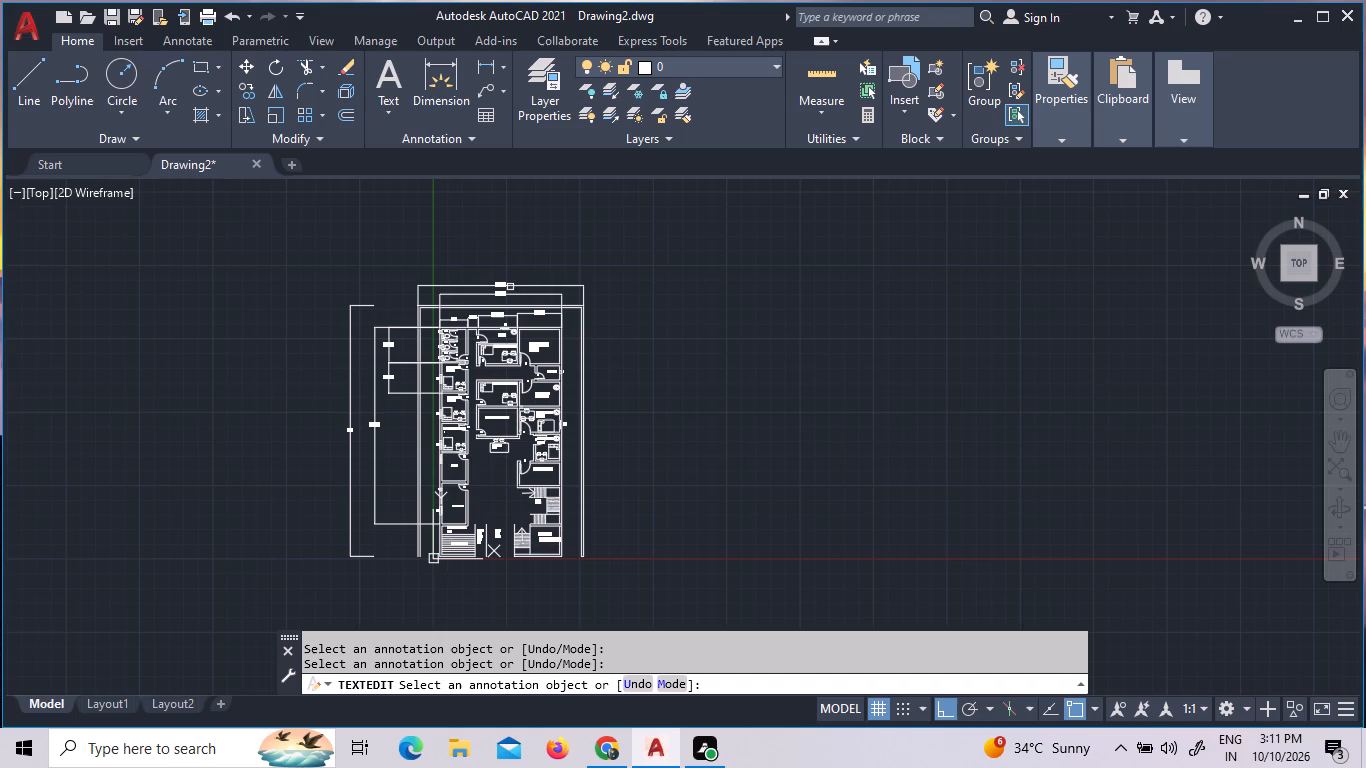
Add a multiline text reading "HOSPITAL GROUND FLOOR PLAN" in the empty area east of the floor plan.
left_click(398, 81)
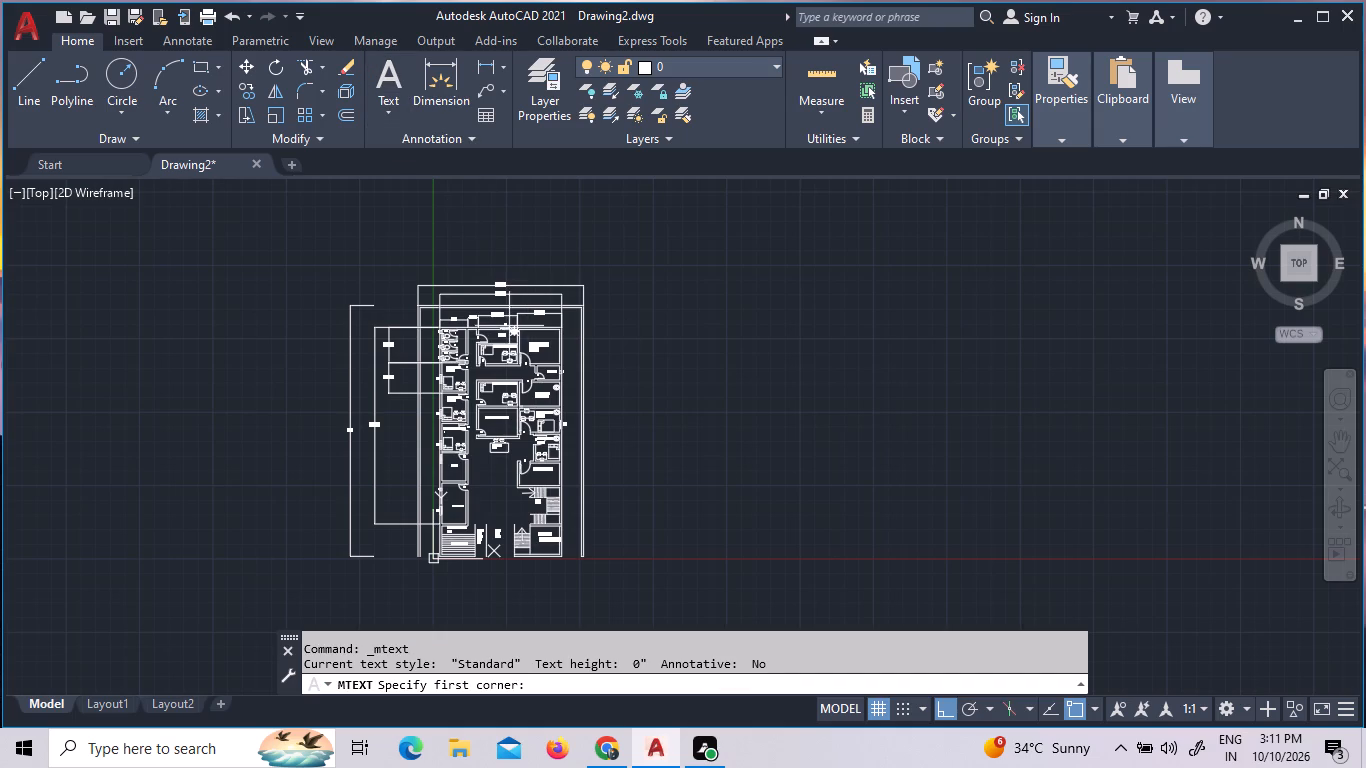
left_click(631, 505)
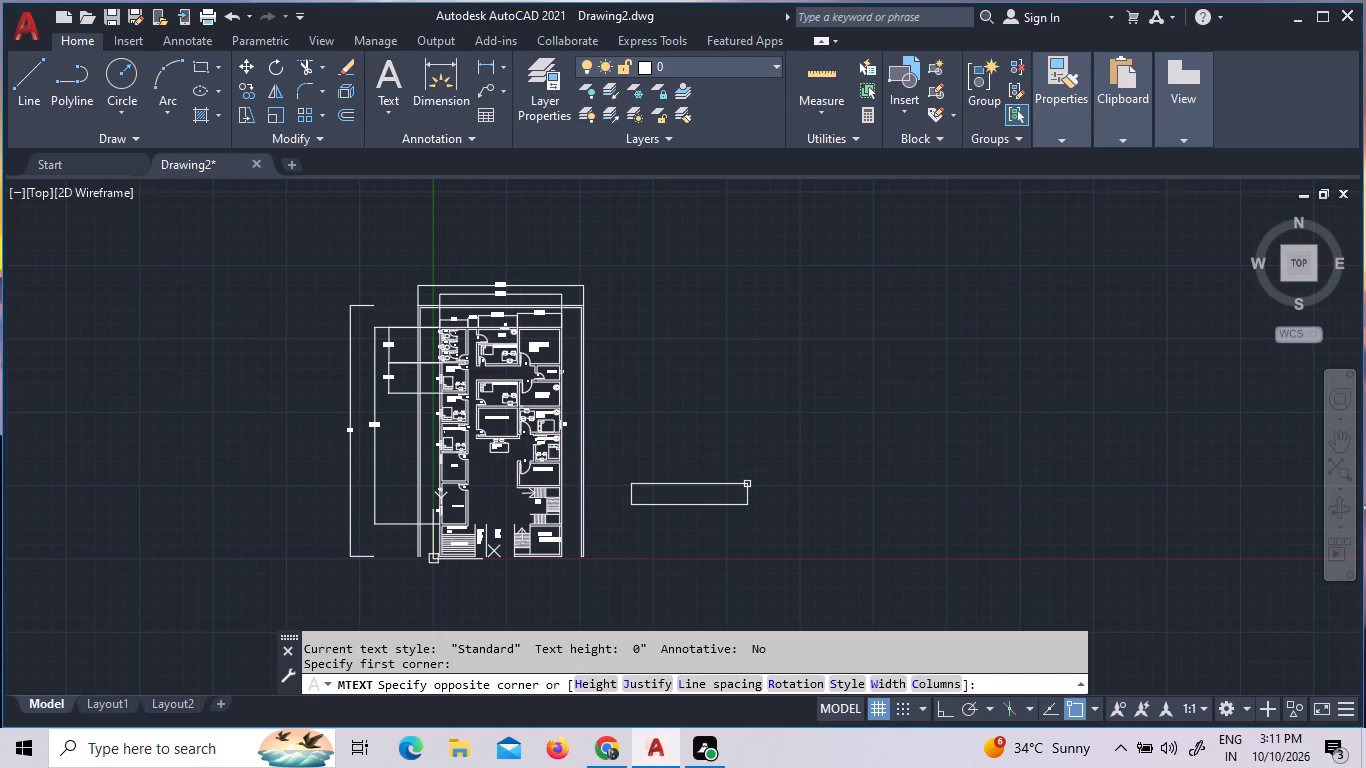
left_click(744, 484)
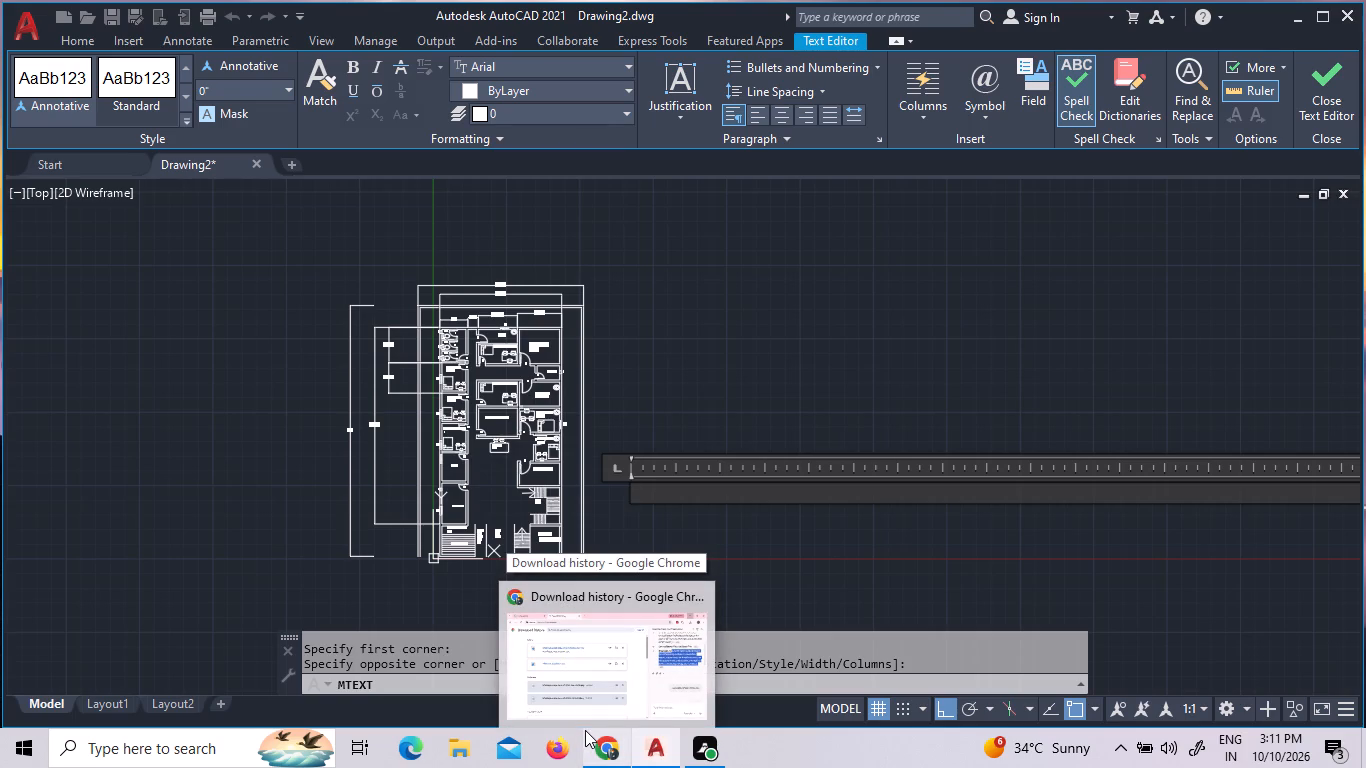
type("RES")
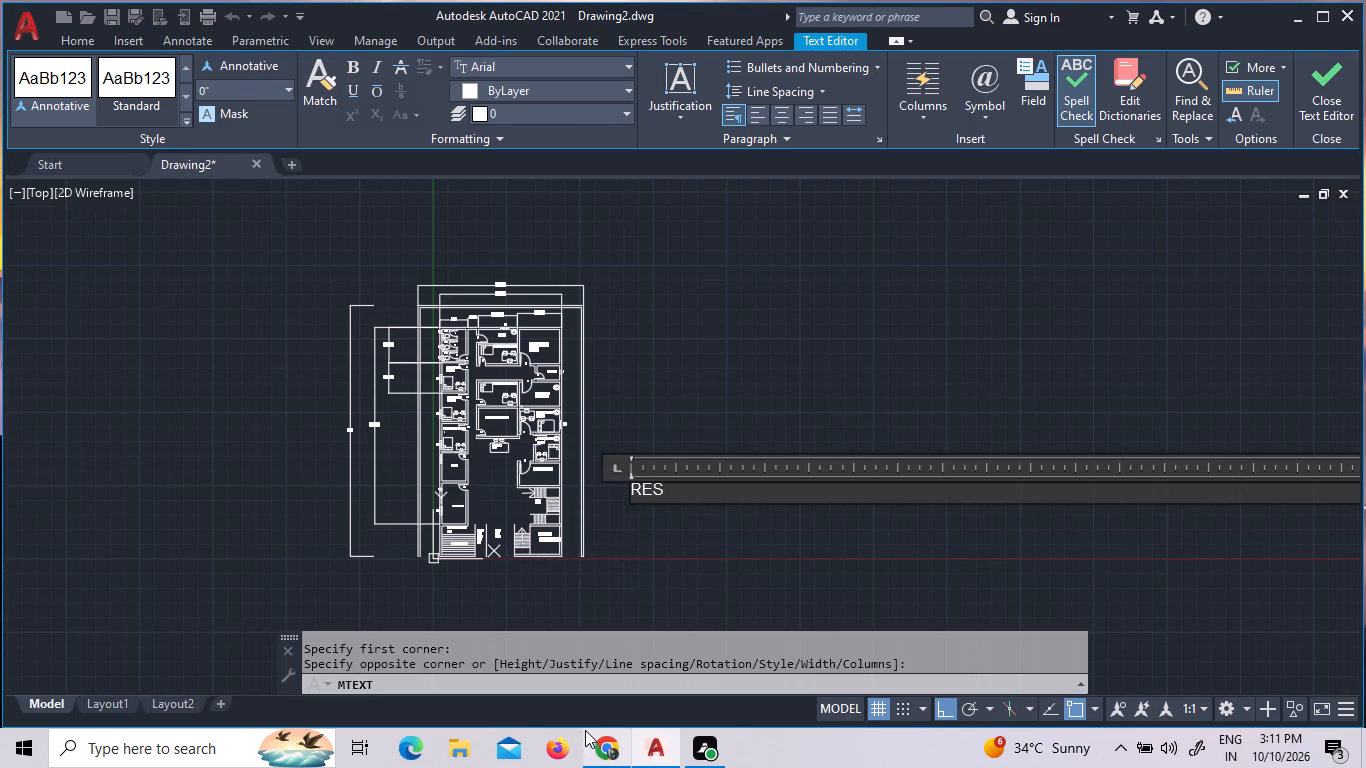
key("BackSpace")
key("BackSpace")
key("BackSpace")
type("HOSPITAL")
key("space")
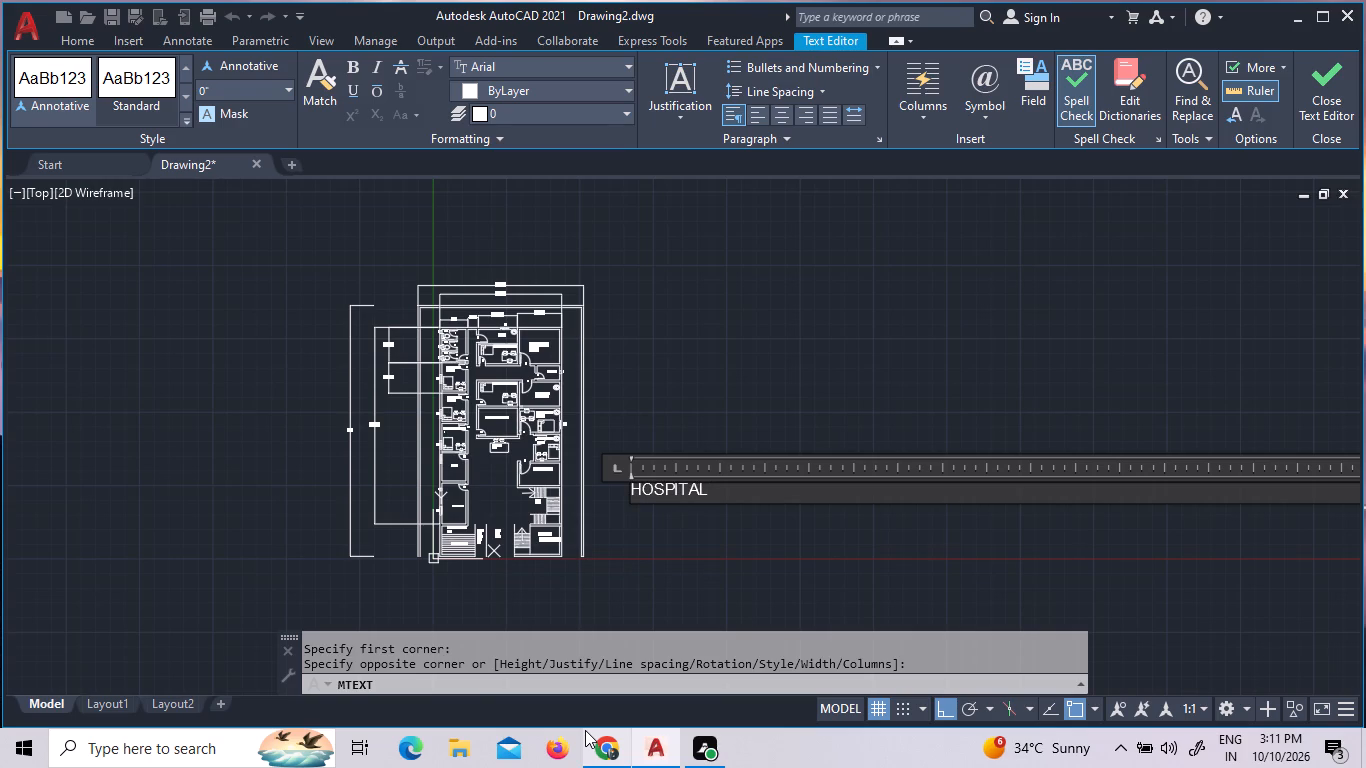
type("GROUND")
key("space")
type("FLOOR")
key("space")
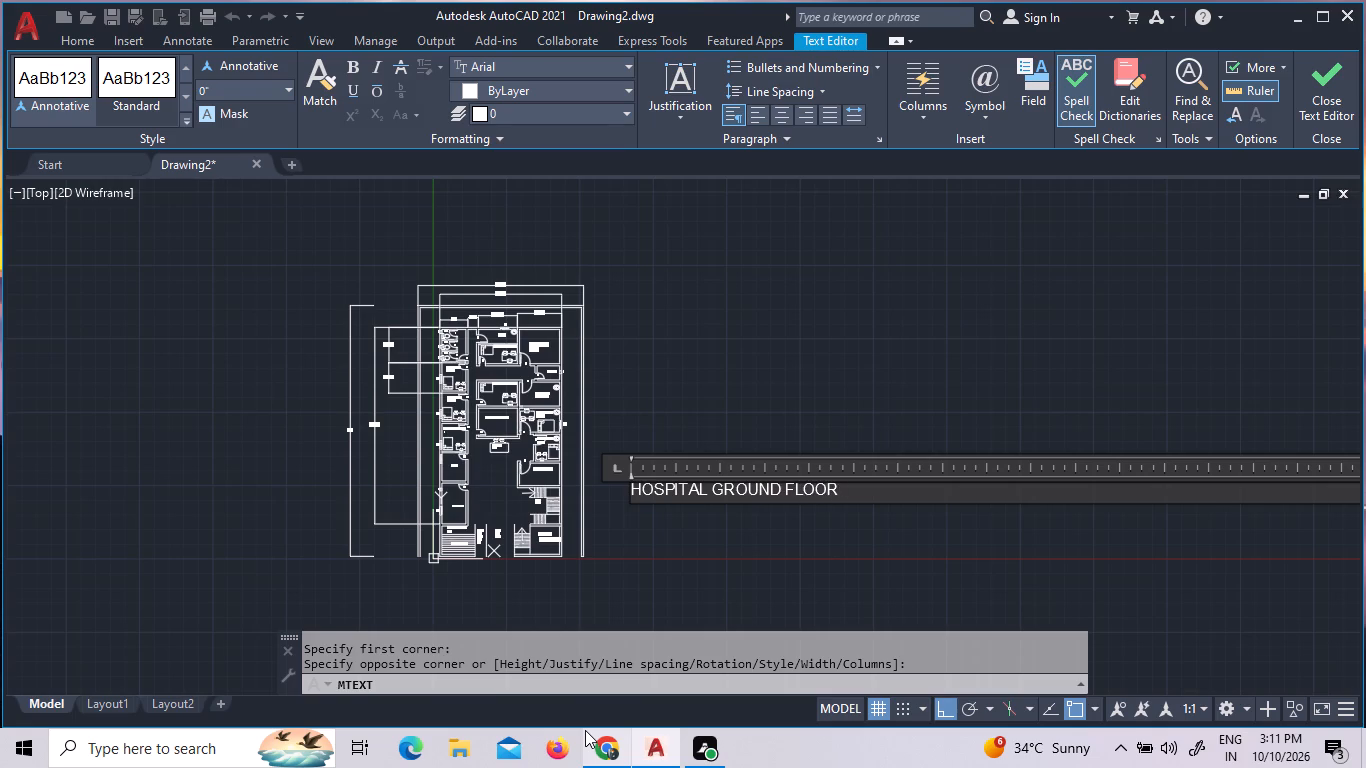
type("PLAN")
key("space")
left_click(941, 549)
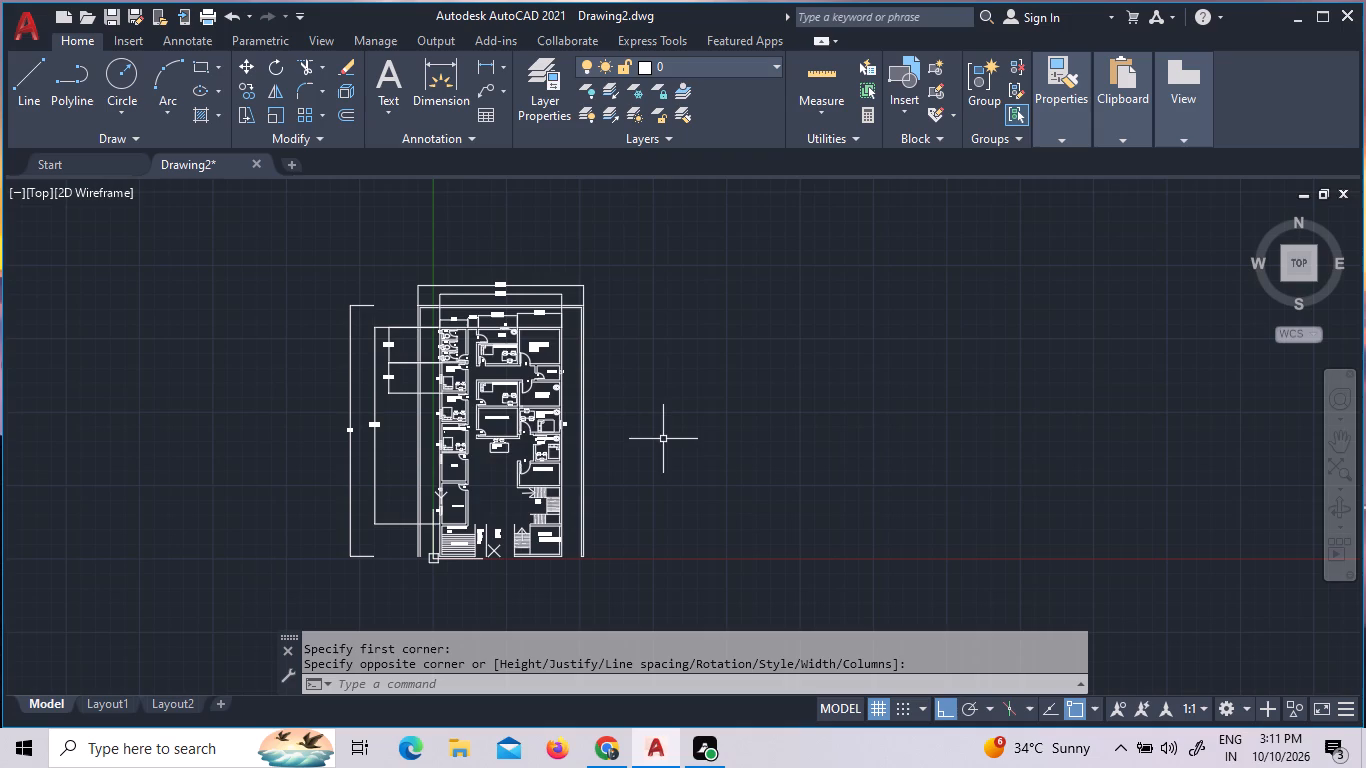
Add a multiline text reading "HOSPITAL GROUND FLOOR PLAN" north of the plan, above the overall width dimensions.
scroll(687, 421, "down", 3)
scroll(687, 421, "up", 4)
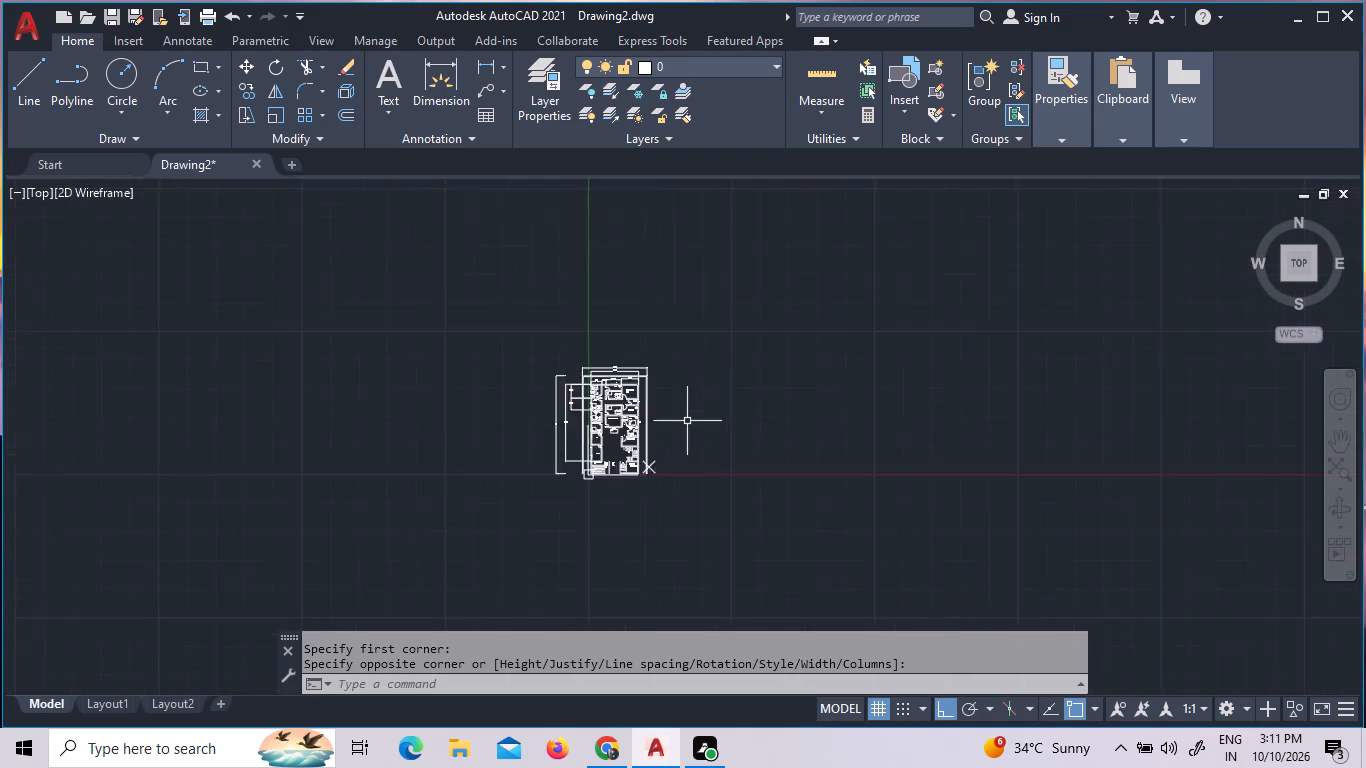
scroll(687, 421, "up", 5)
scroll(619, 462, "down", 4)
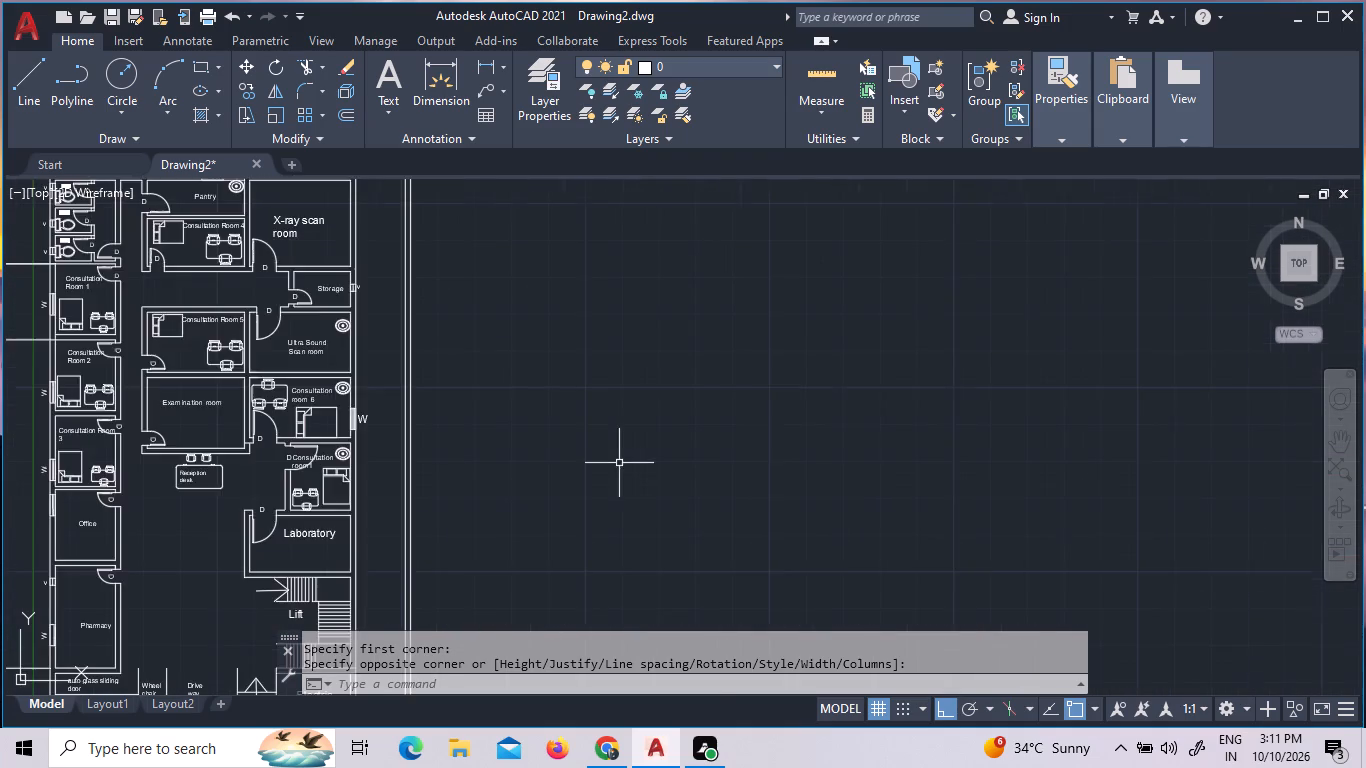
scroll(619, 464, "down", 3)
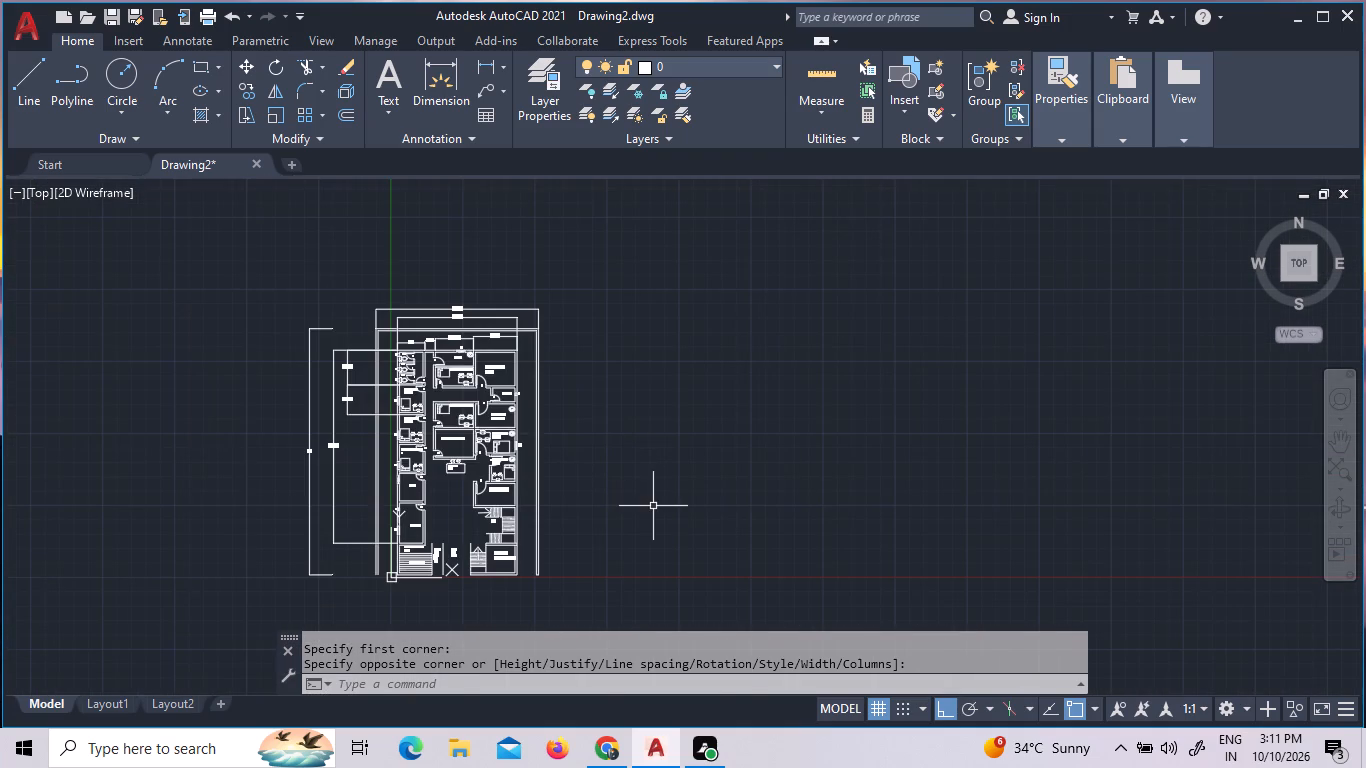
scroll(422, 267, "up", 2)
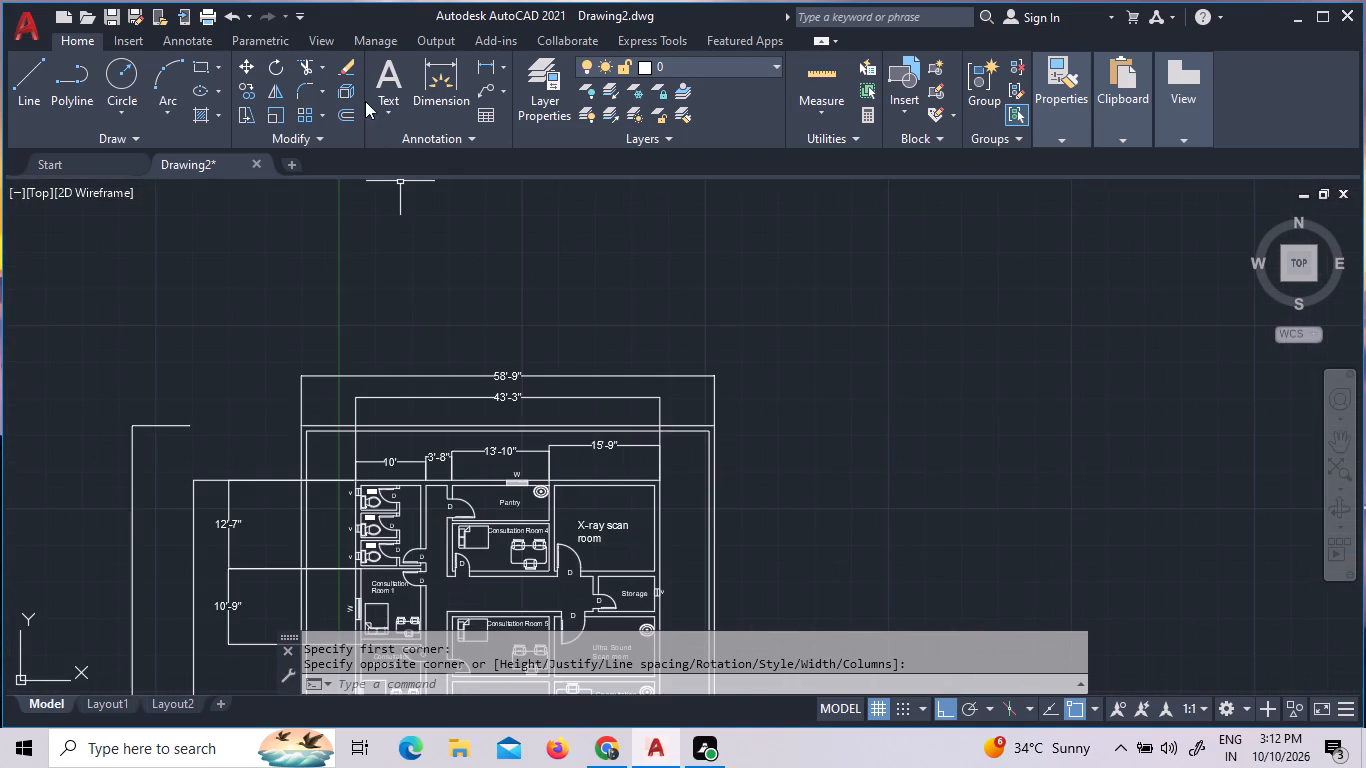
left_click(382, 87)
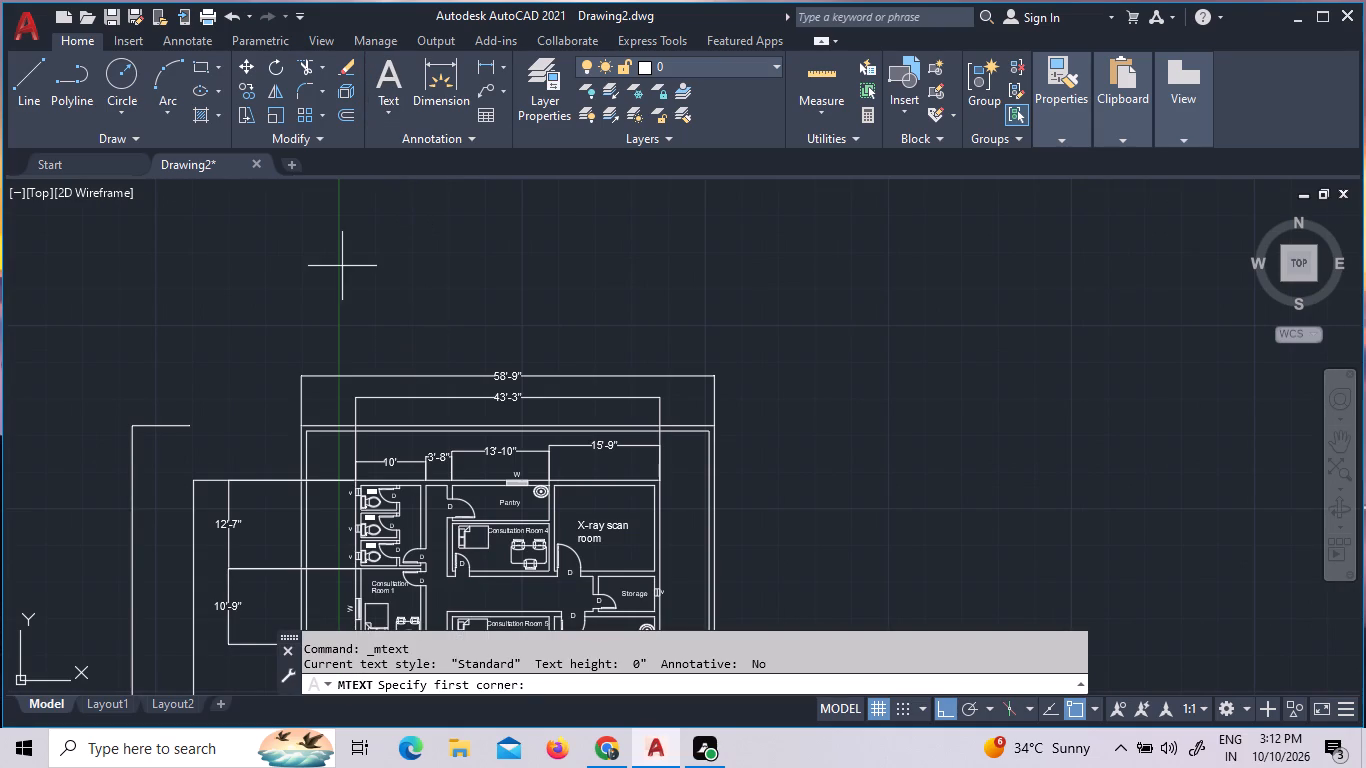
left_click(342, 266)
left_click(645, 329)
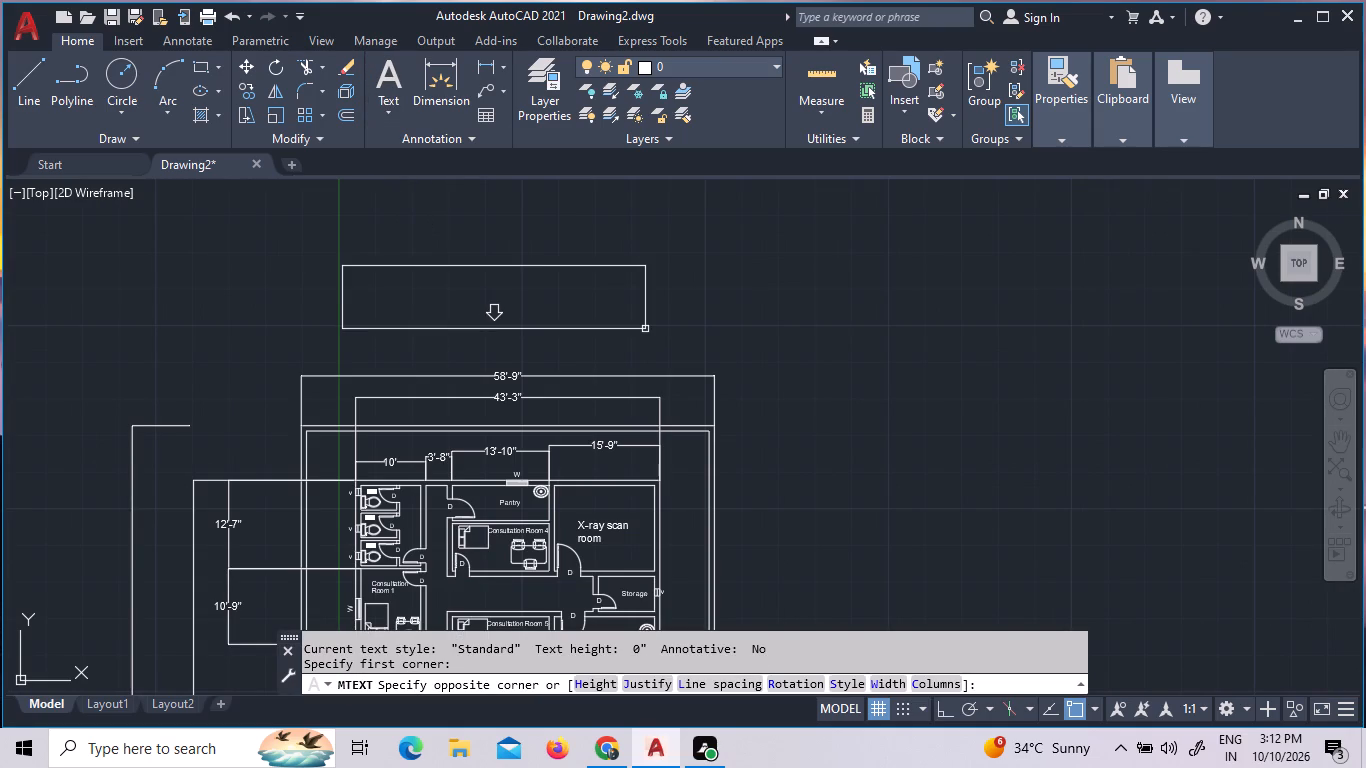
type("HOS")
type("PITAL GROUND F")
type("LOOR PLAN")
key("space")
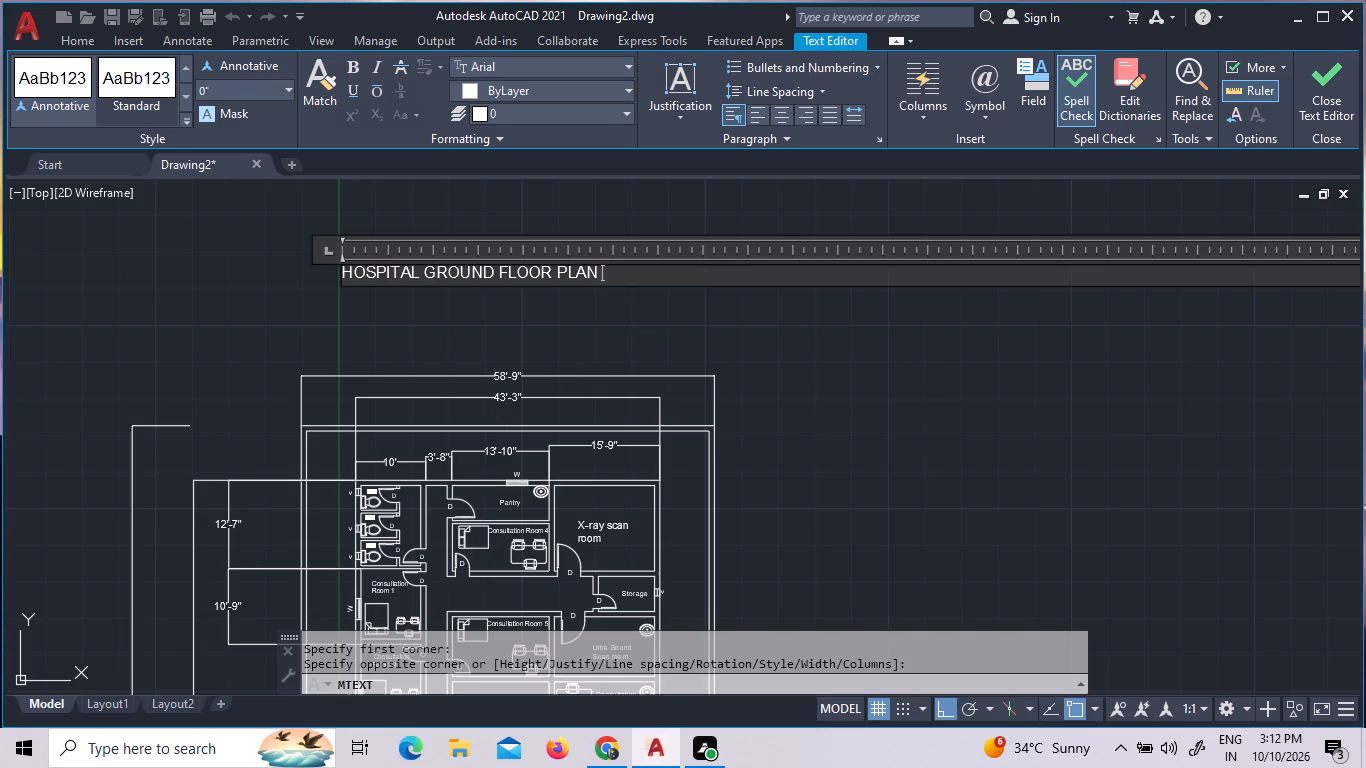
Set the text height of the title north of the plan to 1'-1".
left_click_drag(628, 271, 244, 272)
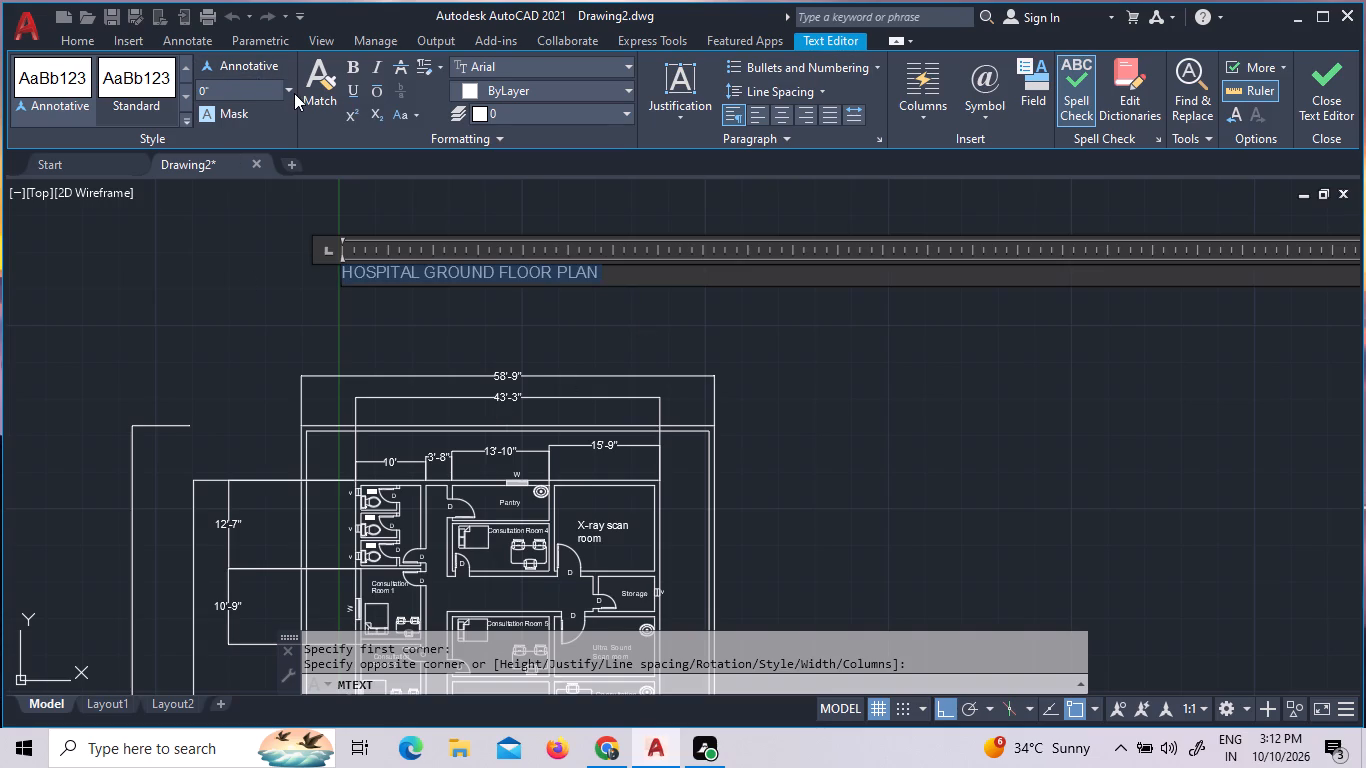
left_click(294, 93)
left_click(216, 253)
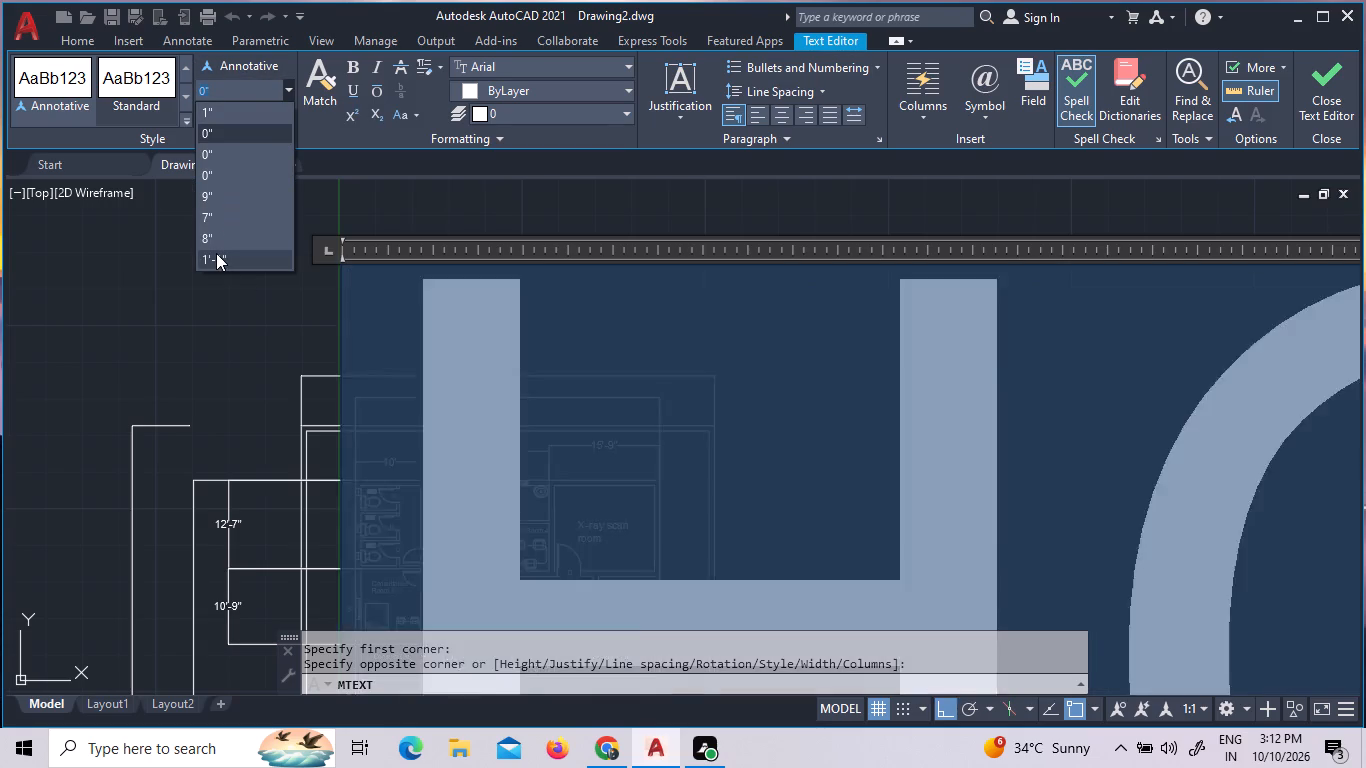
left_click(278, 310)
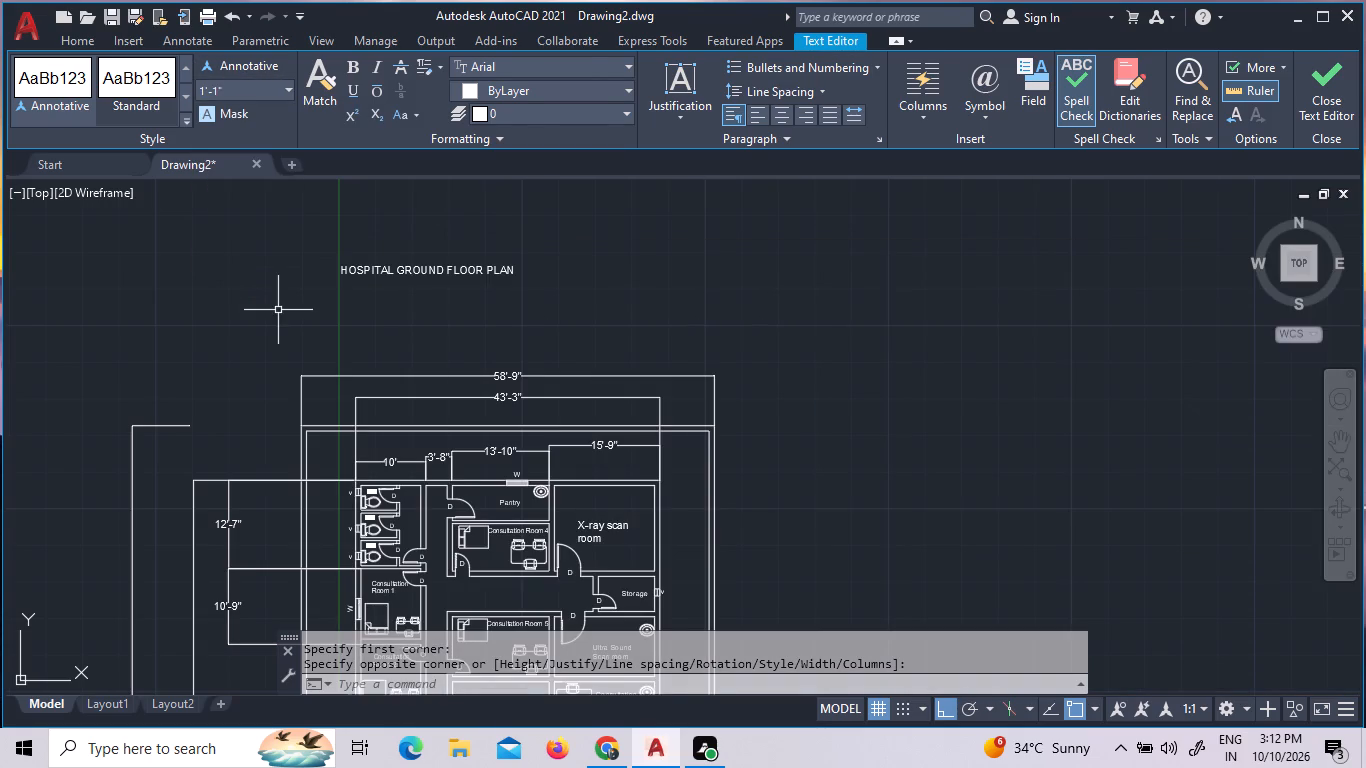
Move the "HOSPITAL GROUND FLOOR PLAN" title with Ortho off, roughly centring it just above the outermost north-side dimension.
left_click(562, 319)
left_click(294, 237)
right_click(294, 237)
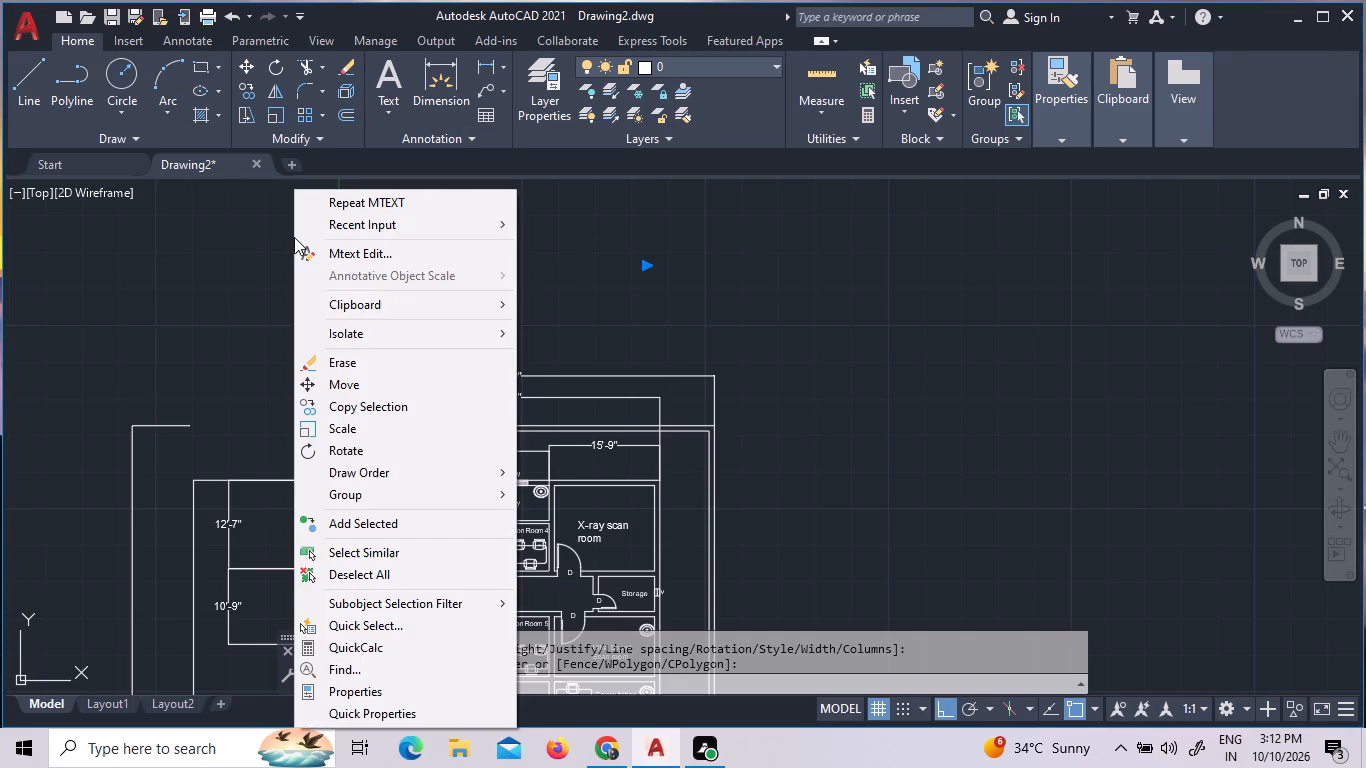
left_click(358, 390)
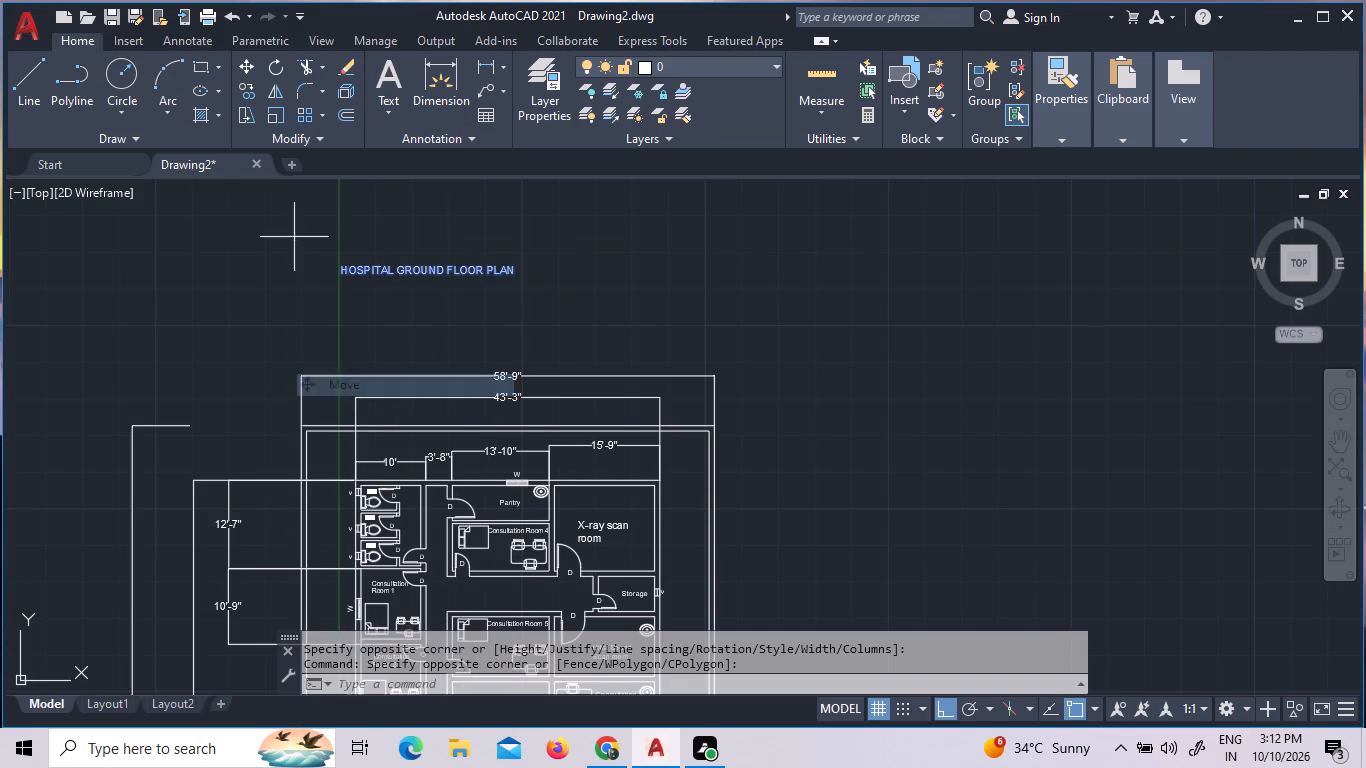
left_click(451, 296)
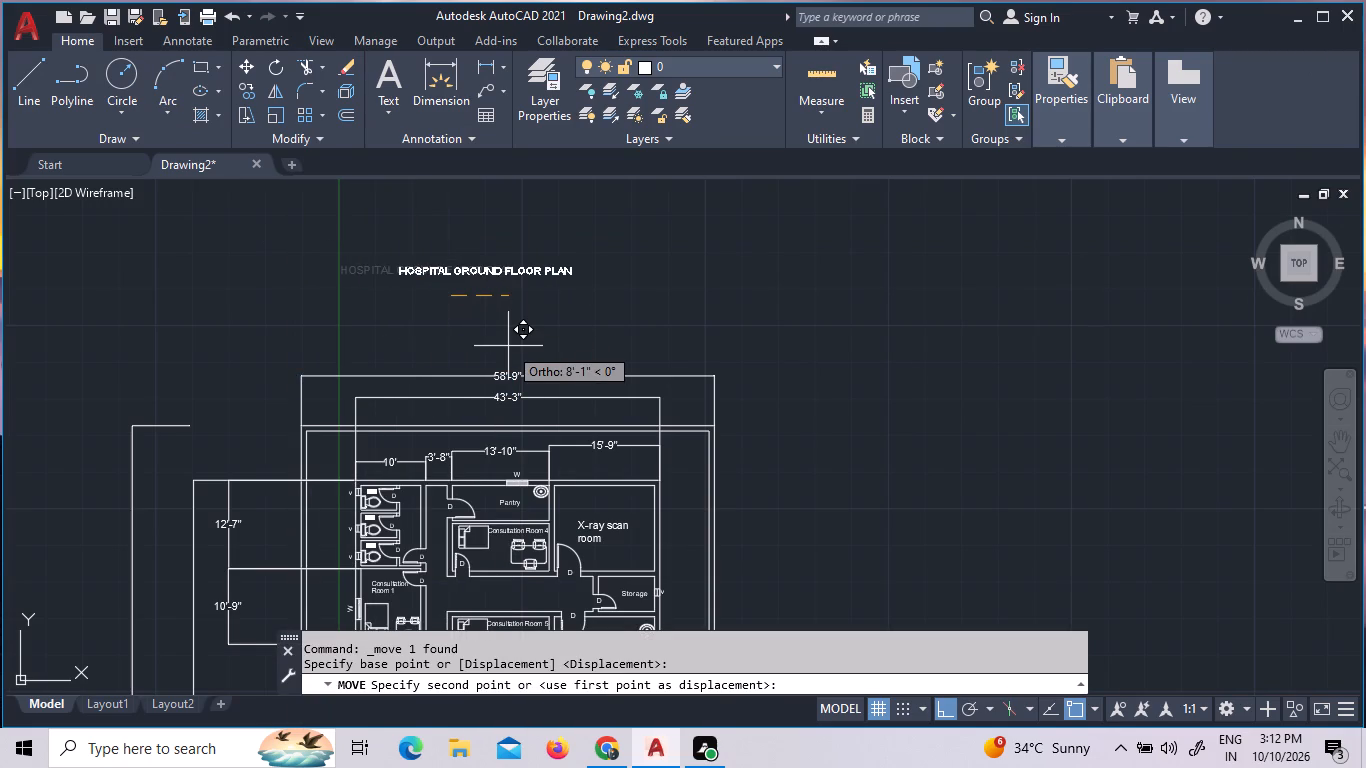
key("F8")
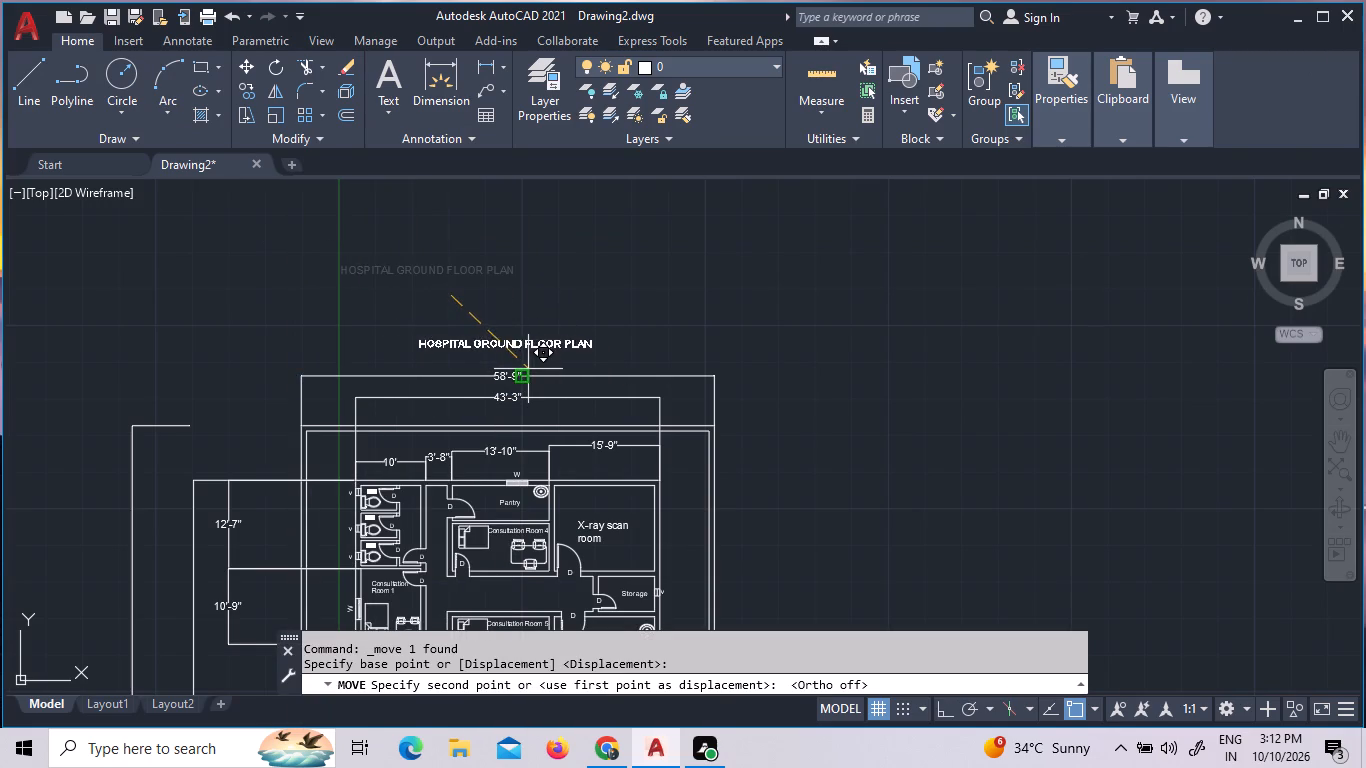
left_click(528, 369)
Review the whole floor plan together with the title above its north side.
scroll(533, 364, "down", 3)
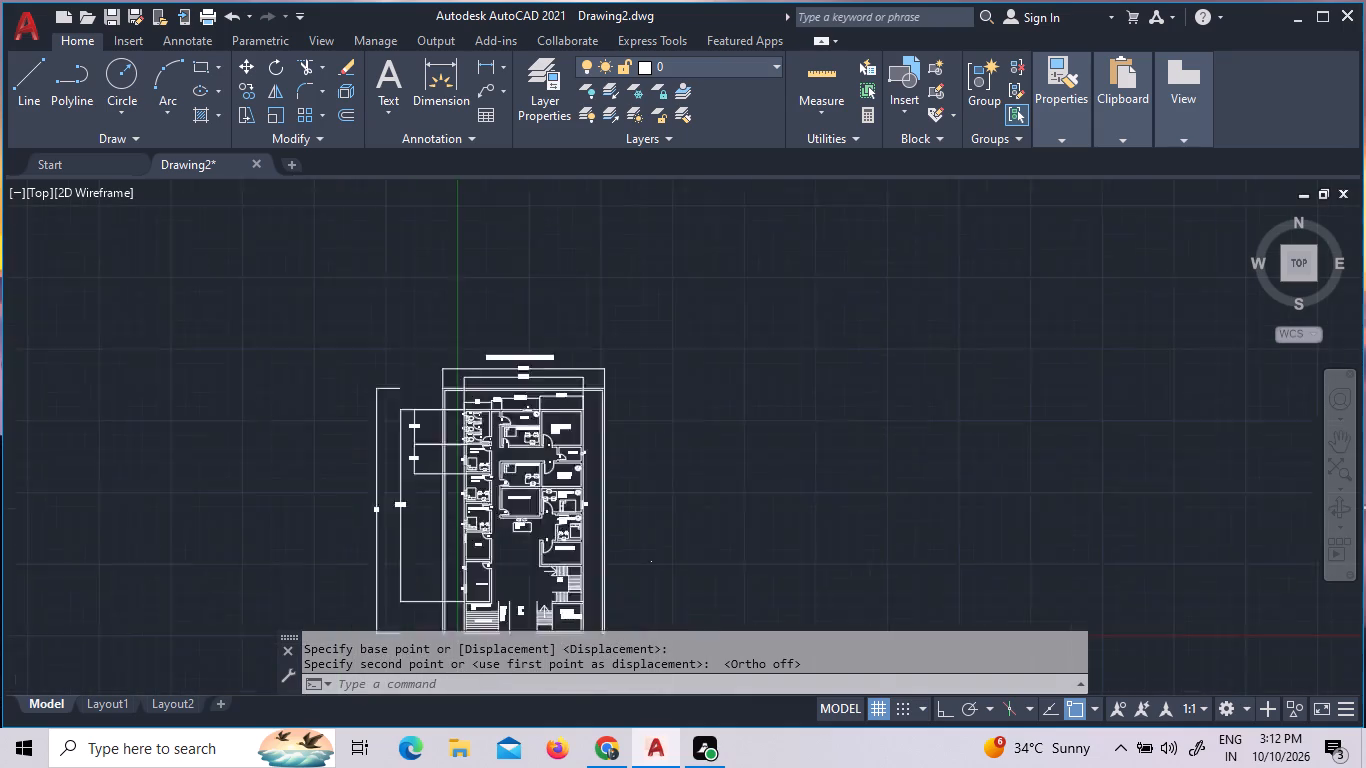
scroll(533, 364, "down", 2)
scroll(532, 371, "up", 7)
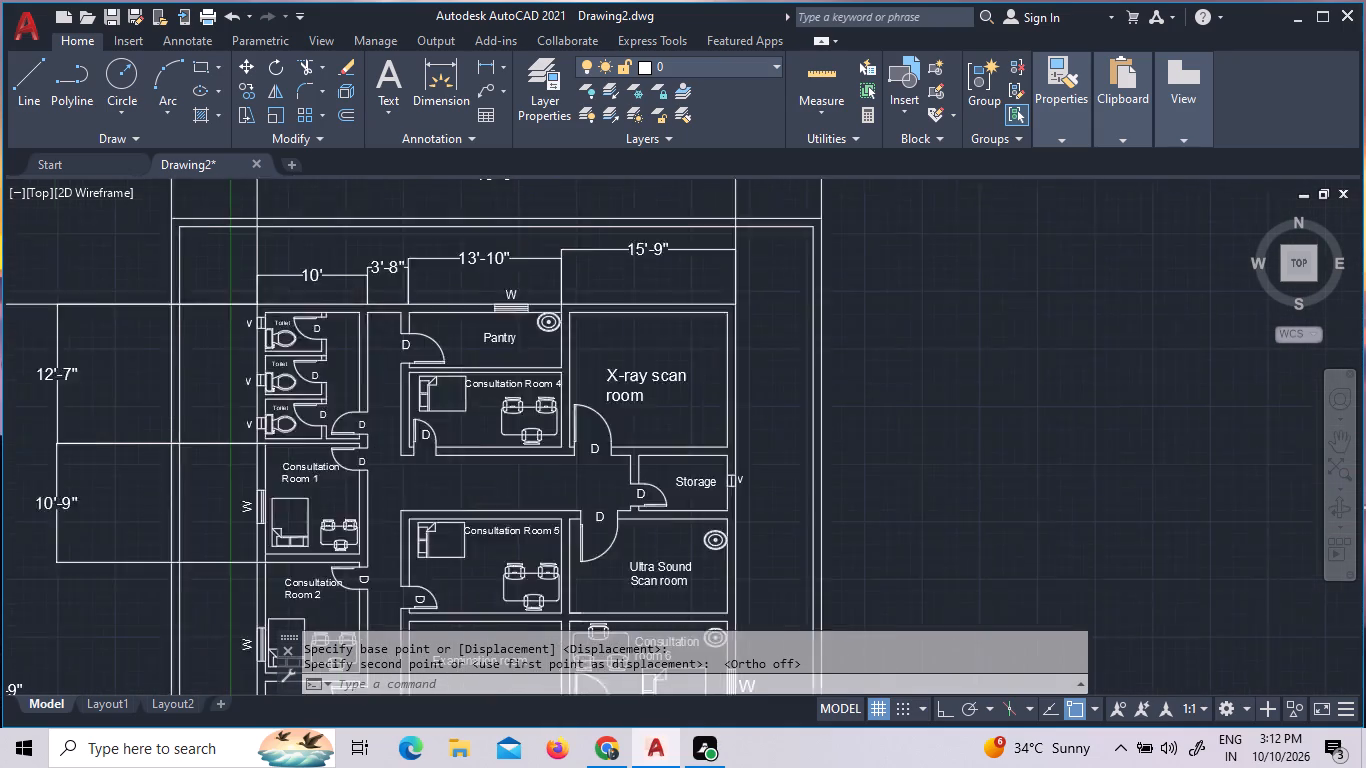
scroll(530, 425, "down", 3)
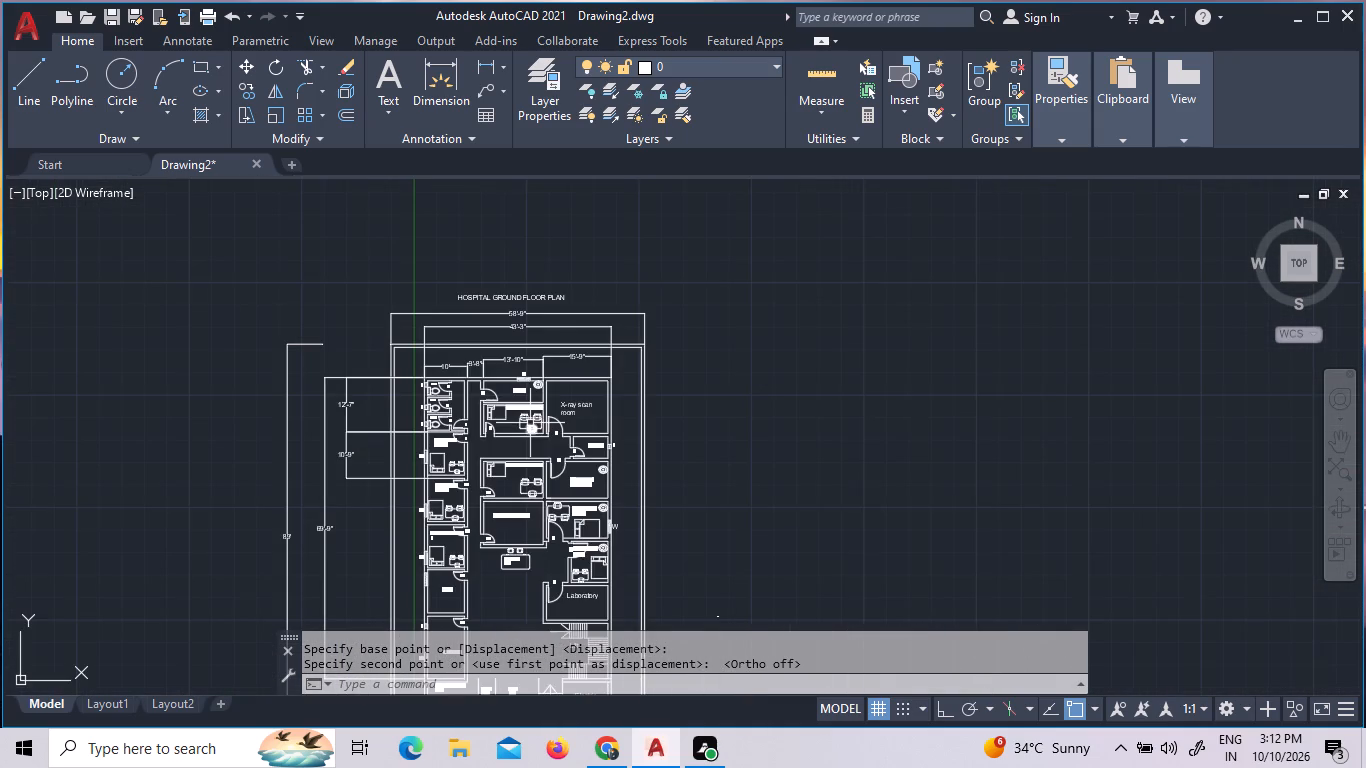
scroll(560, 415, "down", 1)
scroll(614, 531, "down", 1)
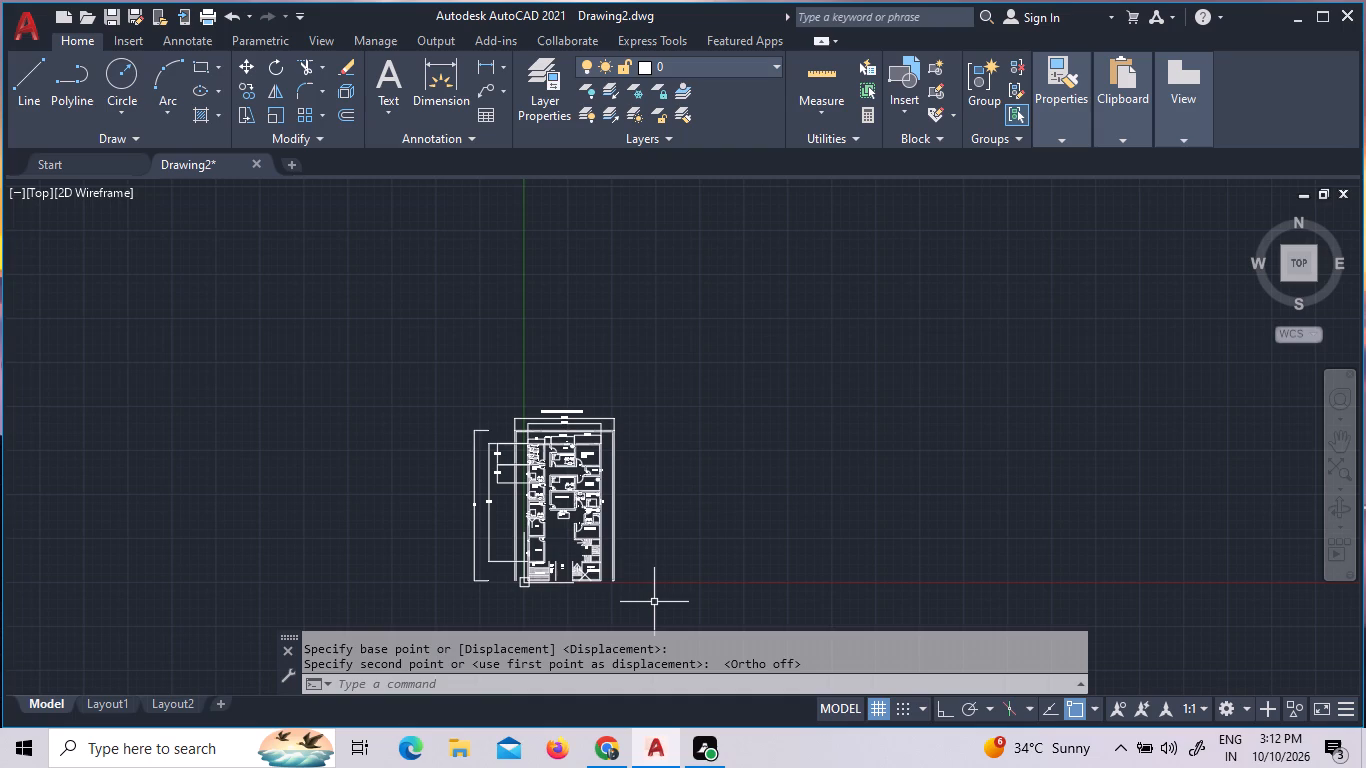
key("Escape")
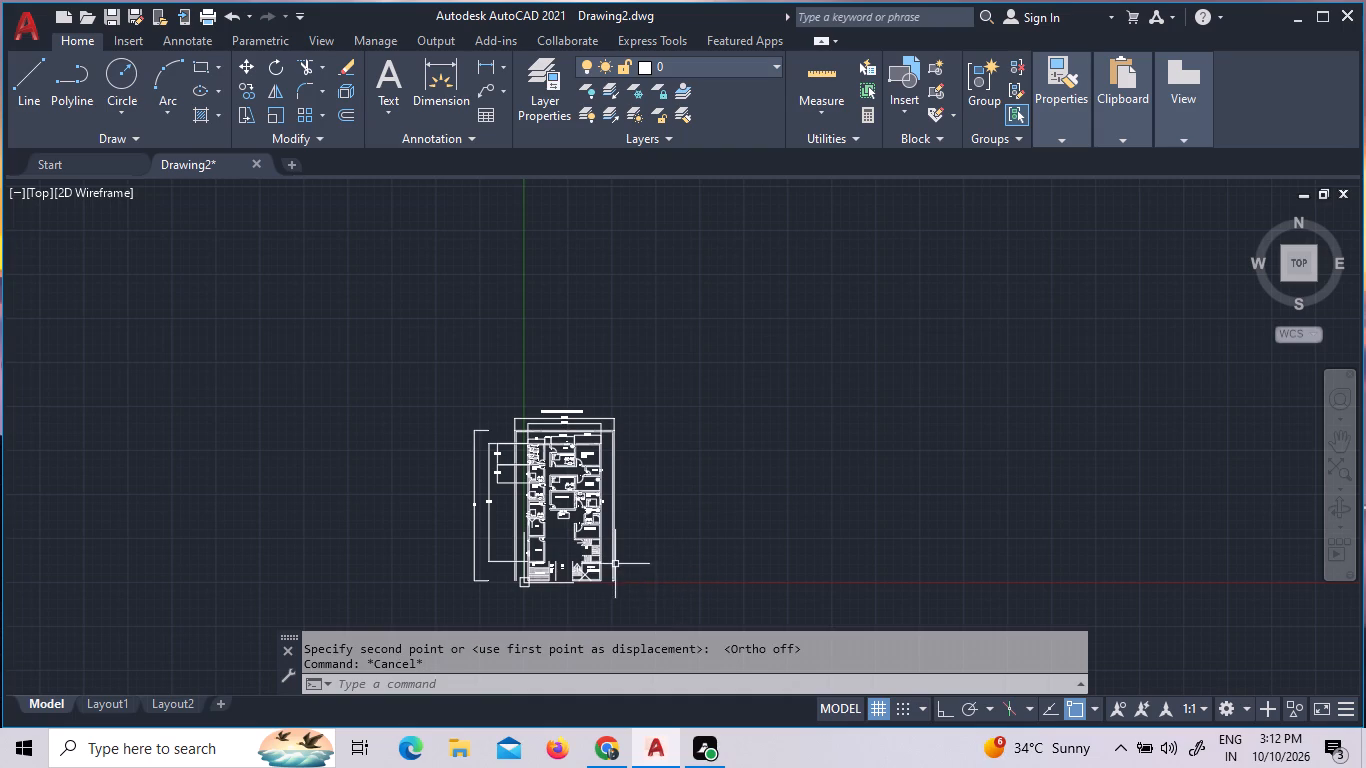
left_click(623, 595)
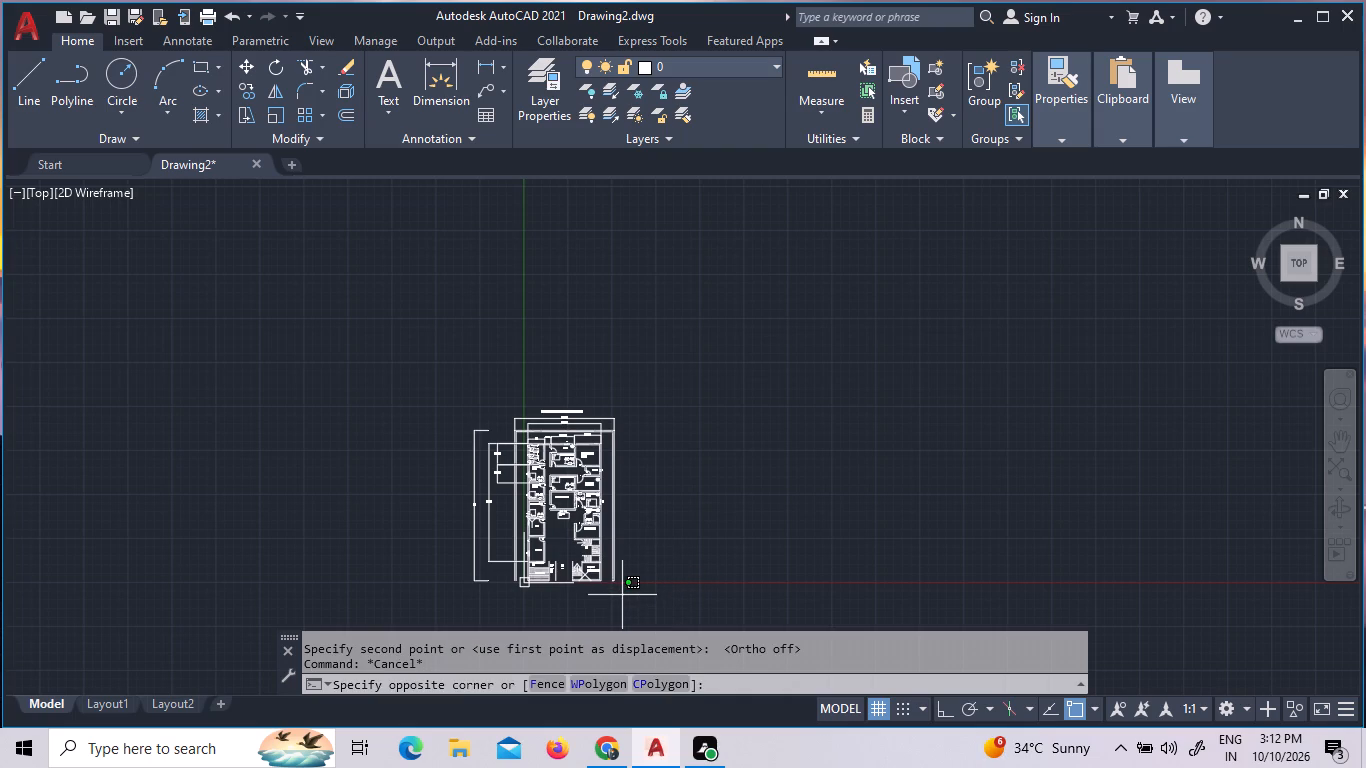
left_click(622, 595)
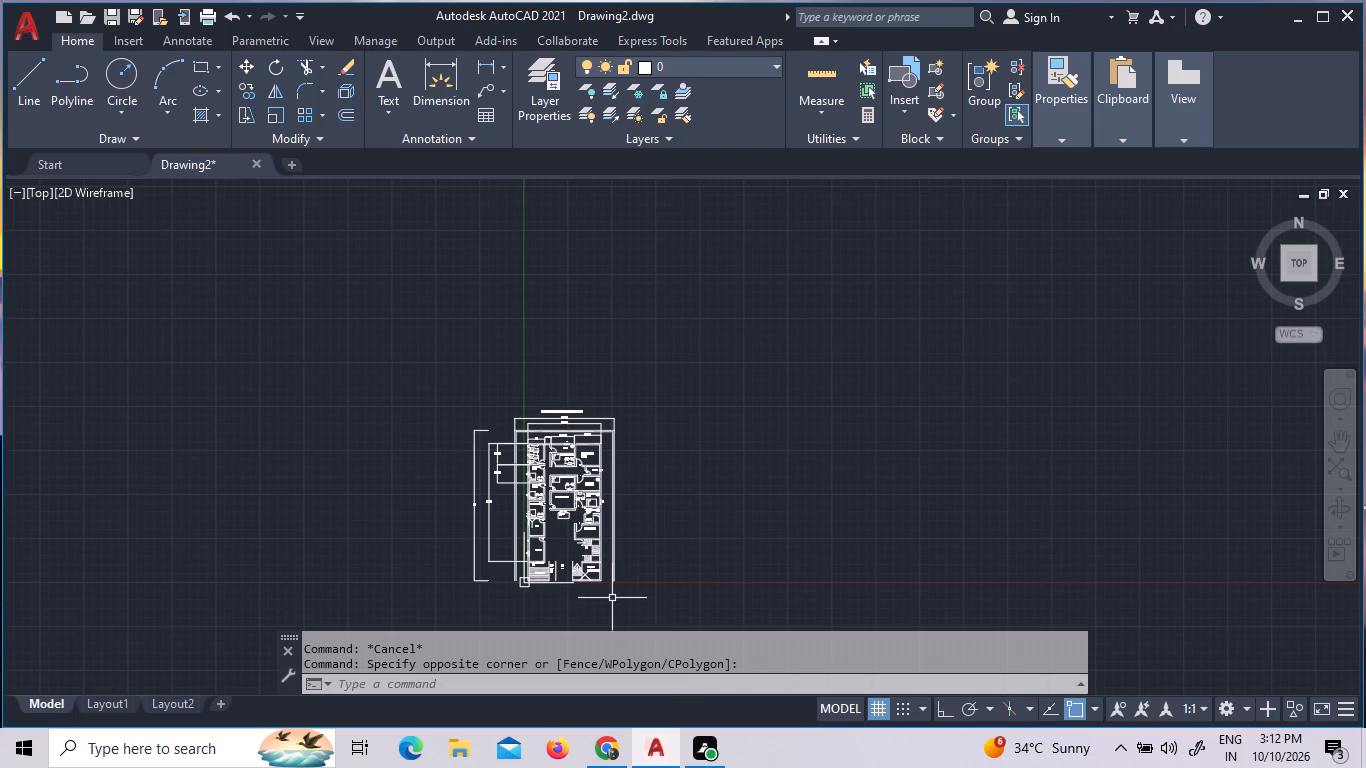
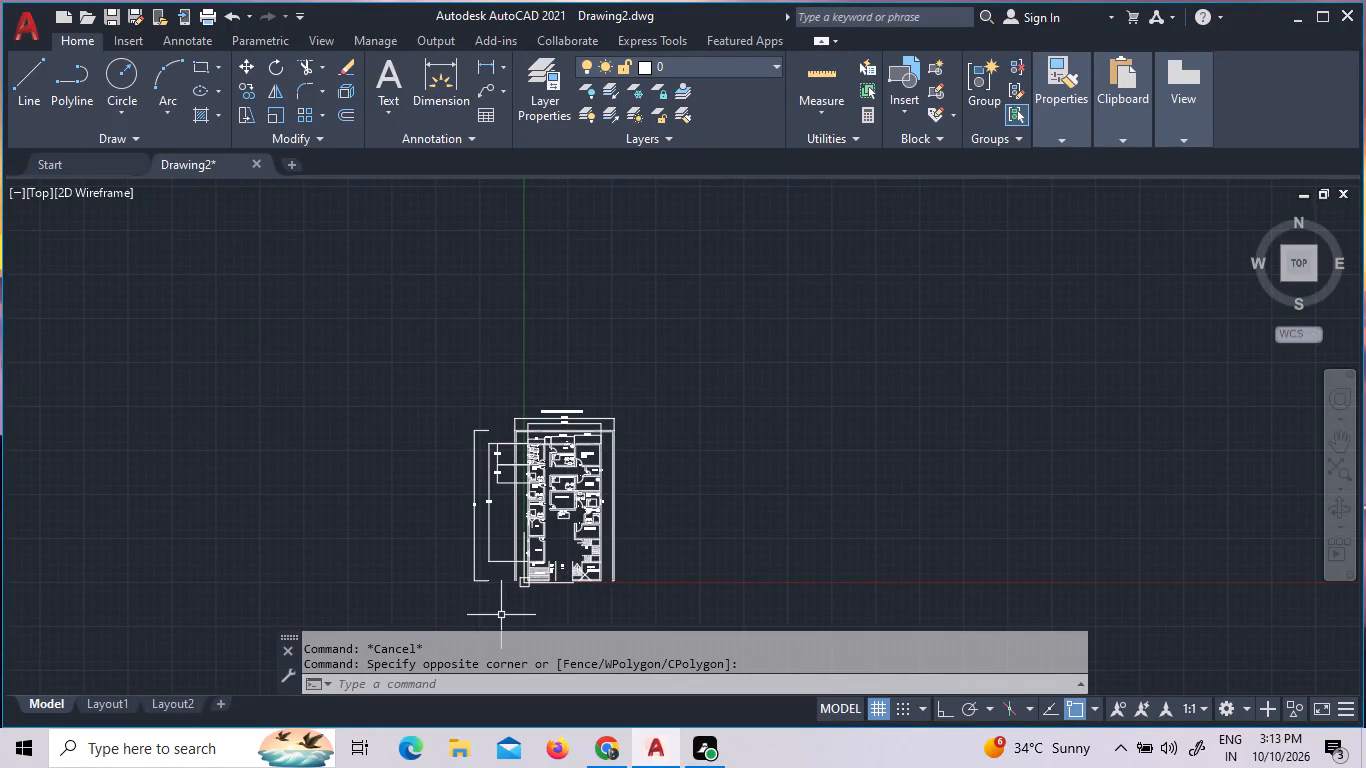
Examine the hospital ground floor plan, from the entrance stairs and electric transformer room to the title and upper dimensions.
scroll(665, 594, "up", 4)
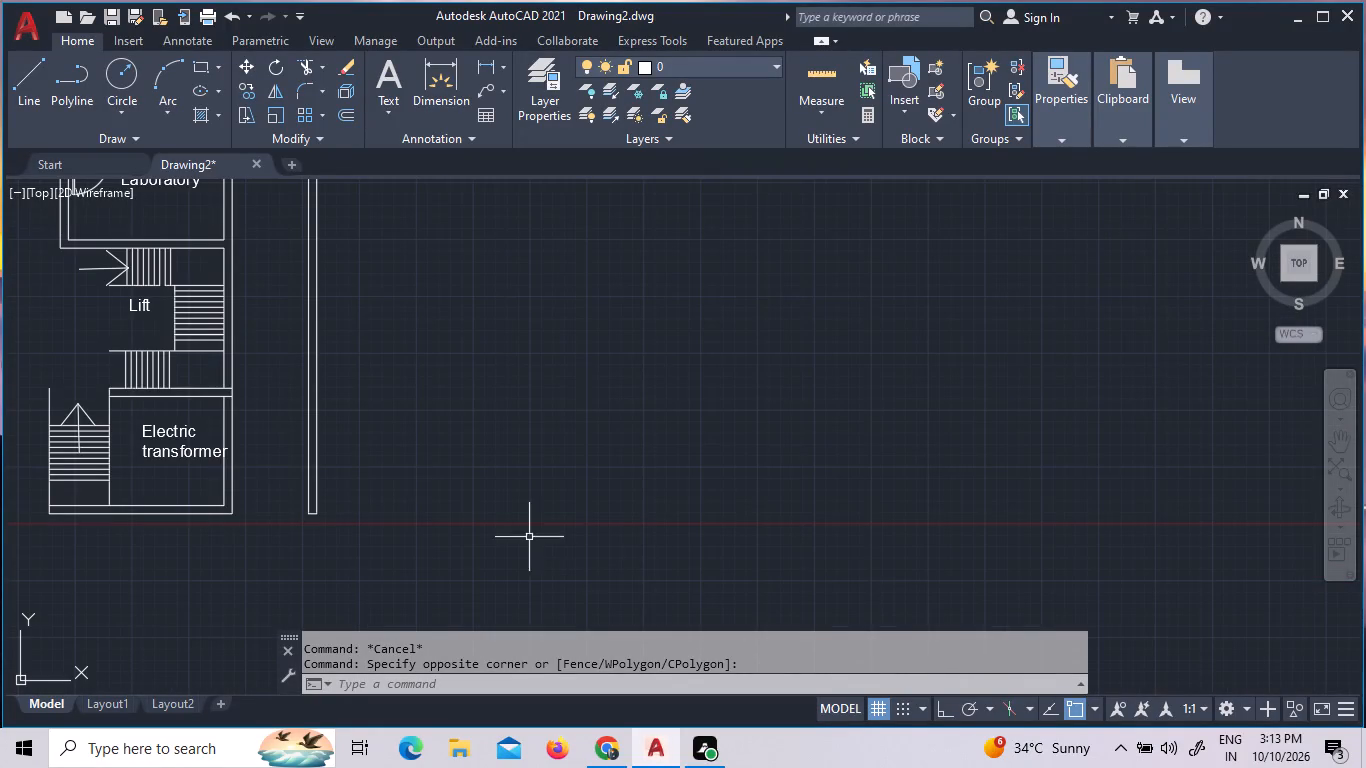
middle_click_drag(258, 473, 559, 579)
scroll(563, 565, "down", 1)
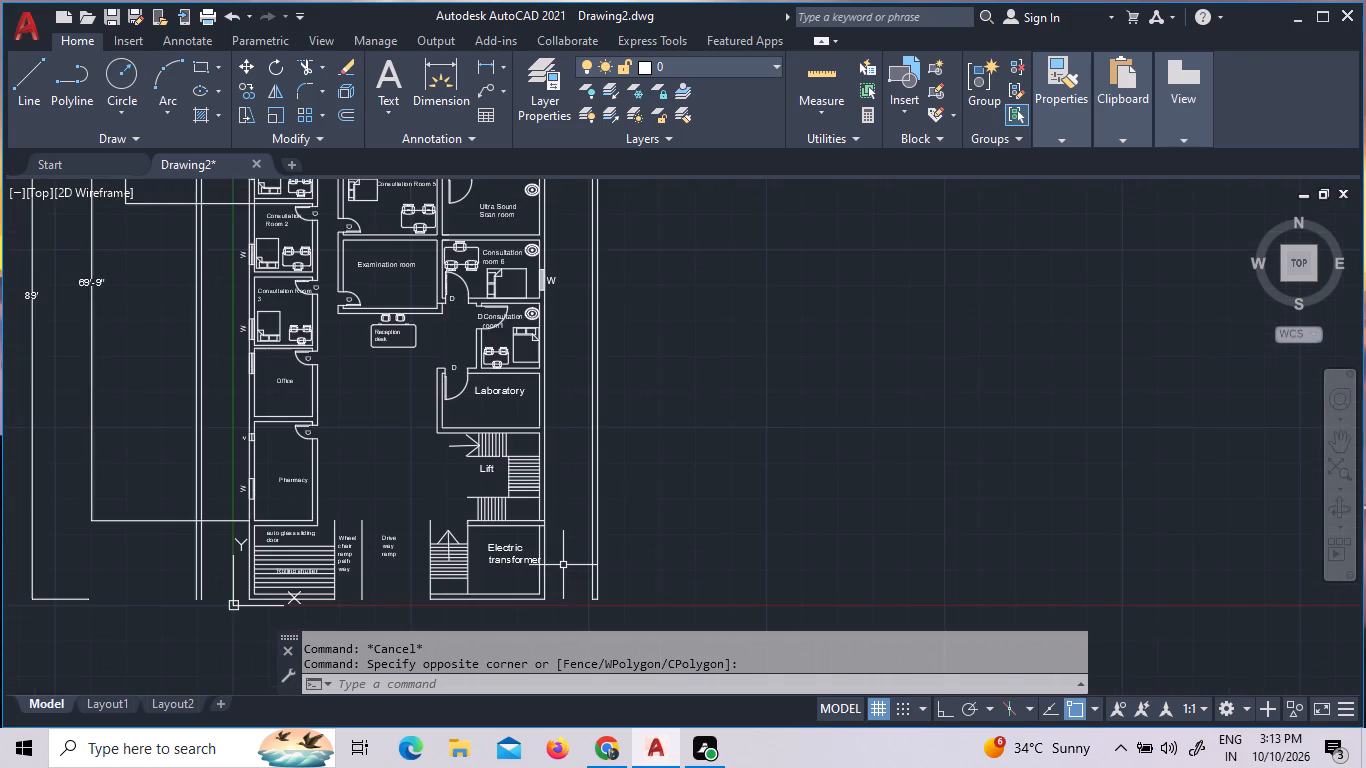
scroll(516, 595, "up", 3)
scroll(527, 586, "down", 4)
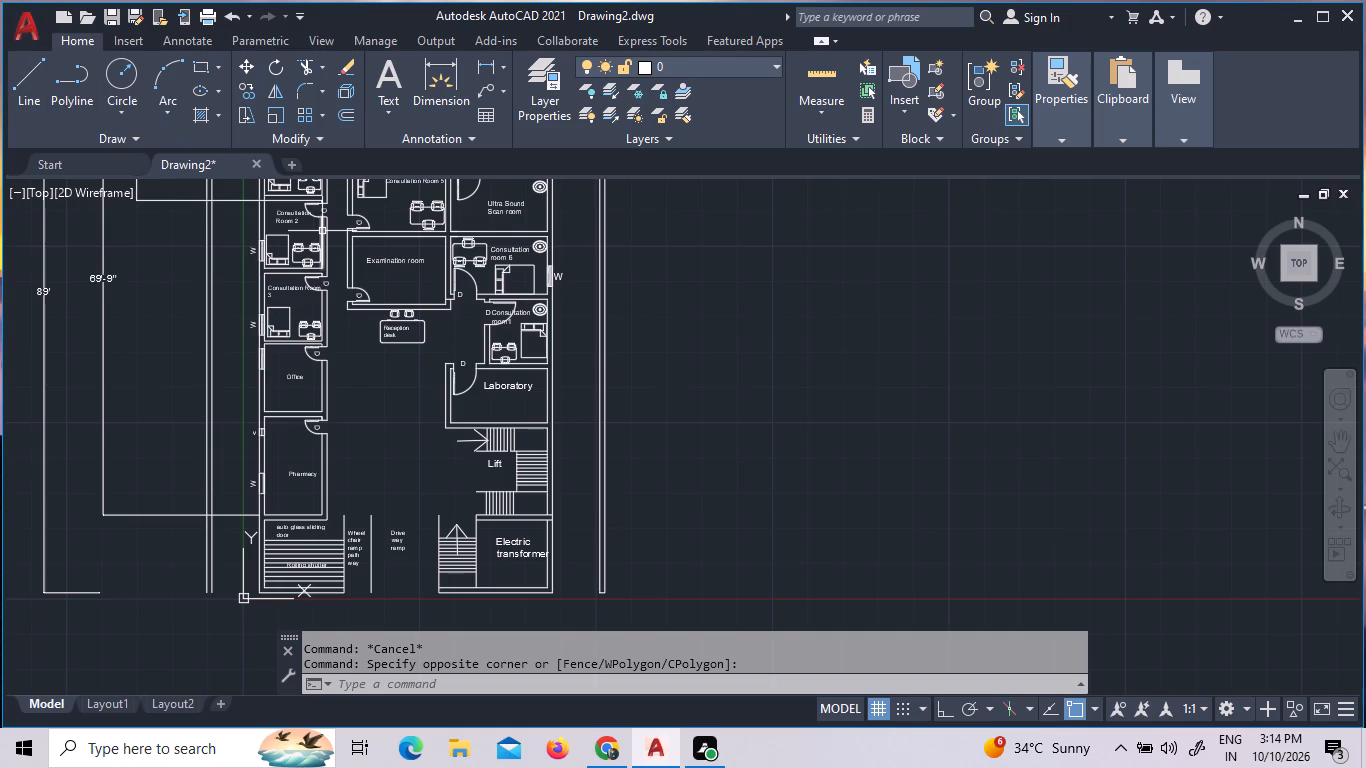
scroll(312, 441, "down", 3)
scroll(347, 334, "up", 5)
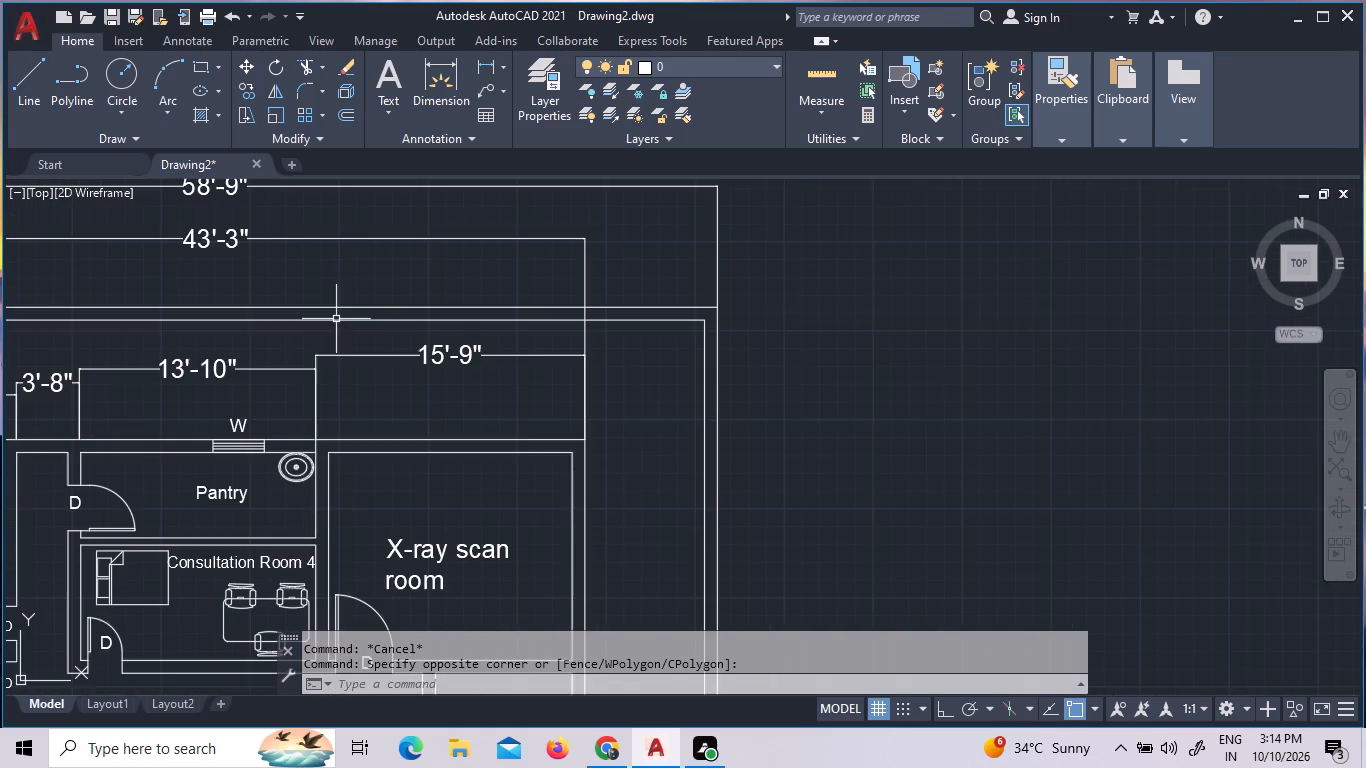
scroll(318, 315, "down", 2)
right_click_drag(0, 530, 0, 586)
scroll(0, 620, "up", 1)
right_click_drag(0, 636, 0, 657)
right_click_drag(0, 700, 0, 755)
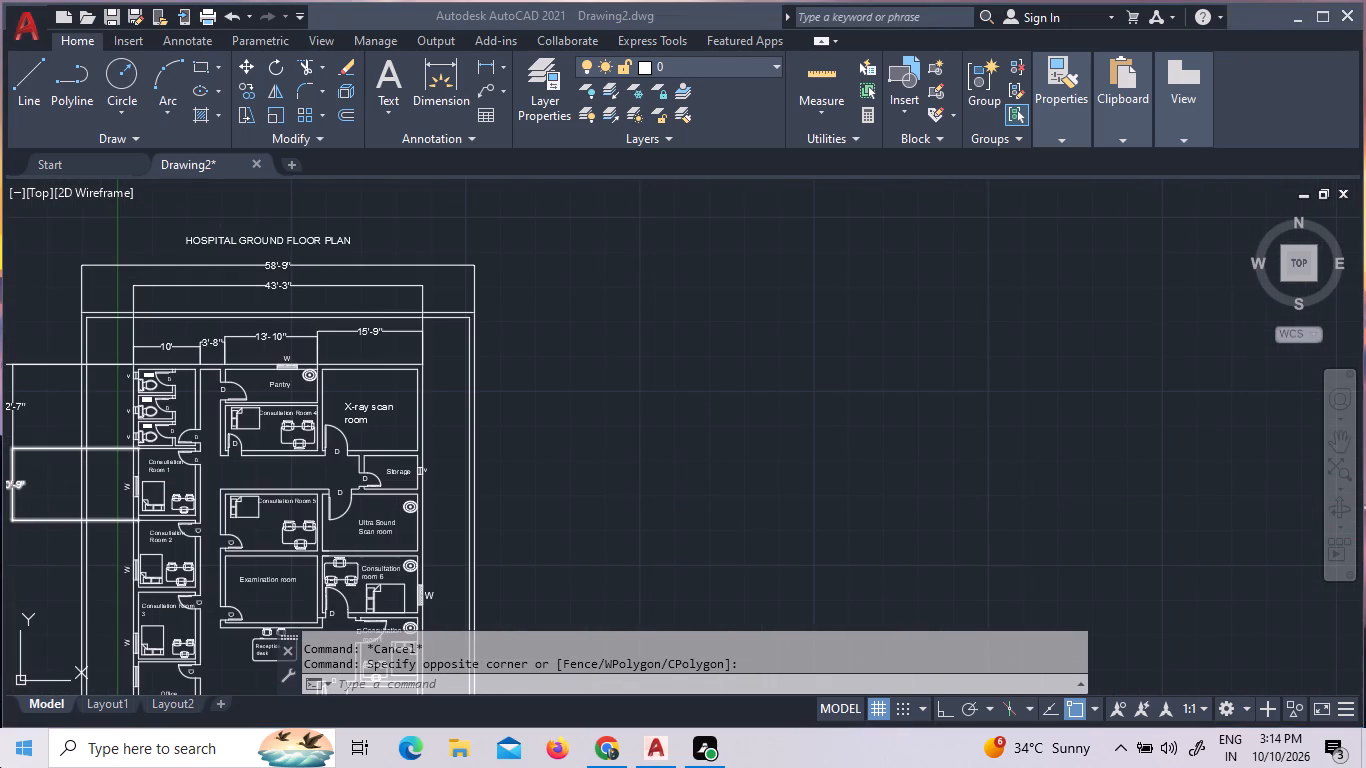
left_click(660, 262)
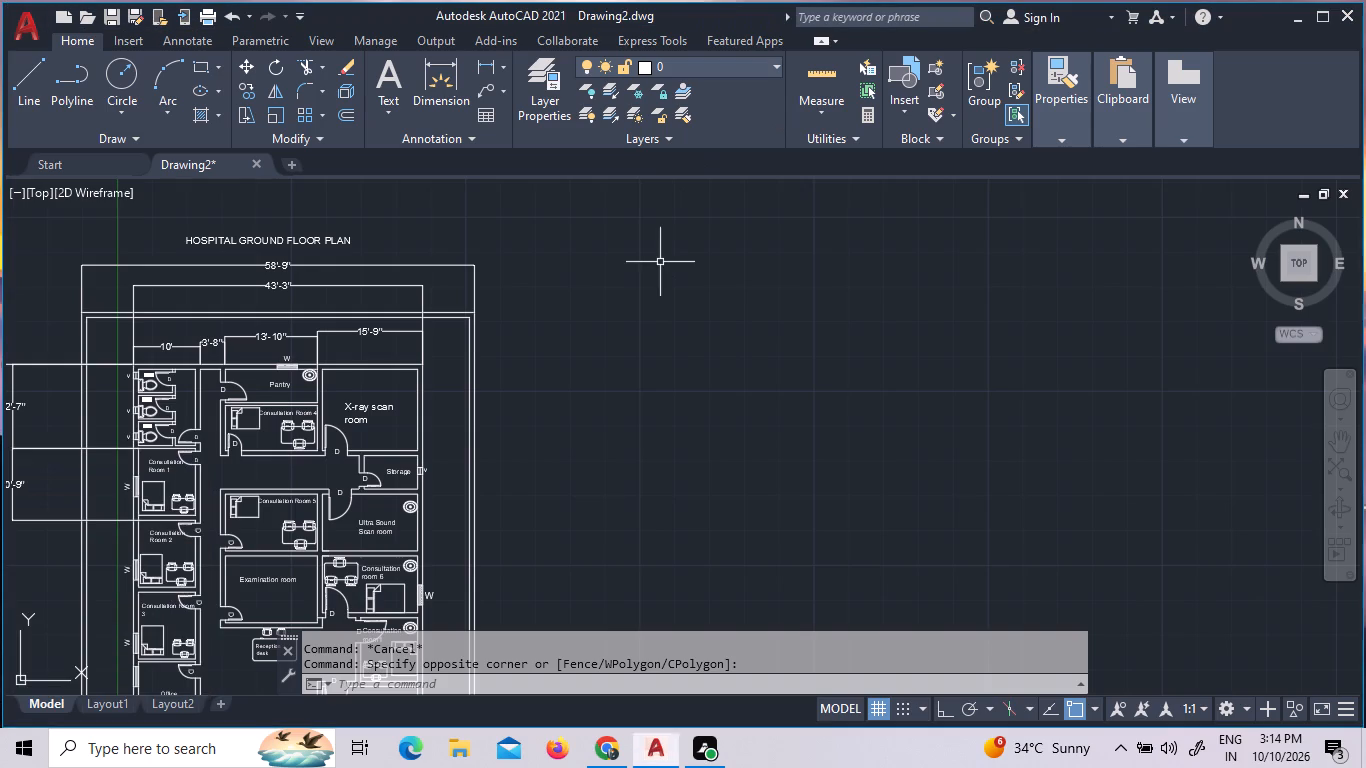
key("Escape")
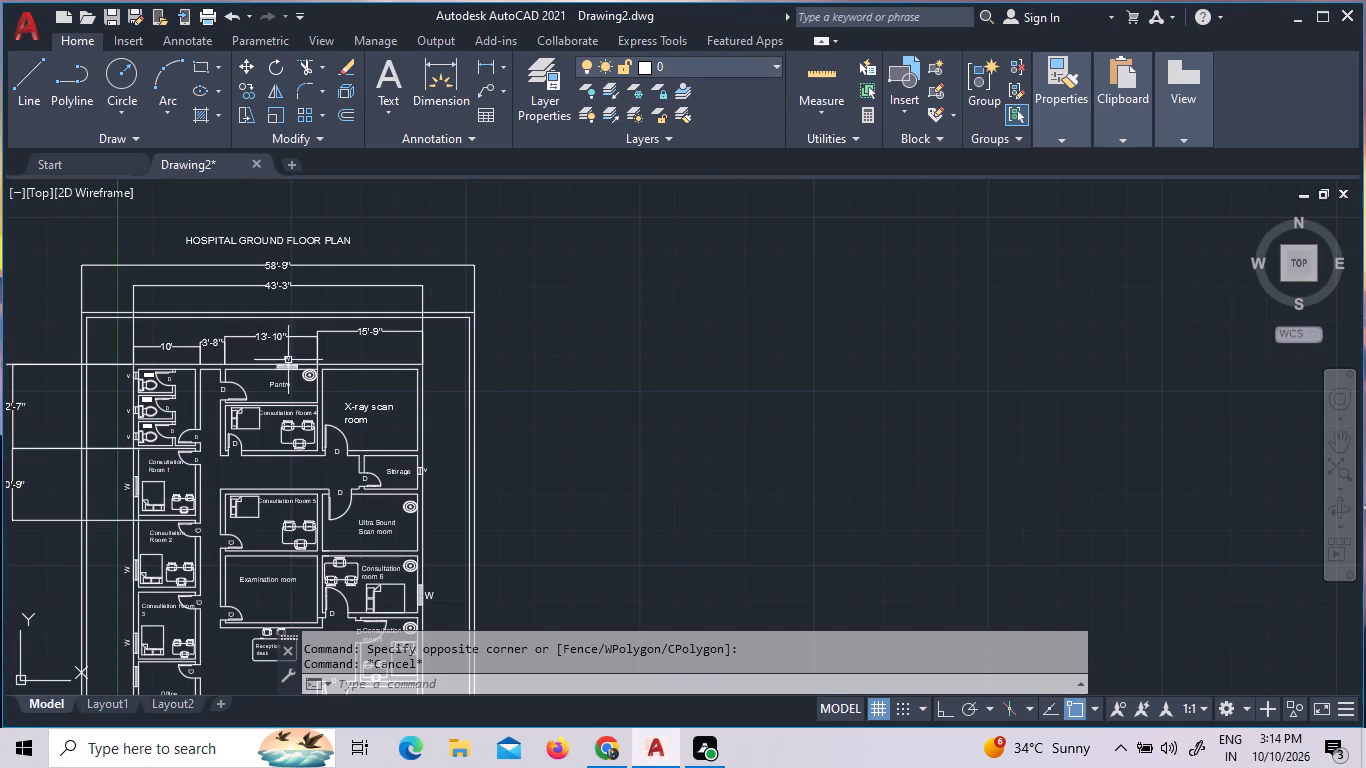
Select the north exterior wall's outer line and its inner lines along the top toilet, corridor, Pantry and X-ray scan room.
scroll(281, 379, "up", 6)
scroll(197, 288, "down", 5)
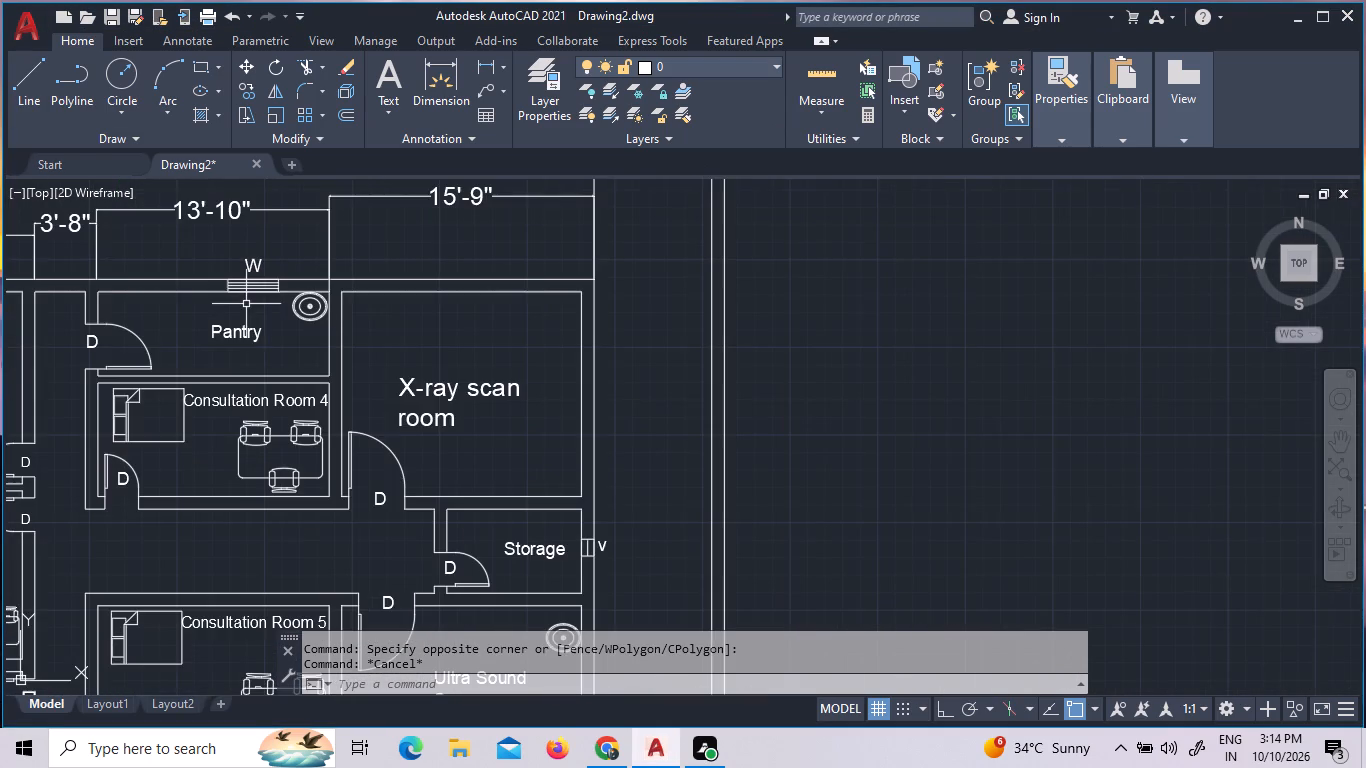
left_click(405, 319)
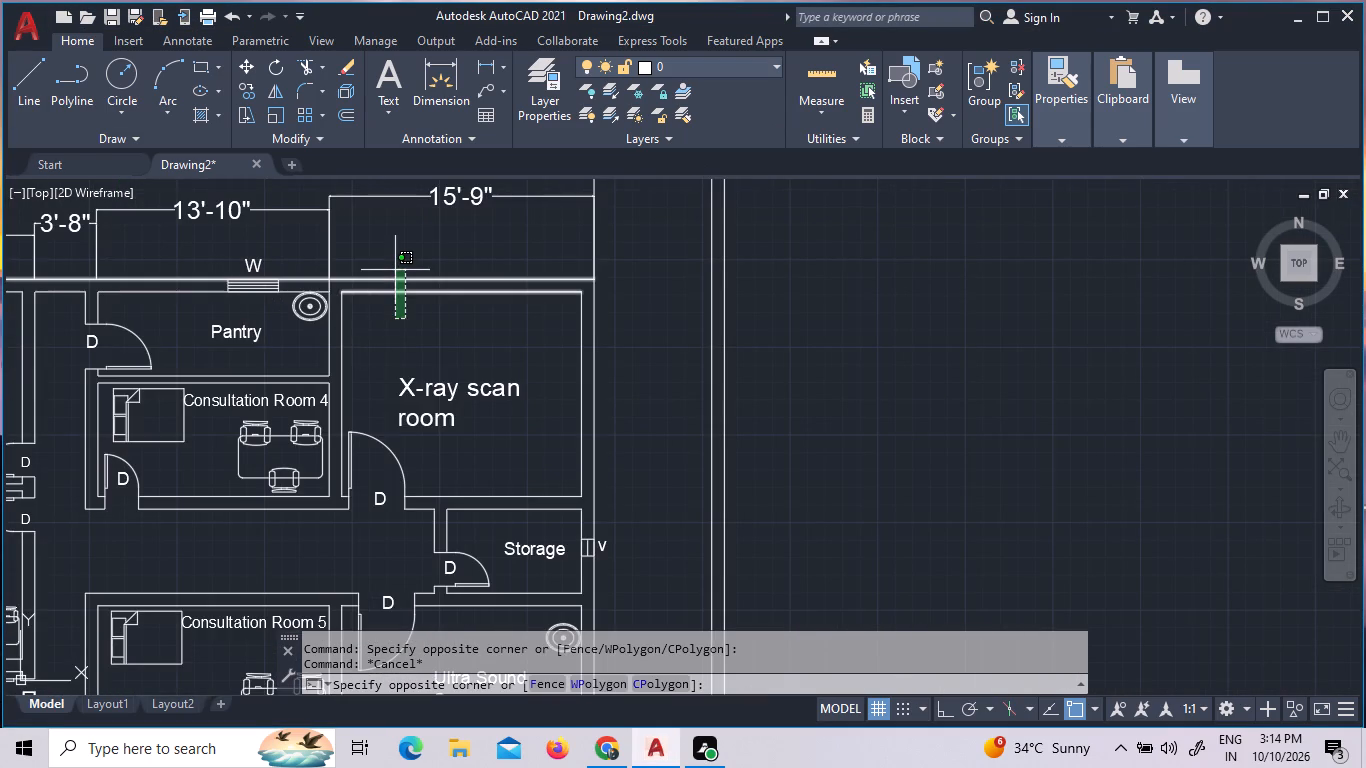
left_click(395, 270)
scroll(327, 291, "down", 3)
scroll(215, 286, "up", 5)
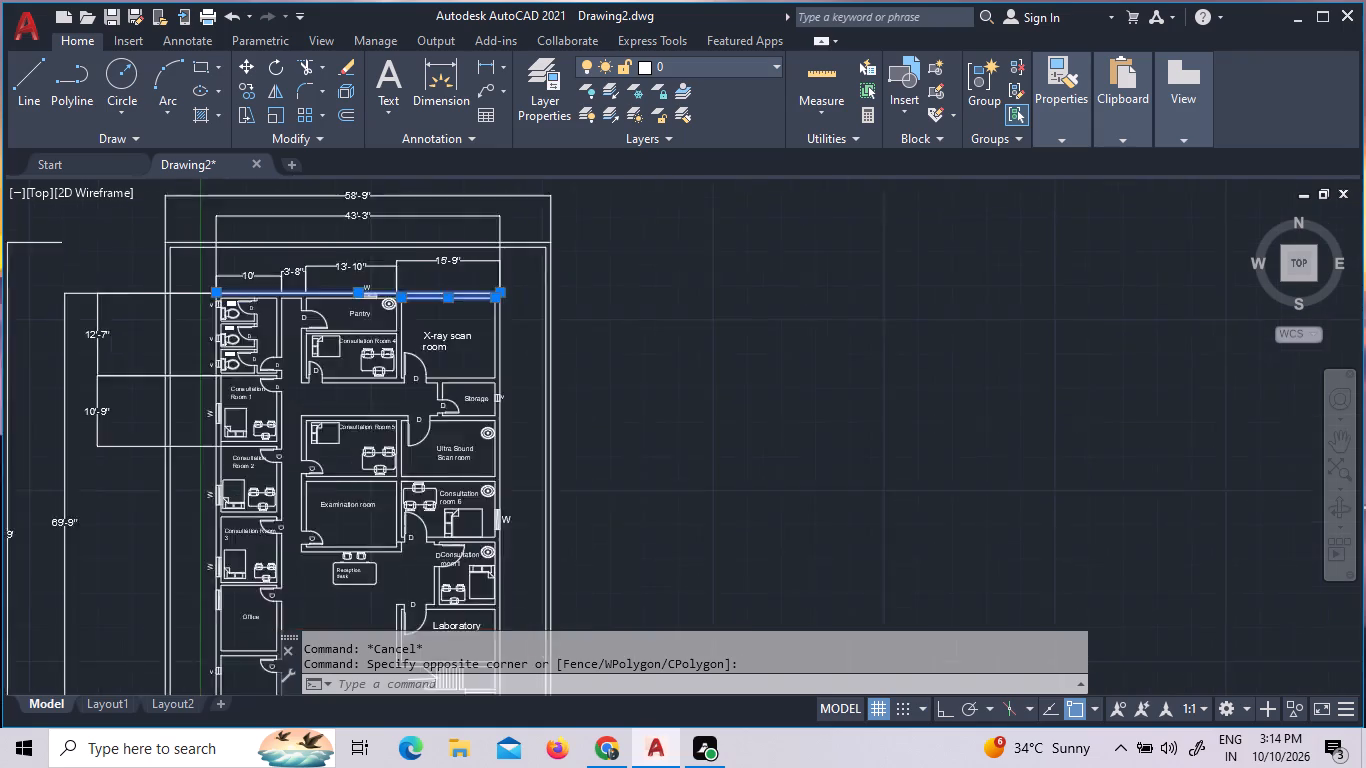
left_click(266, 317)
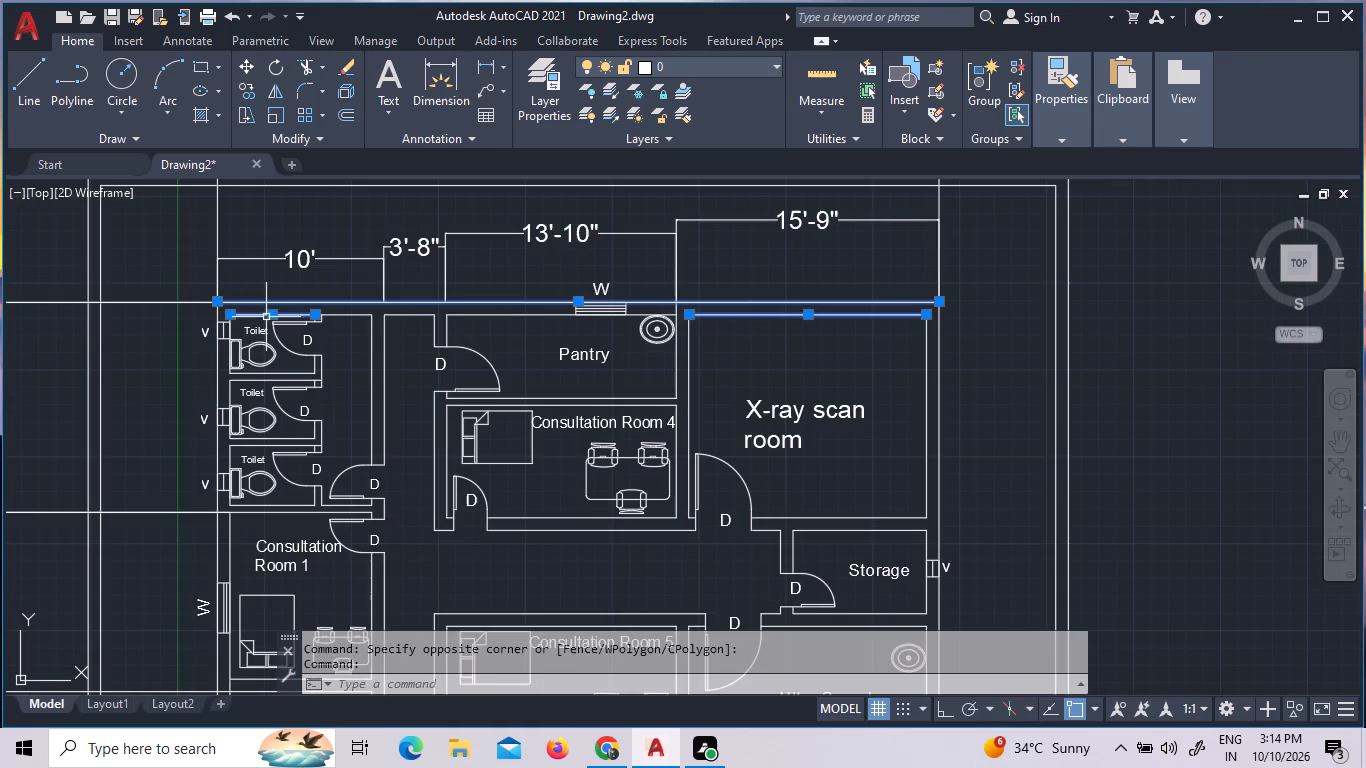
left_click(418, 318)
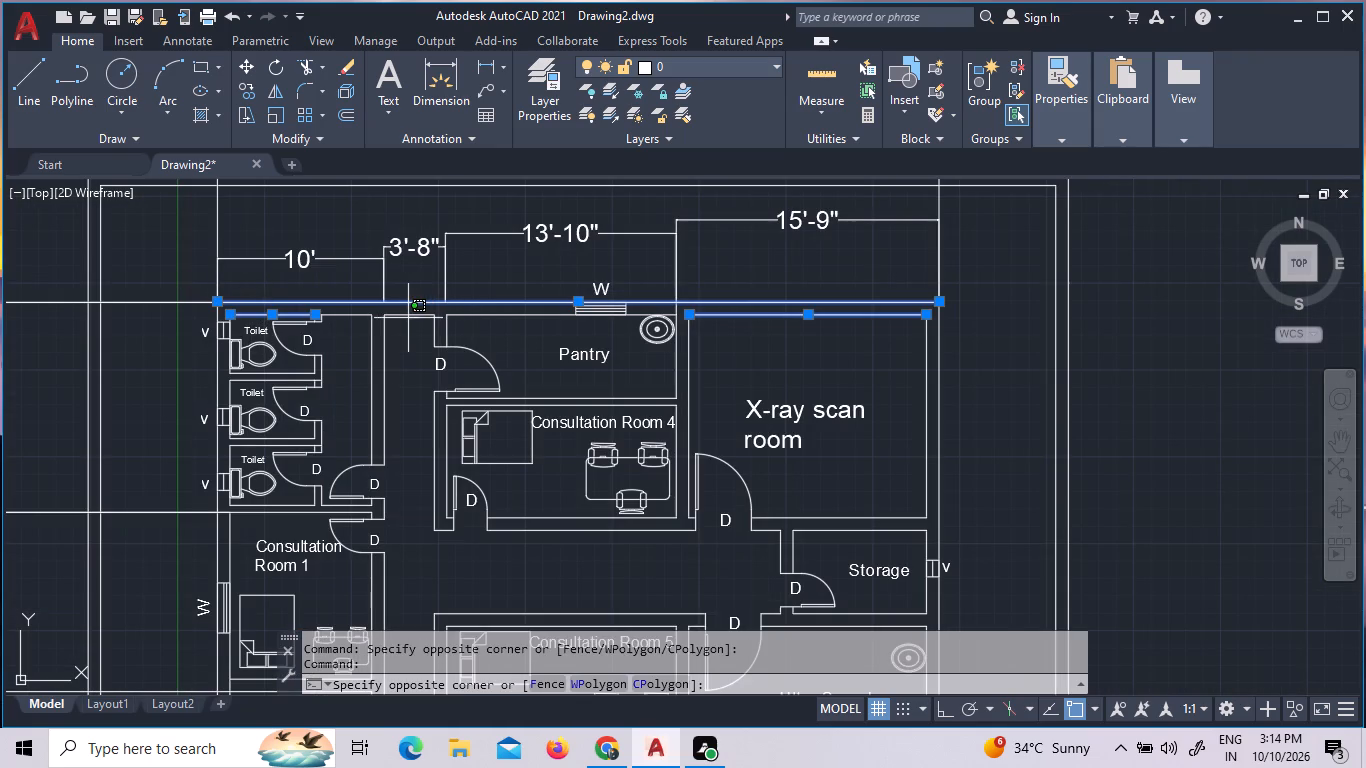
left_click(404, 313)
left_click(498, 339)
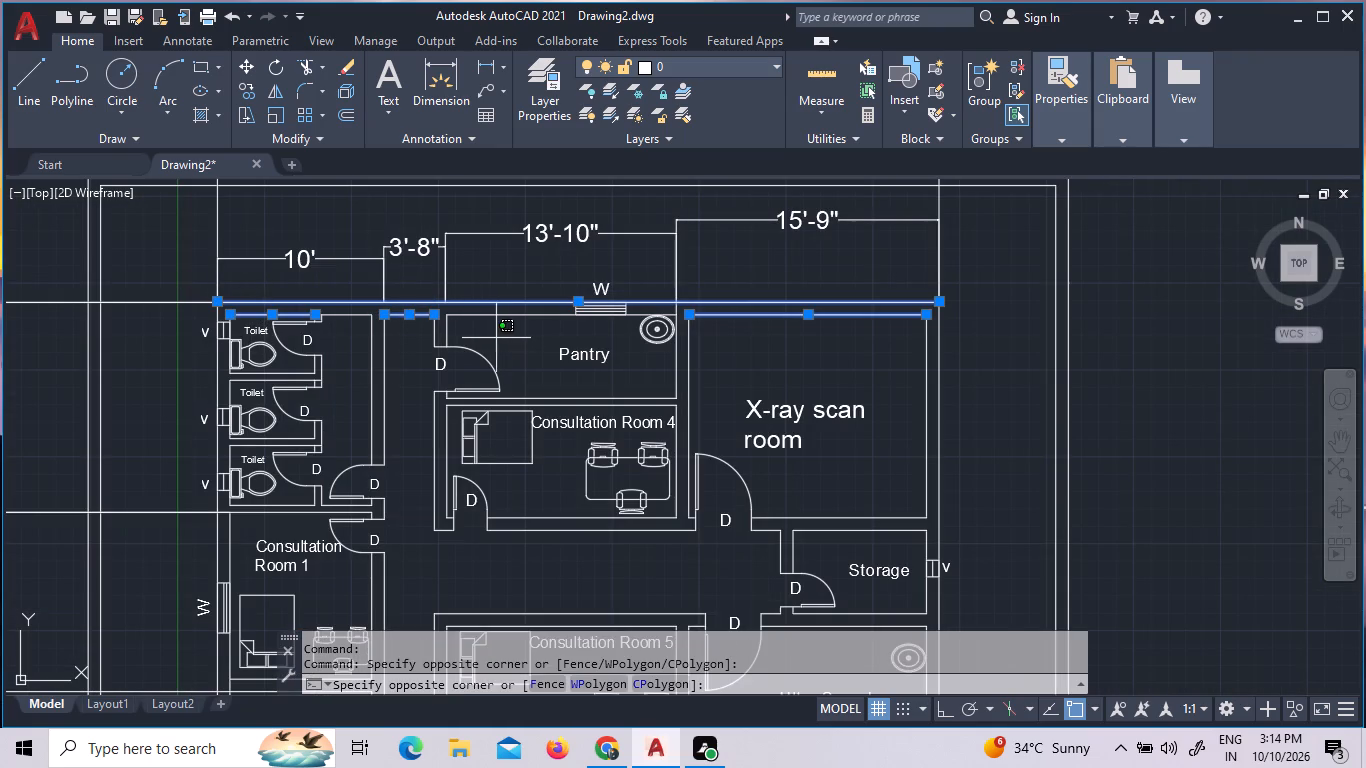
left_click(470, 311)
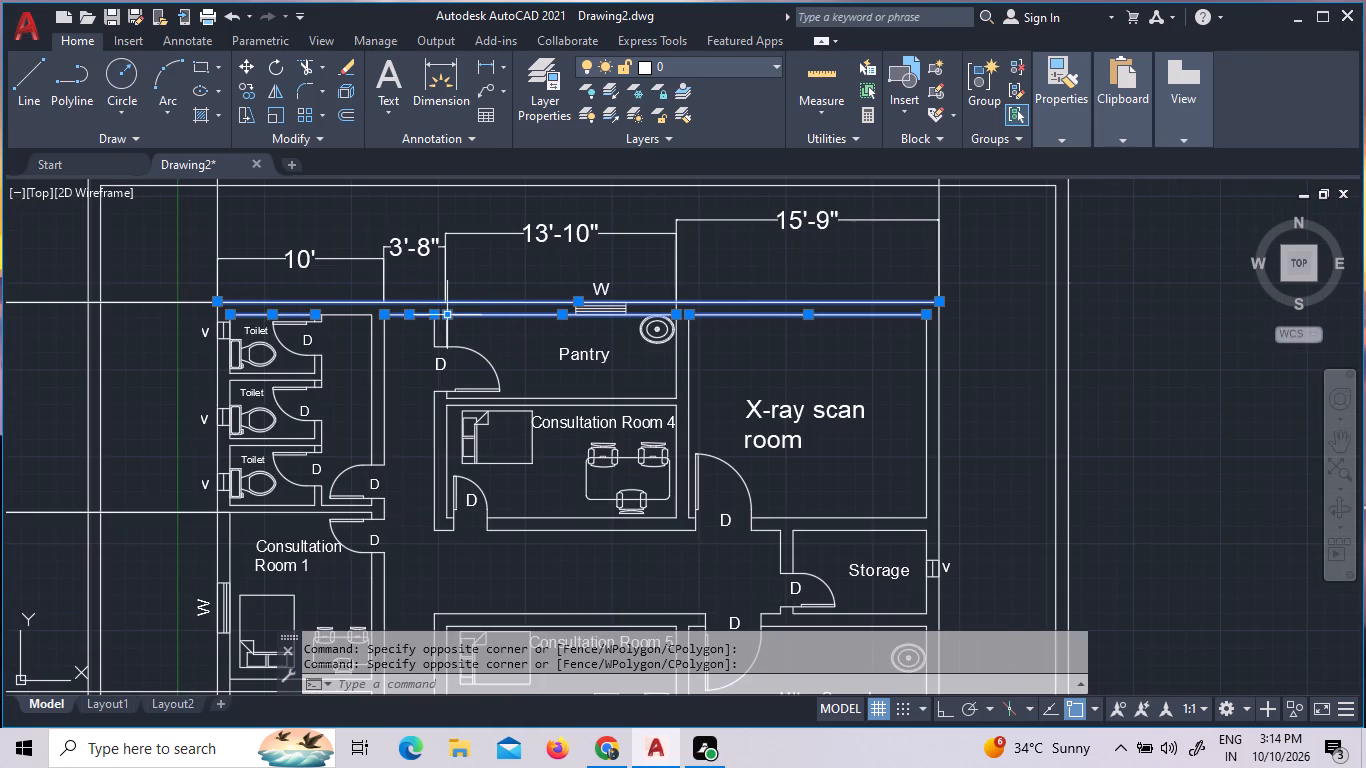
Add the west and east exterior wall lines beside the toilets and X-ray scan room, plus the east boundary wall lines, to the selection.
scroll(242, 393, "up", 3)
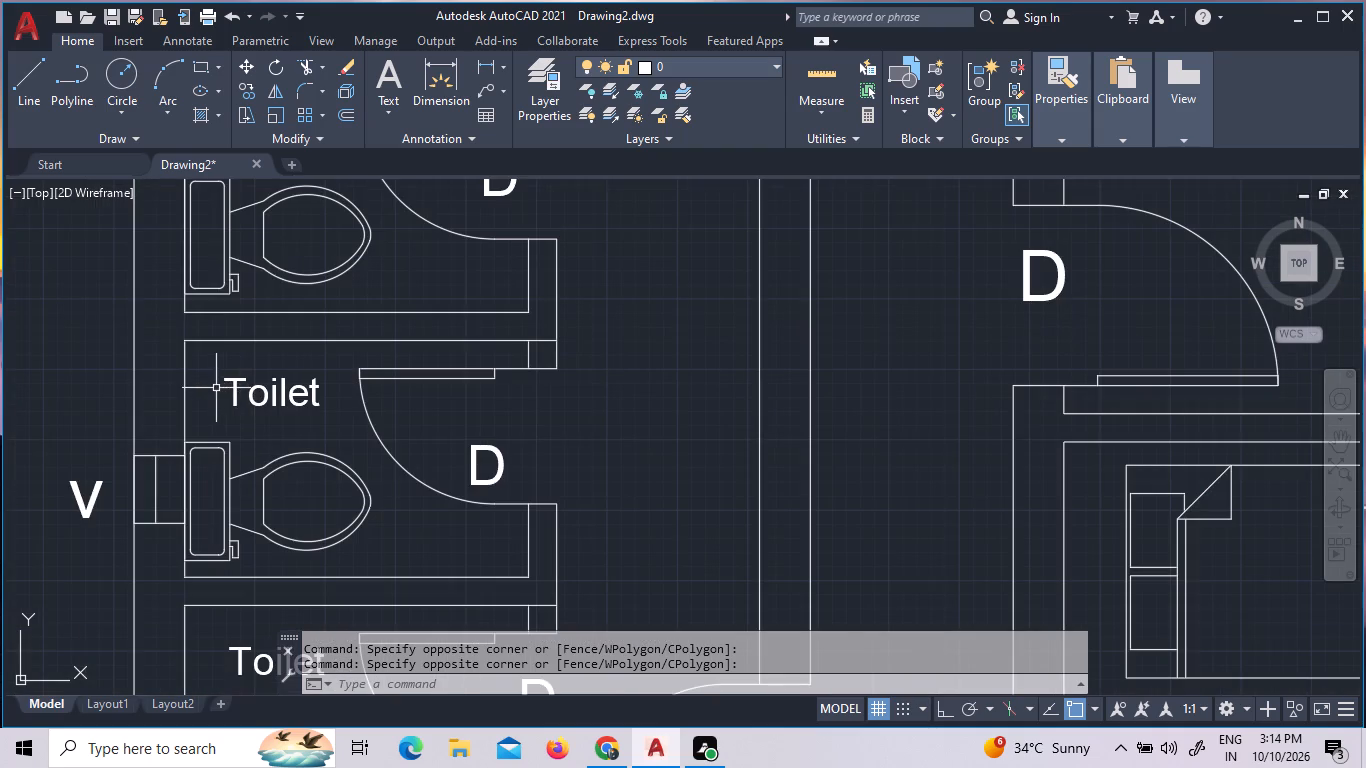
left_click(216, 388)
left_click(128, 373)
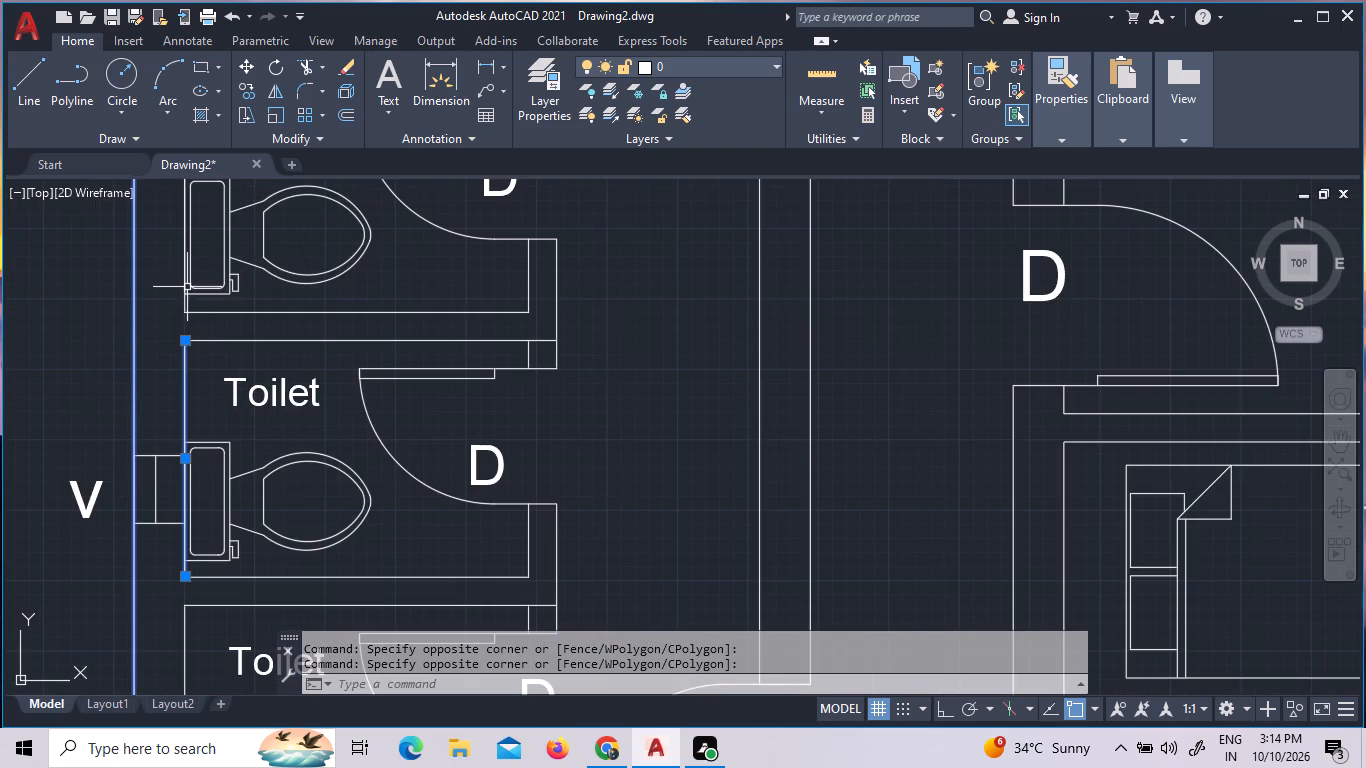
left_click(184, 307)
scroll(202, 339, "down", 3)
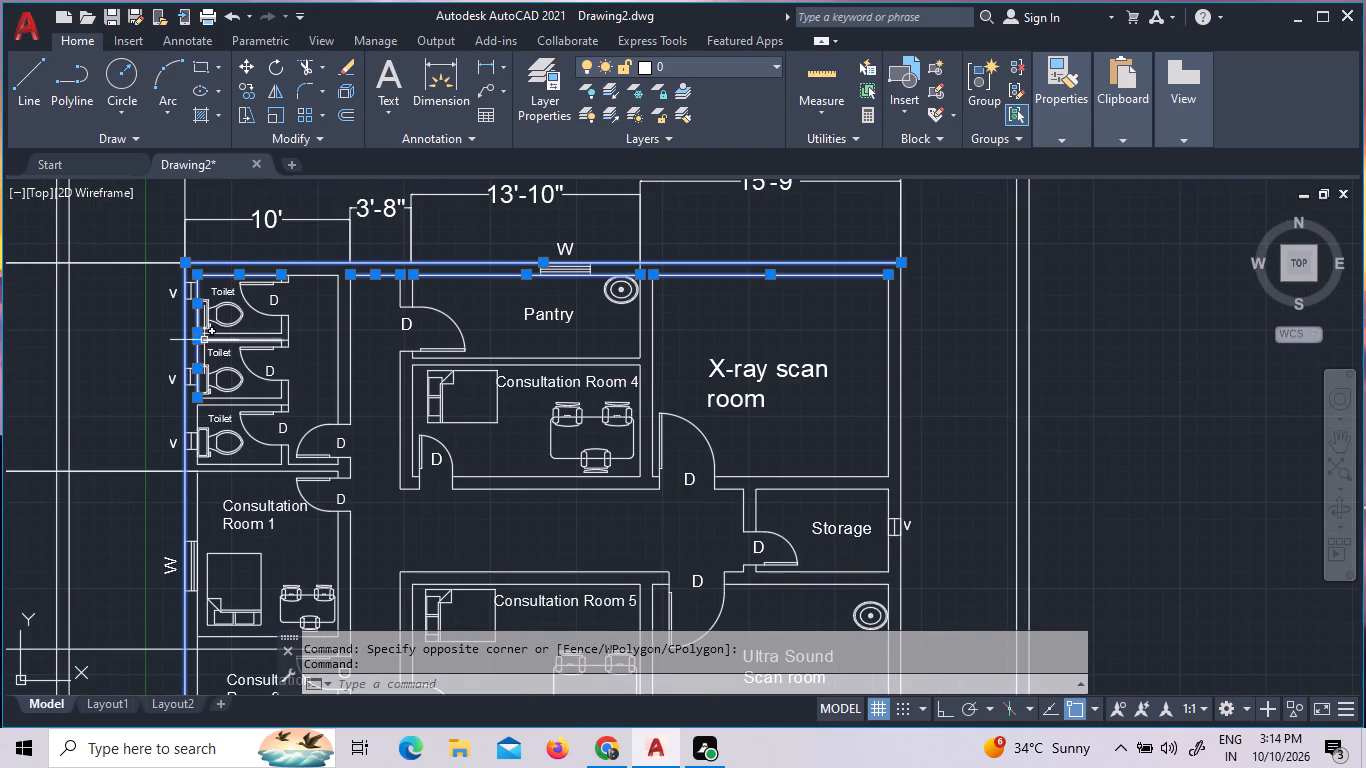
left_click(923, 401)
left_click(876, 401)
left_click(1140, 360)
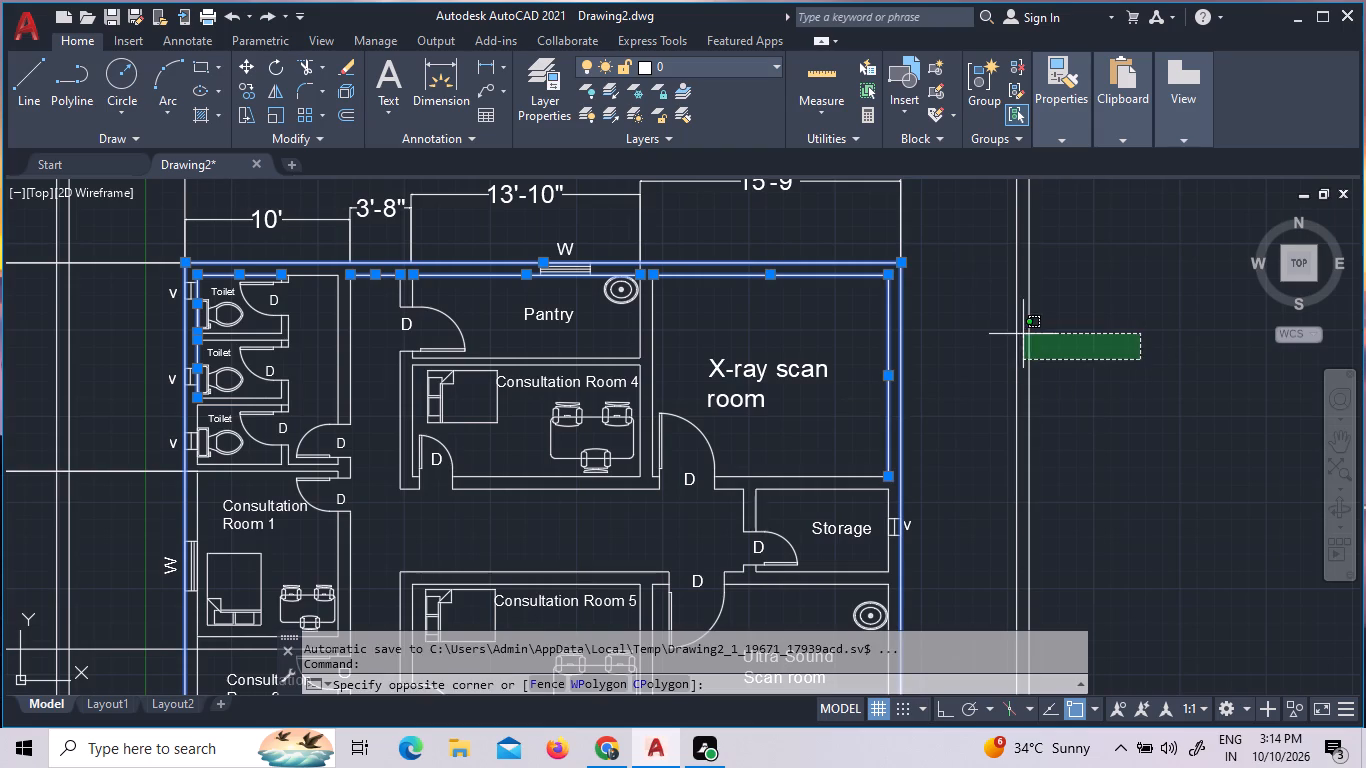
left_click(993, 333)
Add the wall lines around the Pantry and Consultation Room 4 and the toilet block's corridor wall to the selection.
left_click(688, 318)
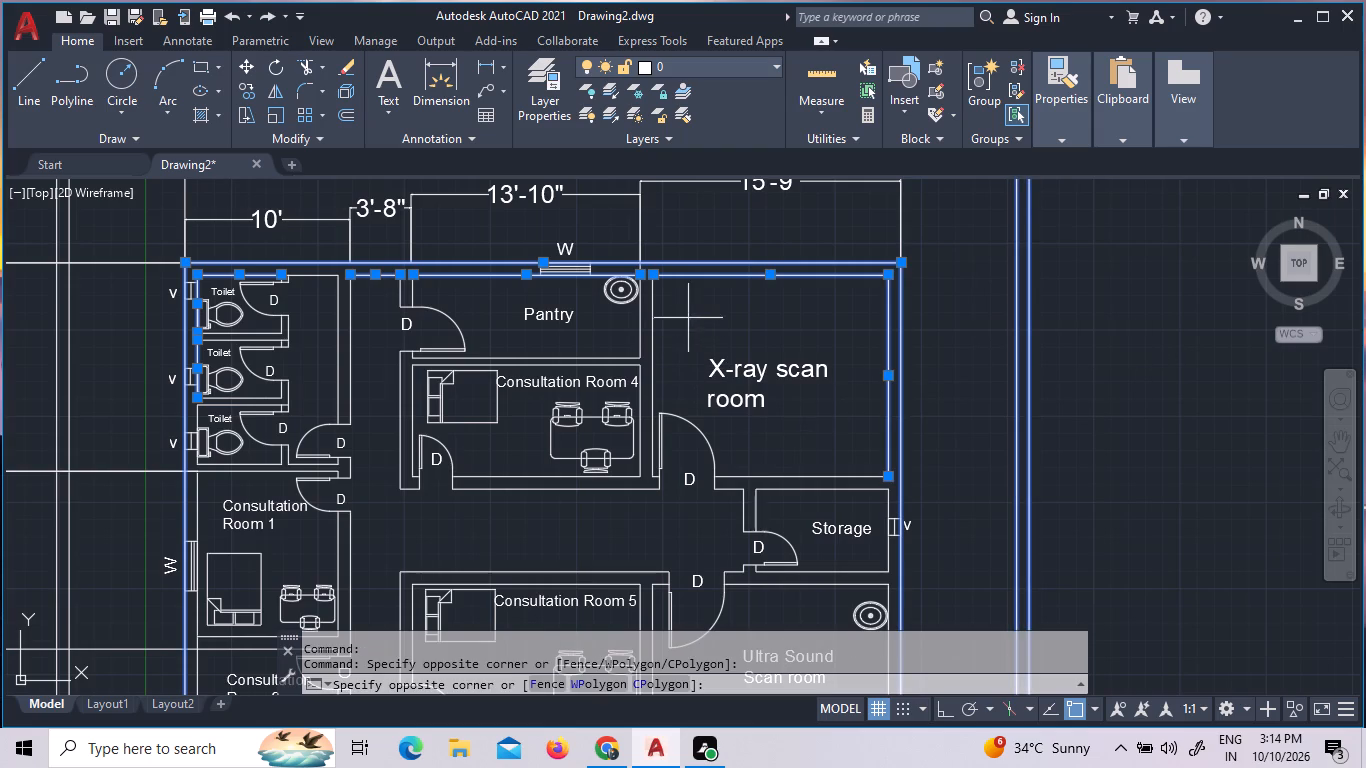
left_click(601, 319)
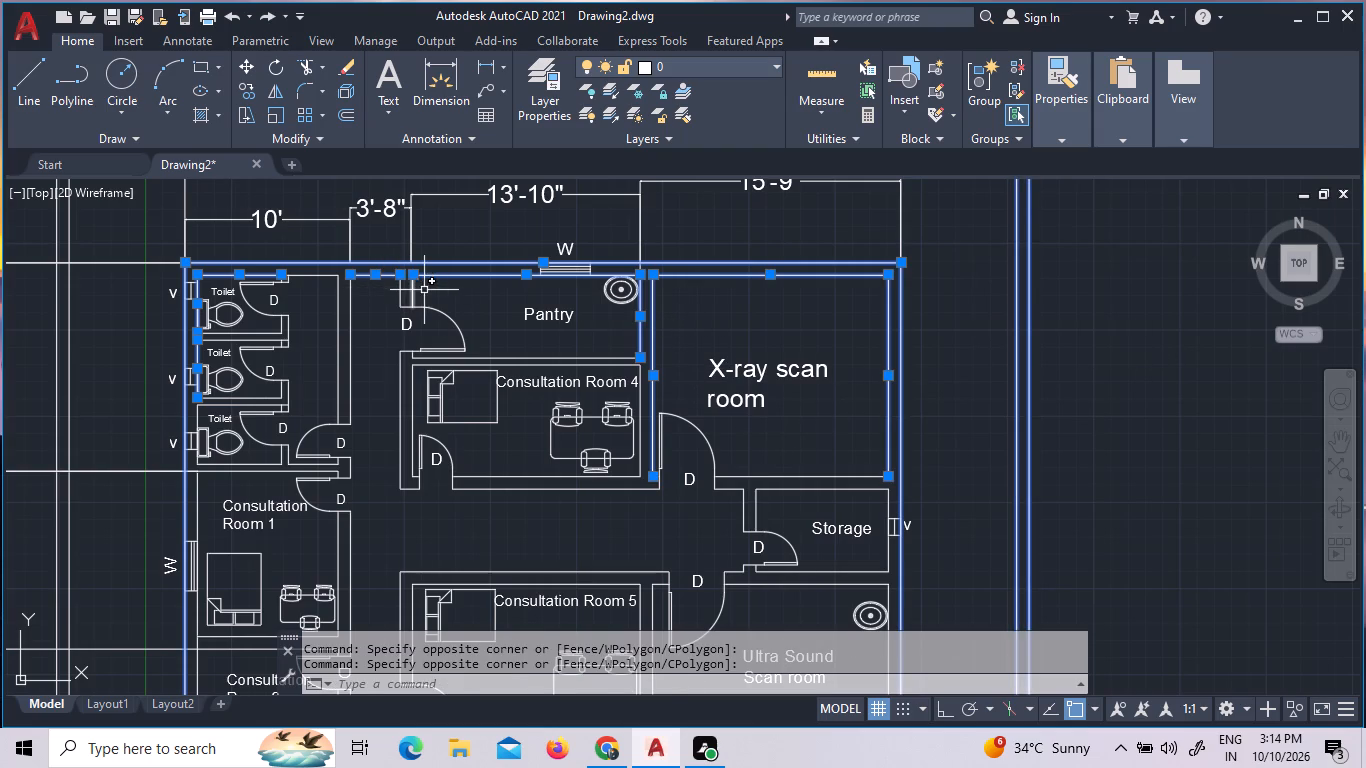
left_click(425, 290)
left_click(383, 293)
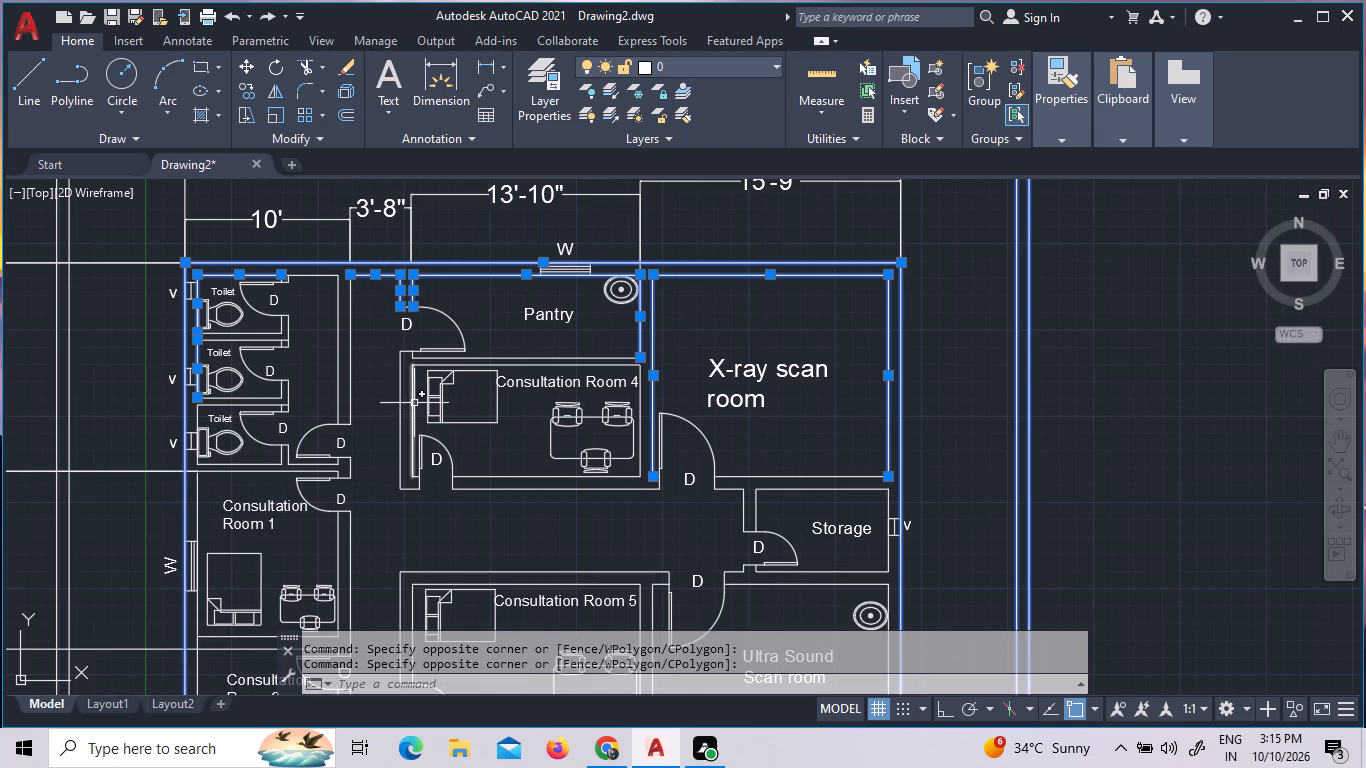
left_click(418, 402)
left_click(379, 398)
left_click(380, 349)
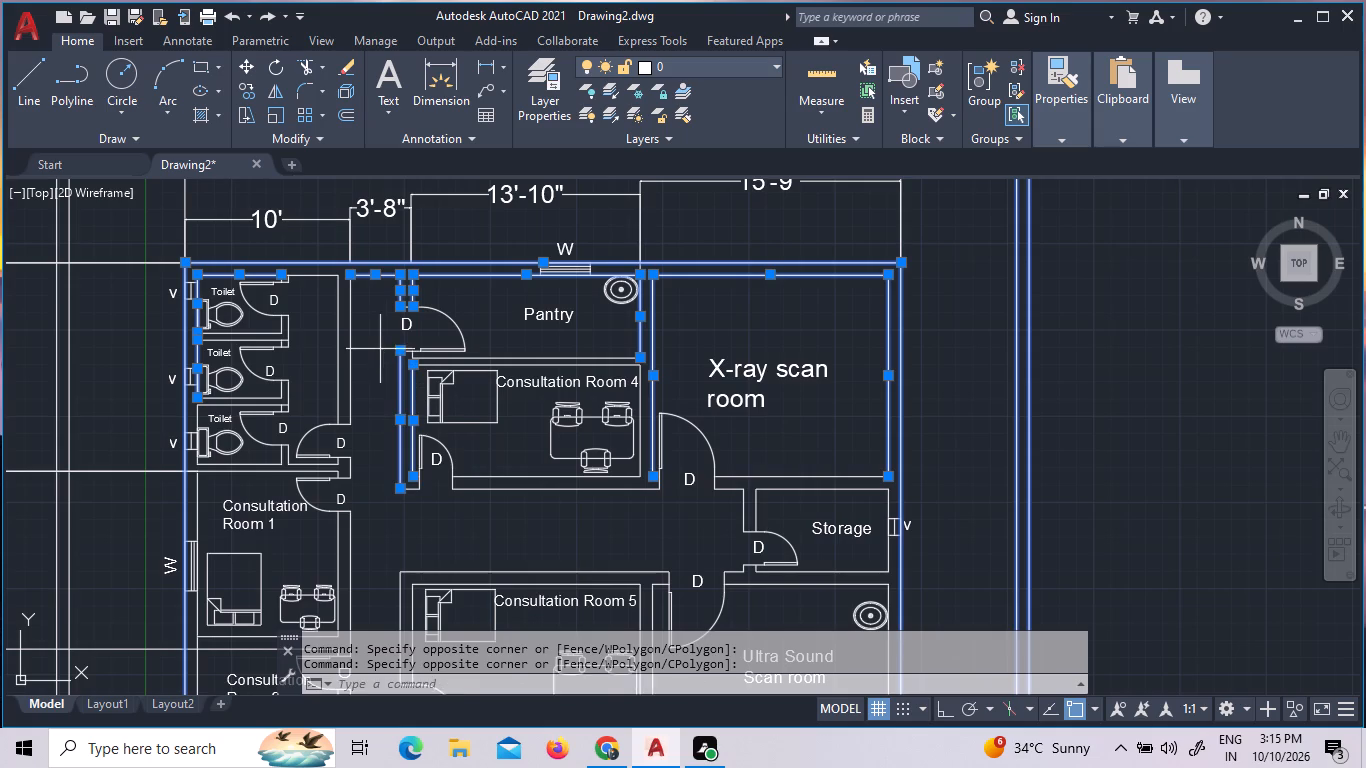
left_click(329, 337)
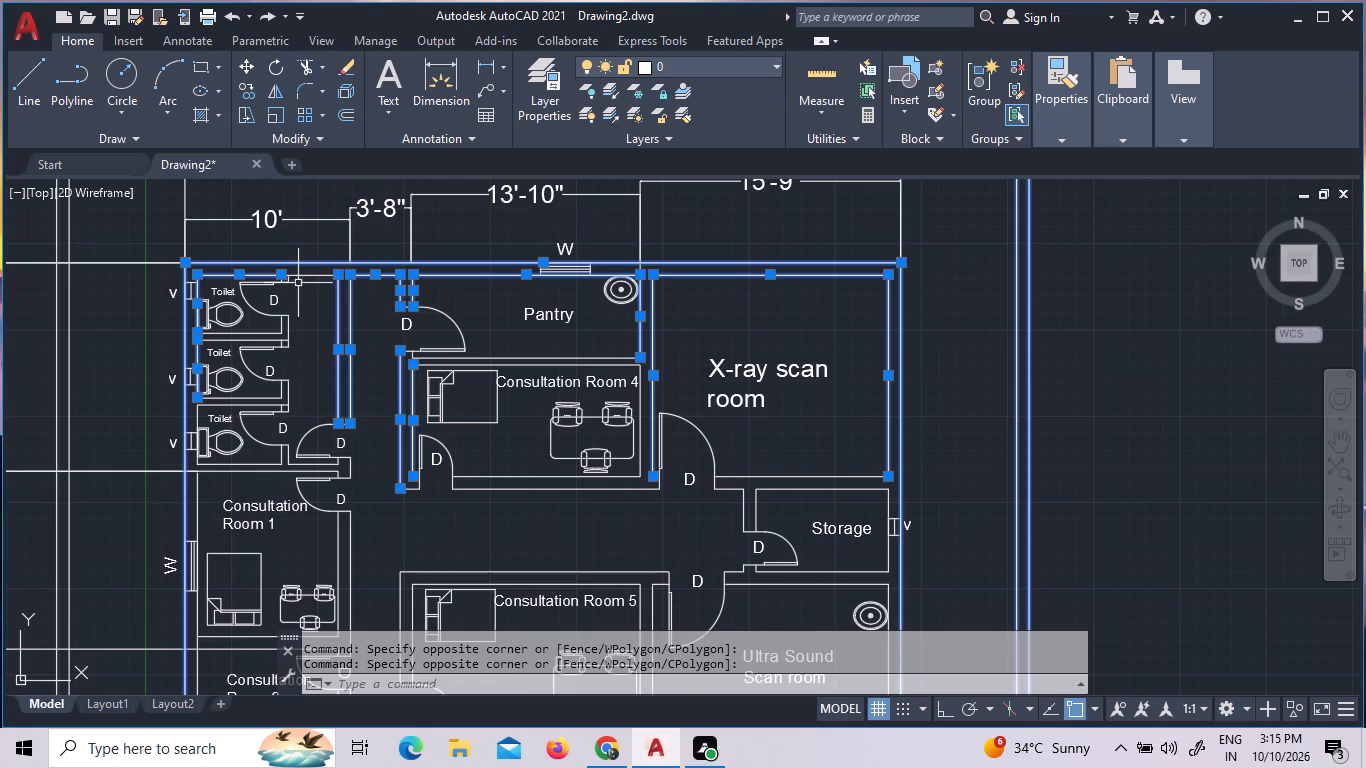
left_click(638, 467)
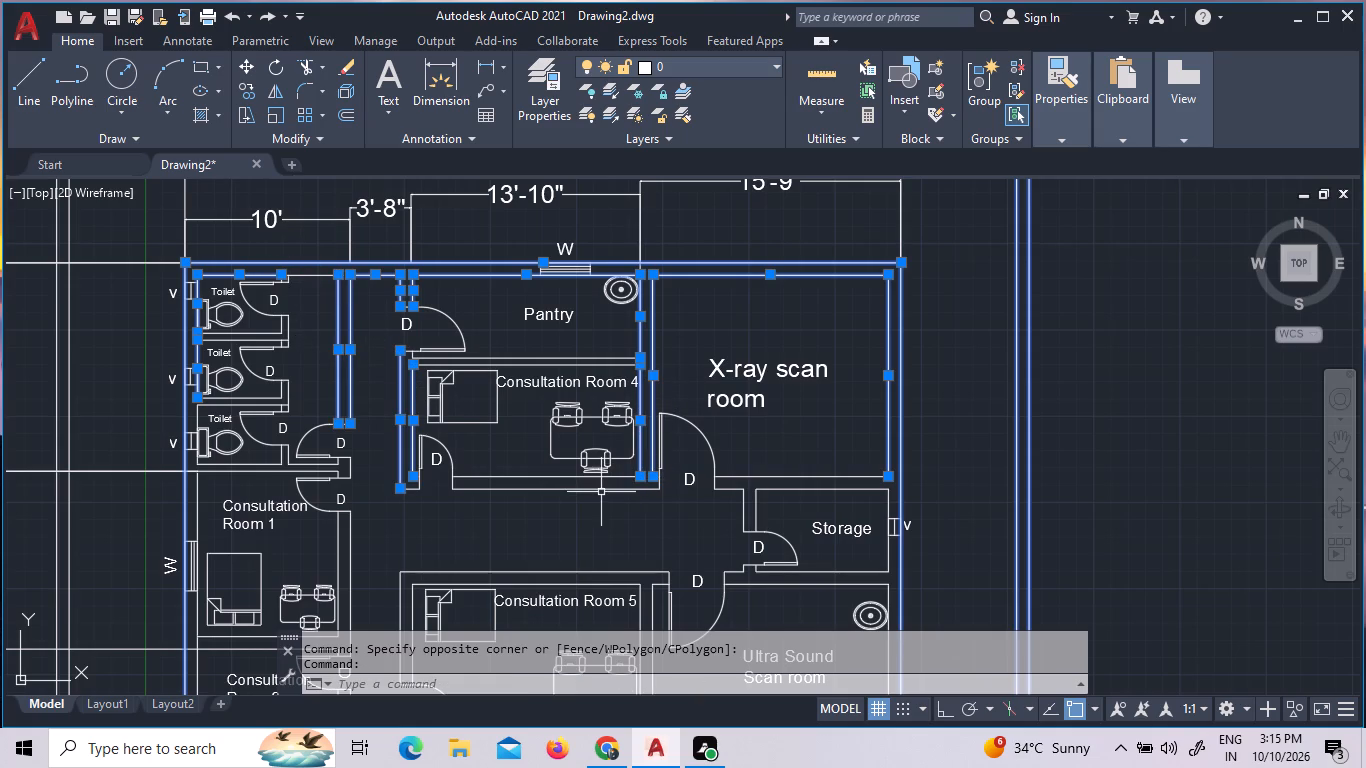
left_click(546, 501)
left_click(524, 460)
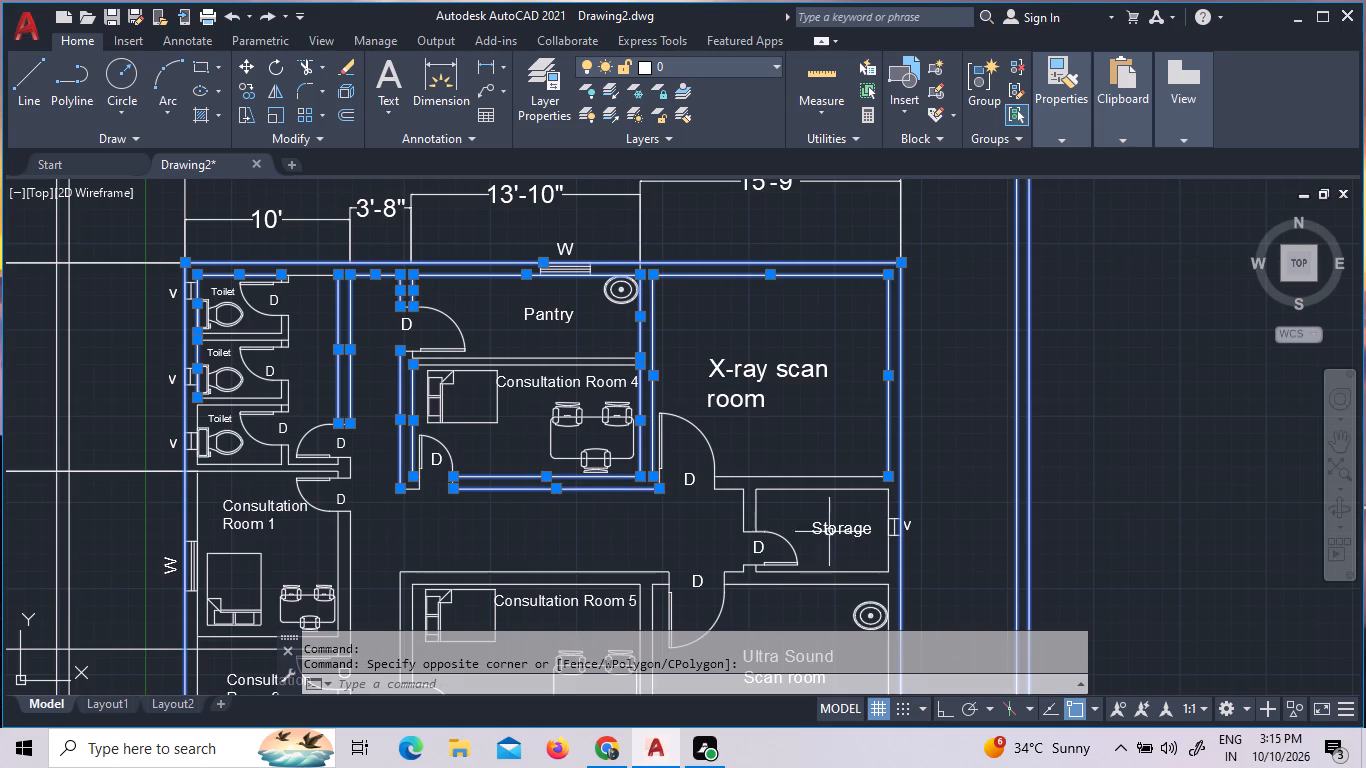
Add the wall lines between the X-ray scan room and Storage, and Storage's west, east and south wall lines, to the selection.
left_click(813, 501)
left_click(816, 446)
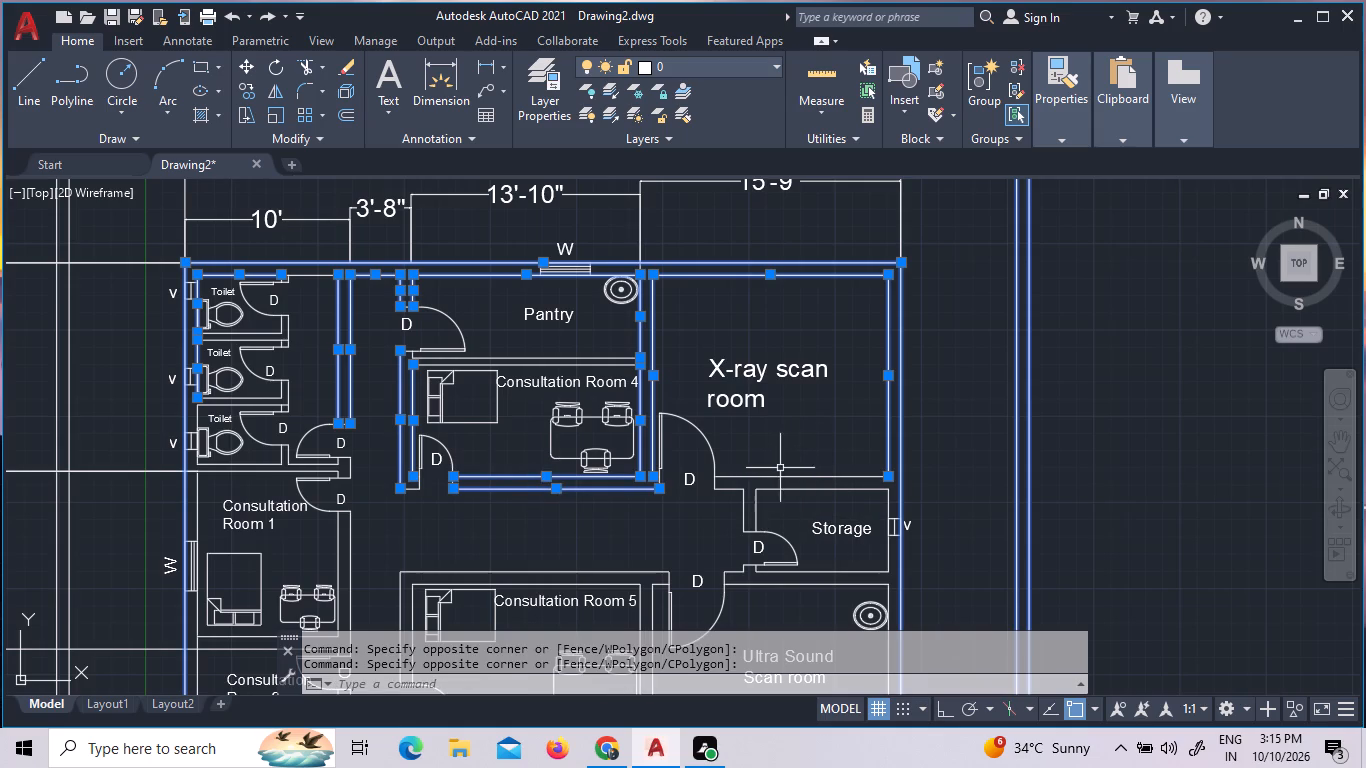
left_click(790, 455)
left_click(788, 504)
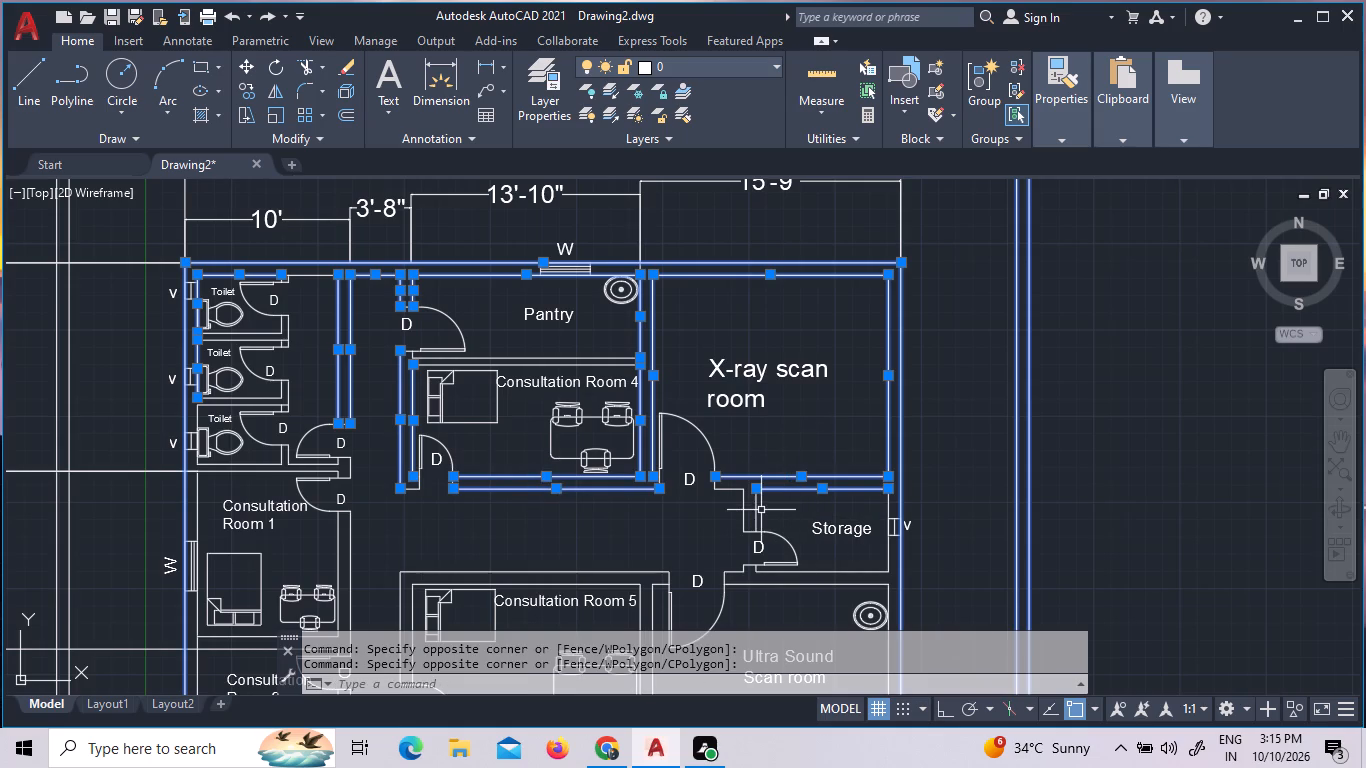
left_click(774, 508)
left_click(706, 516)
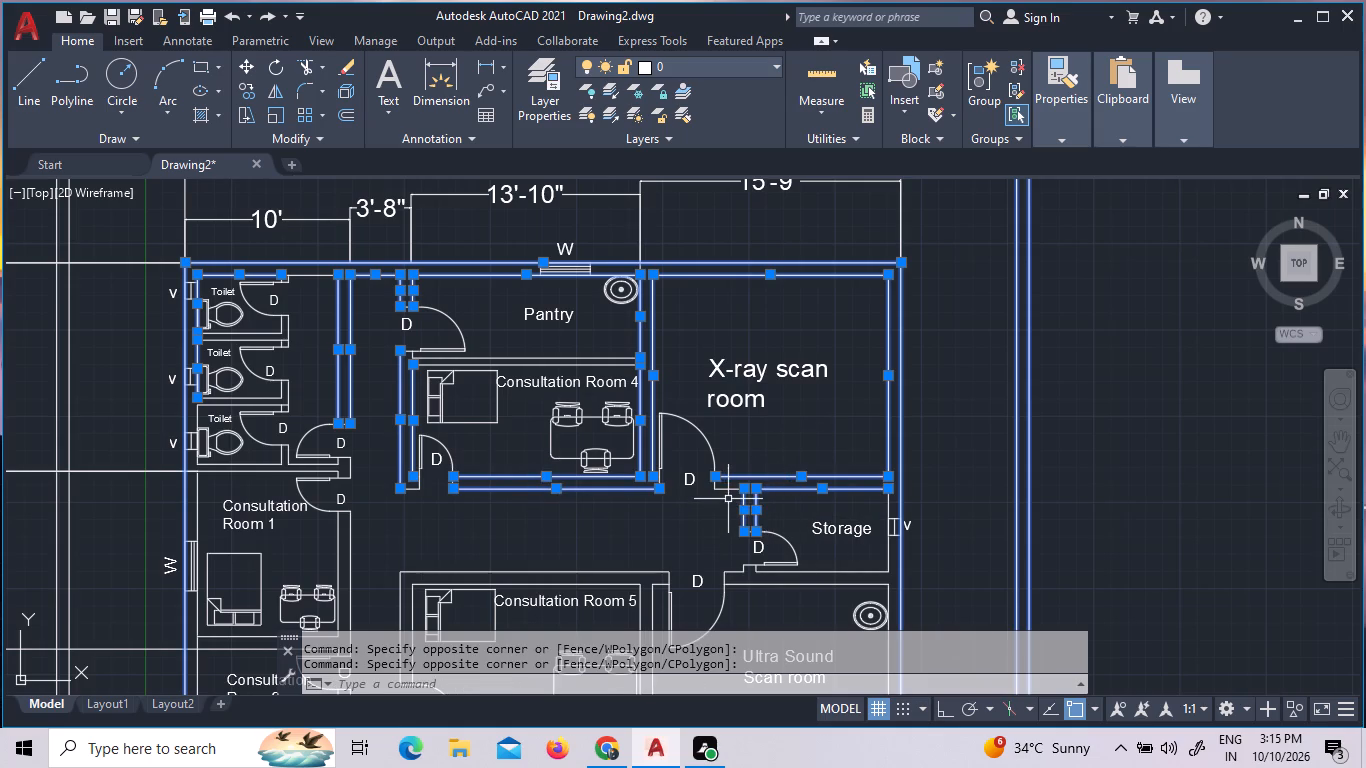
left_click(728, 499)
left_click(736, 454)
scroll(834, 449, "down", 2)
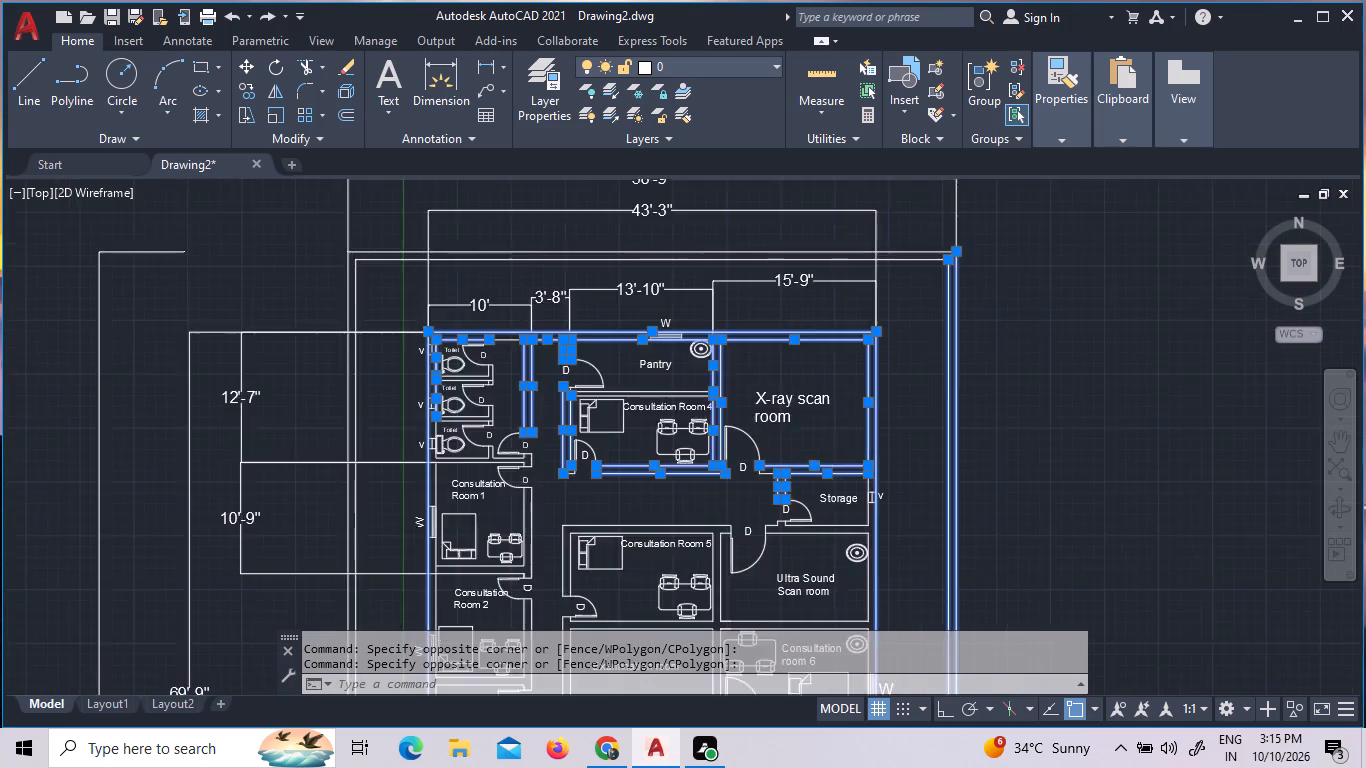
scroll(856, 523, "up", 4)
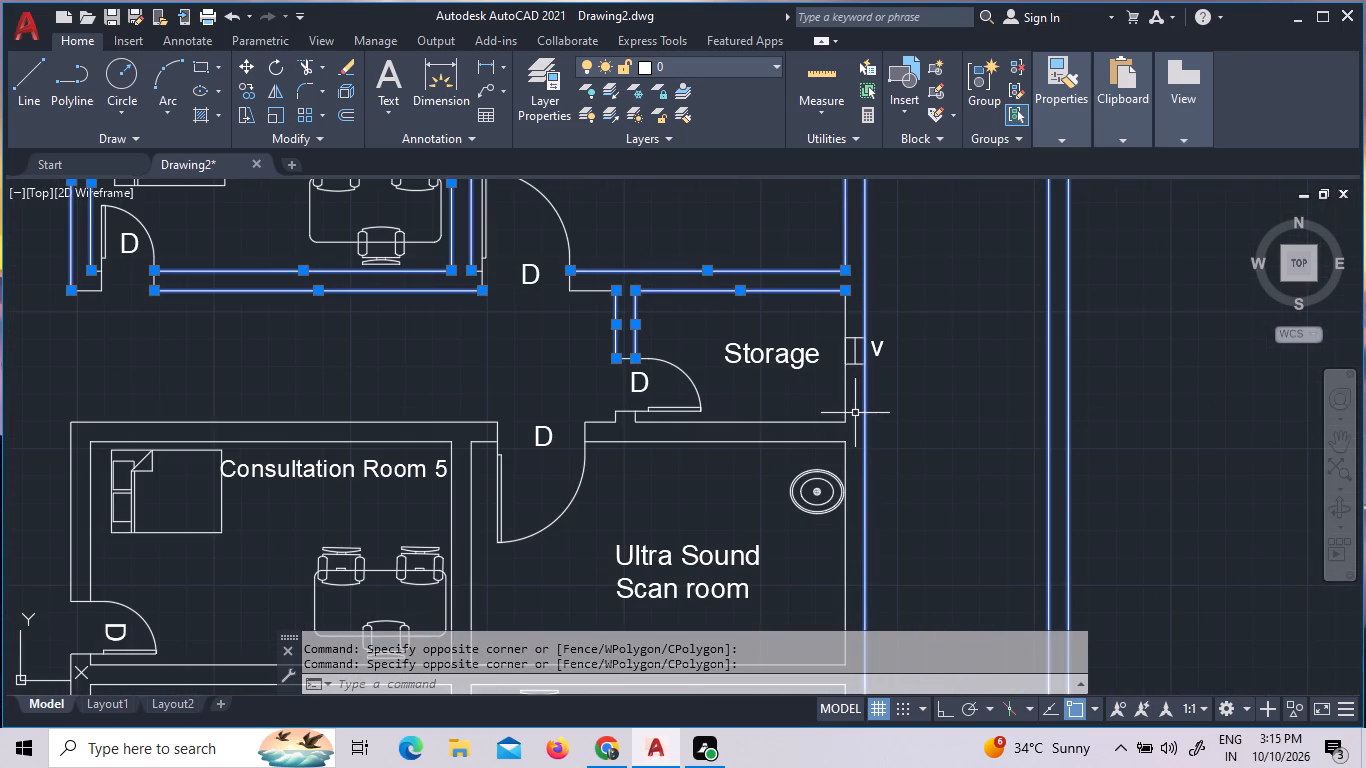
left_click(857, 412)
left_click(833, 400)
left_click(768, 474)
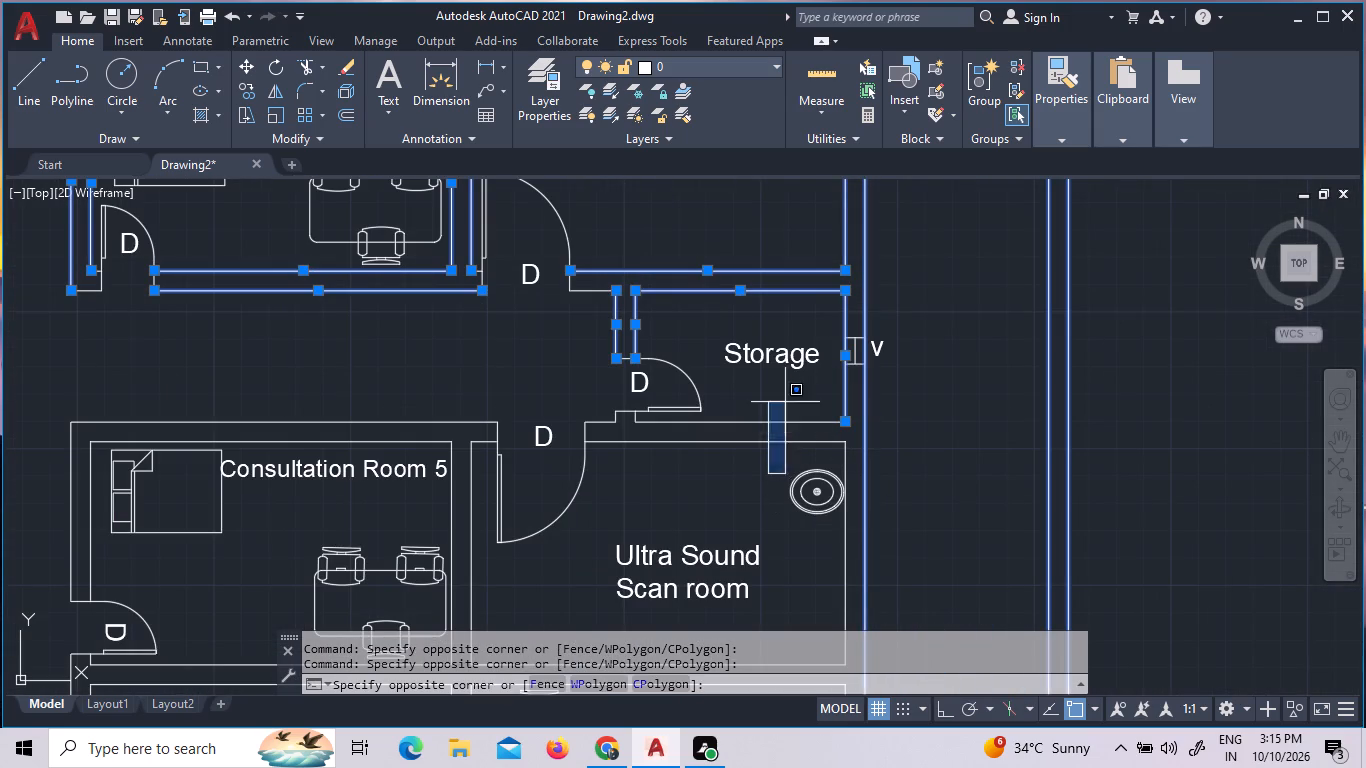
left_click(743, 384)
Add the east, north and west wall lines of Consultation Room 5 to the selection.
scroll(755, 371, "down", 2)
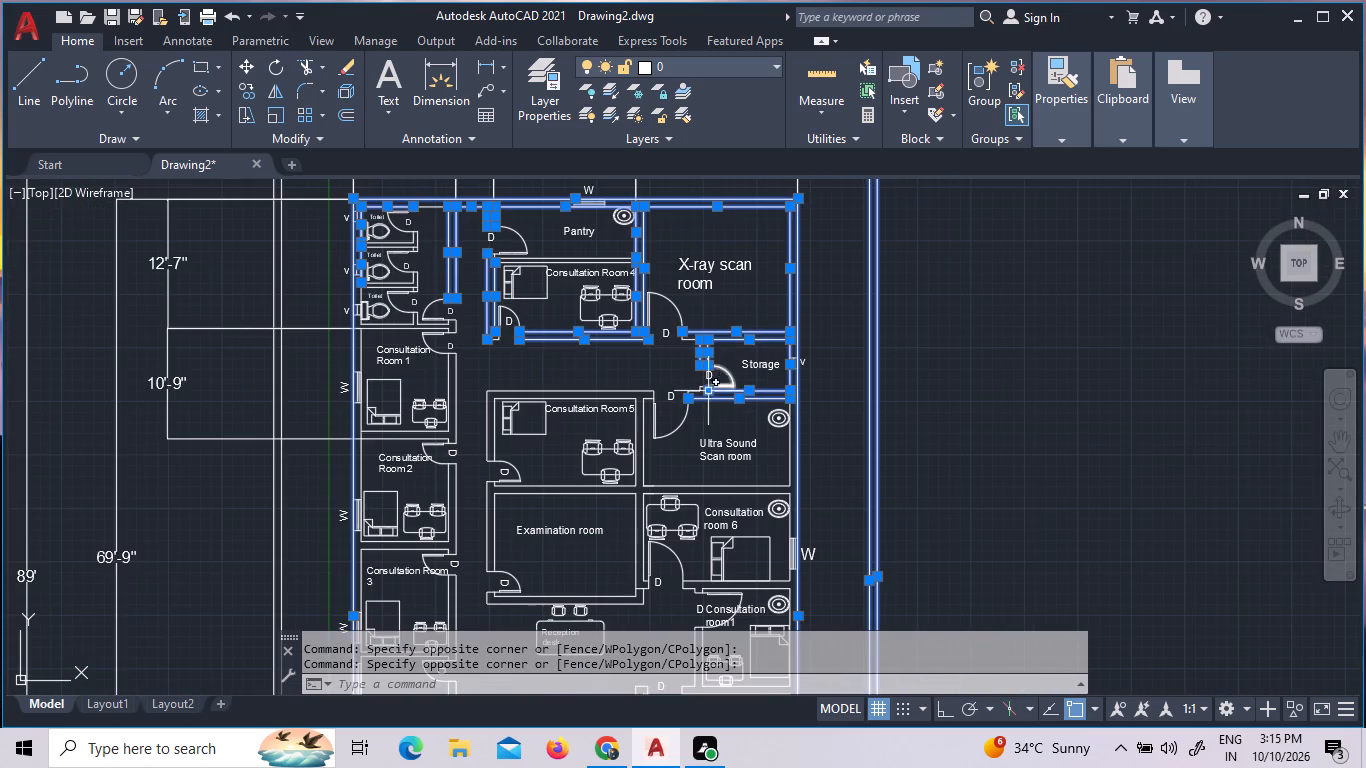
scroll(671, 441, "up", 3)
scroll(655, 445, "down", 2)
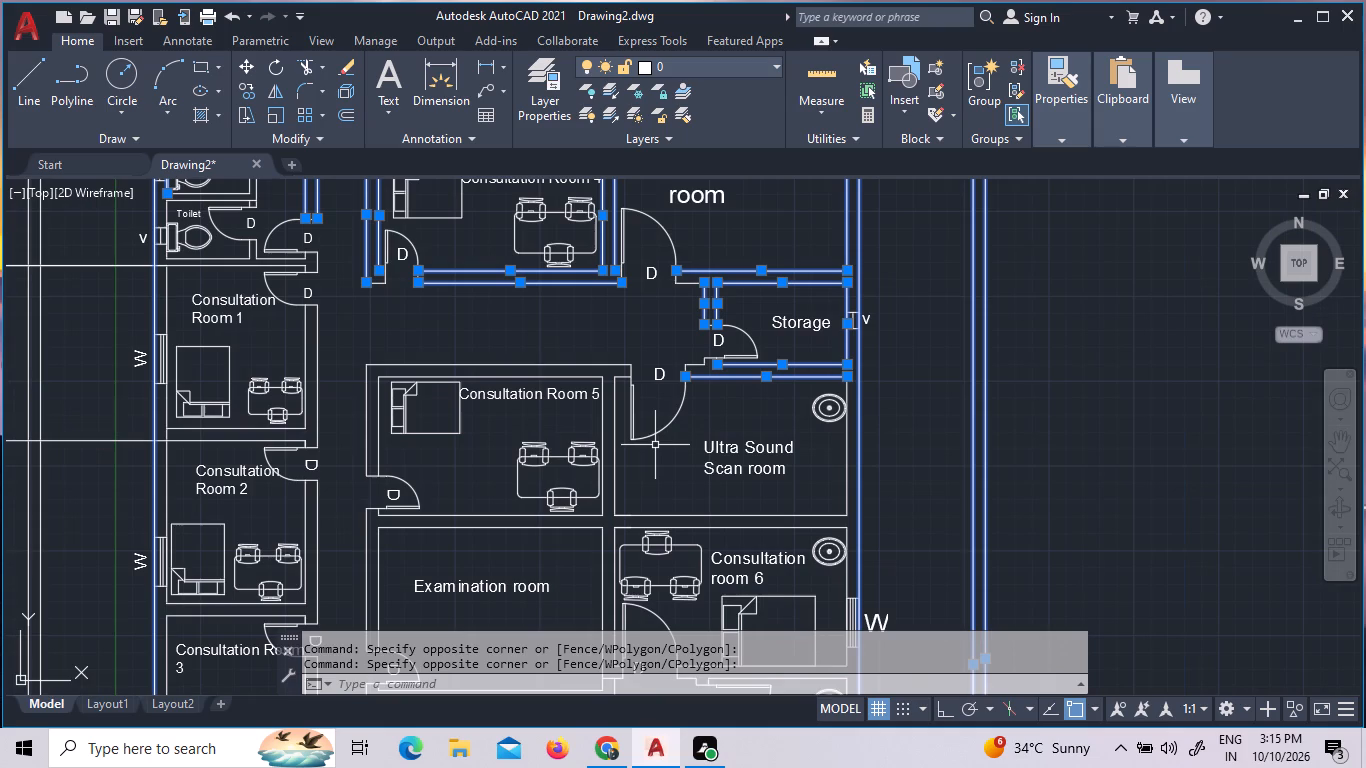
left_click(625, 442)
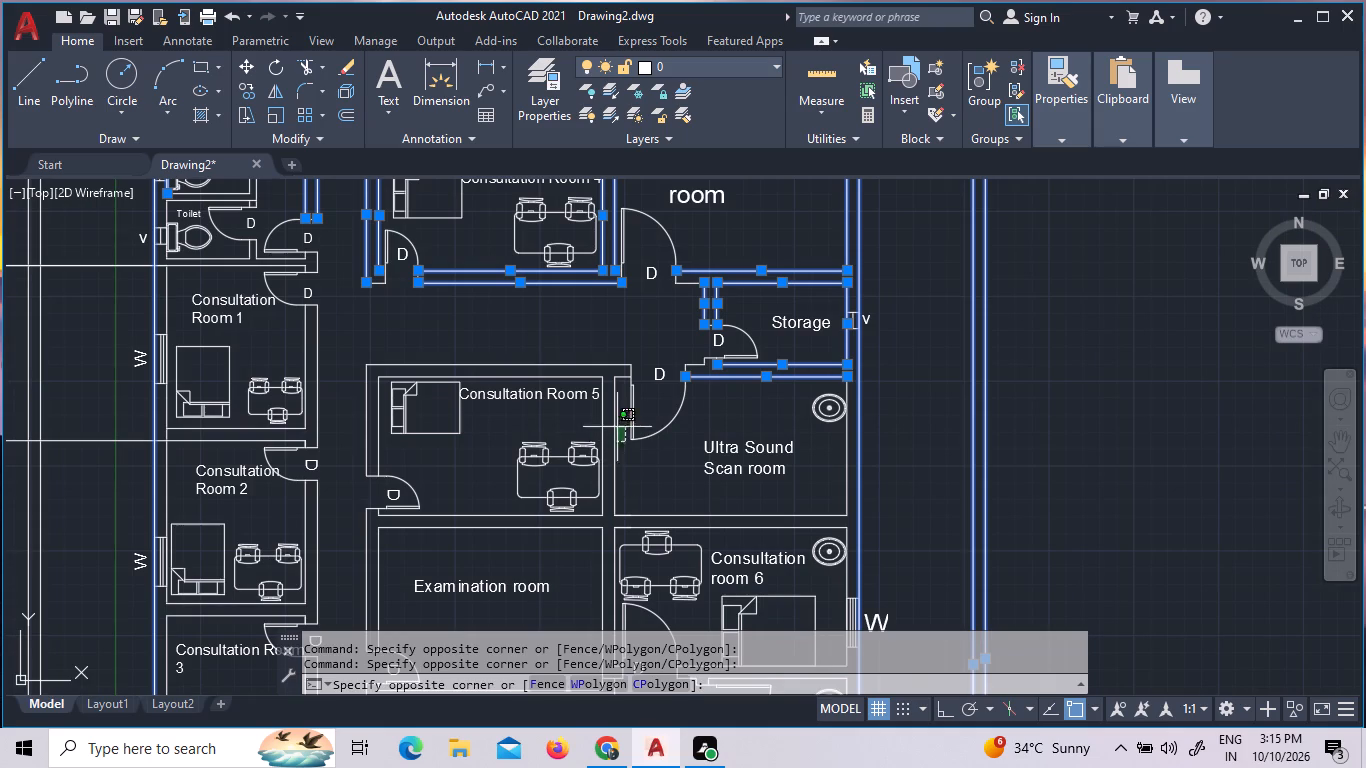
left_click(597, 414)
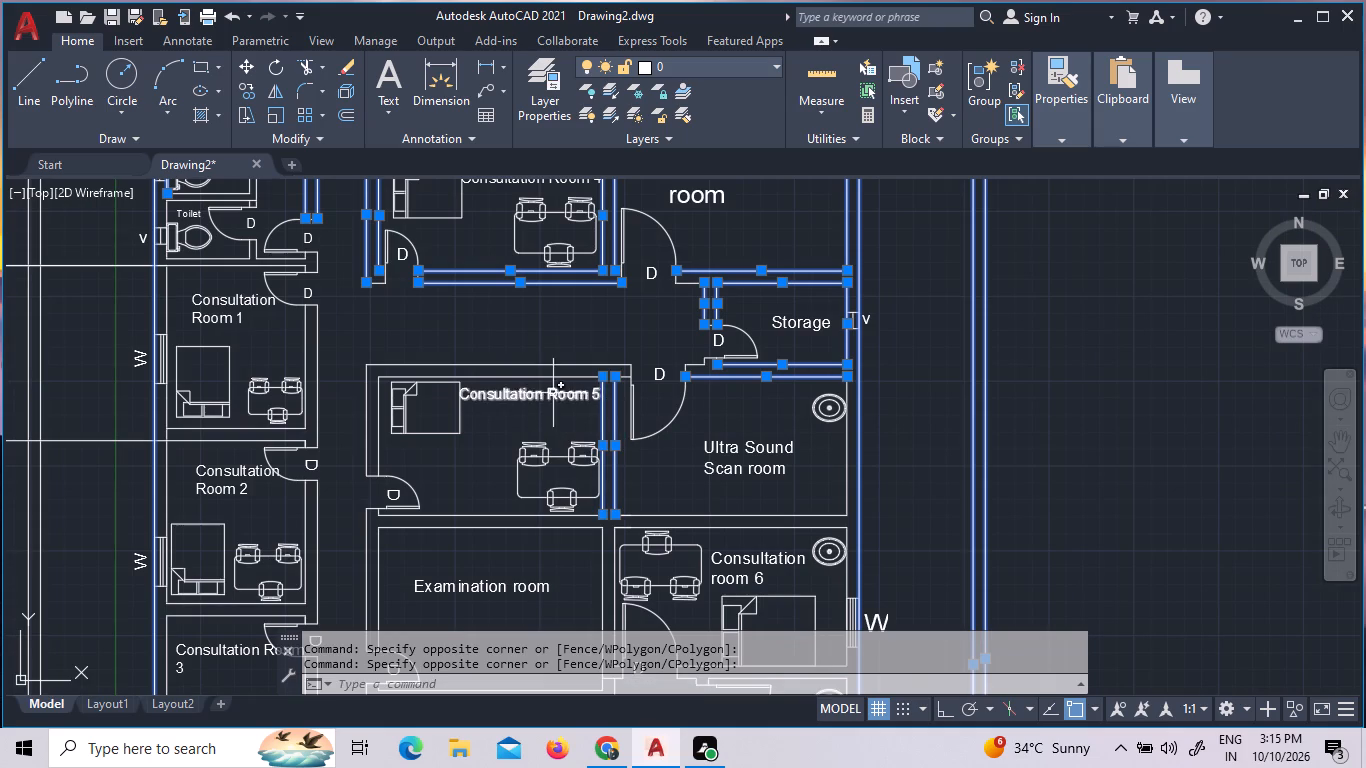
left_click(536, 382)
left_click(486, 347)
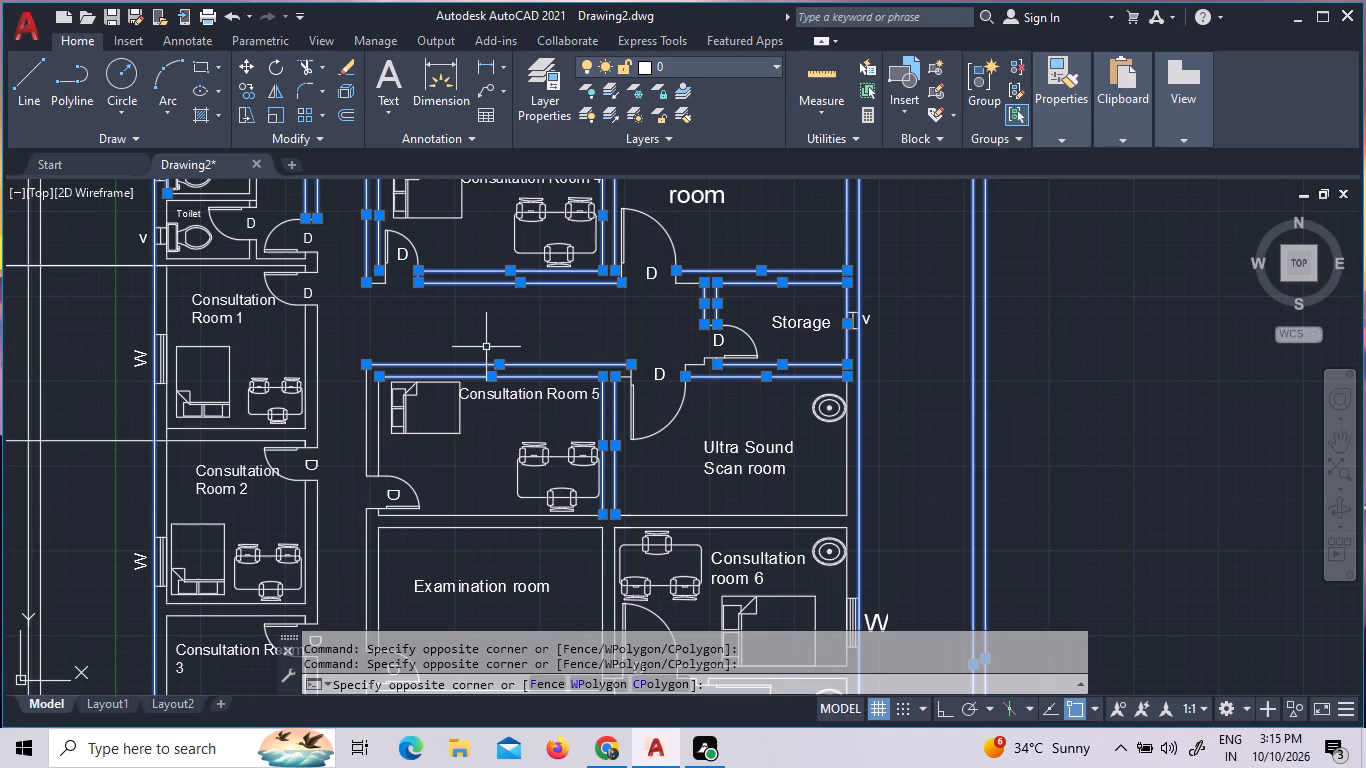
left_click(405, 454)
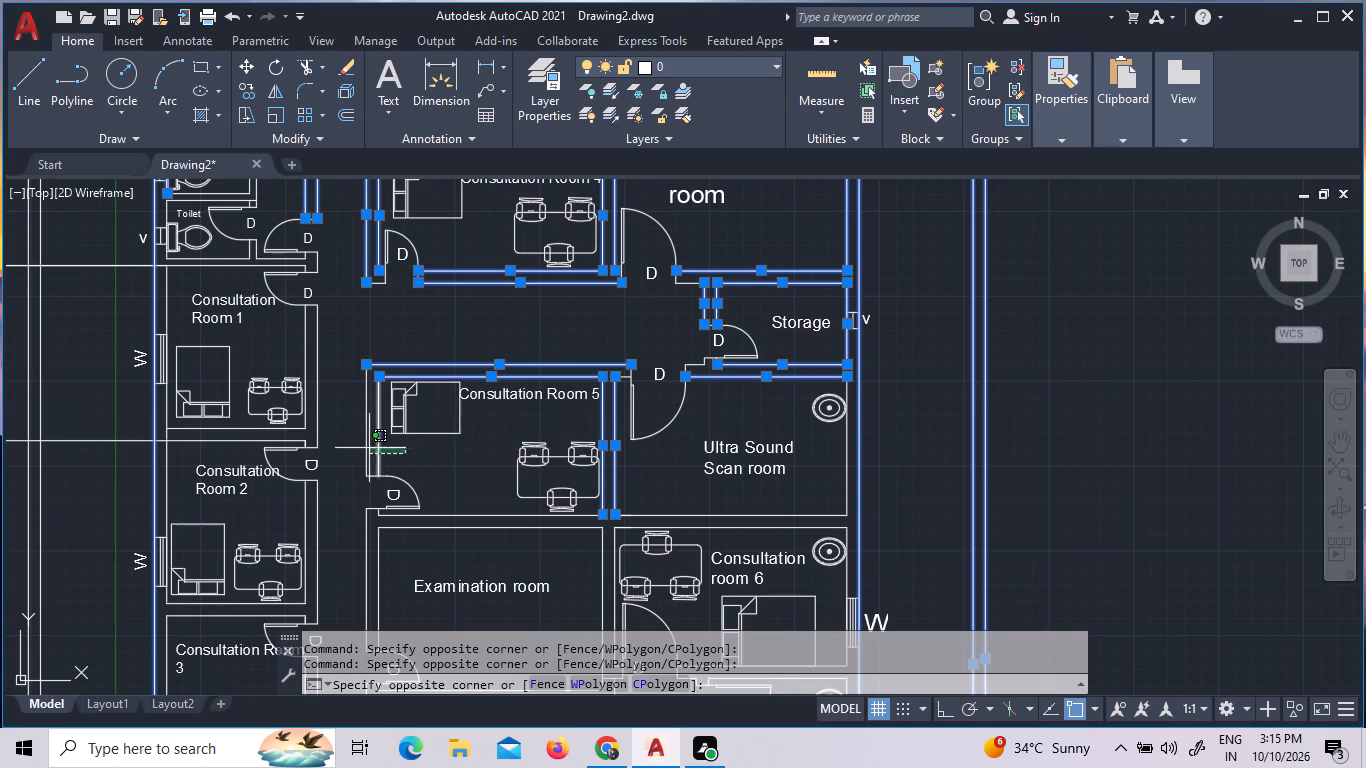
left_click(347, 455)
Add the wall lines between Consultation Room 5 and the Examination room, and between the Ultra Sound Scan room and Consultation room 6, to the selection.
left_click(442, 550)
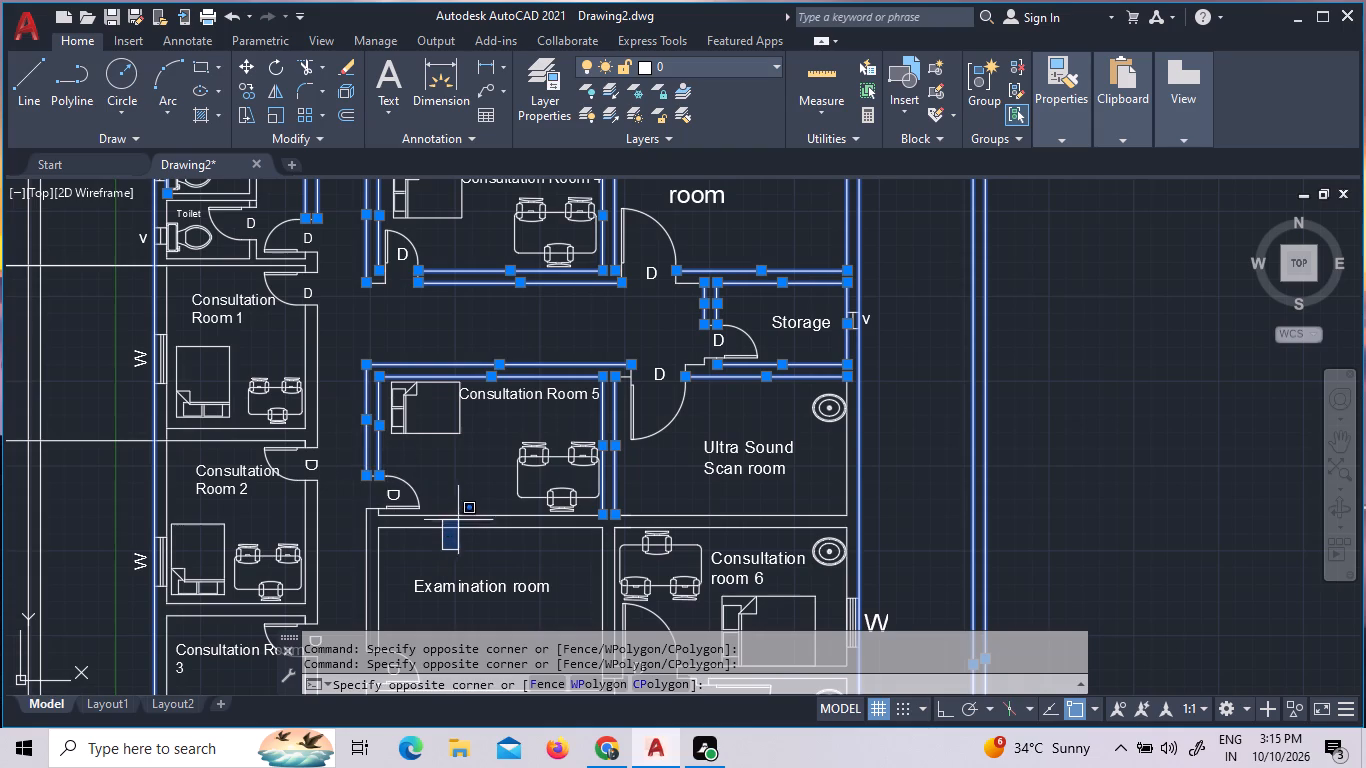
left_click(462, 499)
left_click(479, 530)
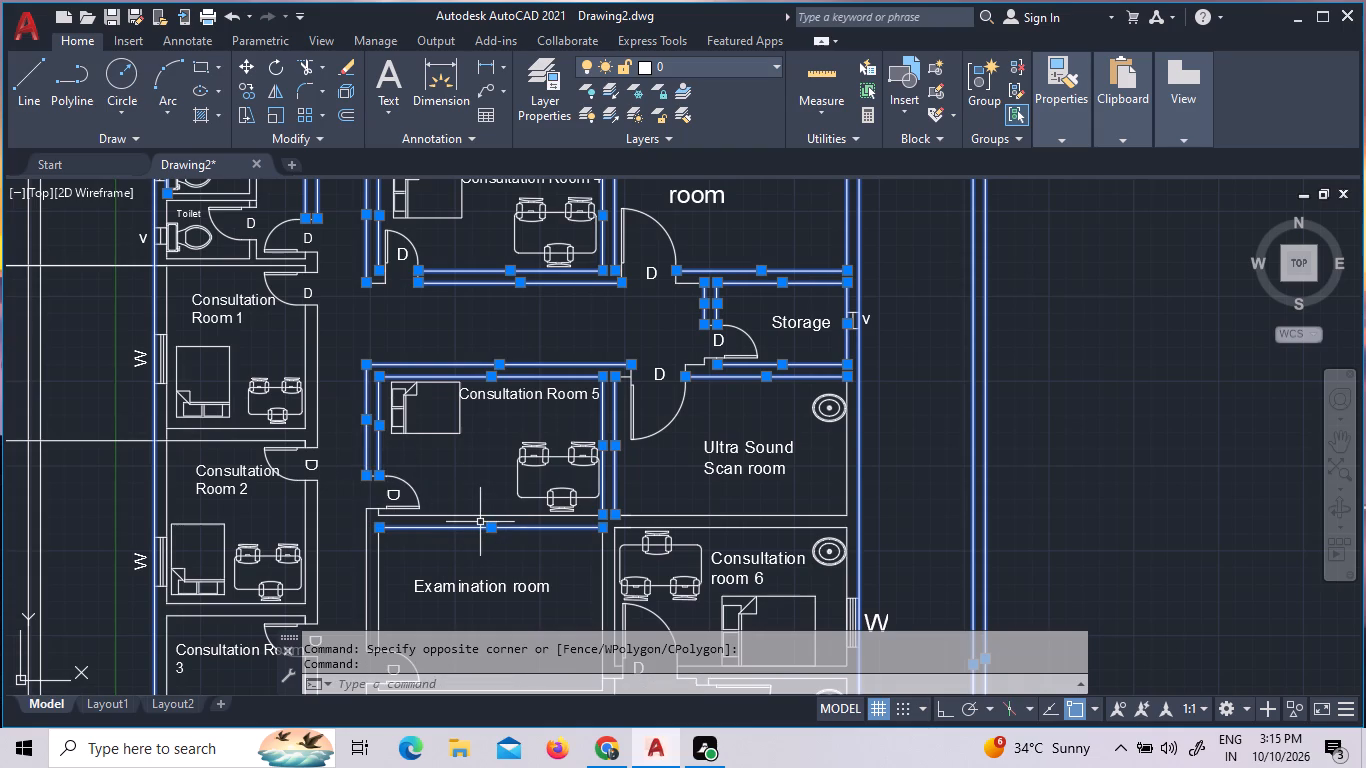
left_click(480, 516)
scroll(568, 454, "down", 1)
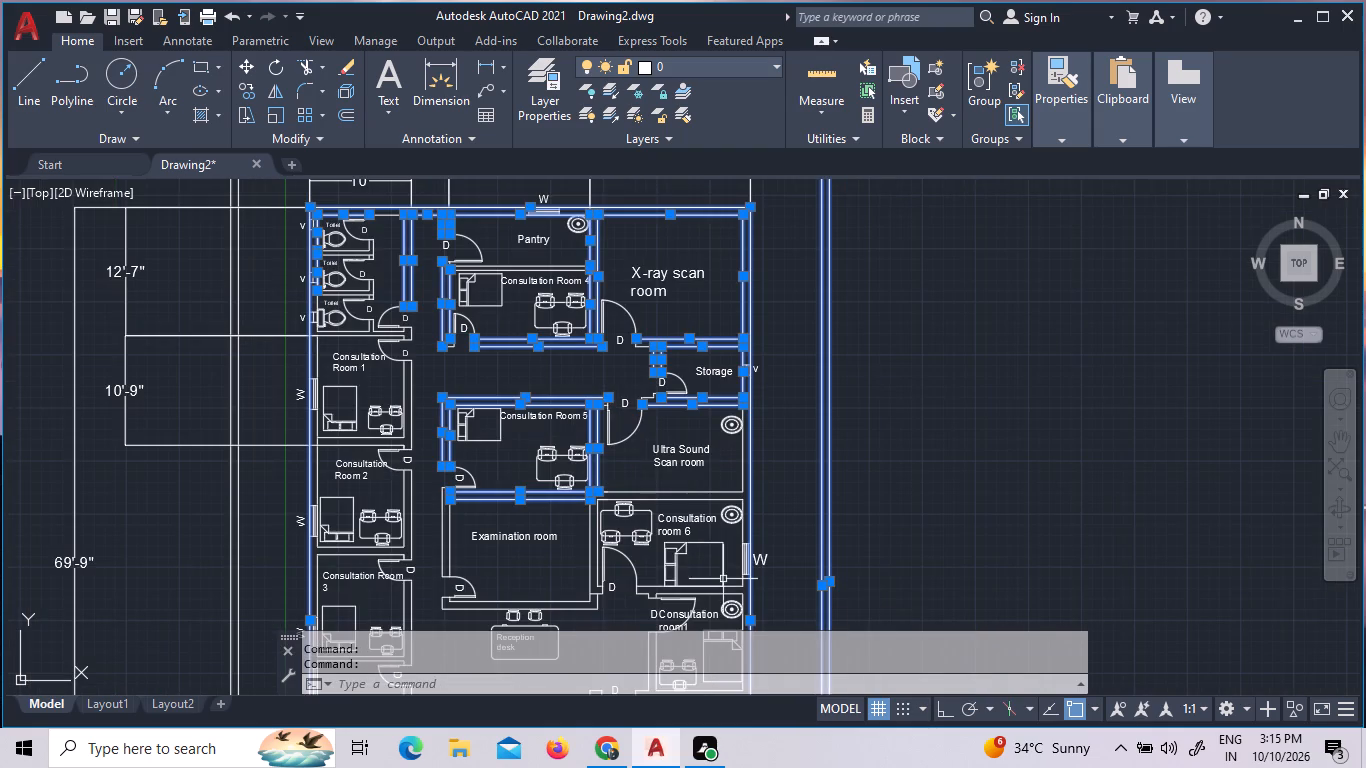
scroll(675, 509, "up", 5)
left_click(675, 500)
left_click(435, 349)
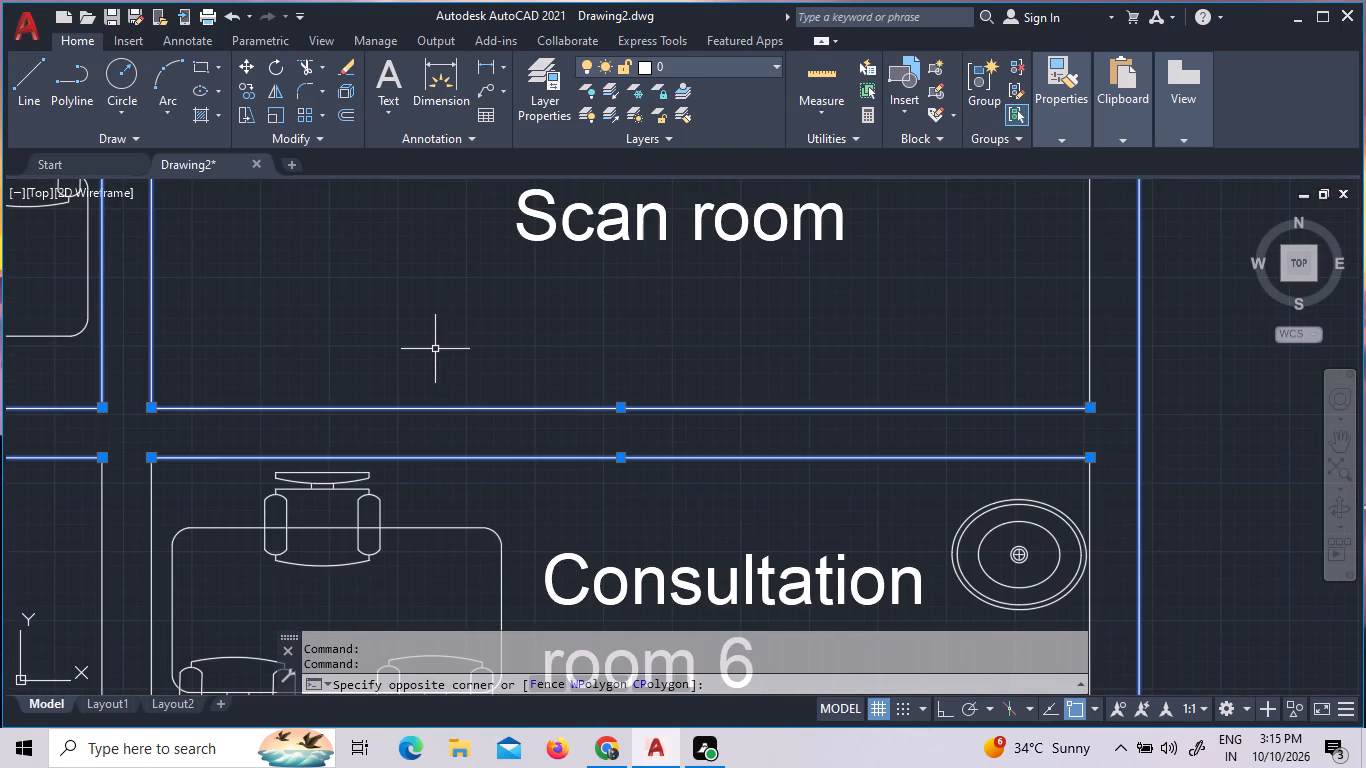
Add the inner east wall lines of the Ultra Sound Scan room and Consultation room 6 to the selection.
scroll(475, 372, "down", 4)
left_click(599, 370)
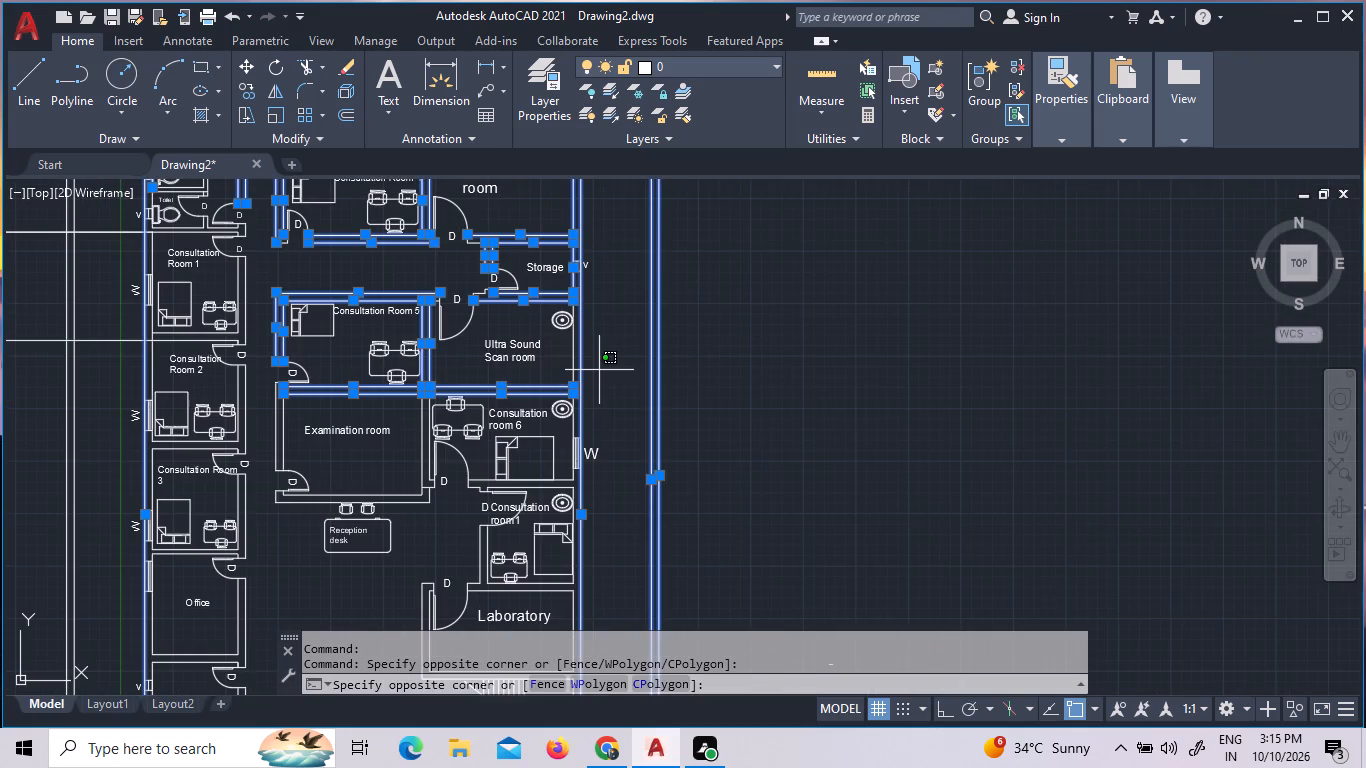
scroll(589, 370, "up", 5)
left_click(589, 369)
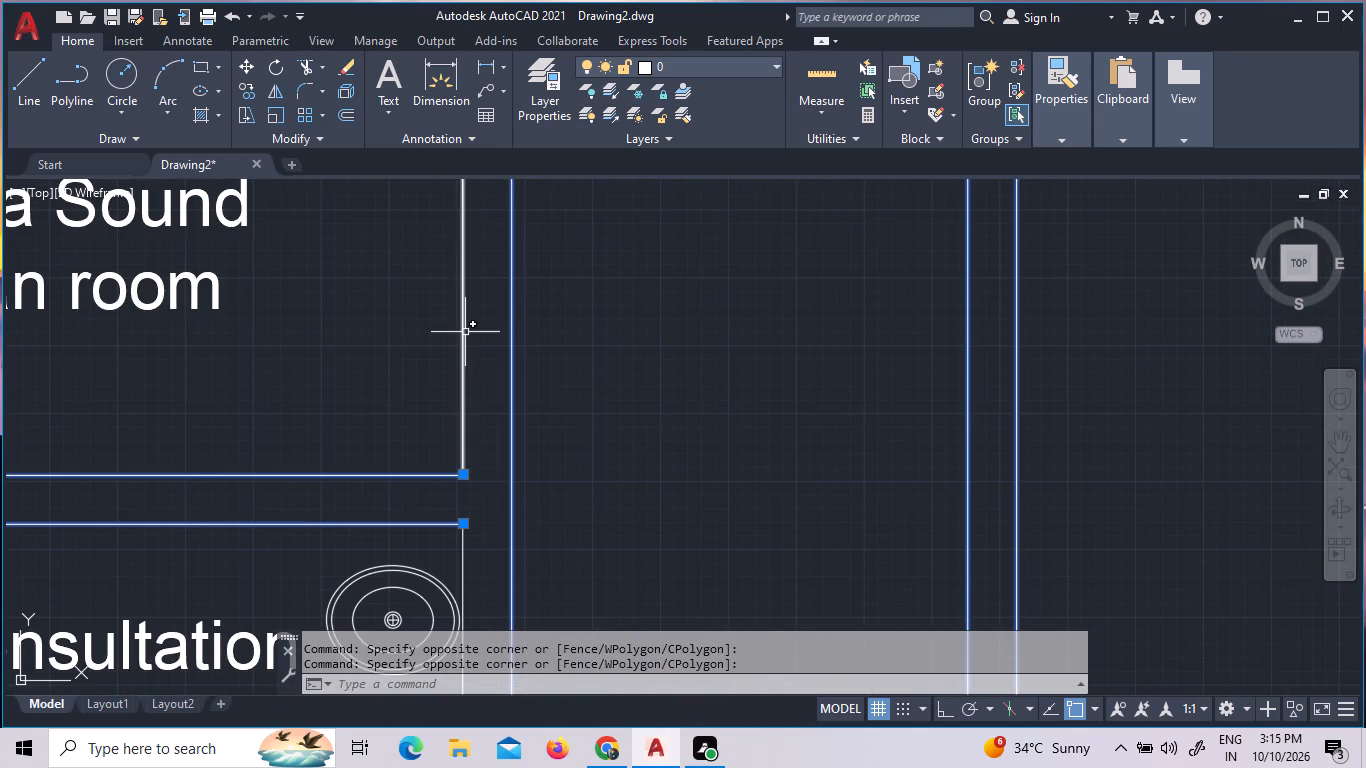
left_click(465, 332)
scroll(579, 313, "down", 5)
scroll(530, 395, "up", 5)
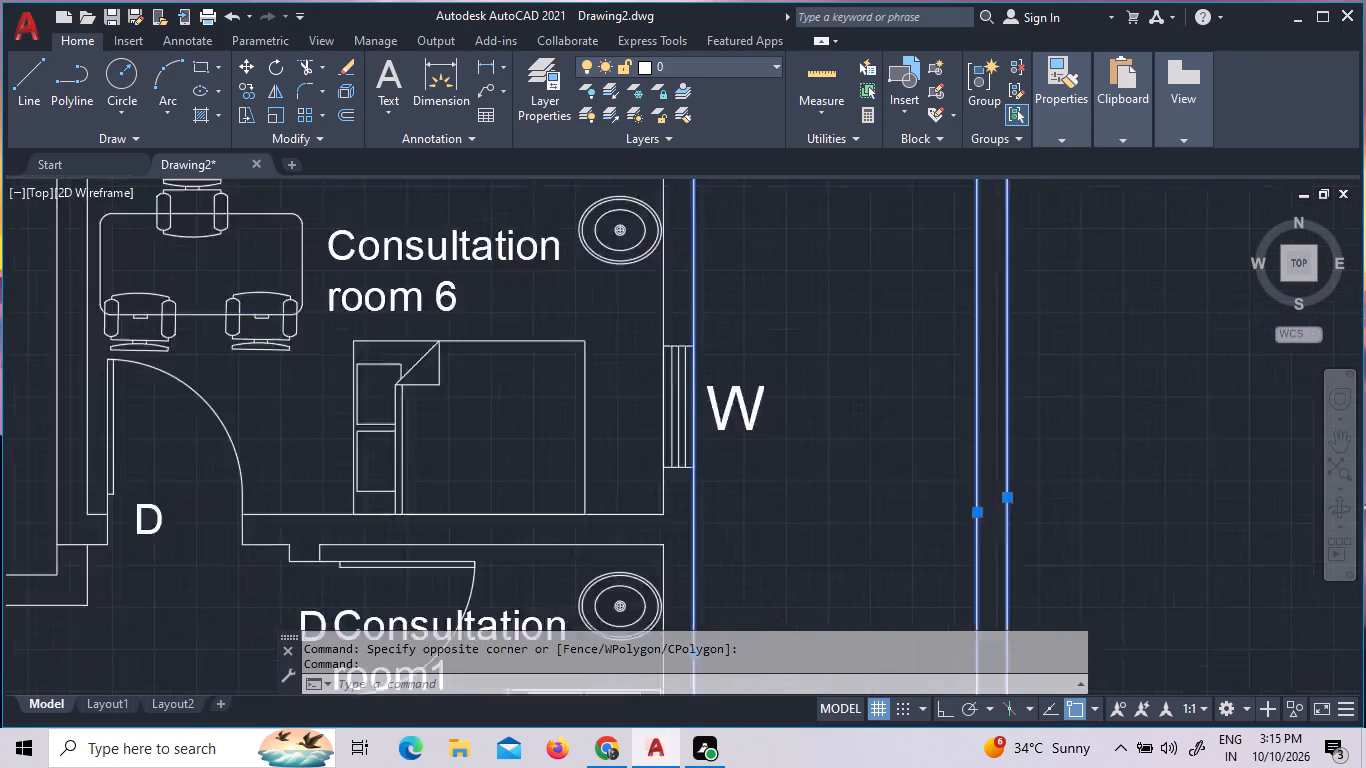
scroll(530, 395, "up", 1)
scroll(597, 376, "down", 3)
left_click(666, 318)
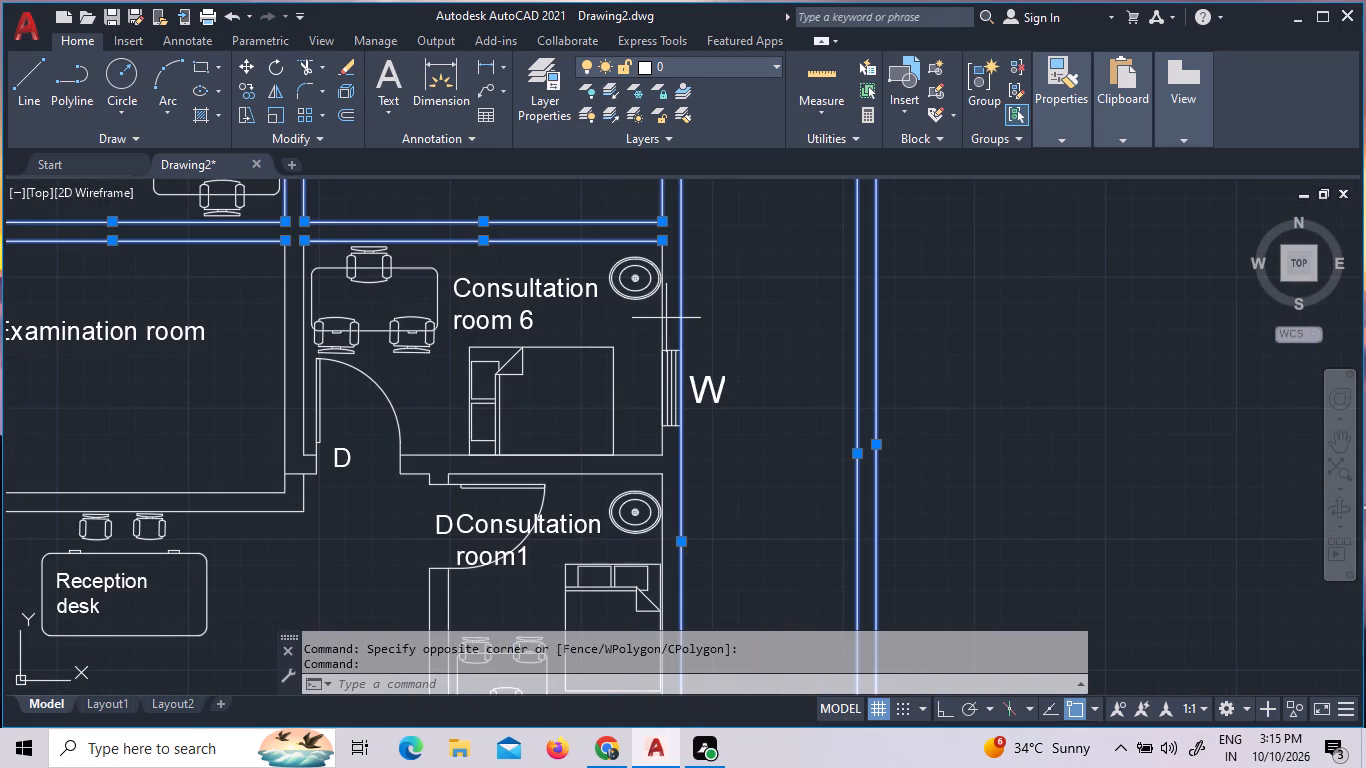
left_click(636, 320)
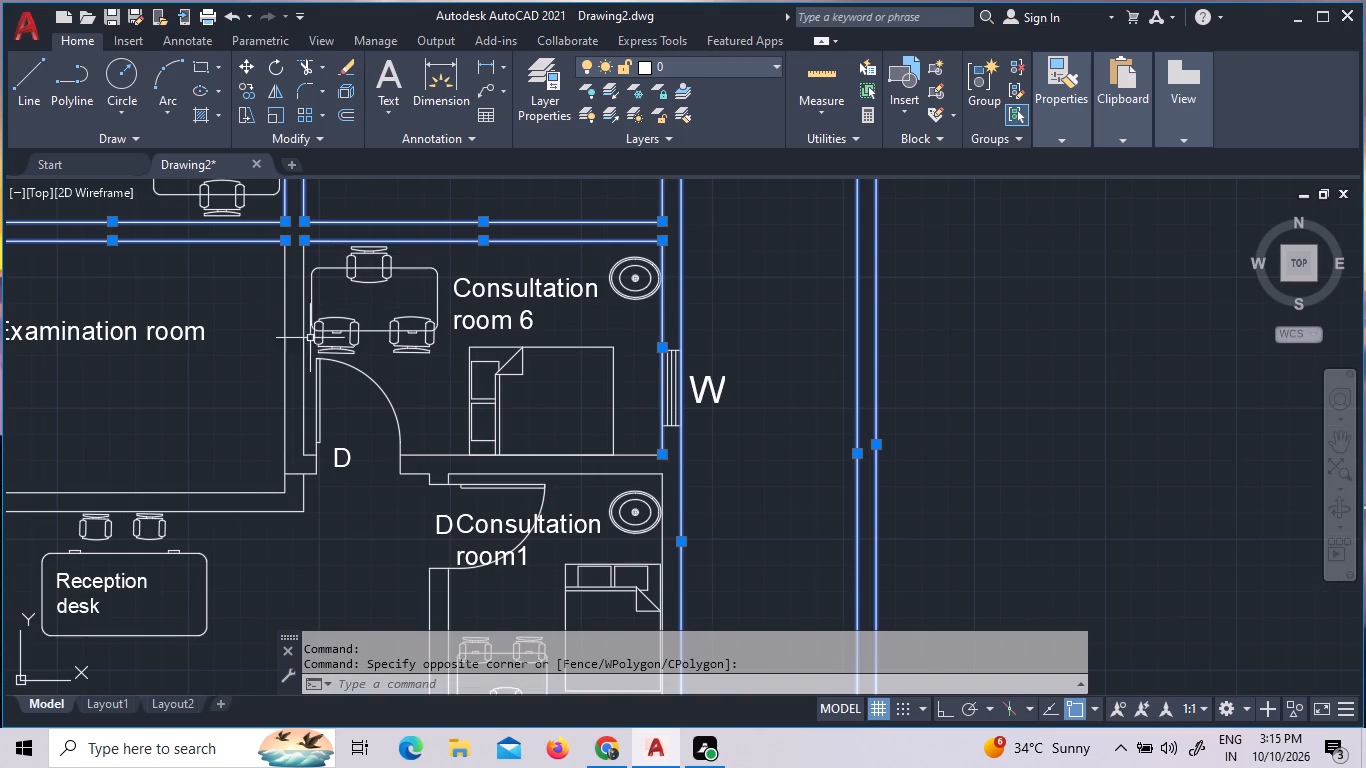
Add the wall lines between the Examination room and Consultation room 6, and the Examination room's south wall lines, to the selection.
scroll(297, 366, "up", 2)
left_click(318, 368)
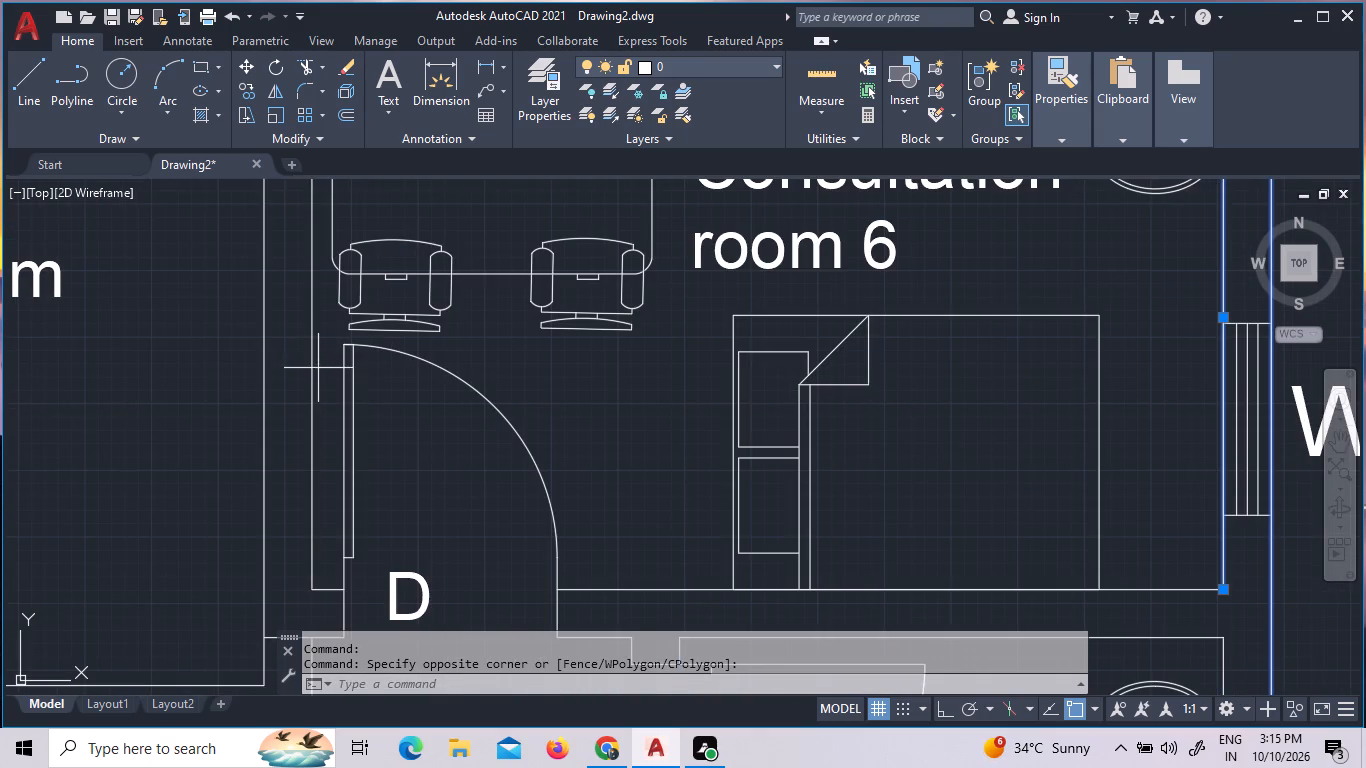
left_click(231, 338)
scroll(280, 296, "down", 3)
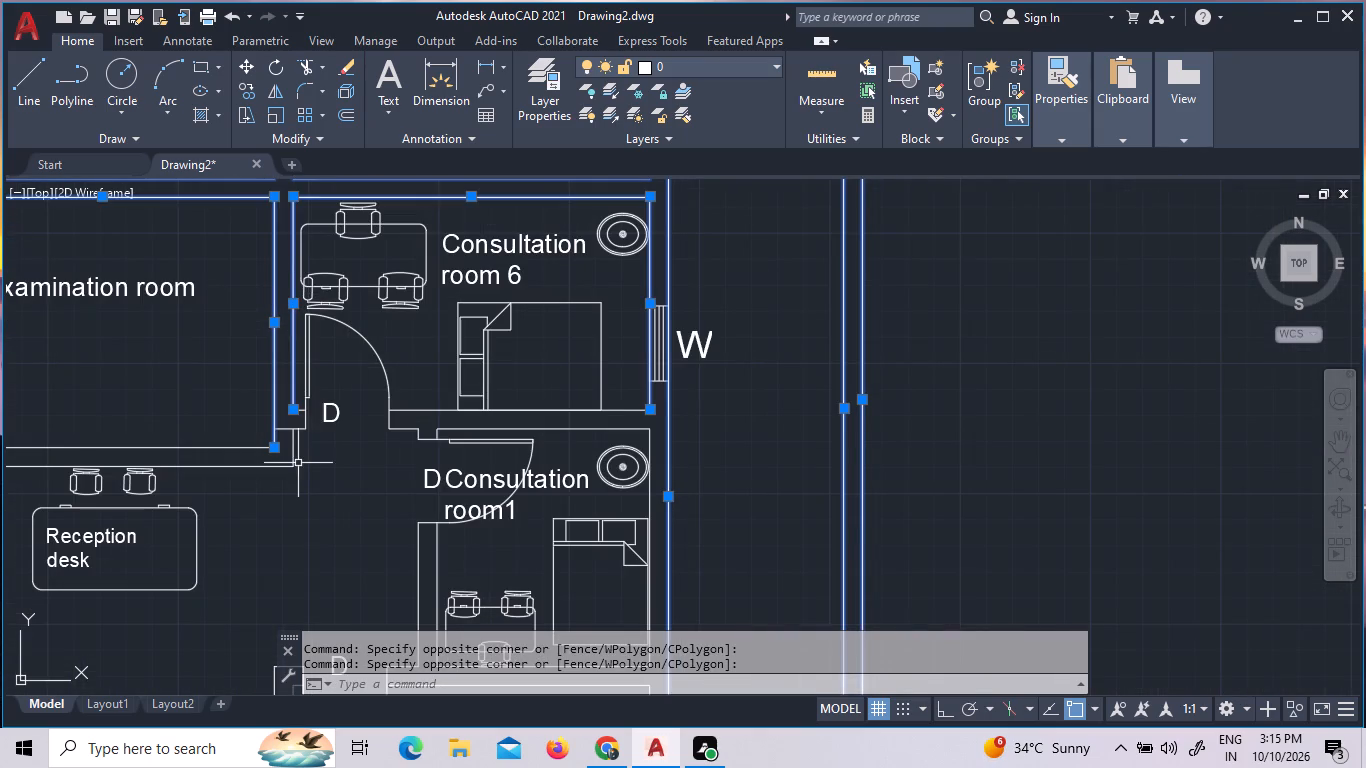
scroll(300, 468, "up", 2)
left_click(301, 493)
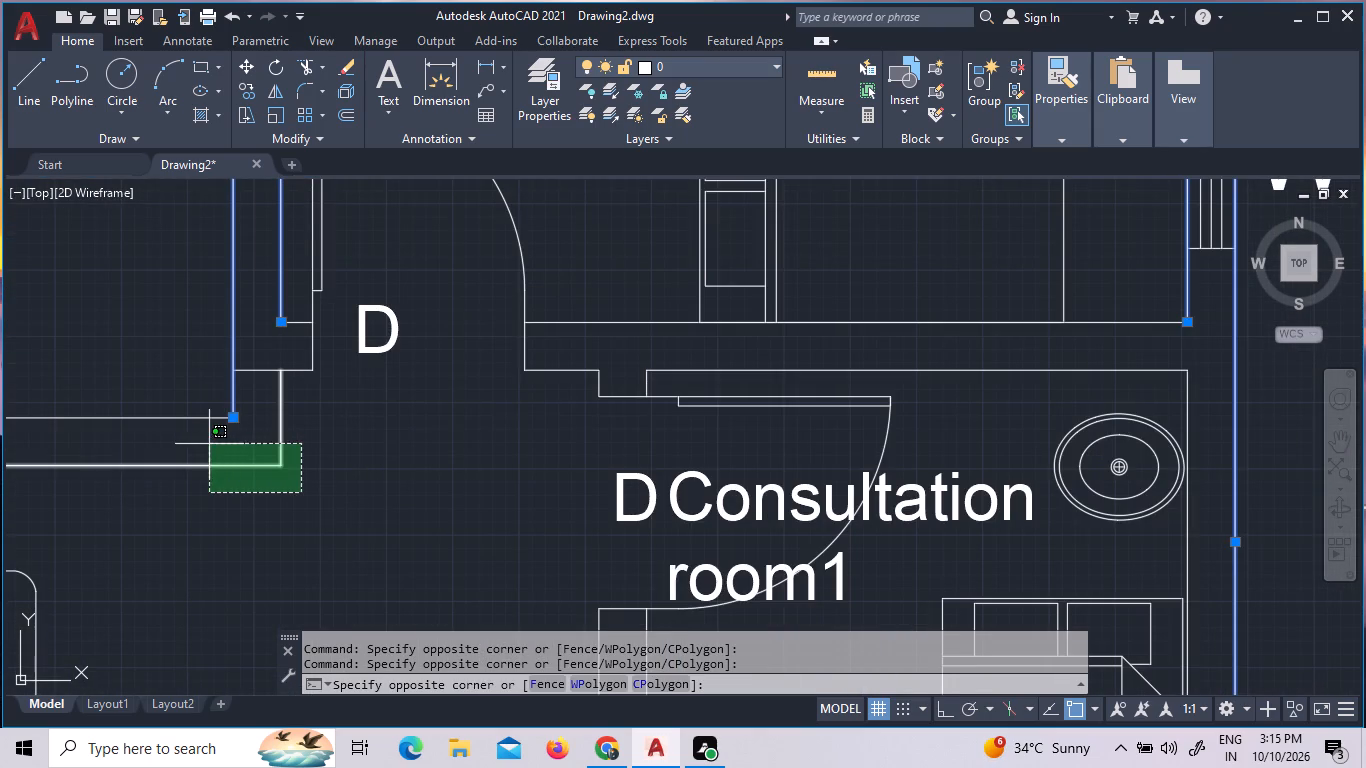
left_click(209, 444)
left_click(190, 444)
left_click(100, 308)
scroll(218, 332, "down", 3)
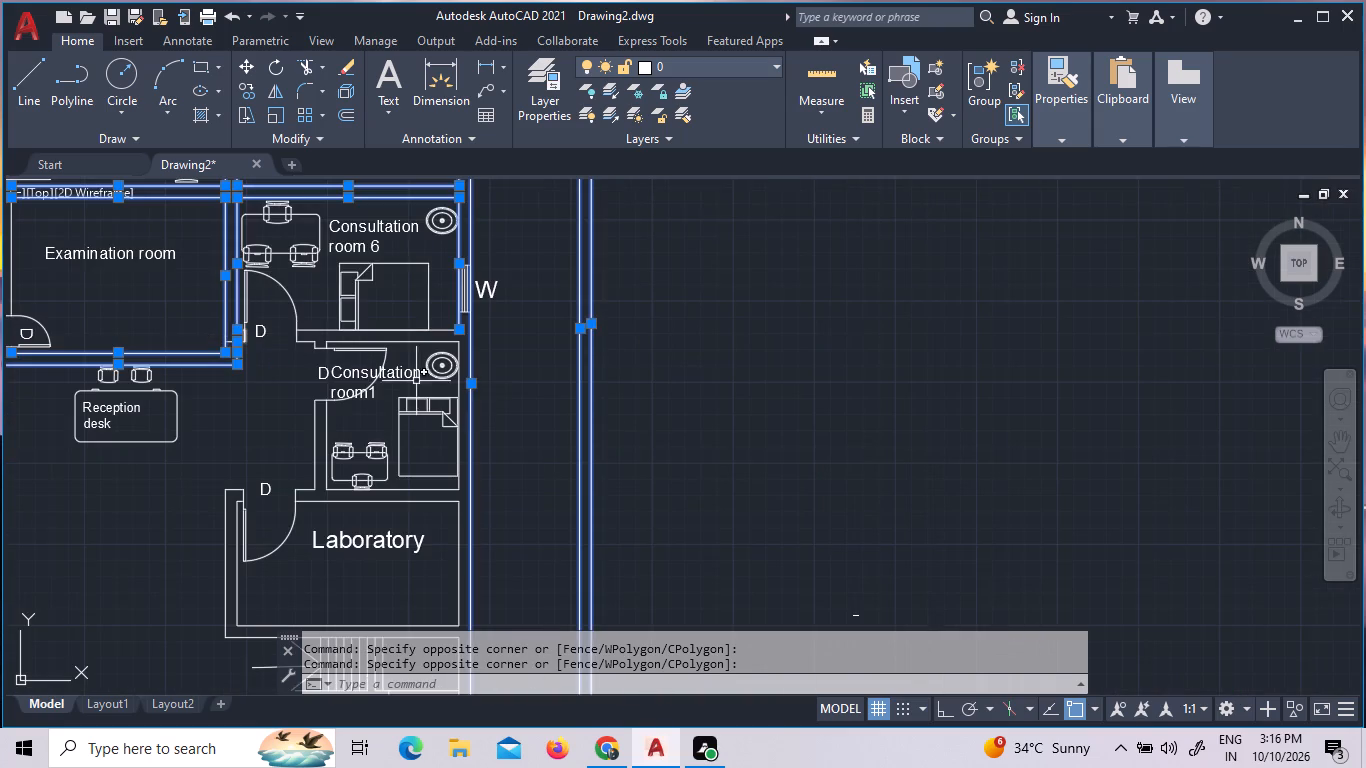
Add the wall lines between Consultation room 6 and Consultation room1, and Consultation room1's inner east wall line, to the selection.
scroll(469, 369, "up", 3)
left_click(263, 292)
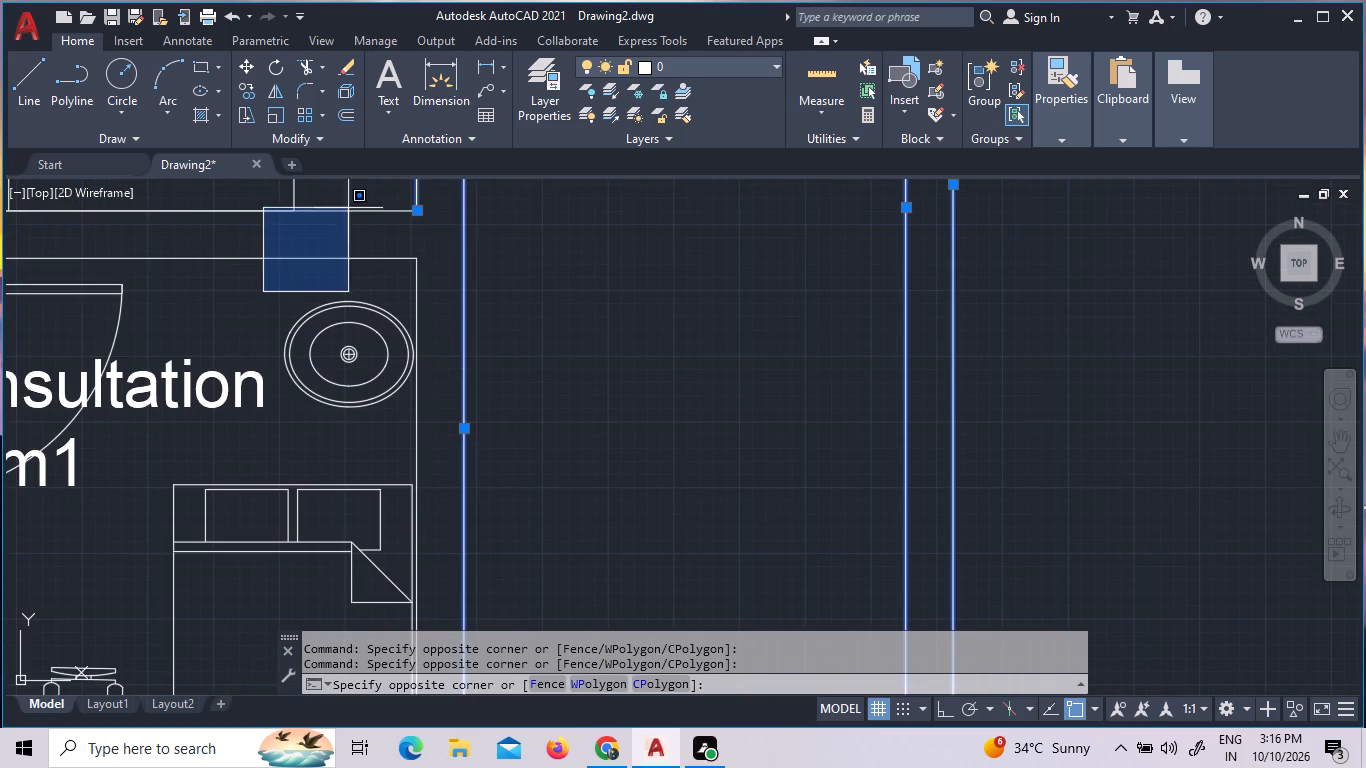
left_click(362, 245)
left_click(383, 280)
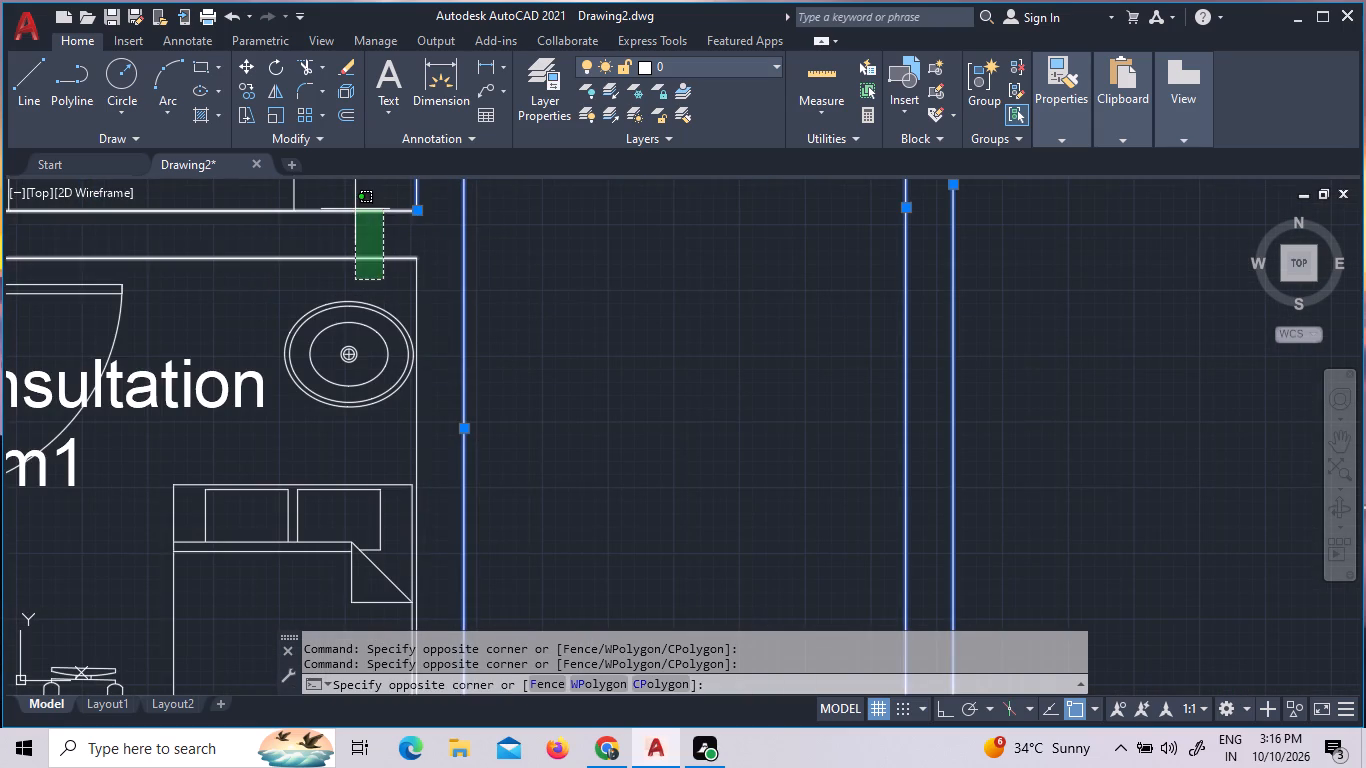
left_click(355, 209)
scroll(354, 213, "down", 4)
scroll(389, 268, "up", 5)
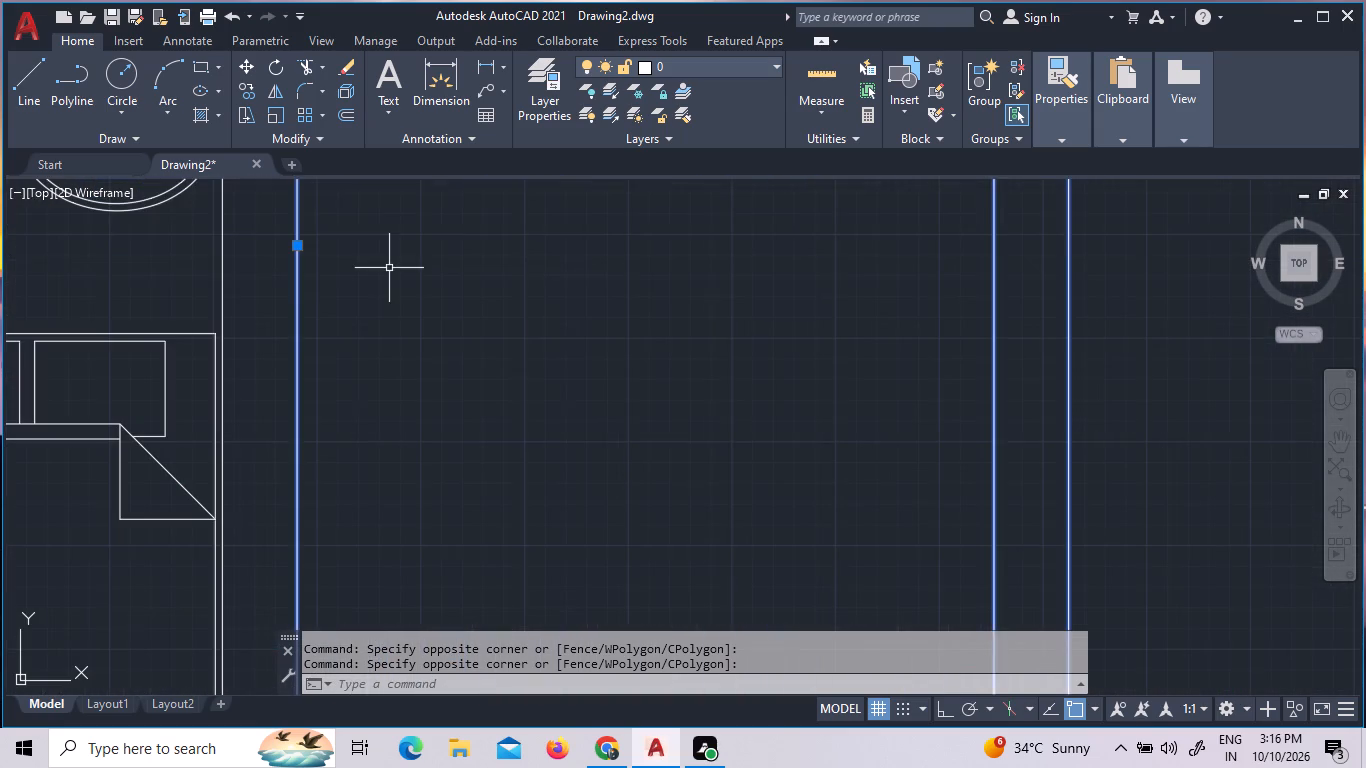
left_click(264, 292)
left_click(176, 270)
Add the short horizontal wall line just northwest of Consultation room1's door to the selection.
scroll(210, 278, "down", 3)
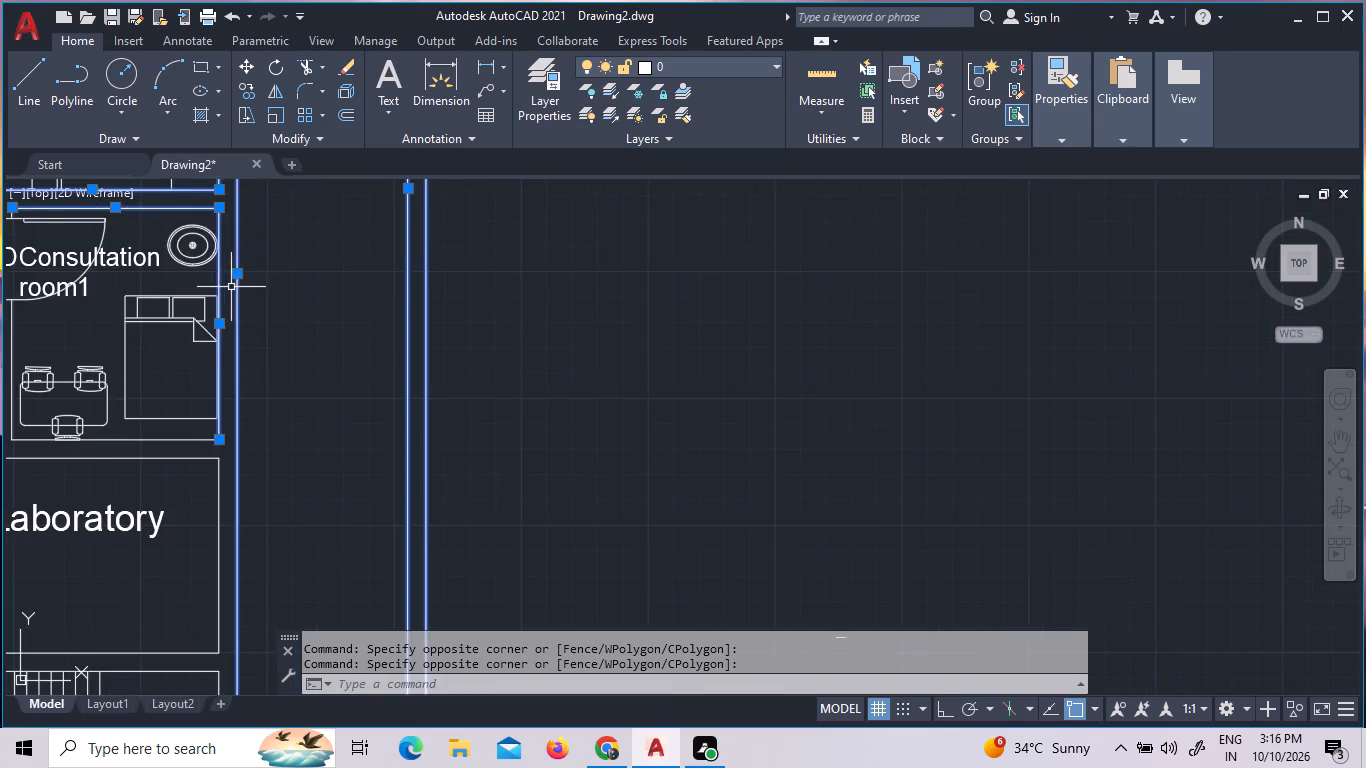
scroll(231, 287, "down", 2)
scroll(142, 269, "up", 4)
scroll(143, 262, "down", 1)
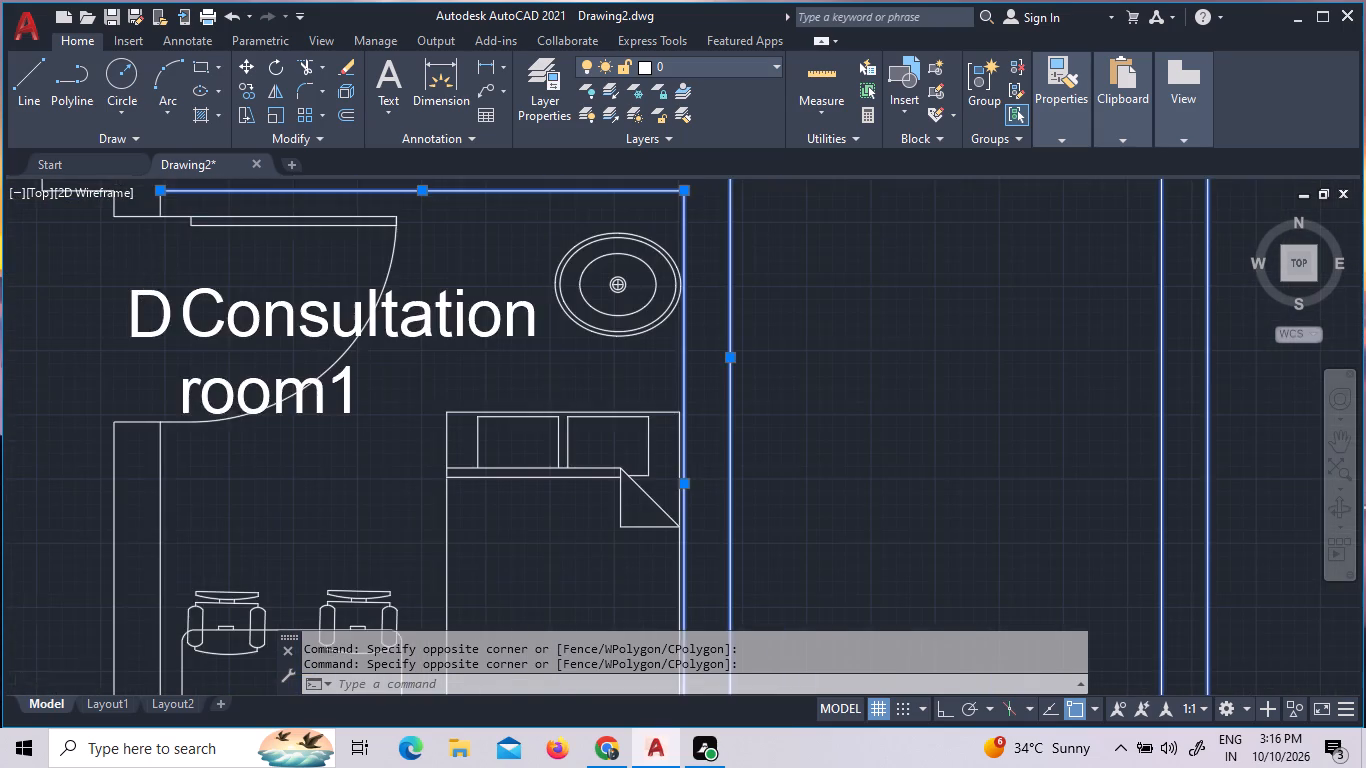
scroll(143, 262, "down", 1)
scroll(117, 241, "up", 3)
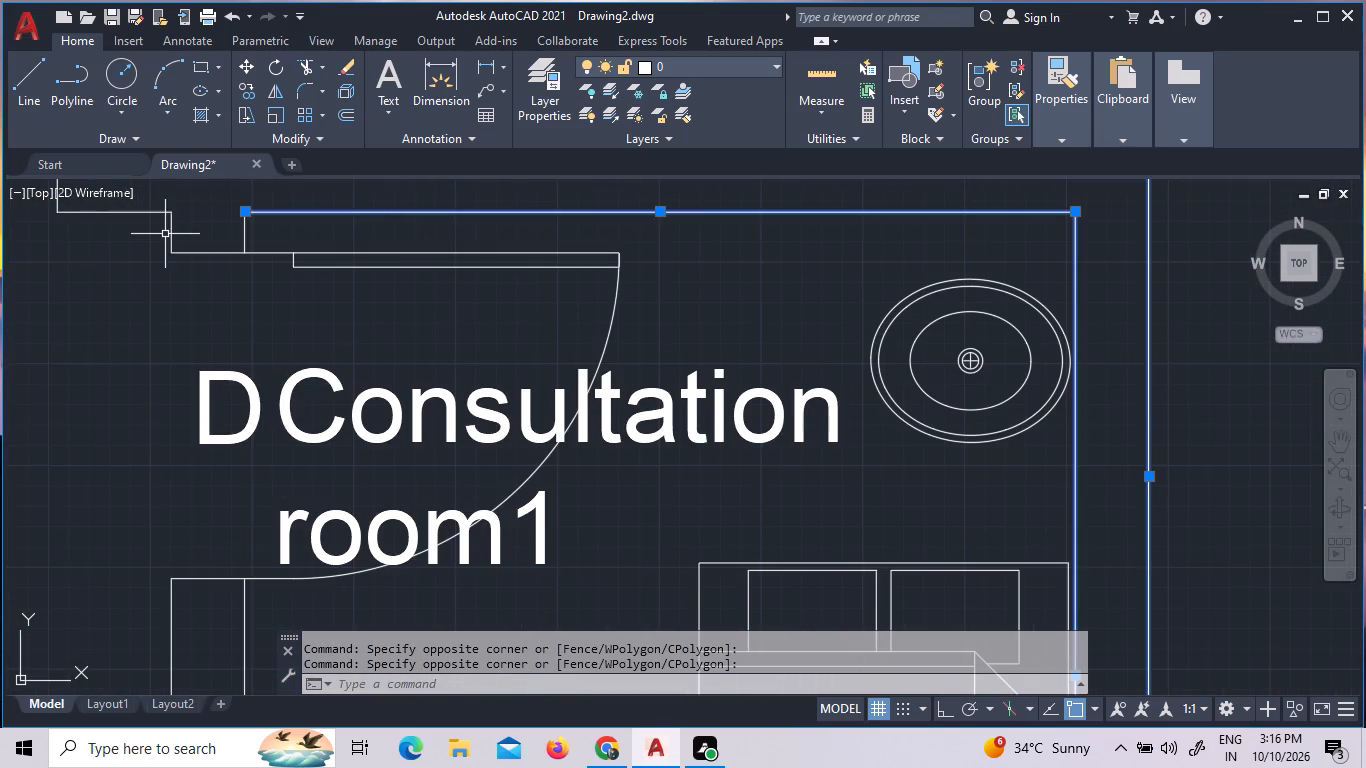
left_click(185, 235)
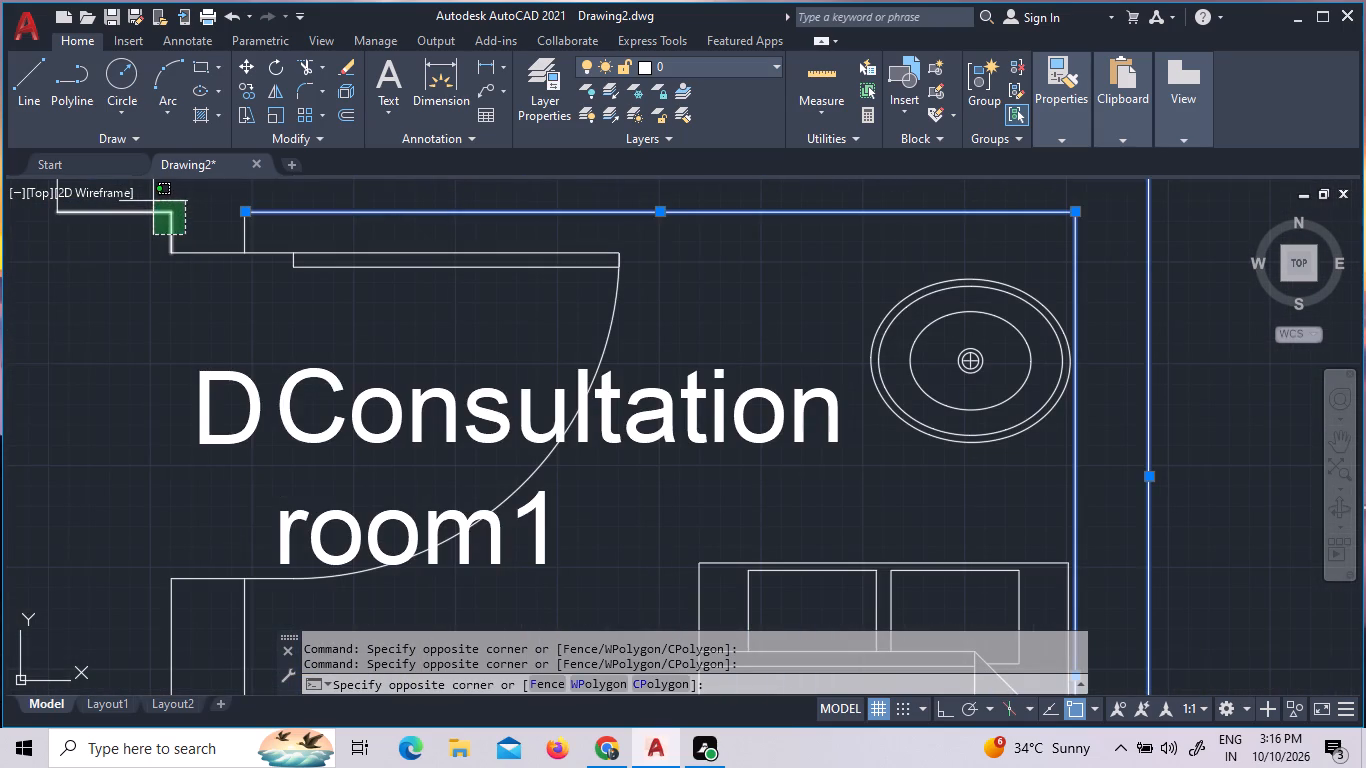
left_click(182, 221)
left_click(157, 223)
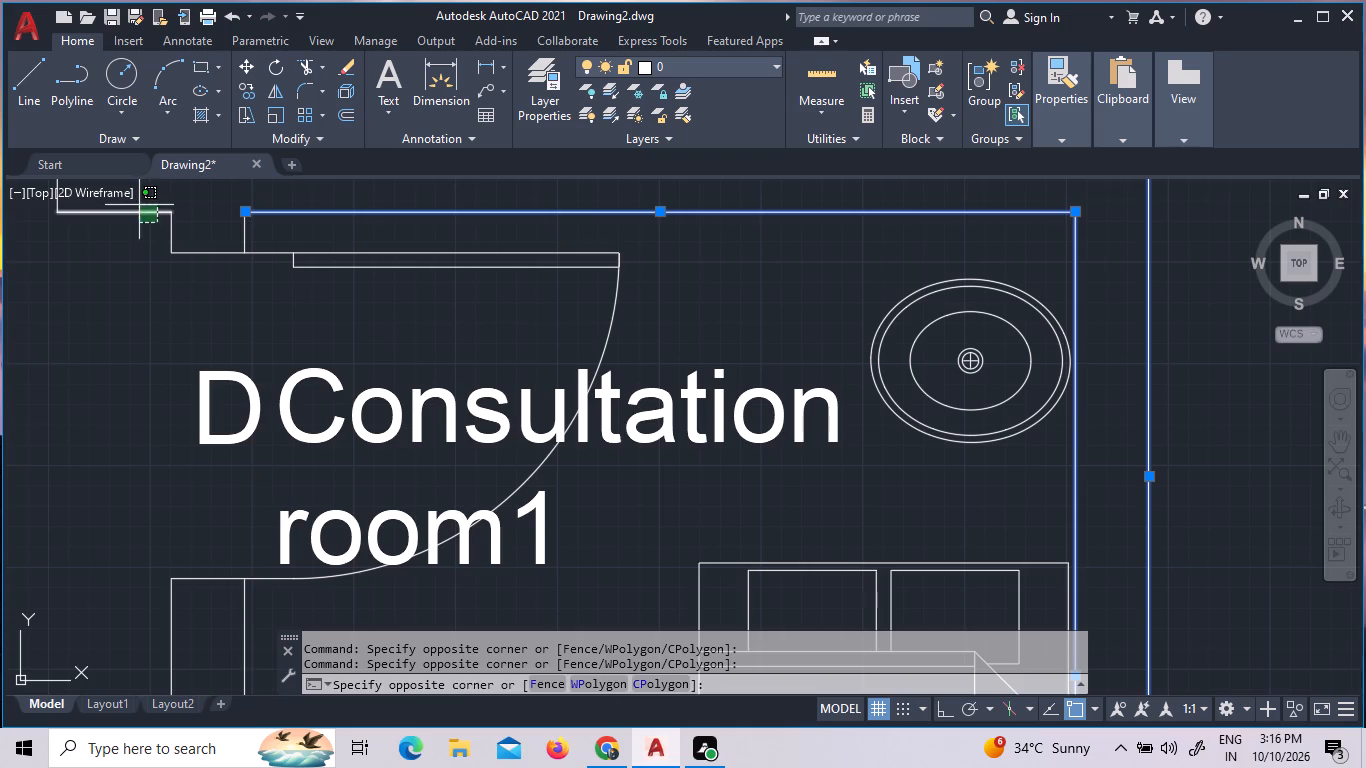
left_click(121, 203)
Add the wall lines between Consultation room1 and the Laboratory, including the short piece beside the Laboratory door, to the selection.
scroll(171, 211, "down", 5)
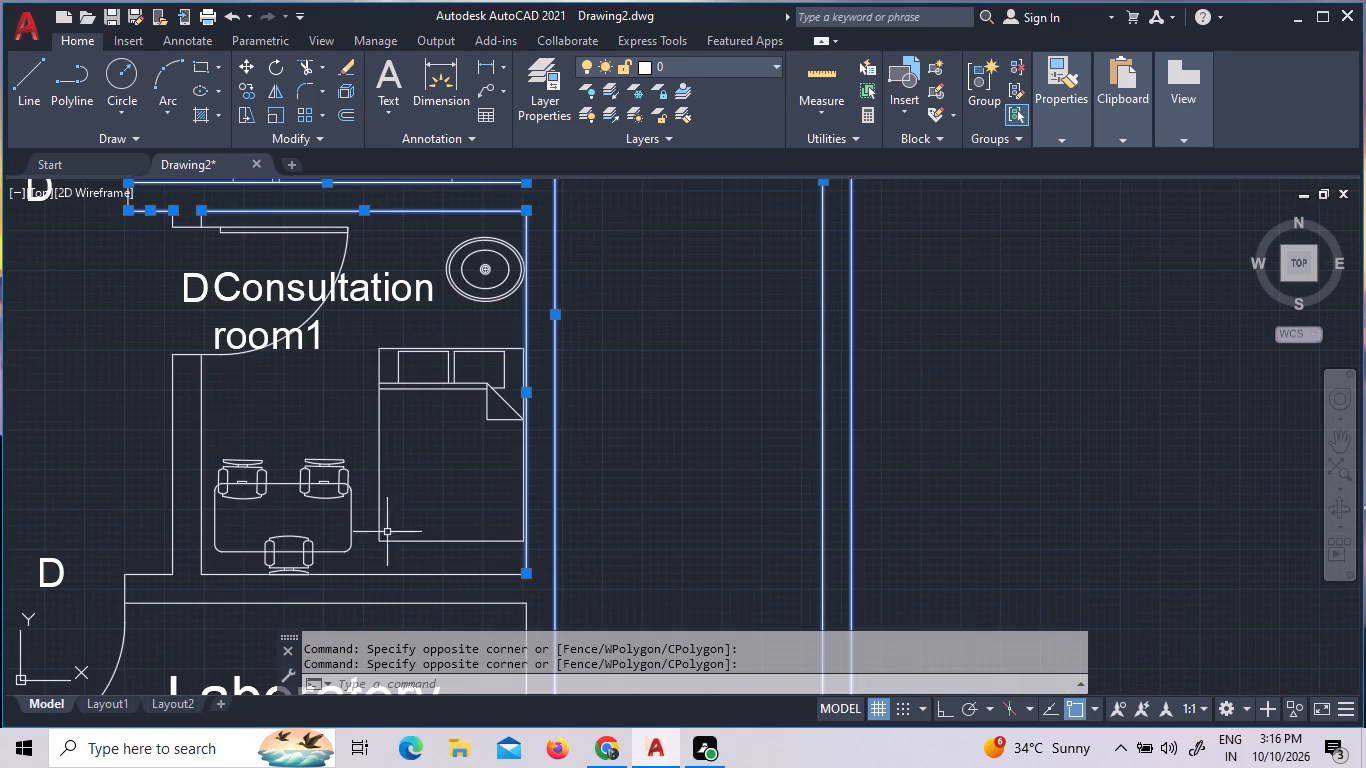
scroll(409, 550, "down", 3)
scroll(380, 576, "up", 6)
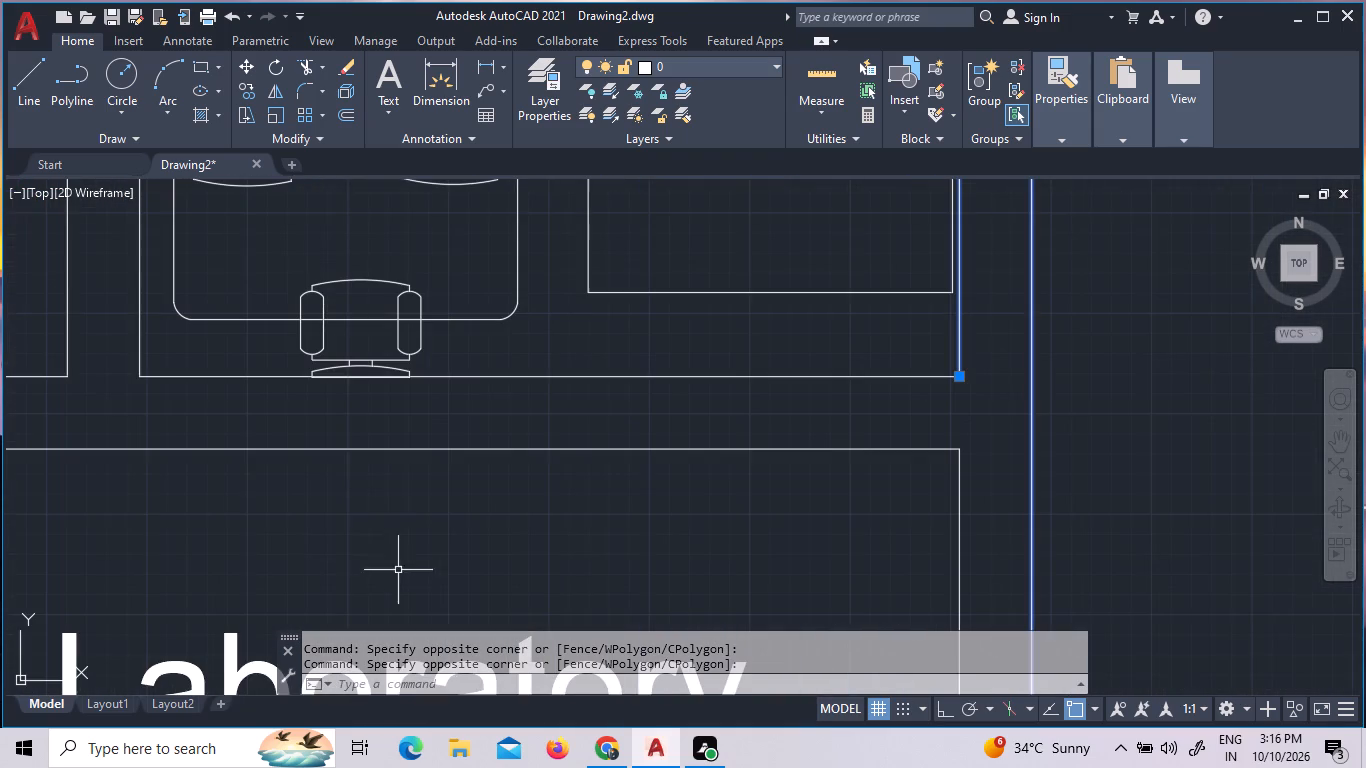
left_click(263, 459)
left_click(197, 354)
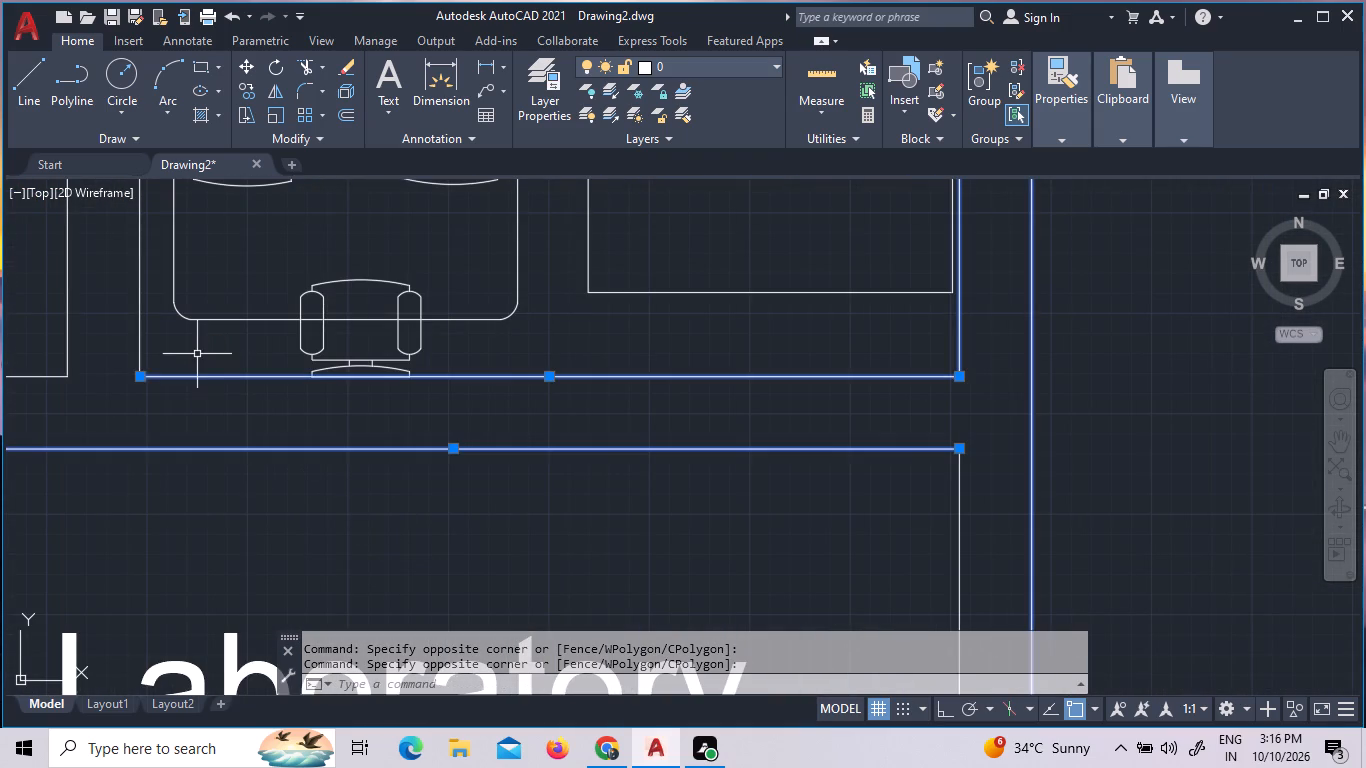
left_click(66, 378)
scroll(453, 432, "down", 4)
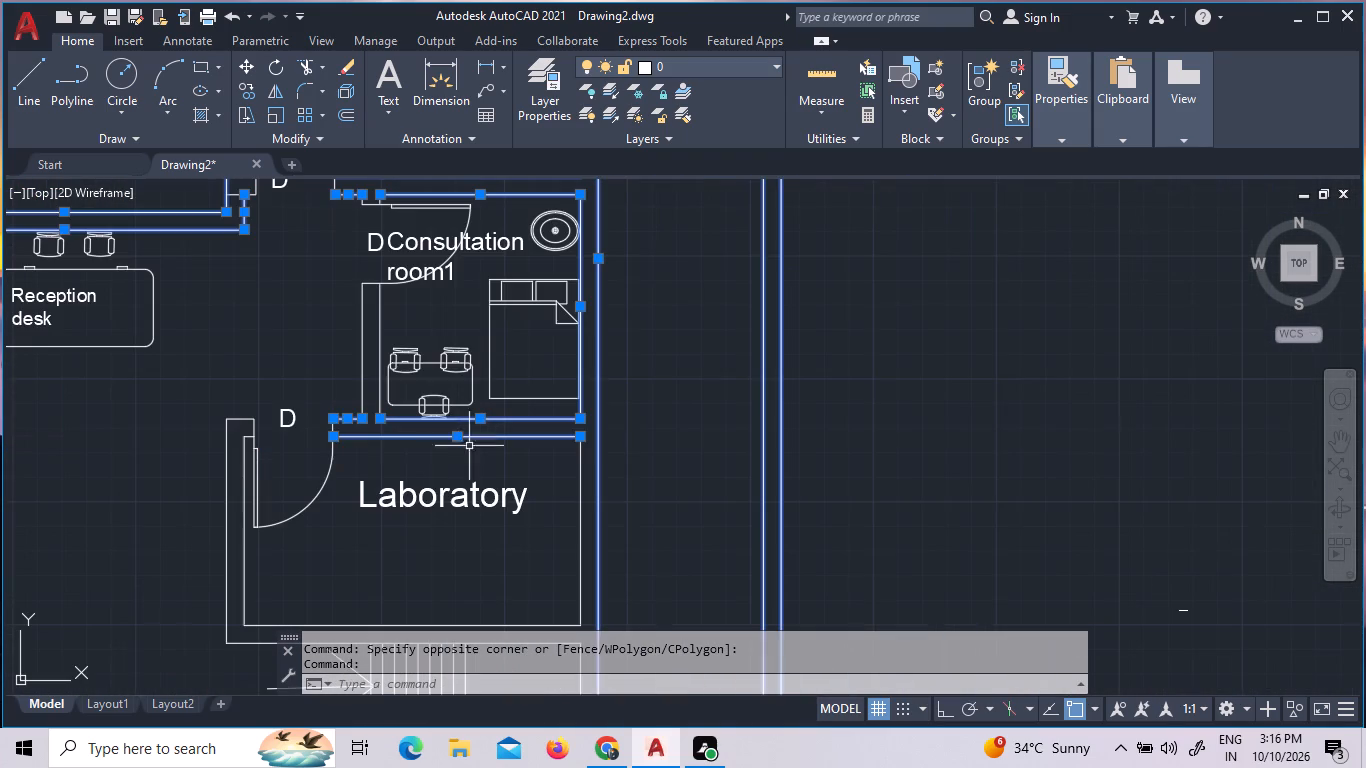
Add the Laboratory's west wall lines, the short line capping that wall's north end, and the door opening's east jamb line to the selection.
left_click(267, 577)
left_click(150, 565)
scroll(229, 412, "up", 3)
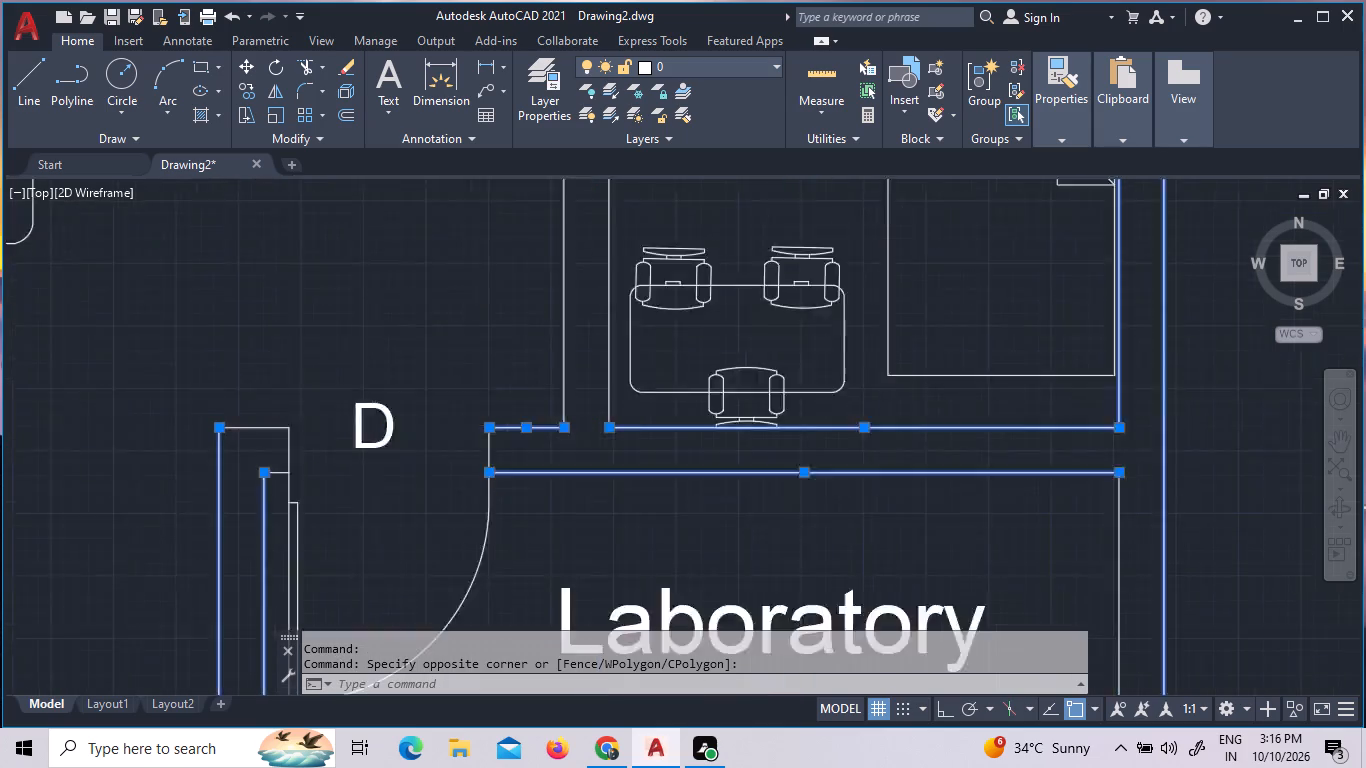
left_click(254, 468)
left_click(212, 375)
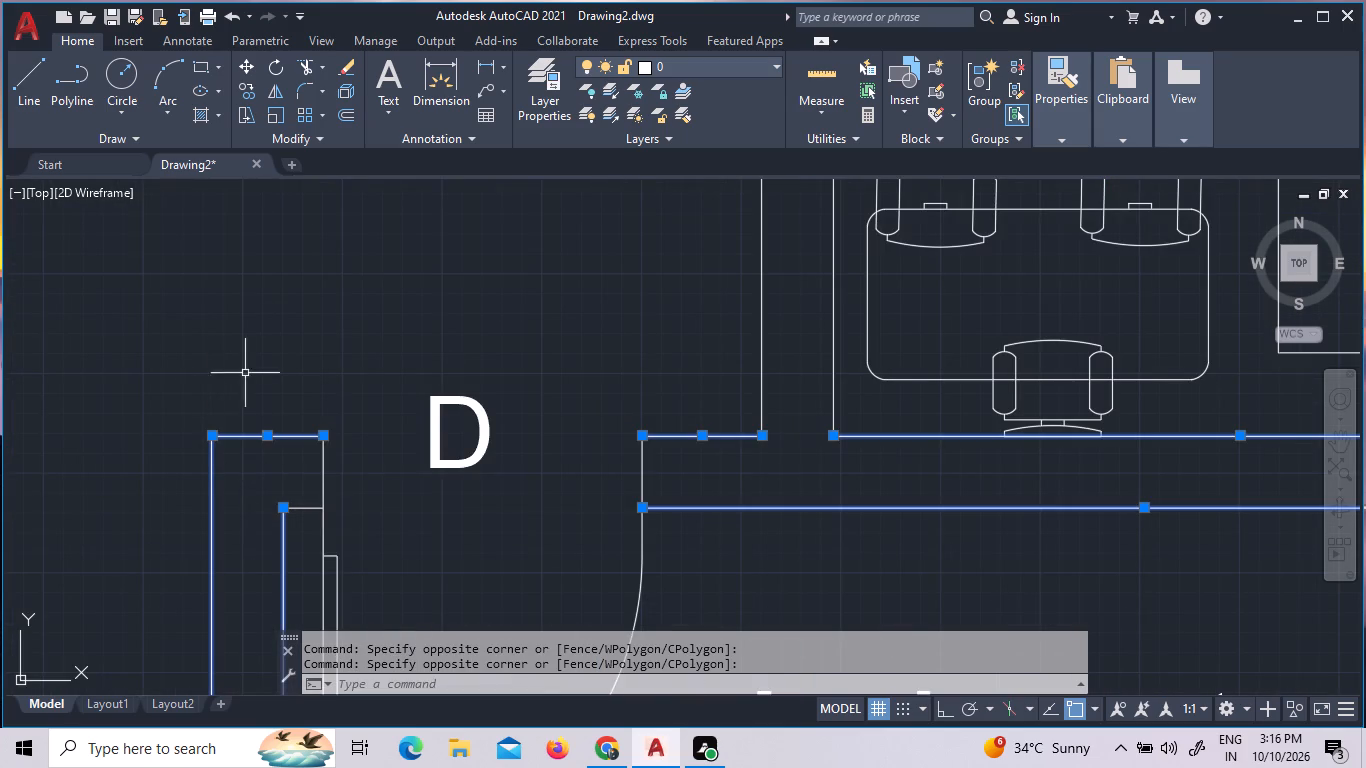
scroll(300, 299, "down", 4)
scroll(346, 321, "up", 5)
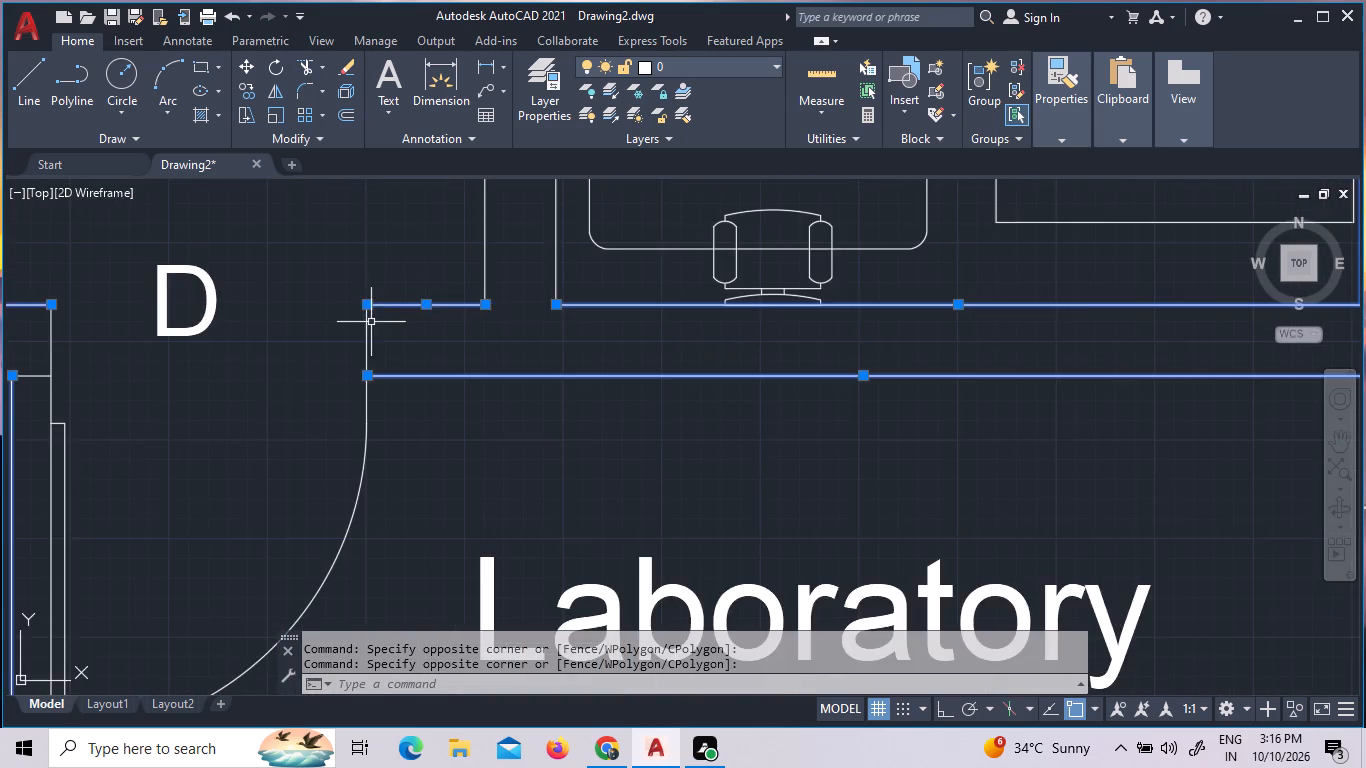
scroll(372, 322, "up", 3)
left_click(421, 396)
left_click(231, 323)
scroll(313, 310, "down", 4)
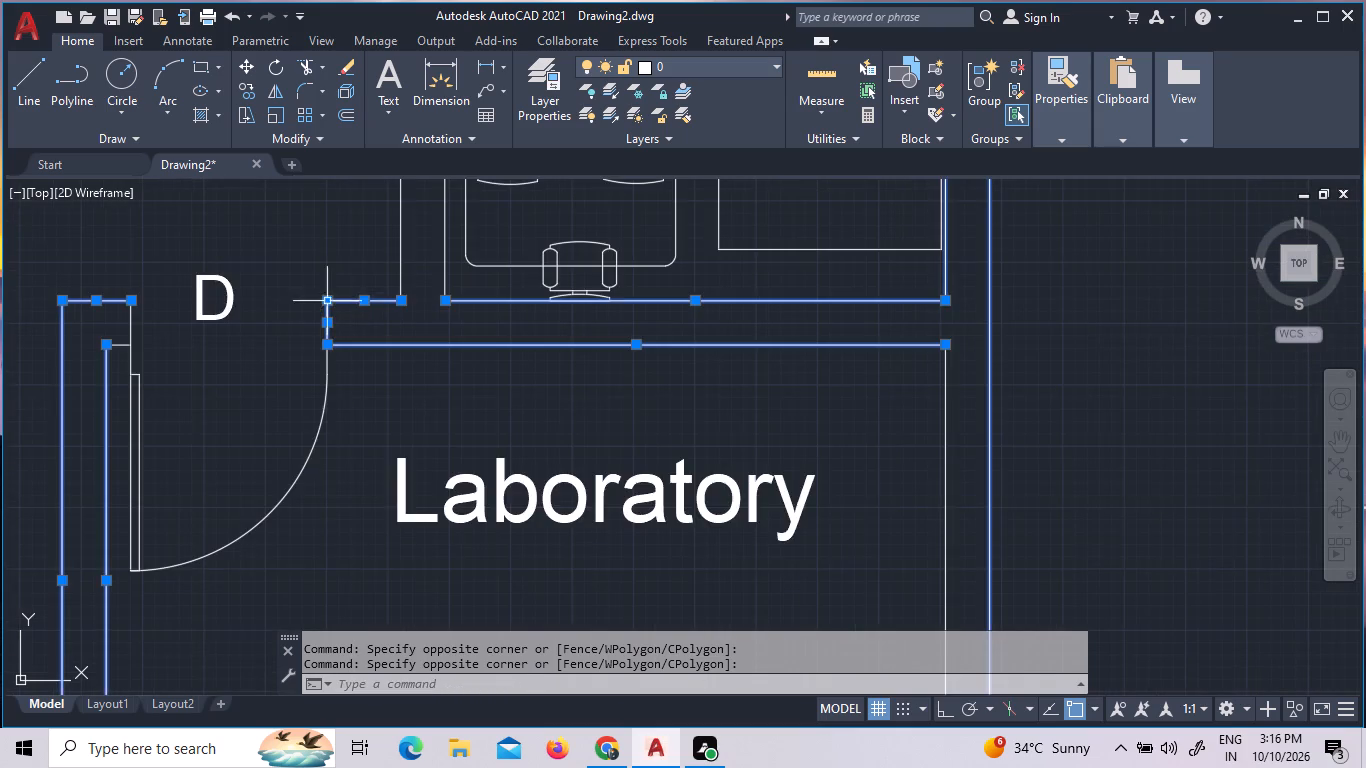
Add the wall lines between the Laboratory and the Lift area, and the Lift area's inner east wall line, to the selection.
scroll(357, 292, "down", 3)
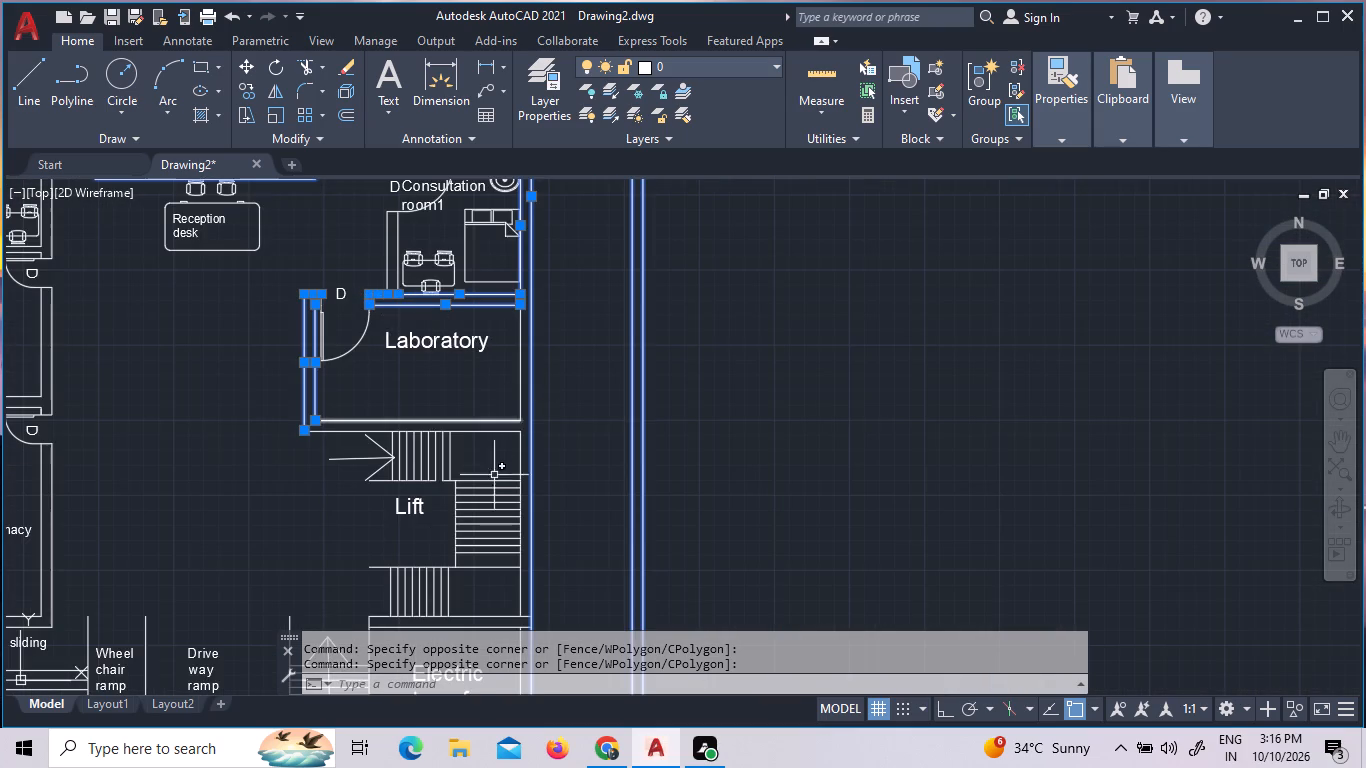
scroll(496, 478, "up", 3)
left_click(567, 374)
left_click(442, 218)
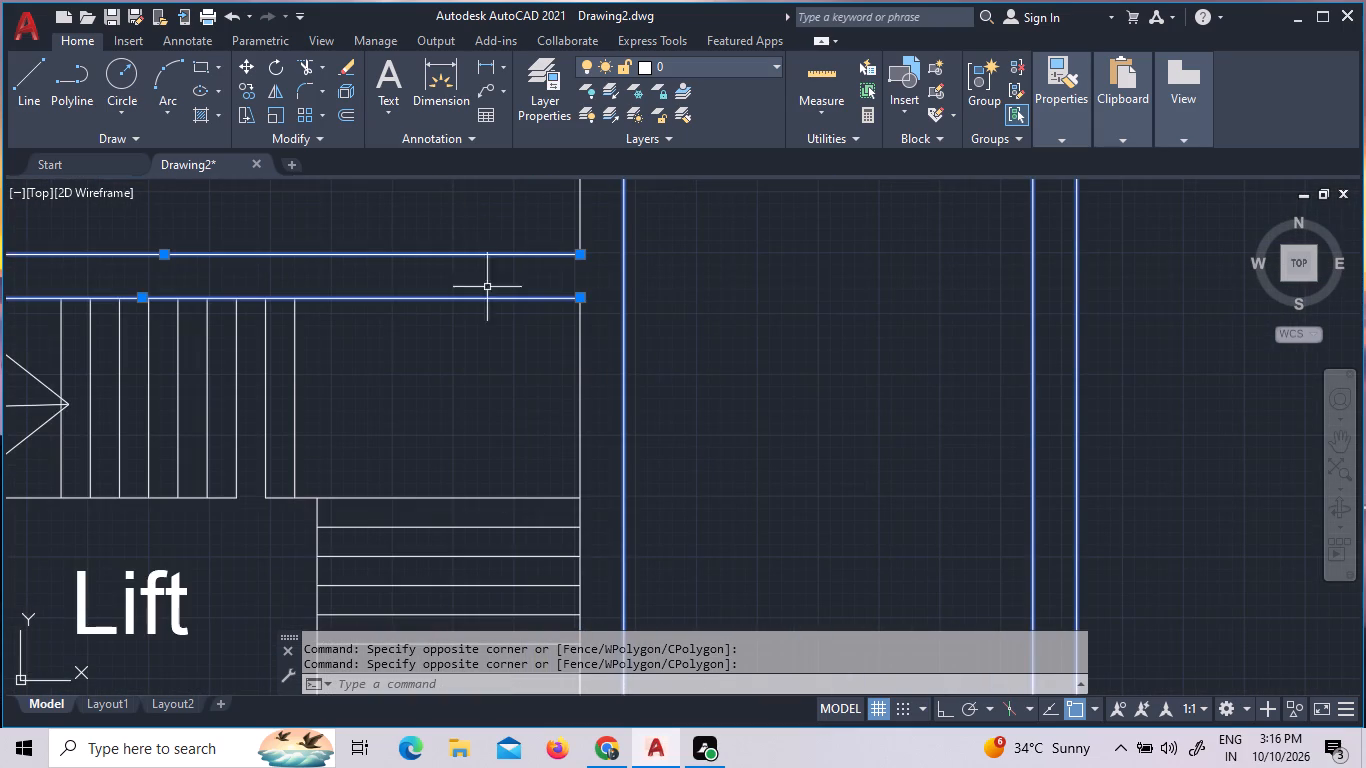
left_click(590, 404)
left_click(511, 336)
Add the wall lines between the Lift area and the Electric transformer room, and that room's south wall lines, to the selection.
scroll(518, 328, "down", 4)
scroll(507, 531, "up", 2)
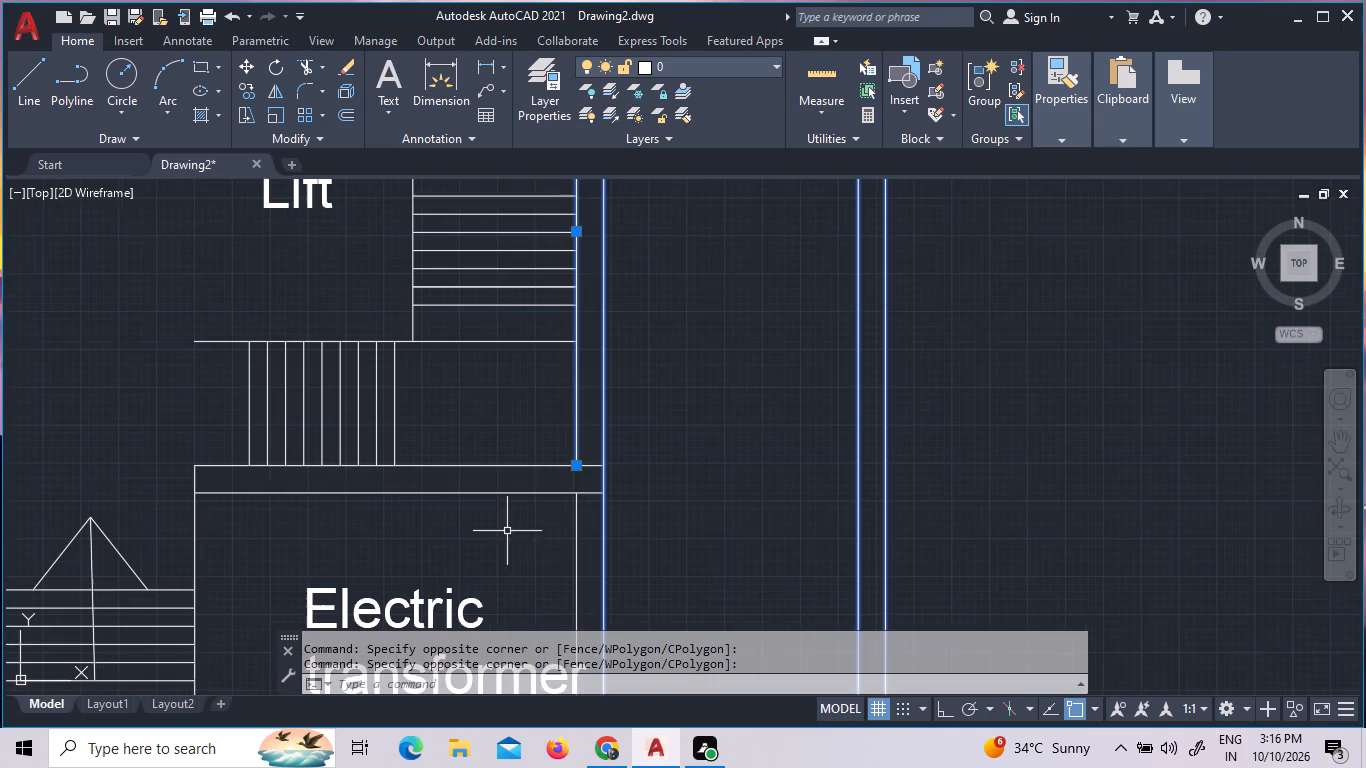
left_click(512, 525)
left_click(442, 416)
scroll(503, 405, "down", 2)
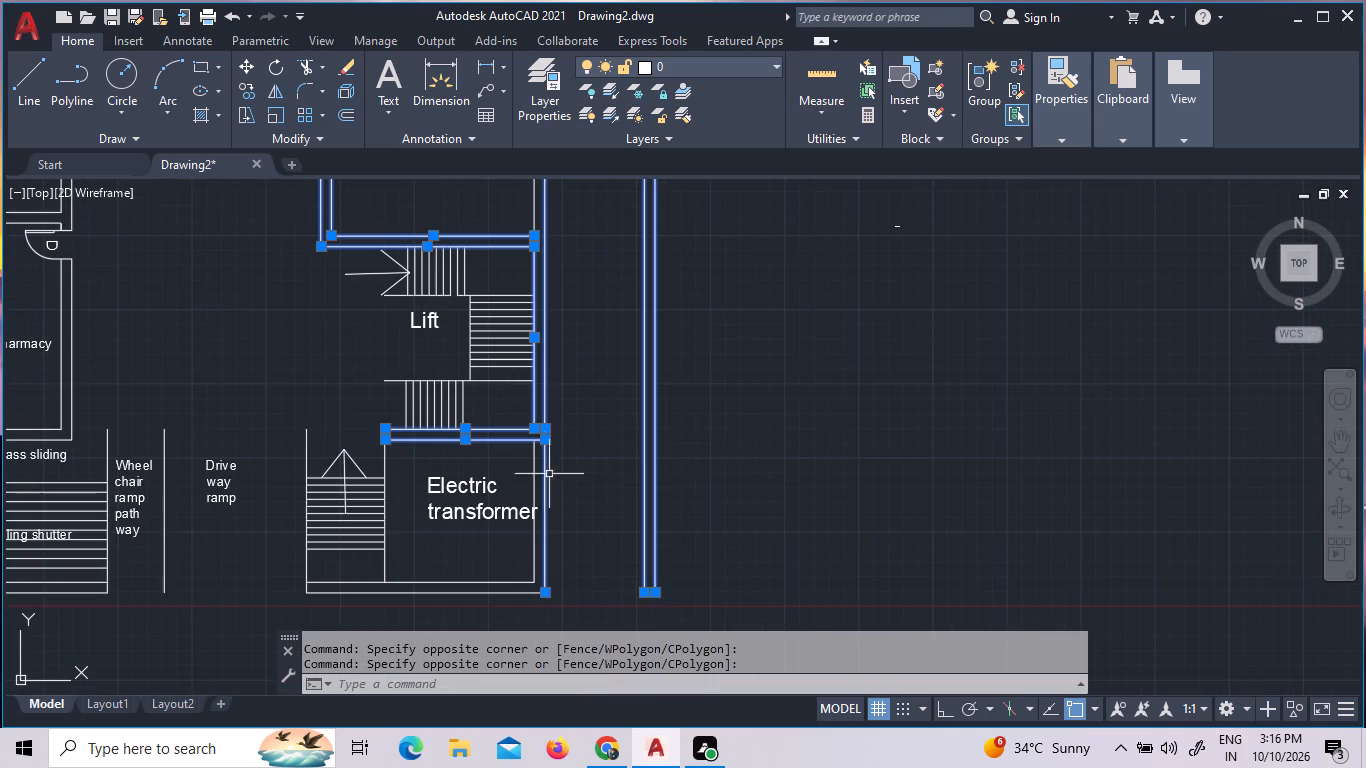
scroll(521, 531, "down", 1)
left_click(498, 590)
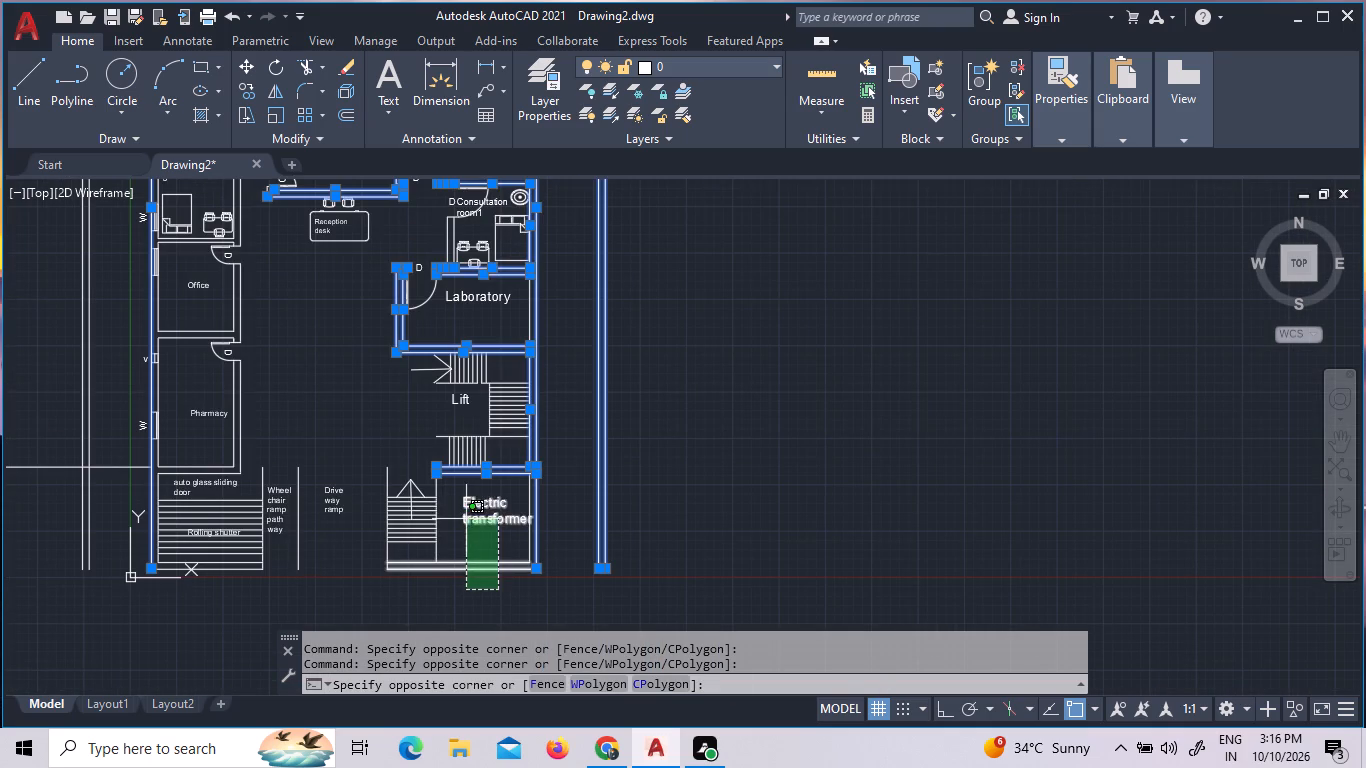
left_click(458, 534)
Add the Electric transformer room's inner east and west wall lines, and the west line of the adjoining stair, to the selection.
scroll(491, 519, "up", 6)
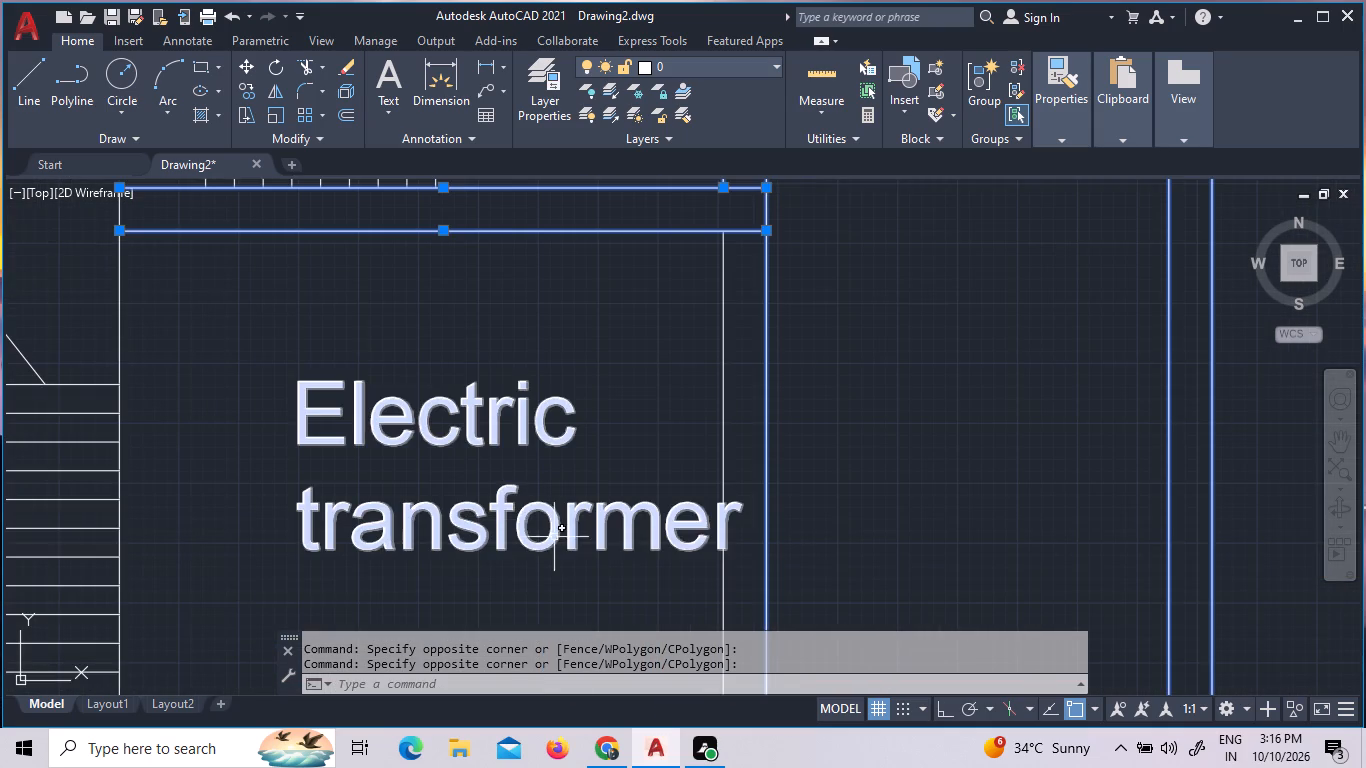
left_click(751, 320)
left_click(666, 301)
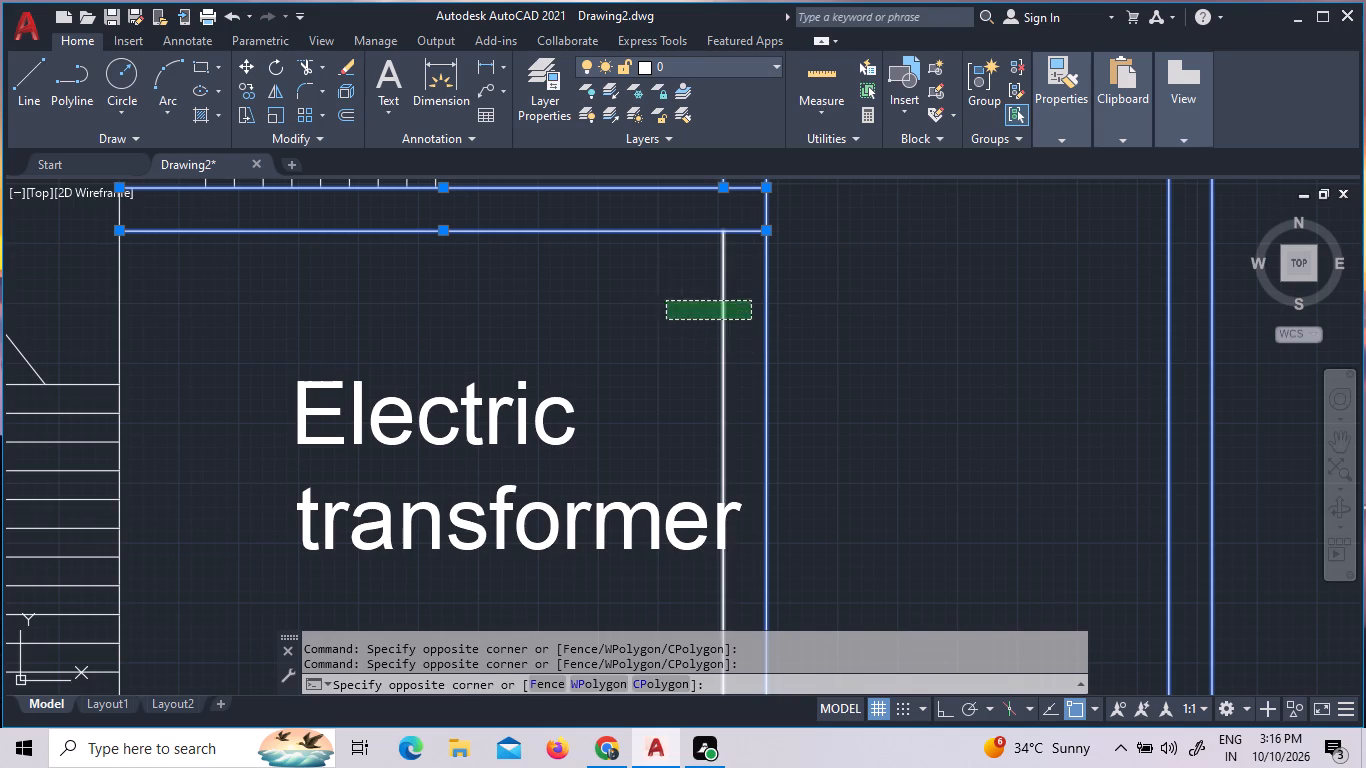
left_click(163, 279)
left_click(47, 257)
scroll(243, 356, "down", 4)
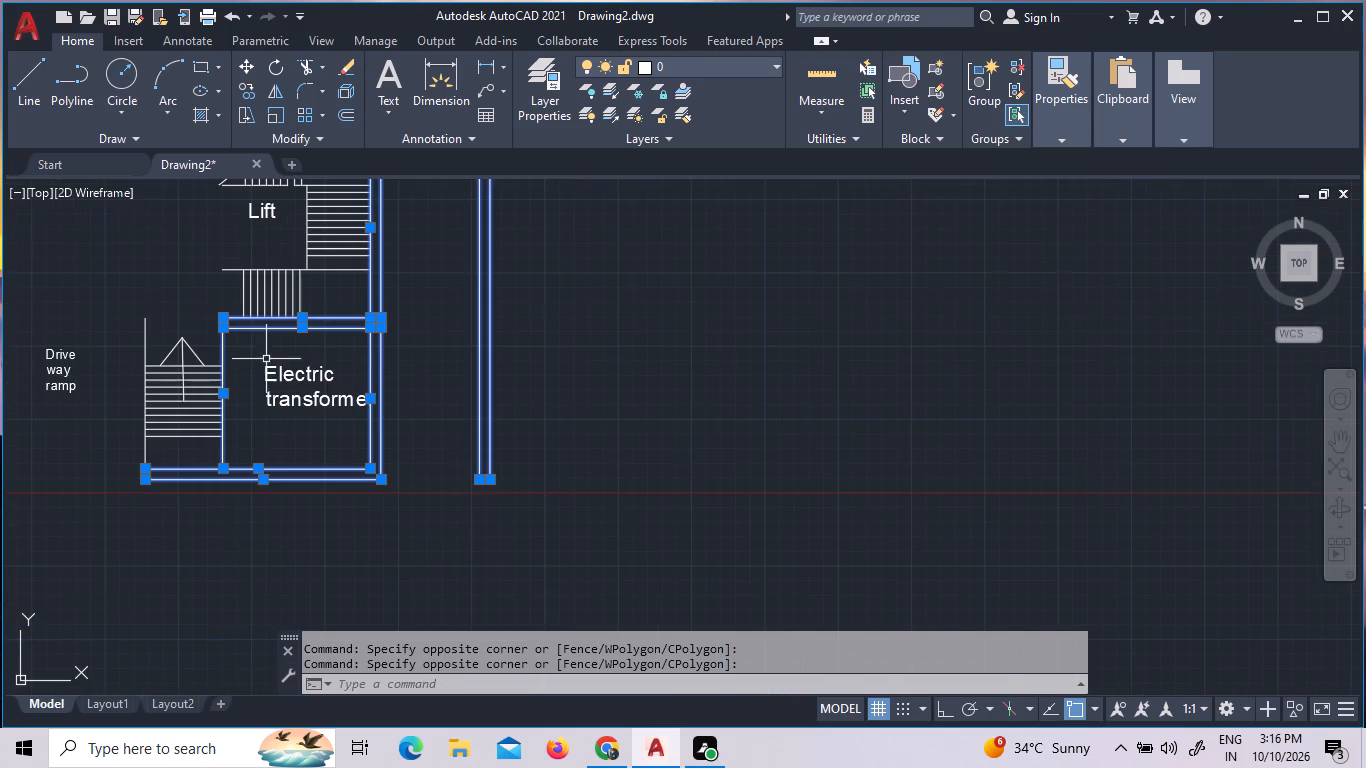
left_click(158, 345)
left_click(90, 316)
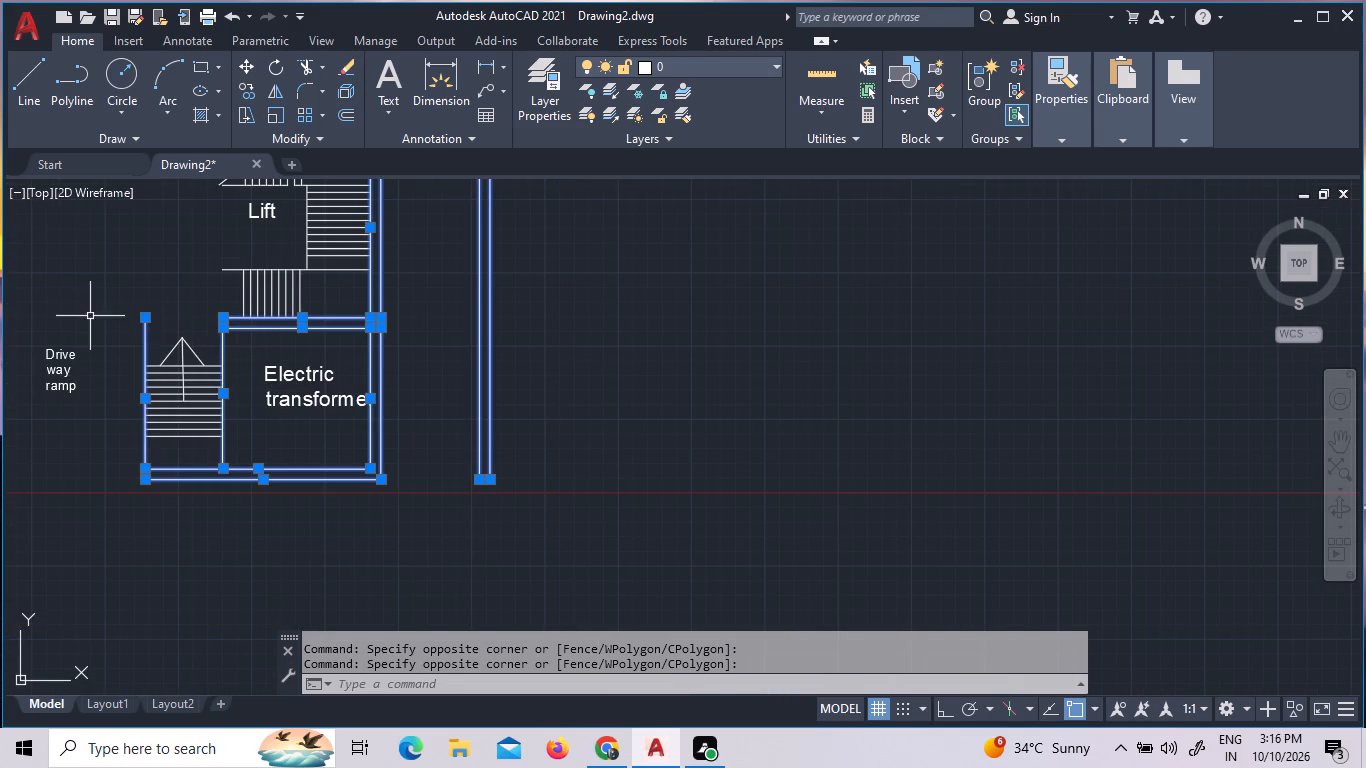
Add the east edge line of the rolling shutter steps and the Pharmacy's east and south wall lines to the selection.
scroll(261, 304, "down", 2)
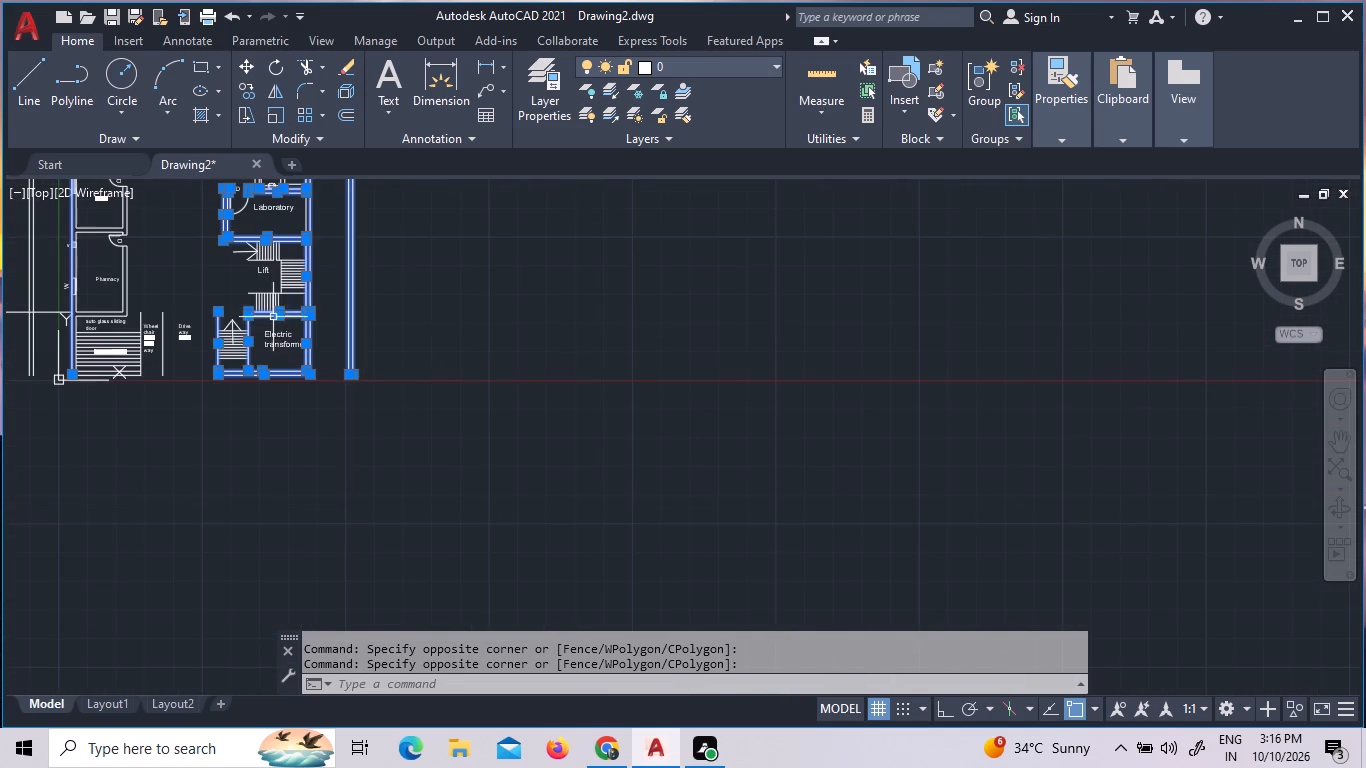
scroll(131, 338, "up", 2)
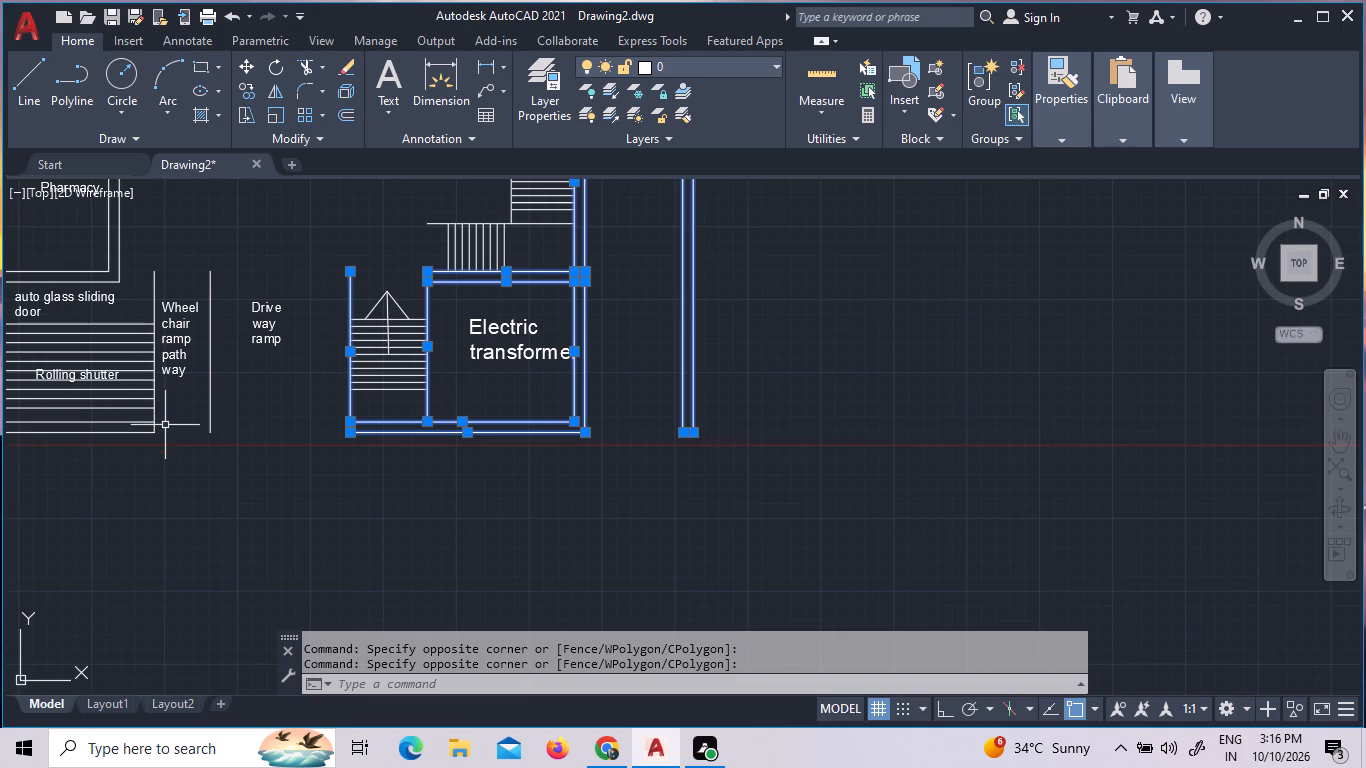
left_click(164, 281)
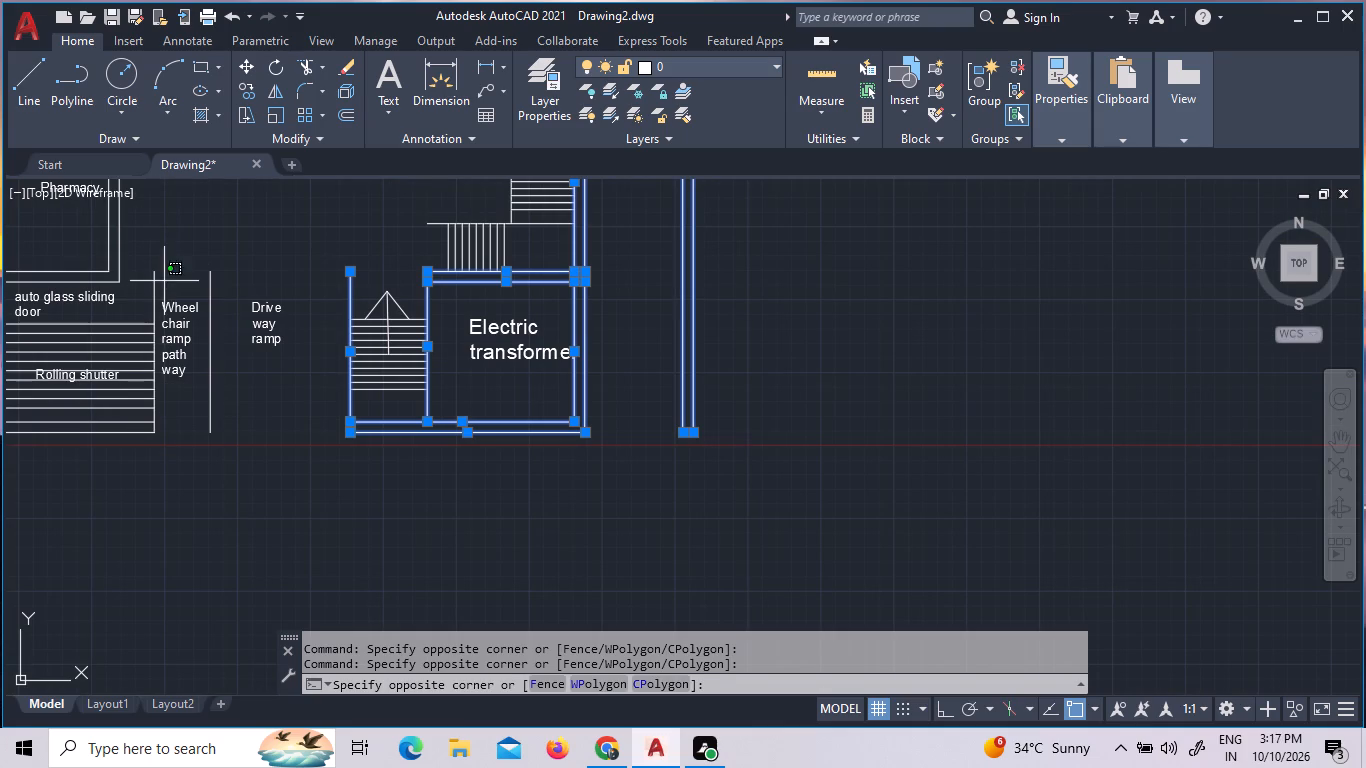
left_click(16, 214)
scroll(180, 256, "down", 1)
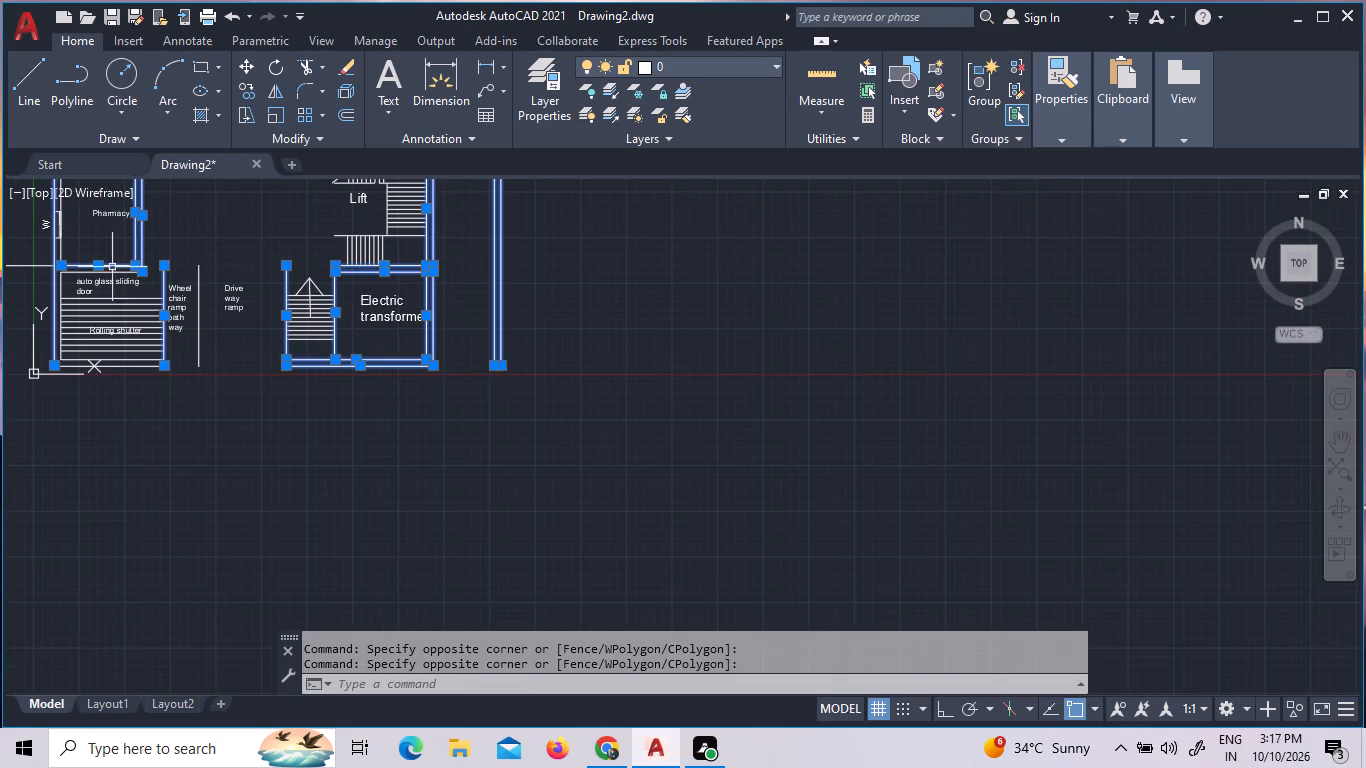
scroll(88, 275, "up", 4)
left_click(105, 269)
left_click(10, 249)
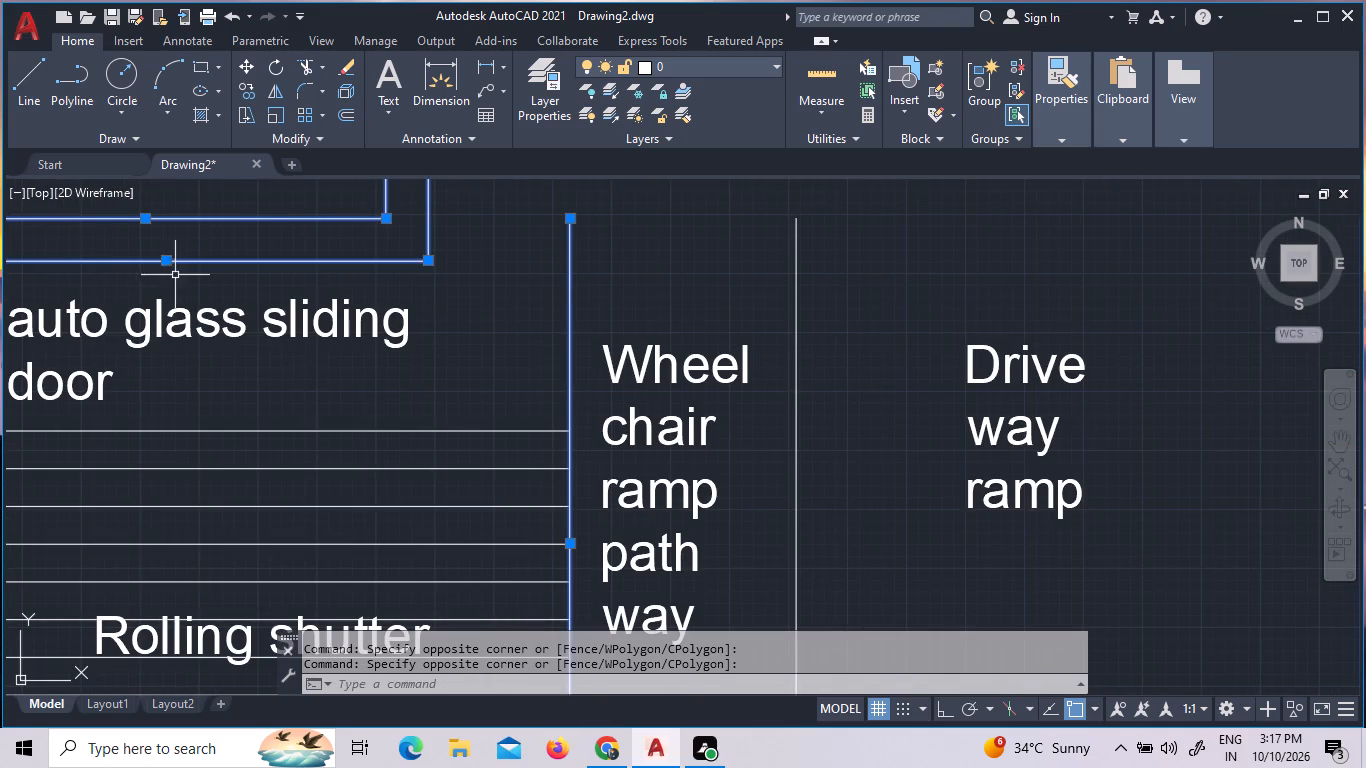
Add the inner west wall line beside the rolling shutter steps and the steps' outermost south line to the selection.
scroll(186, 276, "down", 4)
scroll(115, 312, "up", 5)
left_click(283, 295)
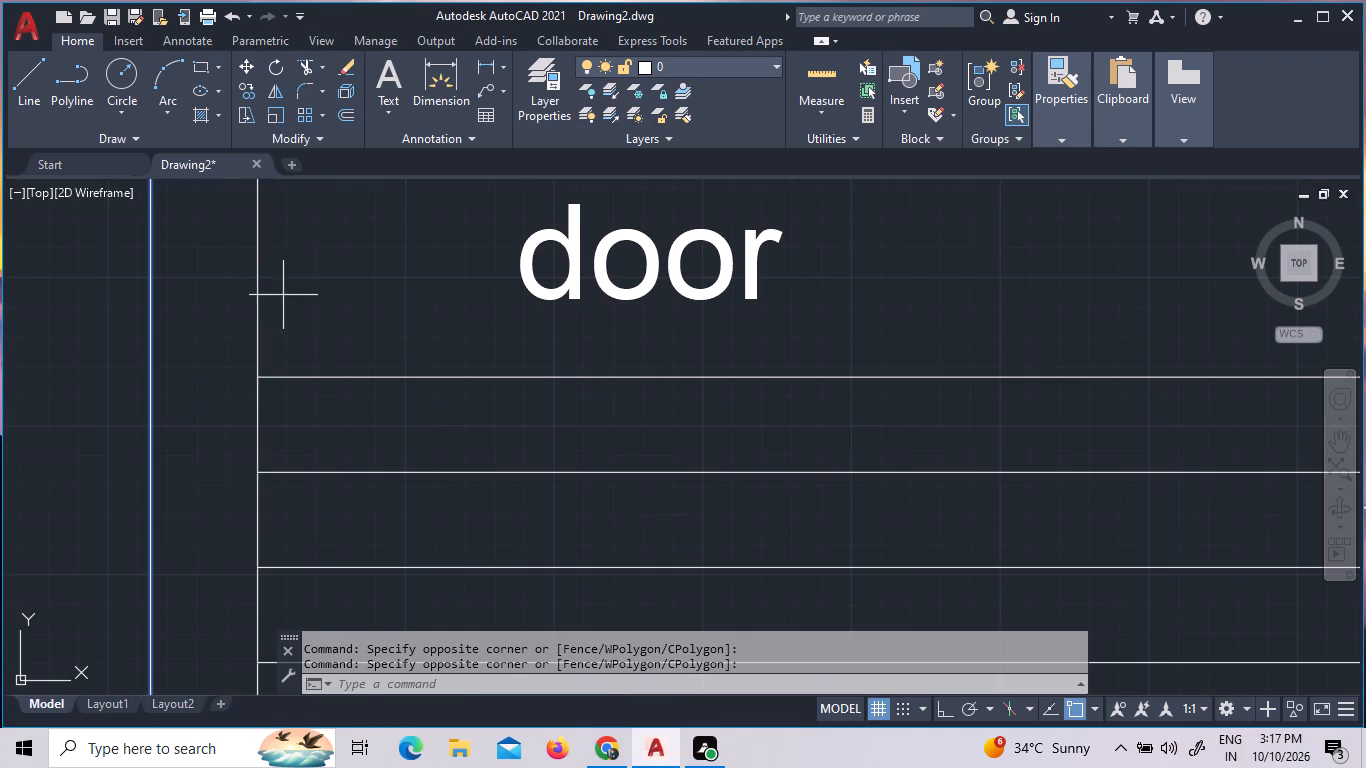
left_click(144, 275)
scroll(136, 278, "down", 5)
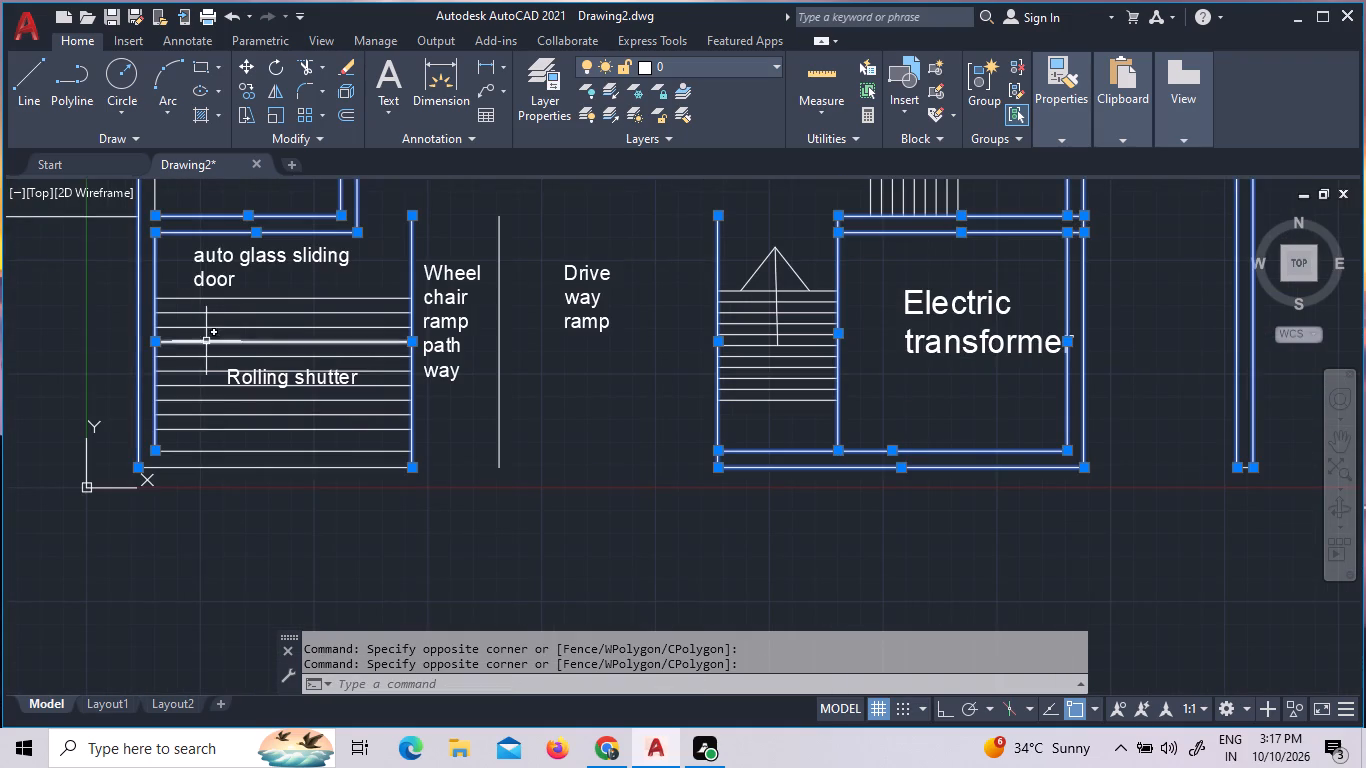
left_click(255, 499)
left_click(231, 464)
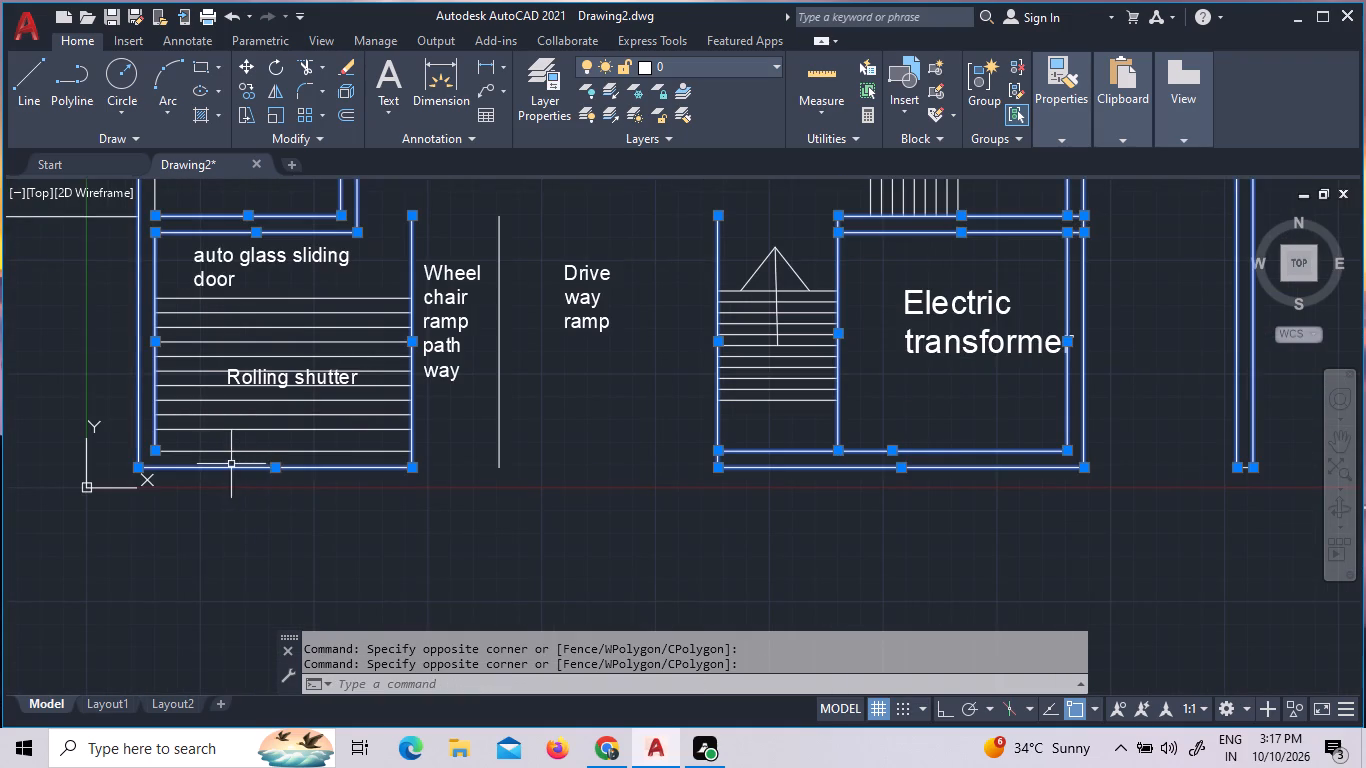
Add the Pharmacy's inner west wall line to the selection.
scroll(272, 545, "down", 3)
scroll(250, 433, "up", 4)
left_click(255, 432)
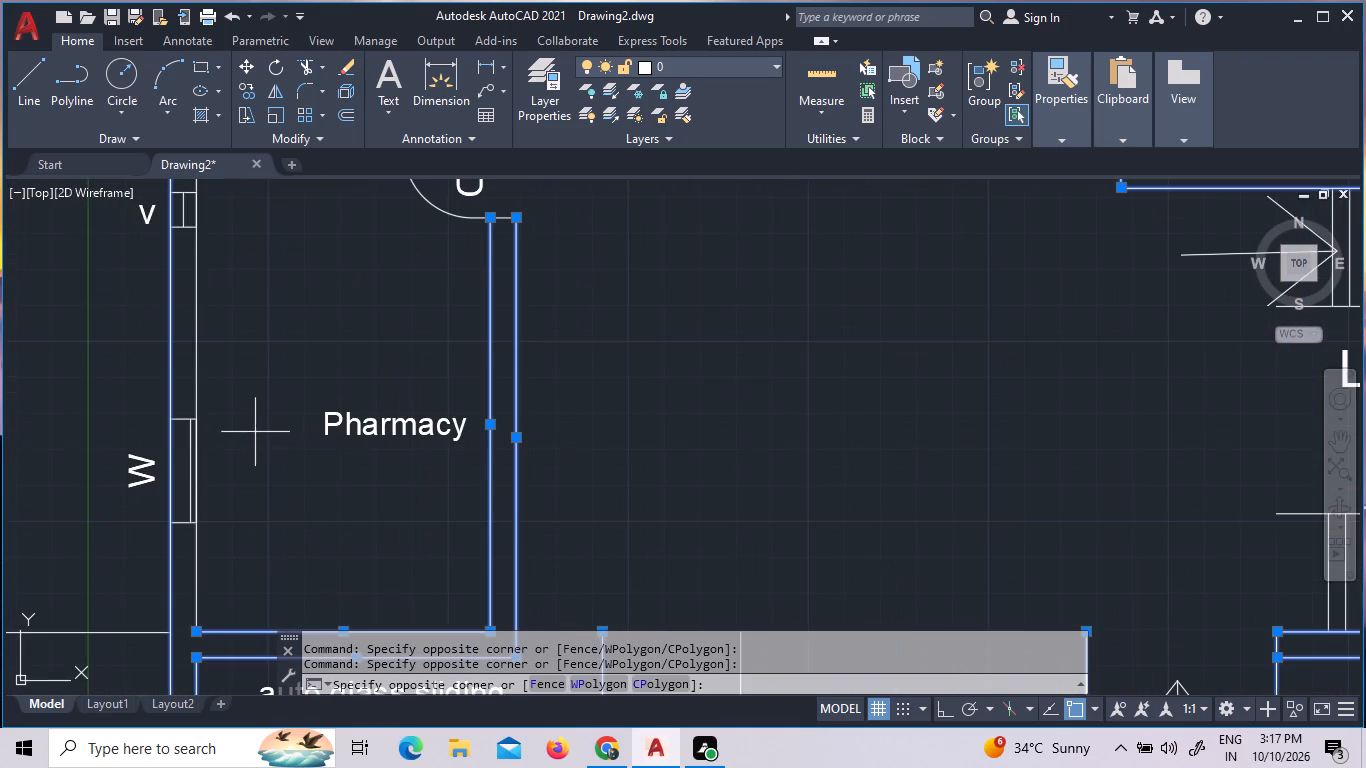
left_click(208, 256)
left_click(206, 286)
left_click(177, 285)
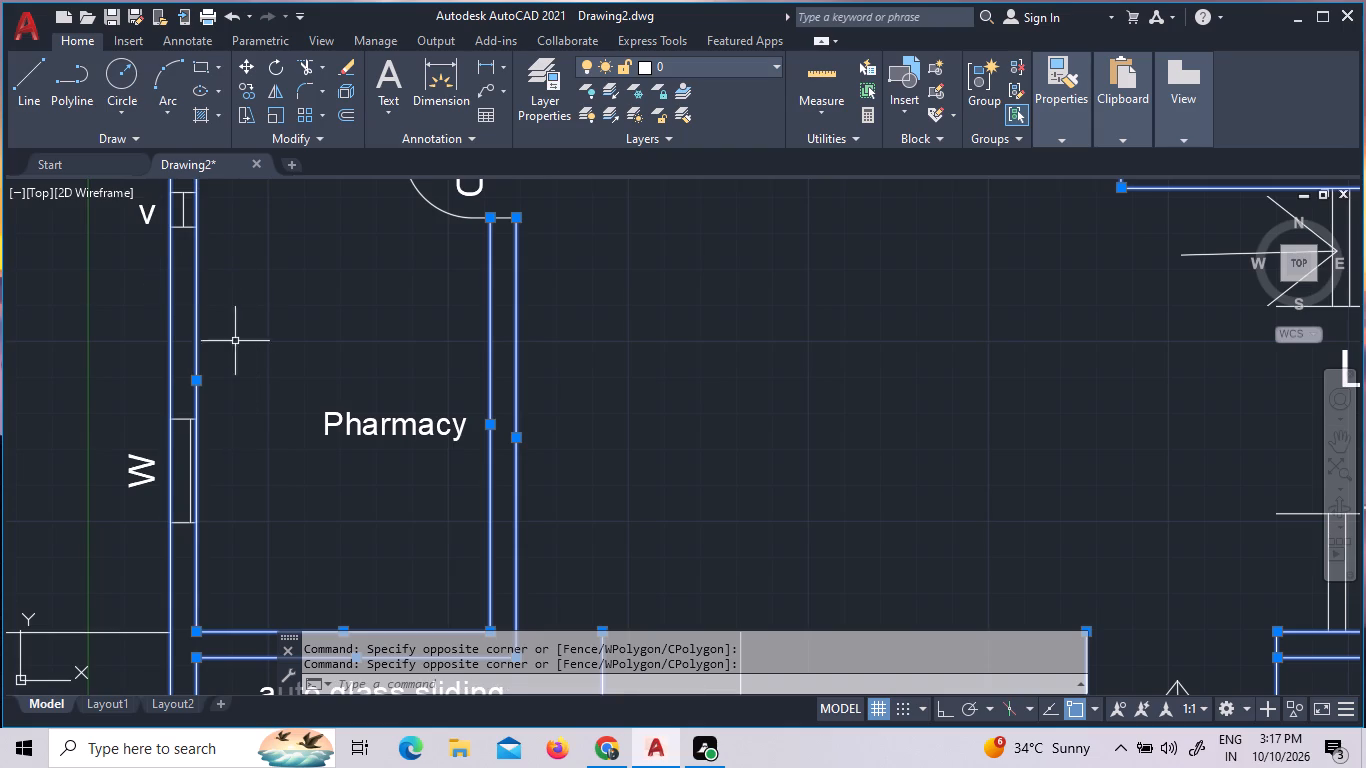
Add the Office's inner west wall line, the wall lines between Office and Pharmacy, and the Office's east wall lines to the selection.
scroll(245, 357, "down", 3)
scroll(227, 270, "up", 3)
left_click(334, 327)
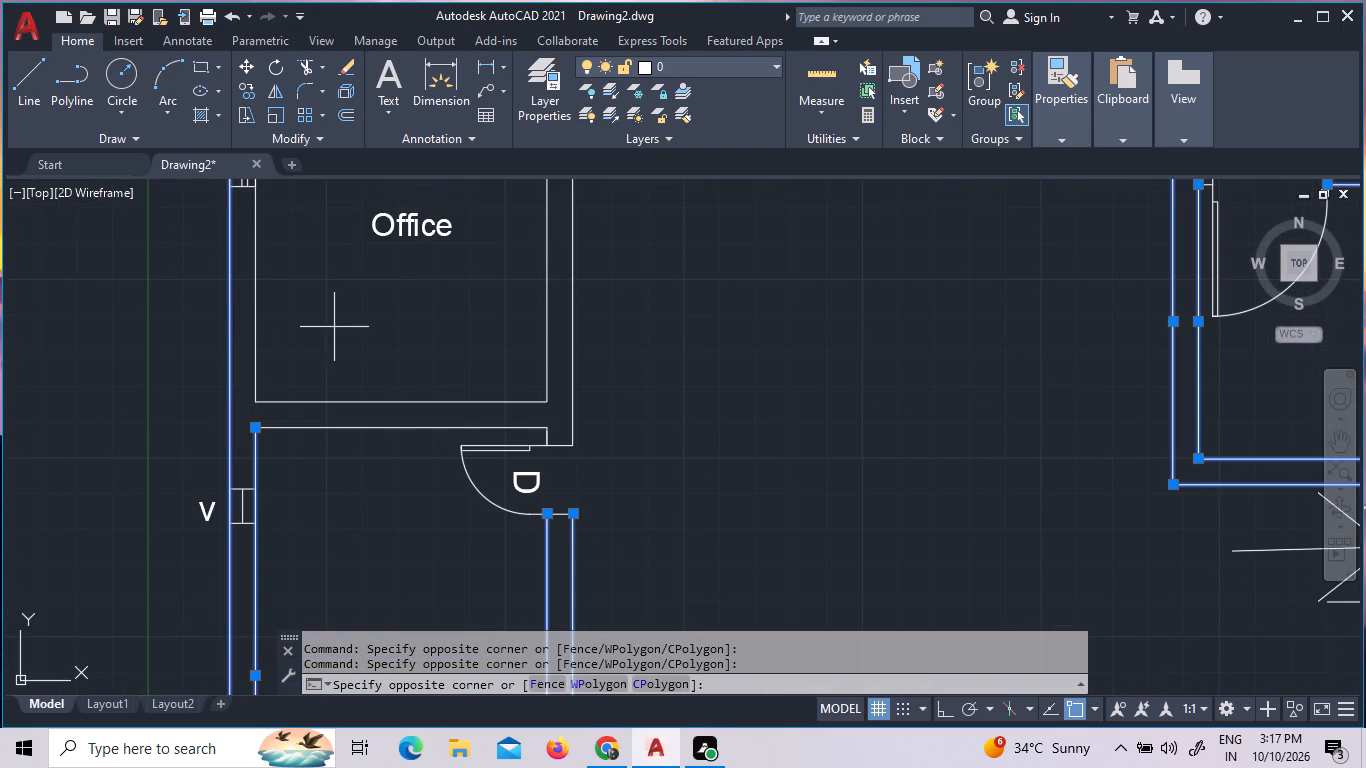
left_click(242, 314)
left_click(355, 439)
left_click(279, 355)
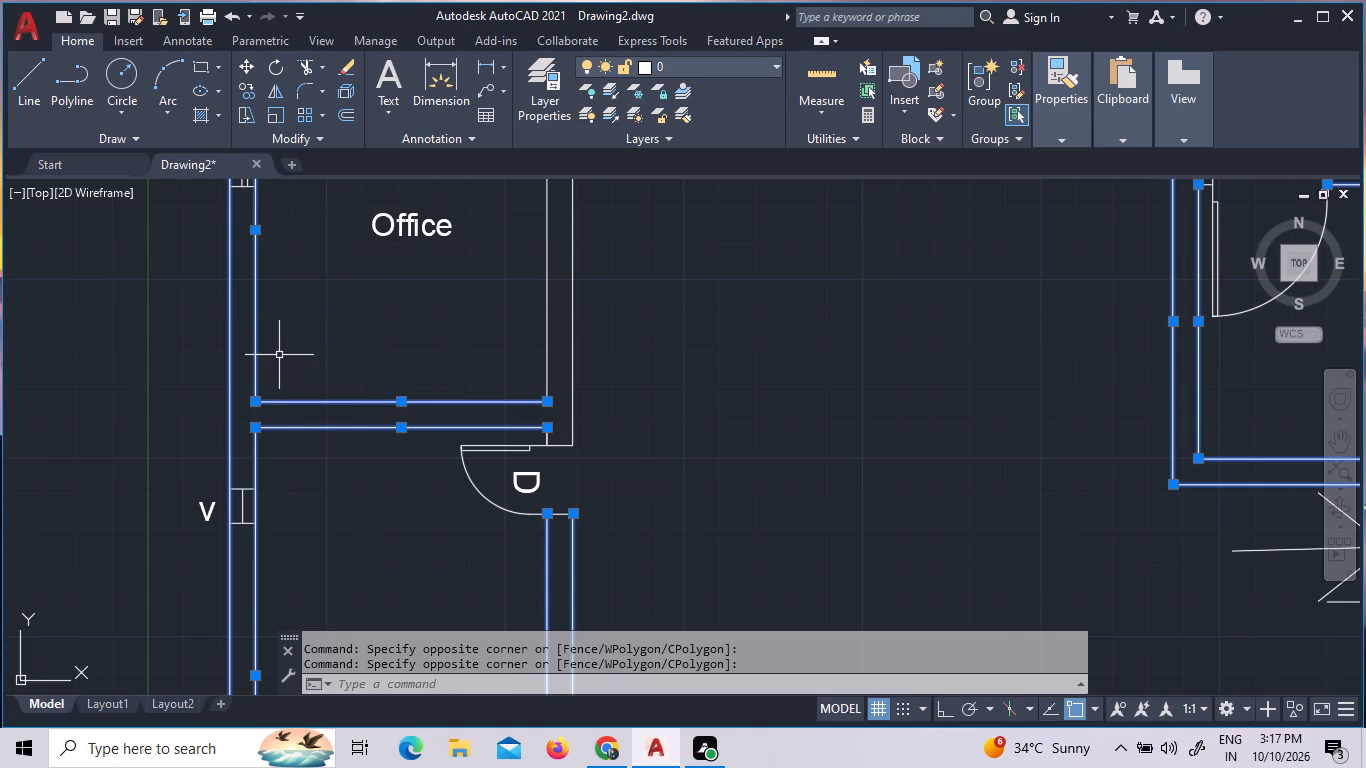
scroll(591, 426, "up", 1)
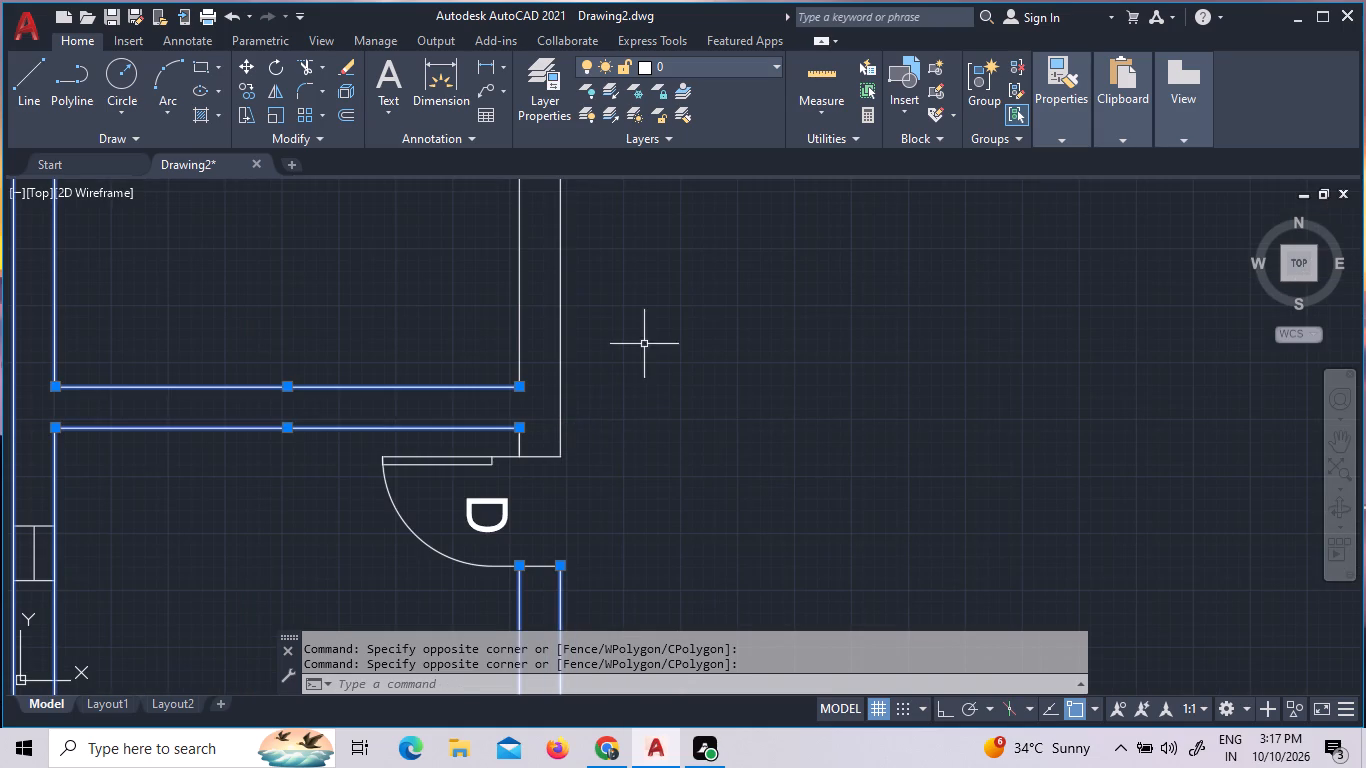
left_click(642, 338)
left_click(485, 282)
Add the wall lines between the Office and Consultation Room 3, plus Room 3's inner west and east wall lines, to the selection.
scroll(625, 456, "down", 4)
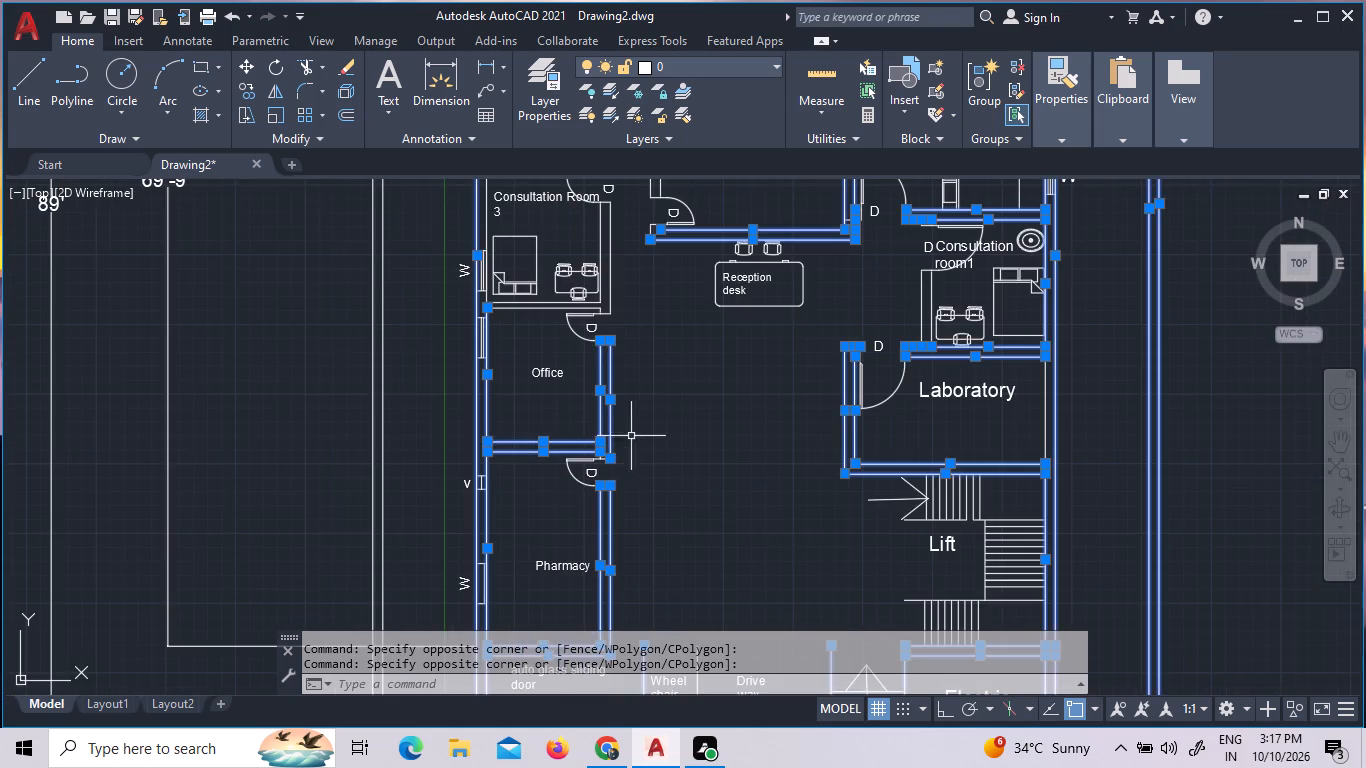
scroll(592, 317, "up", 5)
scroll(592, 317, "down", 4)
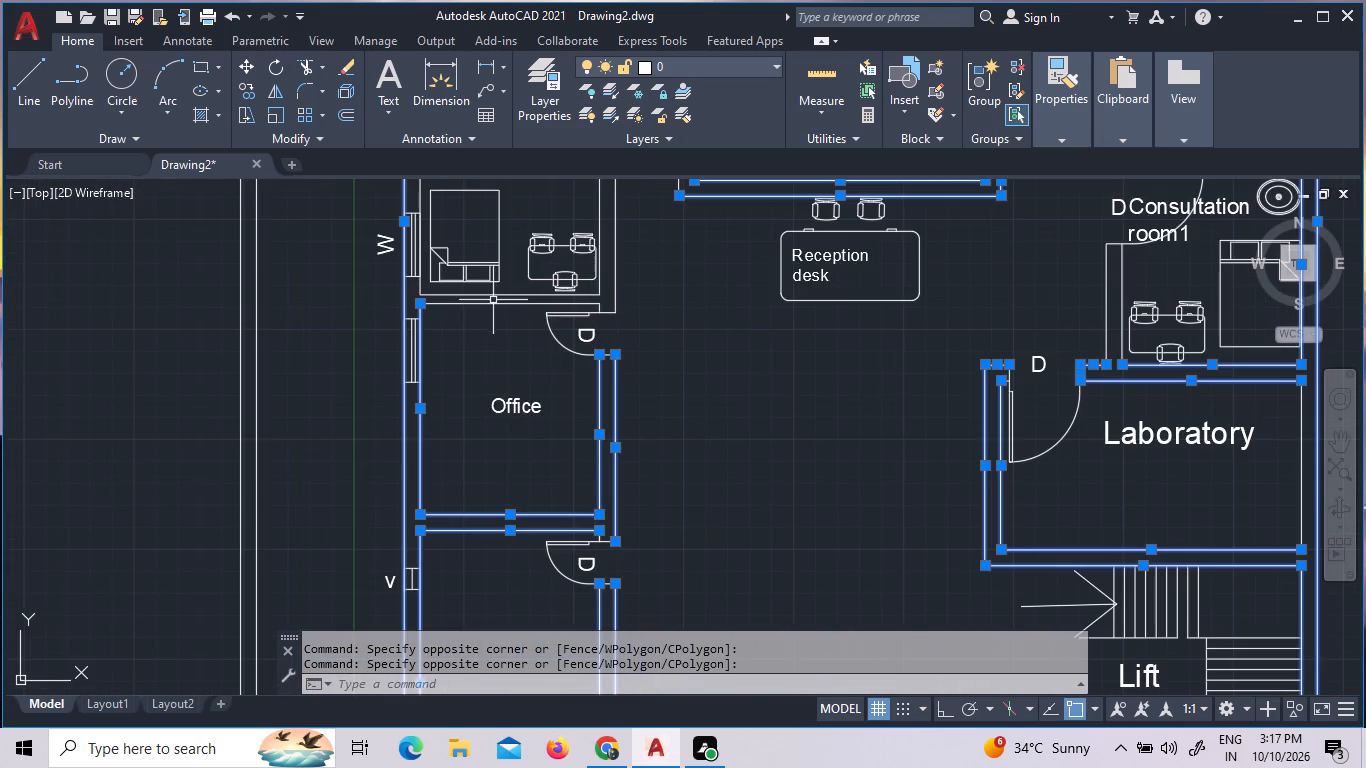
left_click(516, 333)
left_click(489, 288)
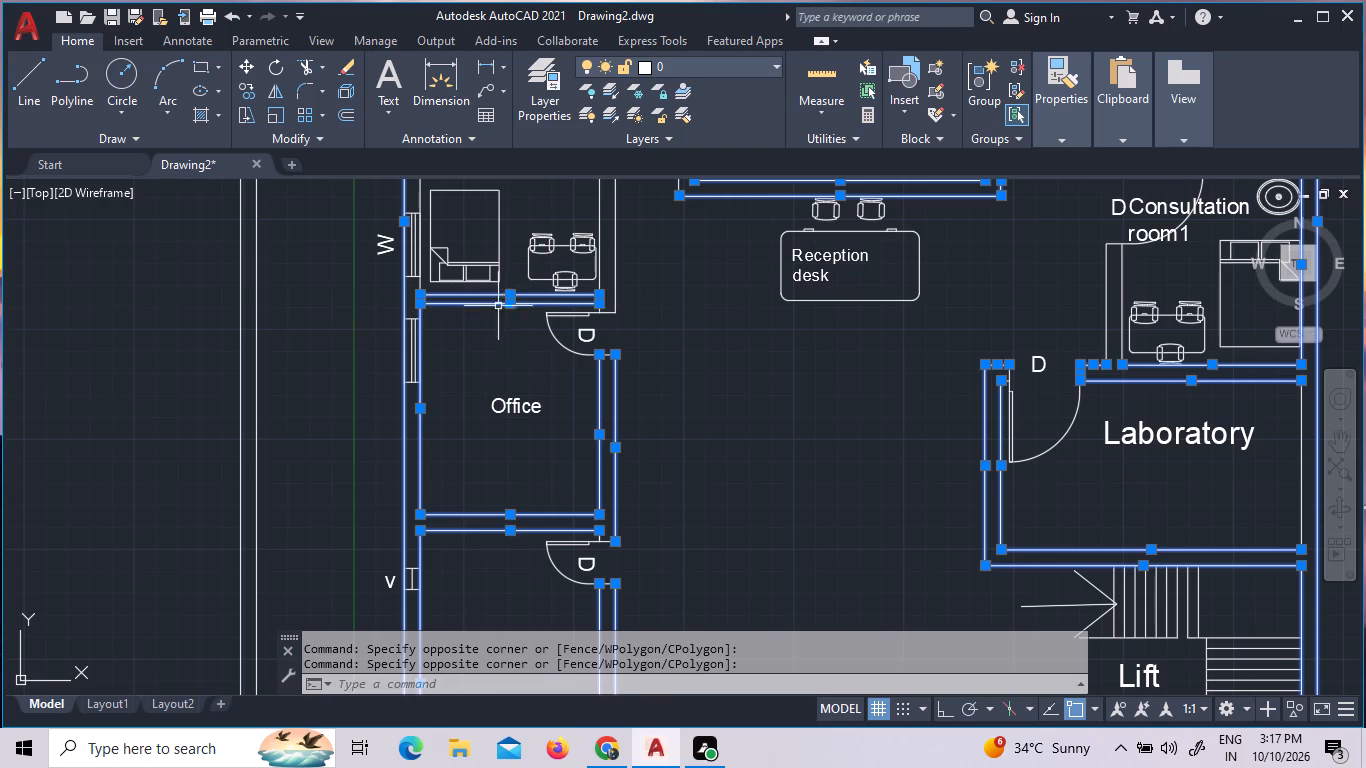
scroll(498, 348, "down", 3)
scroll(496, 305, "up", 4)
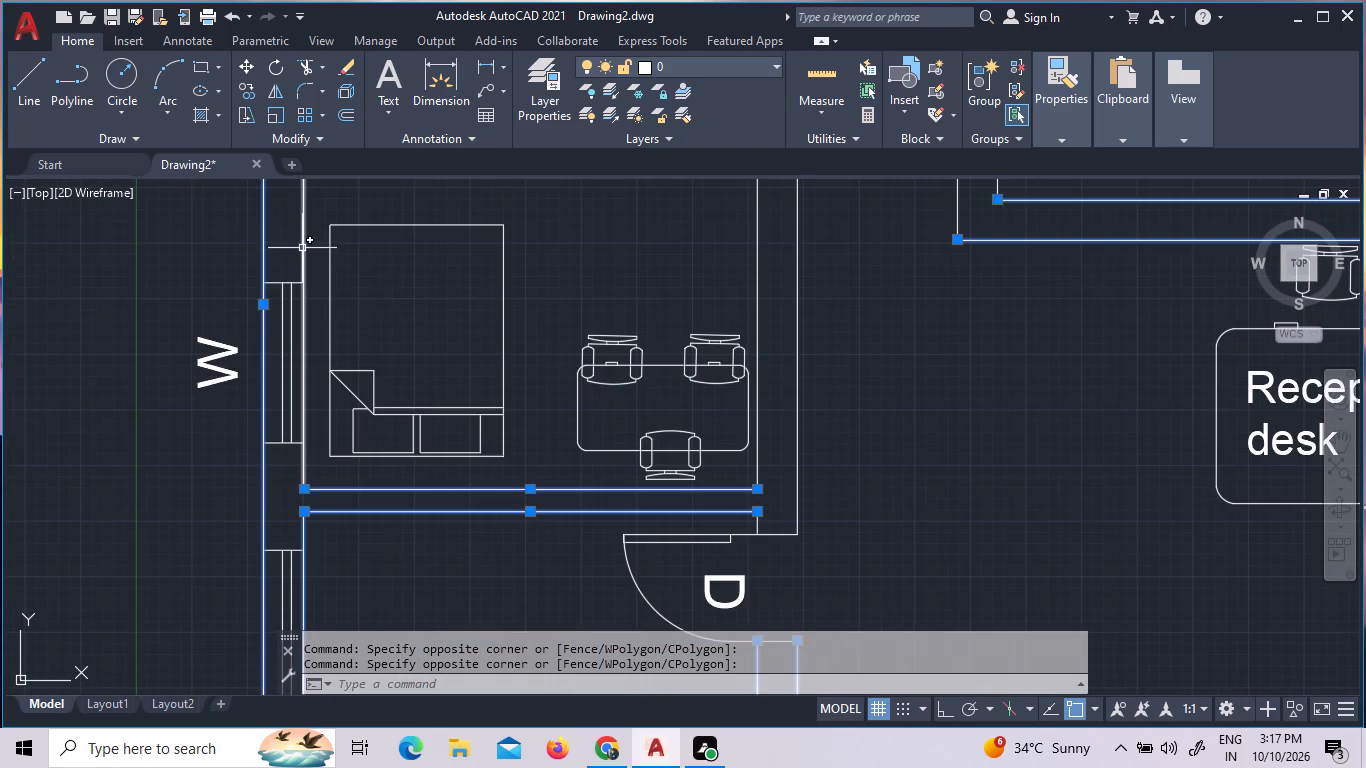
left_click(302, 248)
left_click(830, 312)
left_click(707, 248)
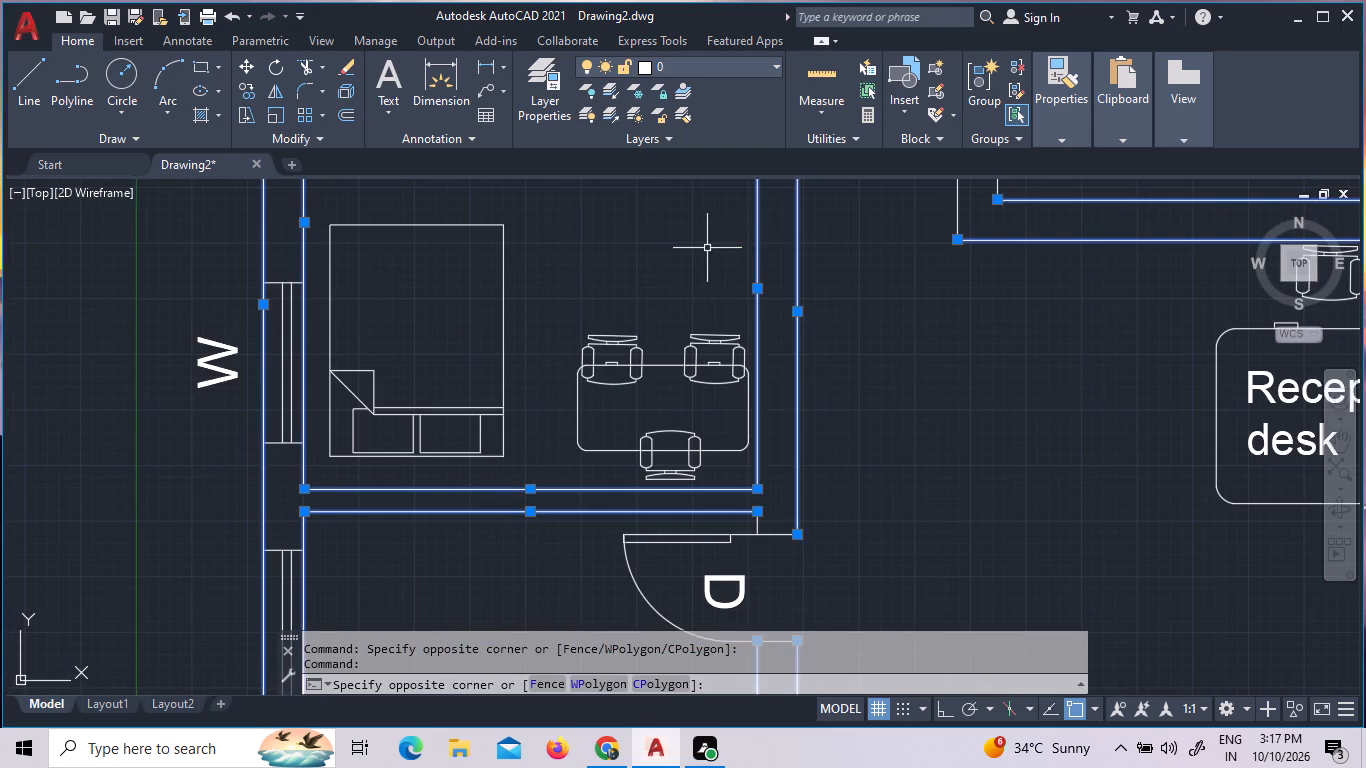
Add the wall lines between Consultation Rooms 2 and 3, and Consultation Room 2's east wall lines, to the selection.
scroll(742, 365, "down", 4)
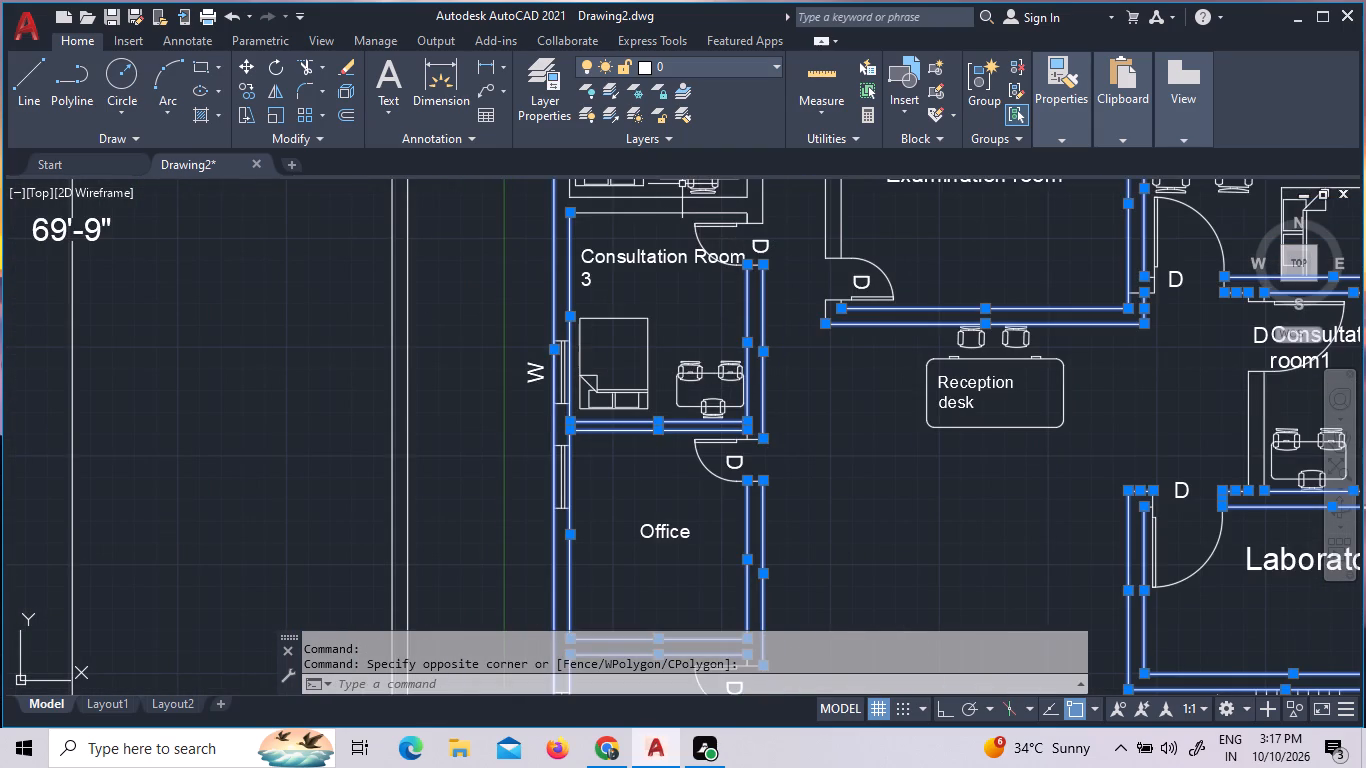
left_click(660, 188)
left_click(645, 234)
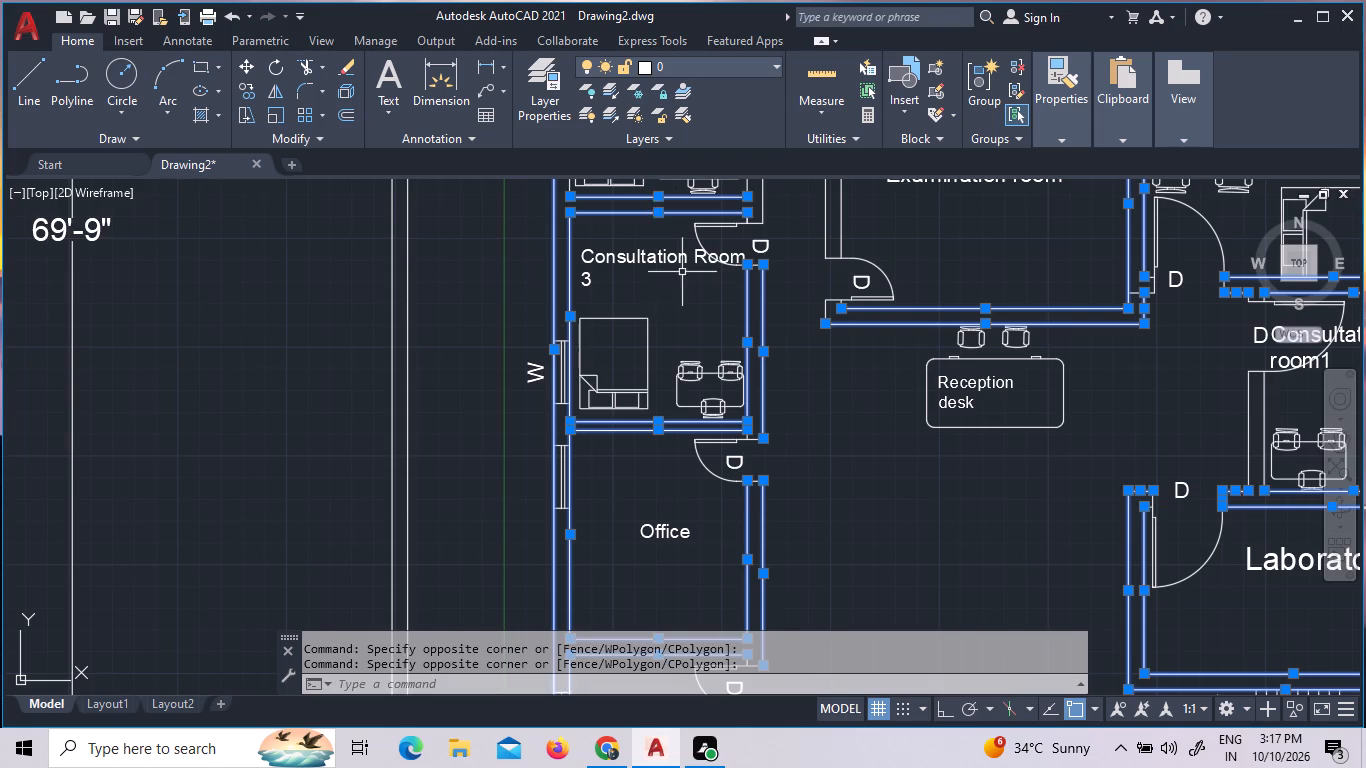
scroll(705, 309, "down", 2)
scroll(685, 217, "up", 2)
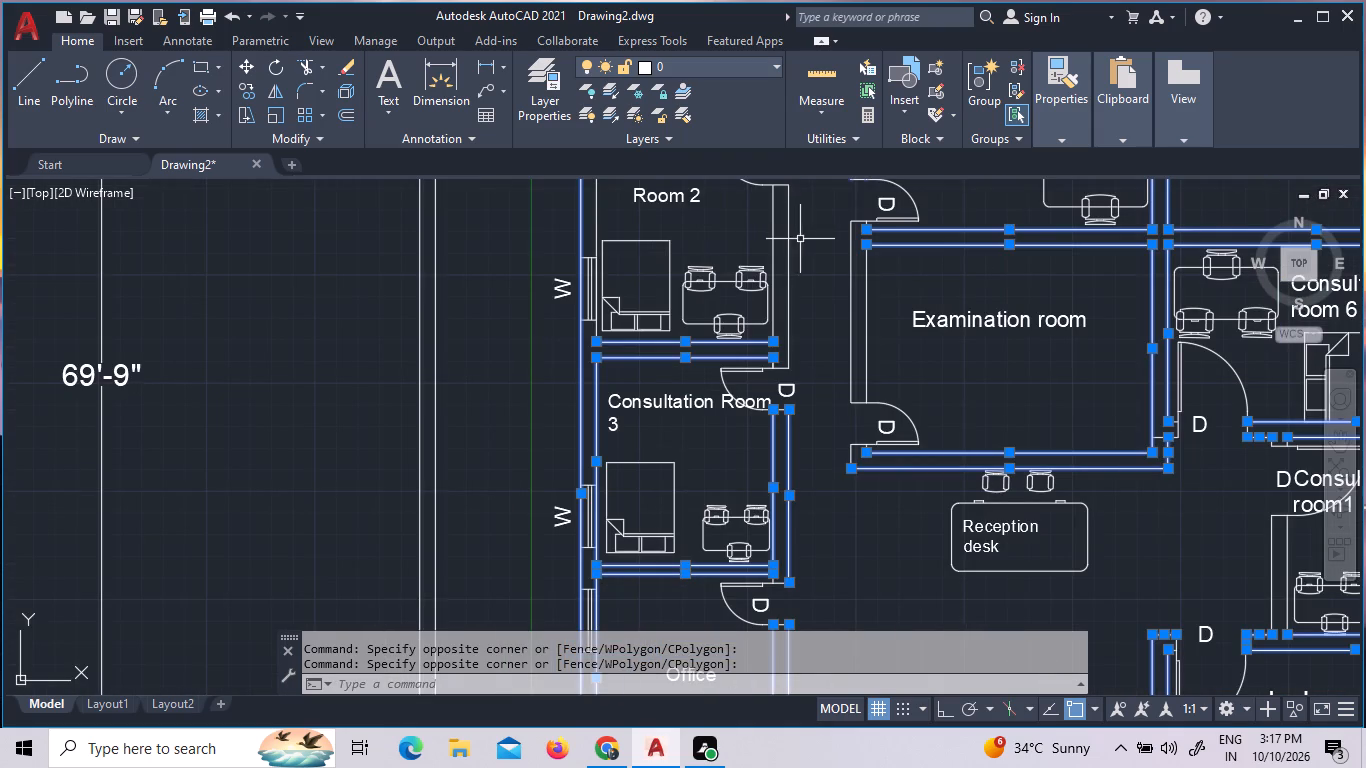
left_click(831, 249)
left_click(711, 196)
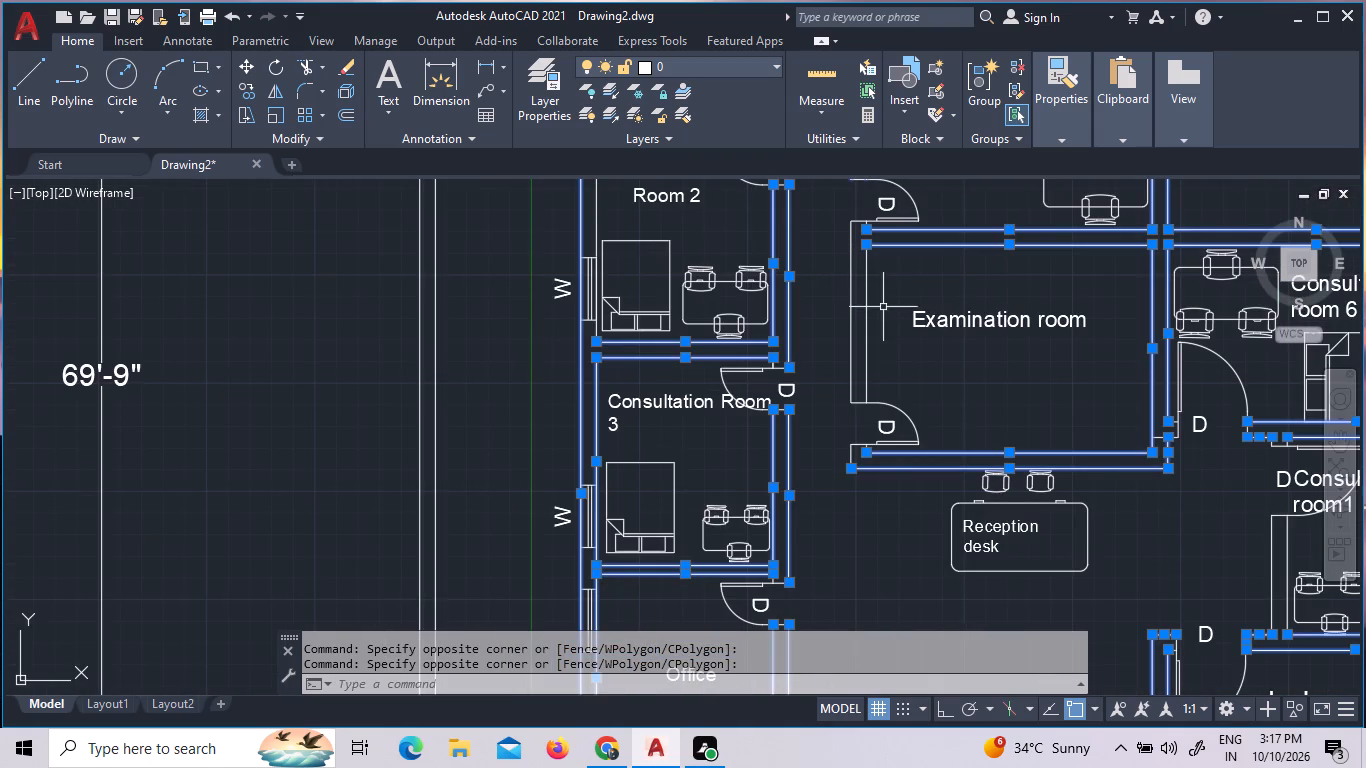
Add the Examination room's west wall lines and the short outer wall line just south of its southwest door to the selection.
left_click(899, 318)
left_click(828, 292)
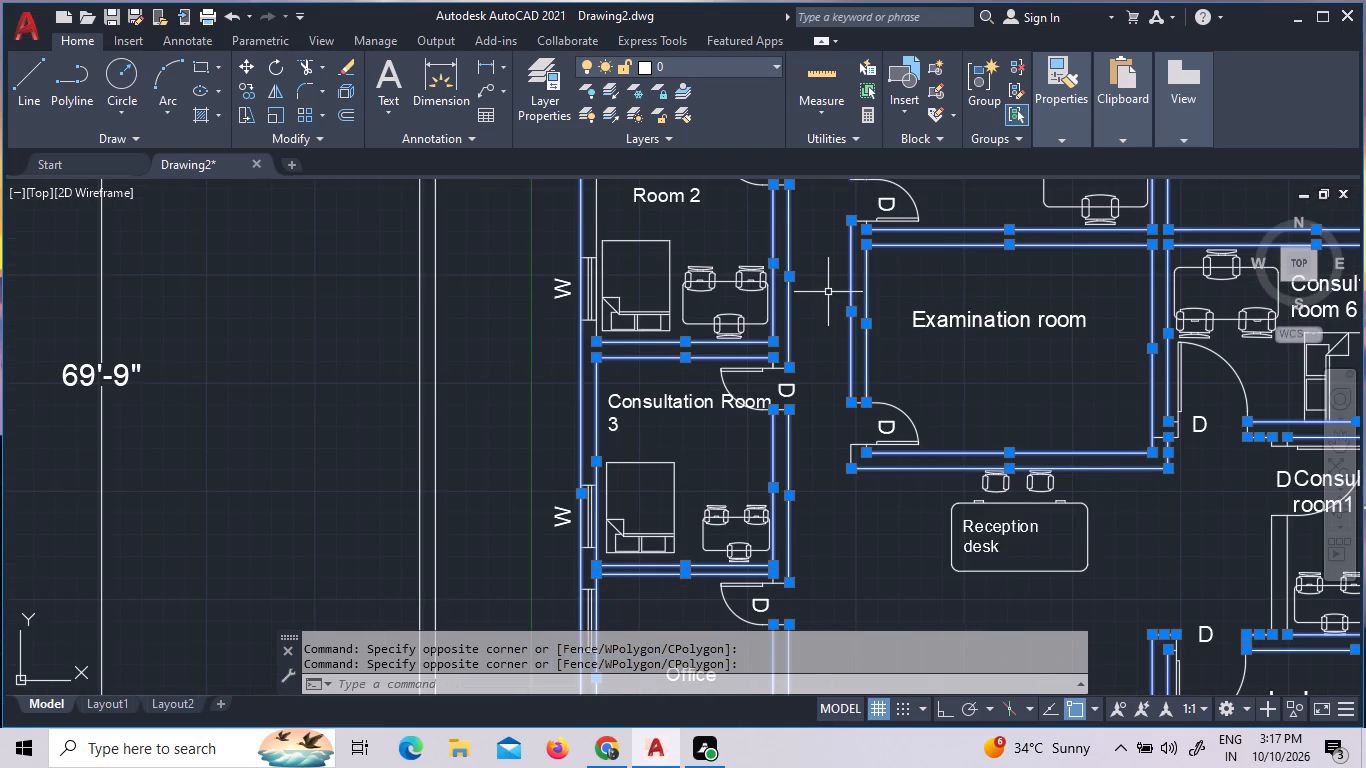
scroll(850, 460, "up", 4)
left_click(862, 452)
left_click(817, 434)
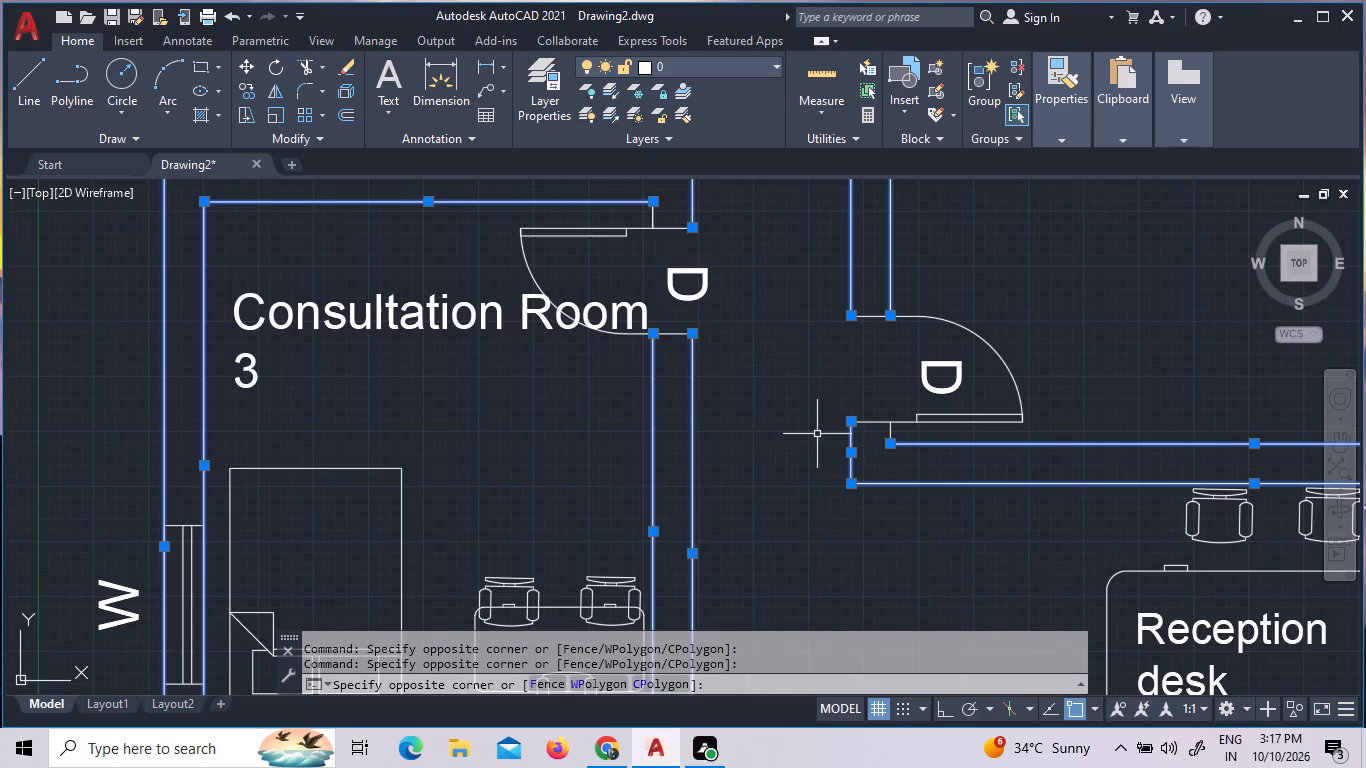
scroll(798, 371, "down", 2)
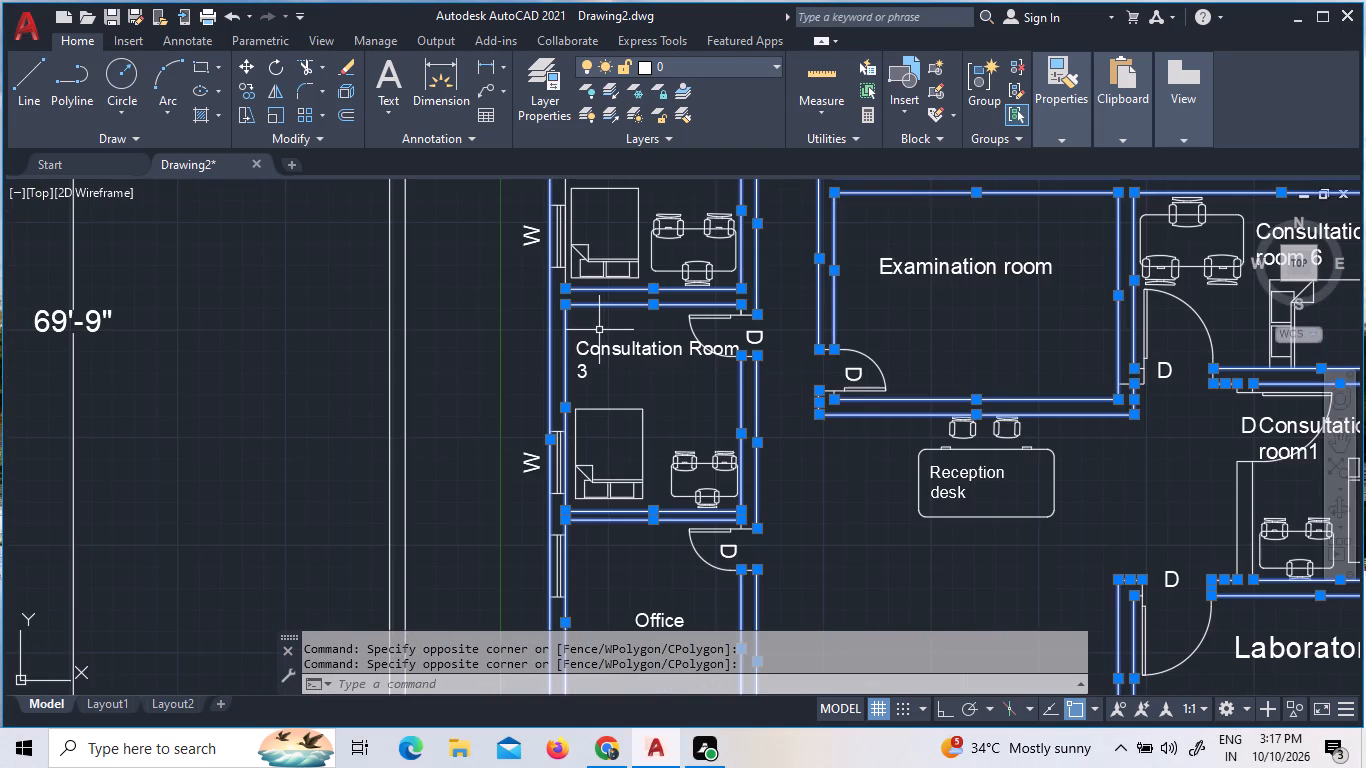
scroll(559, 270, "down", 3)
scroll(578, 218, "up", 5)
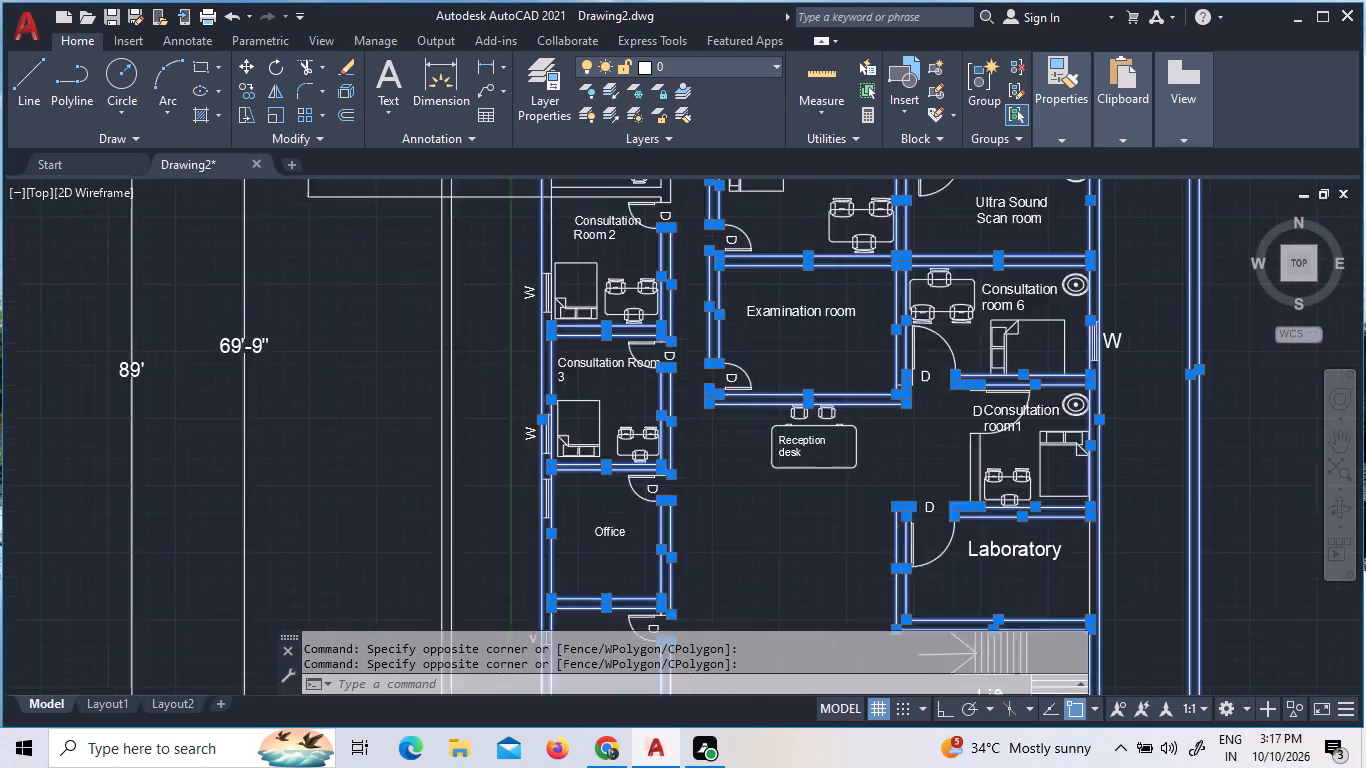
Add Consultation Room 2's inner west wall line and the wall lines between Consultation Rooms 1 and 2 to the selection.
left_click(500, 285)
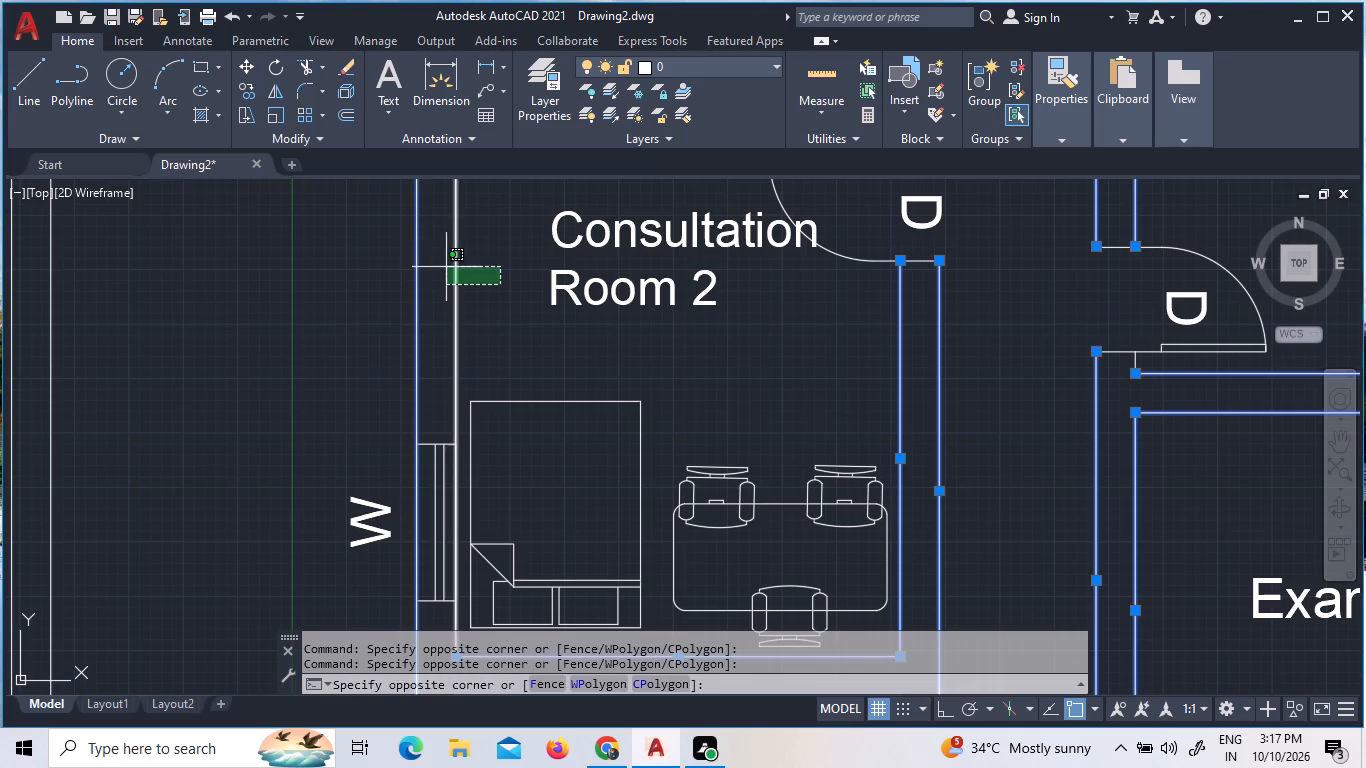
left_click(446, 267)
scroll(588, 376, "down", 3)
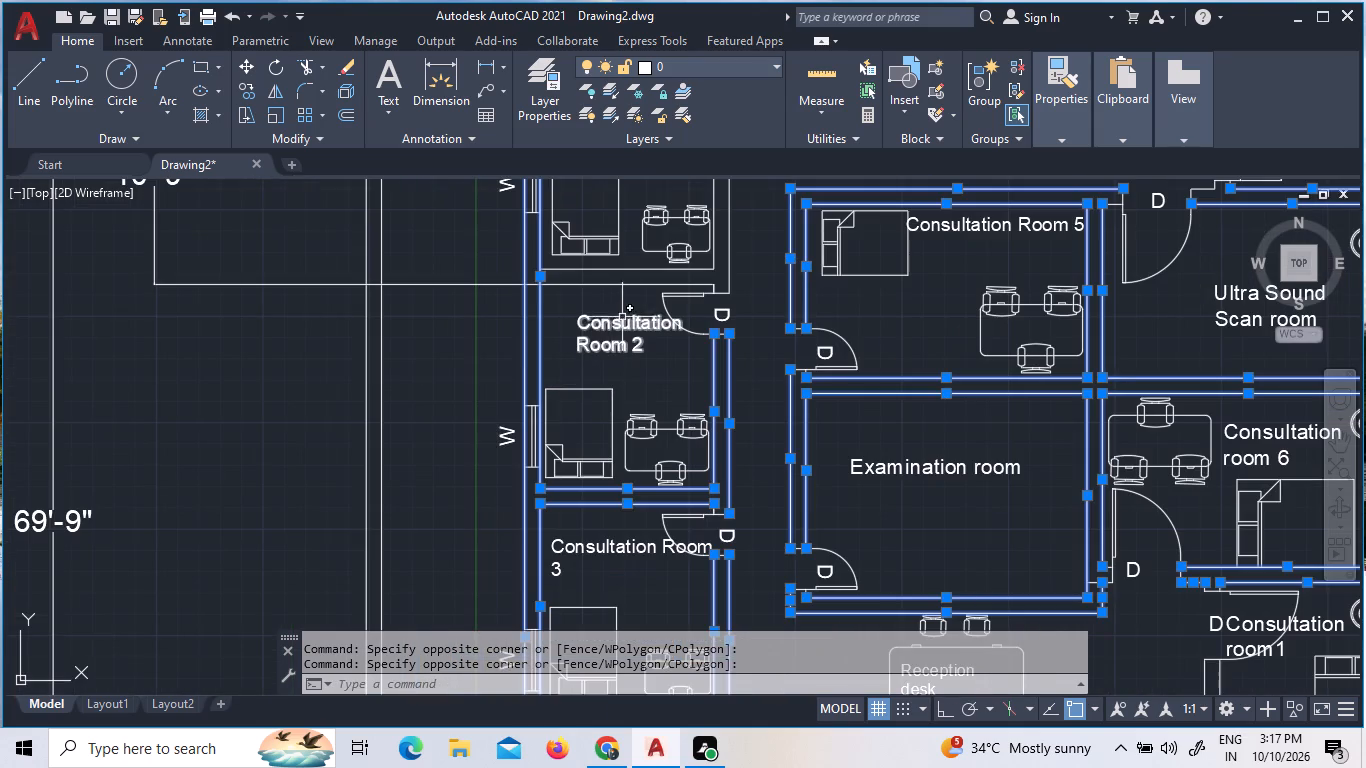
left_click(628, 303)
left_click(596, 264)
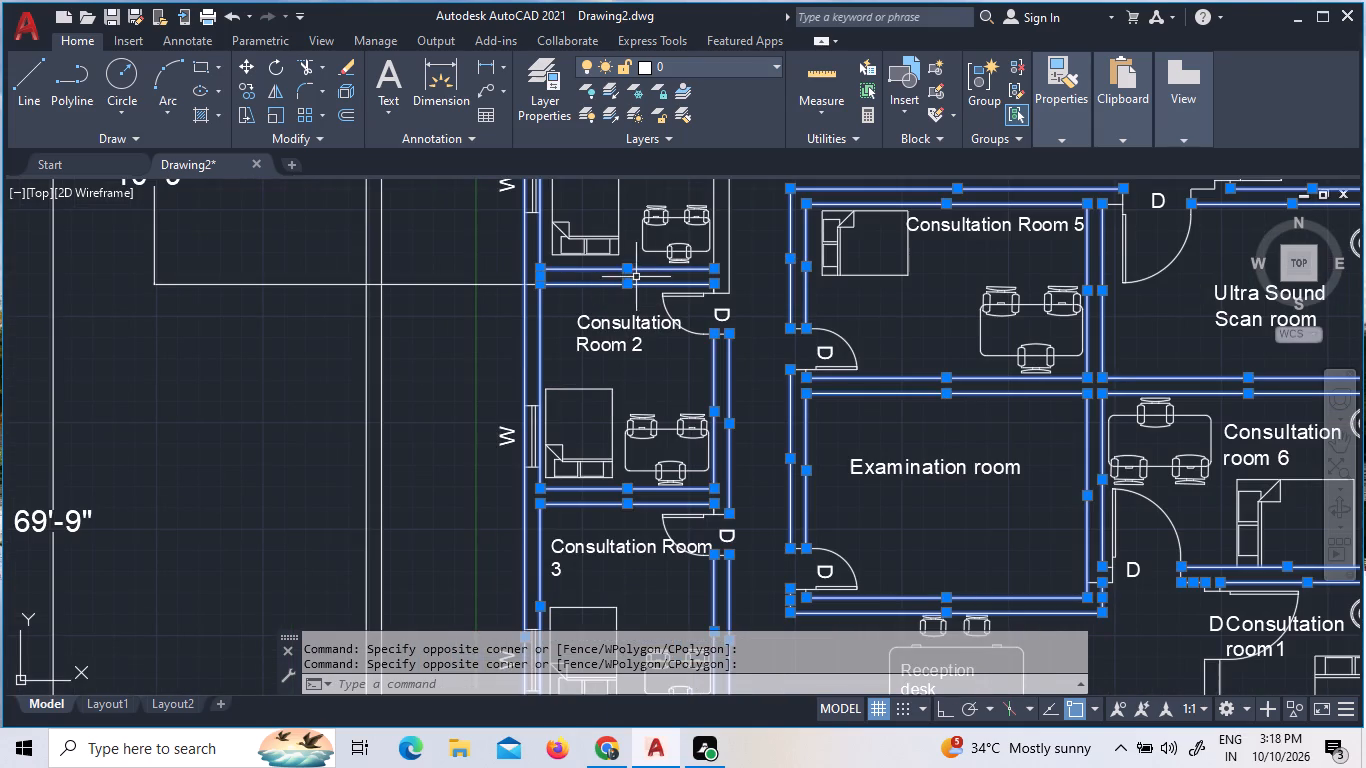
Add Consultation Room 1's east wall lines and the wall lines between that room and the toilet area to the selection.
left_click(749, 200)
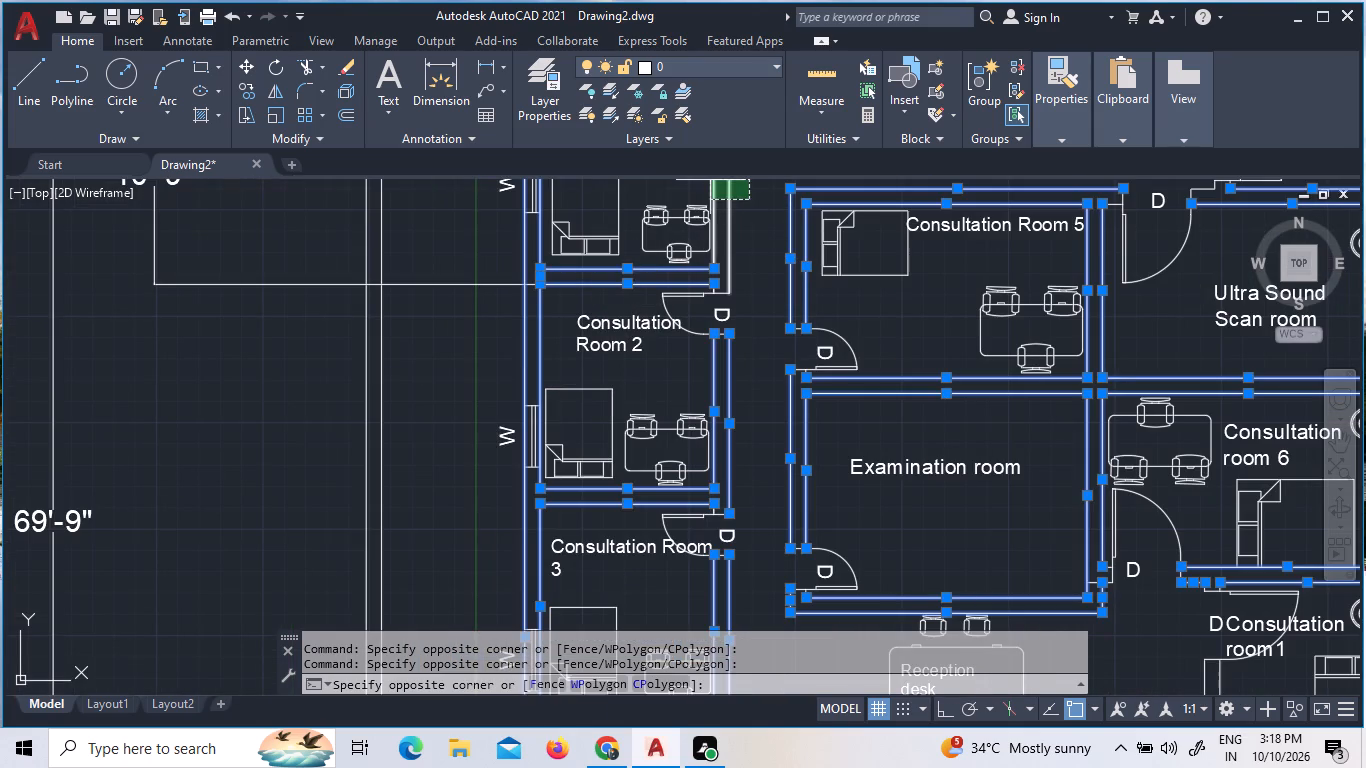
left_click(709, 179)
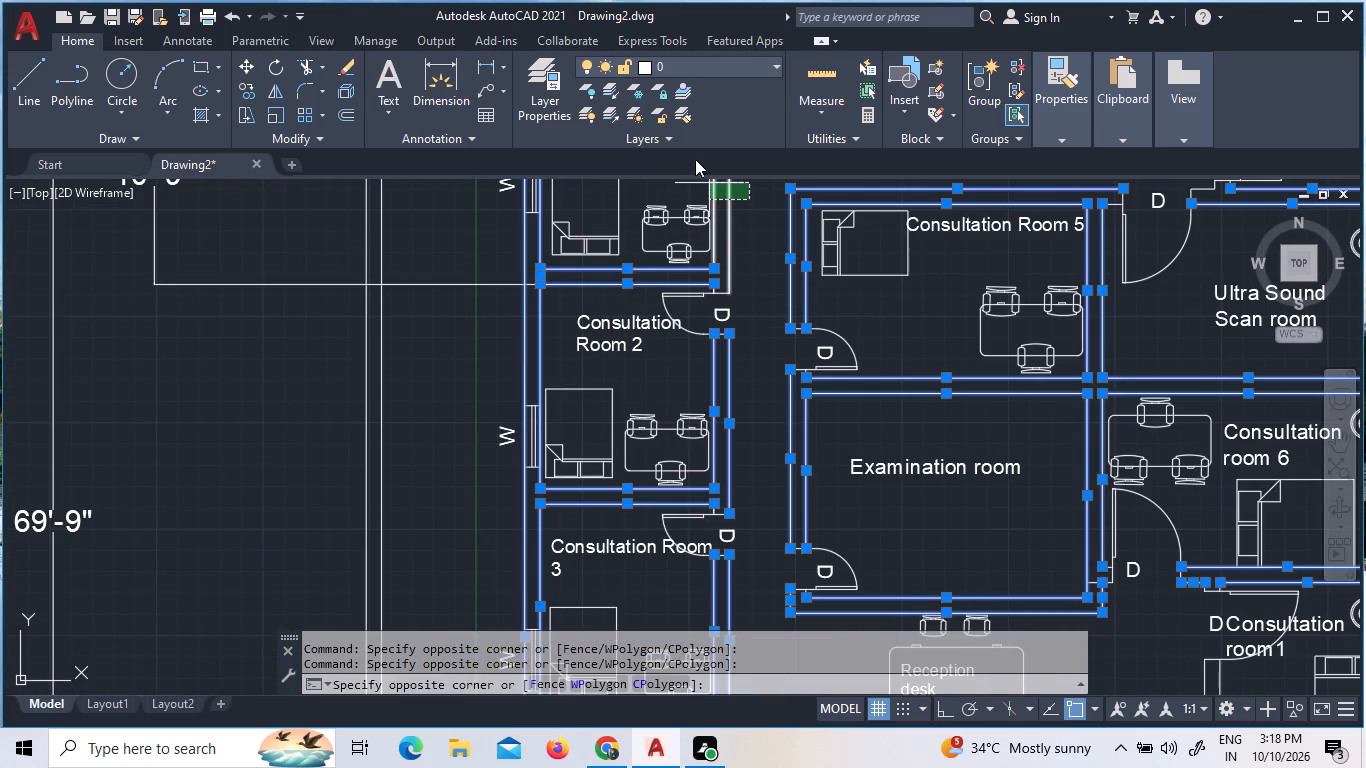
left_click(695, 159)
left_click(700, 188)
scroll(727, 317, "down", 3)
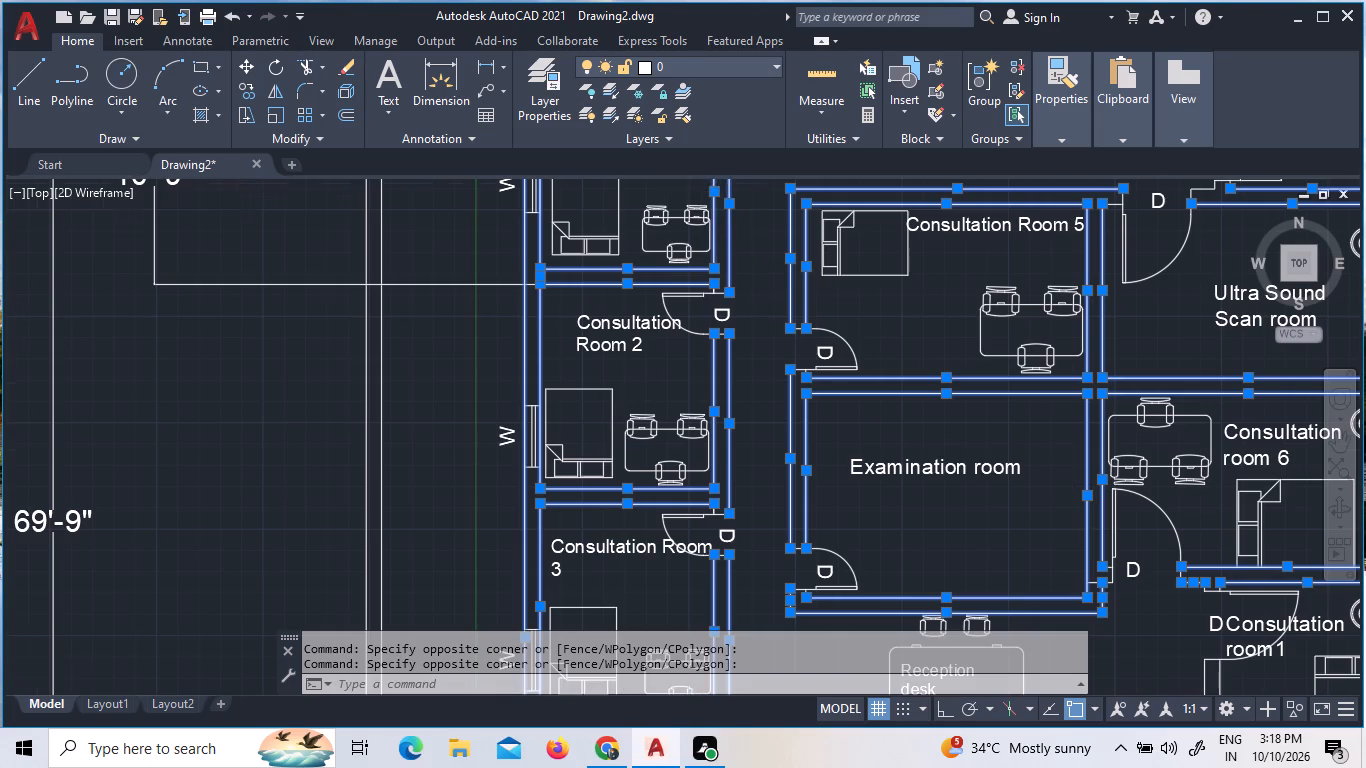
scroll(680, 202, "up", 4)
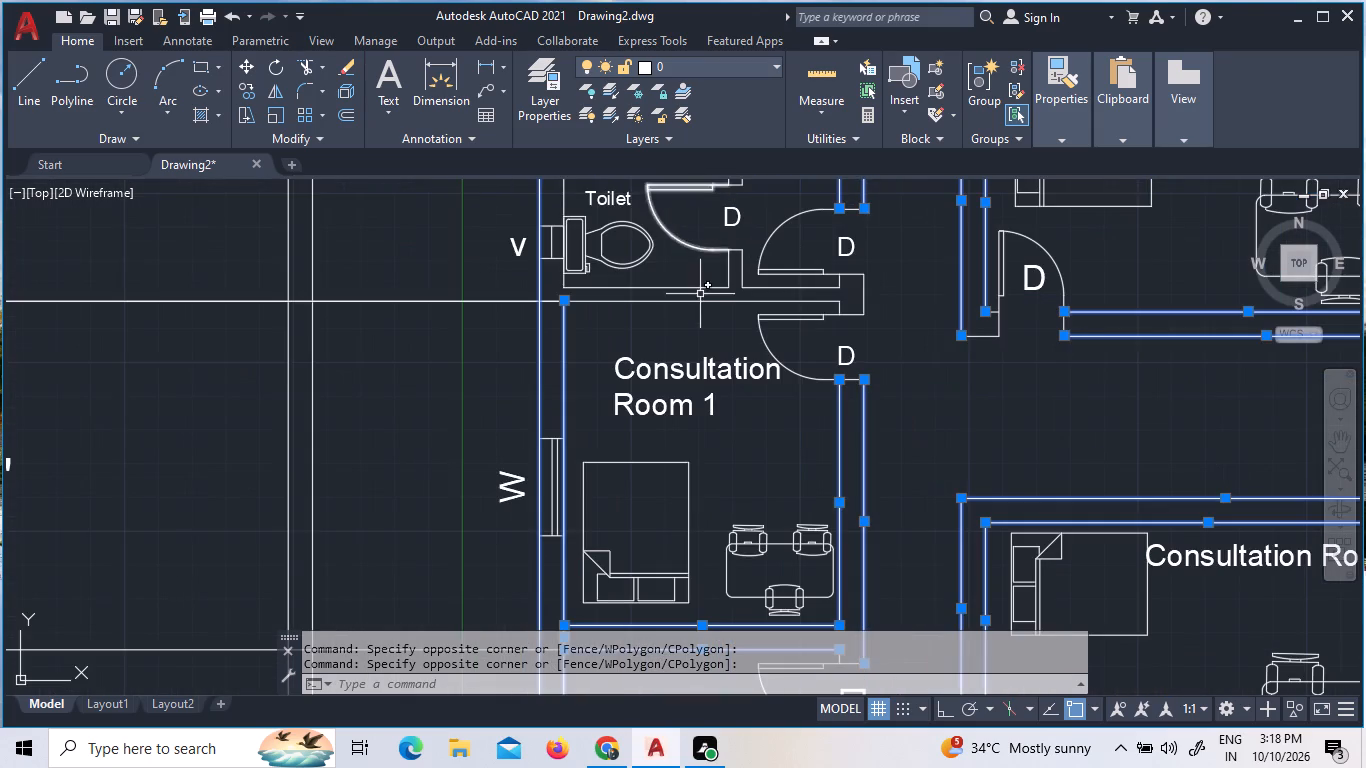
left_click(703, 321)
left_click(668, 265)
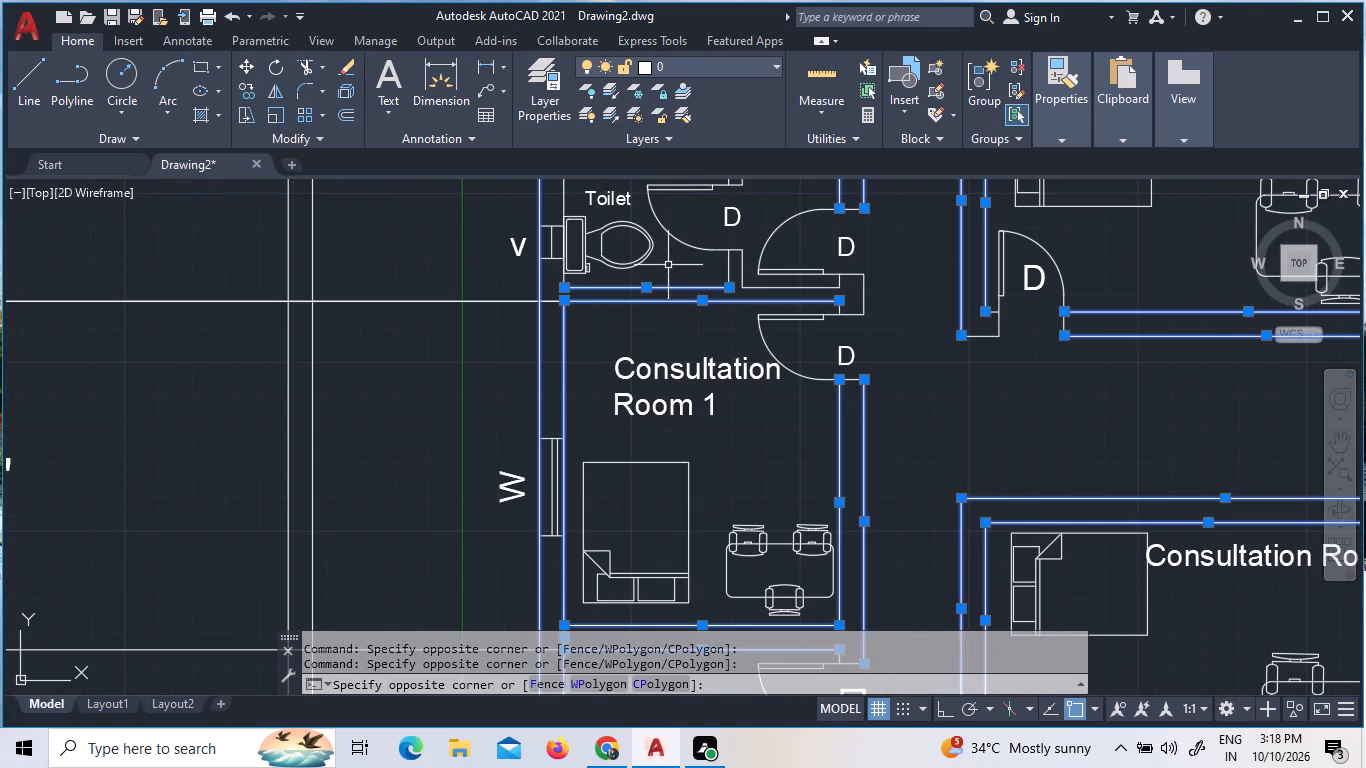
scroll(759, 293, "up", 2)
left_click(767, 288)
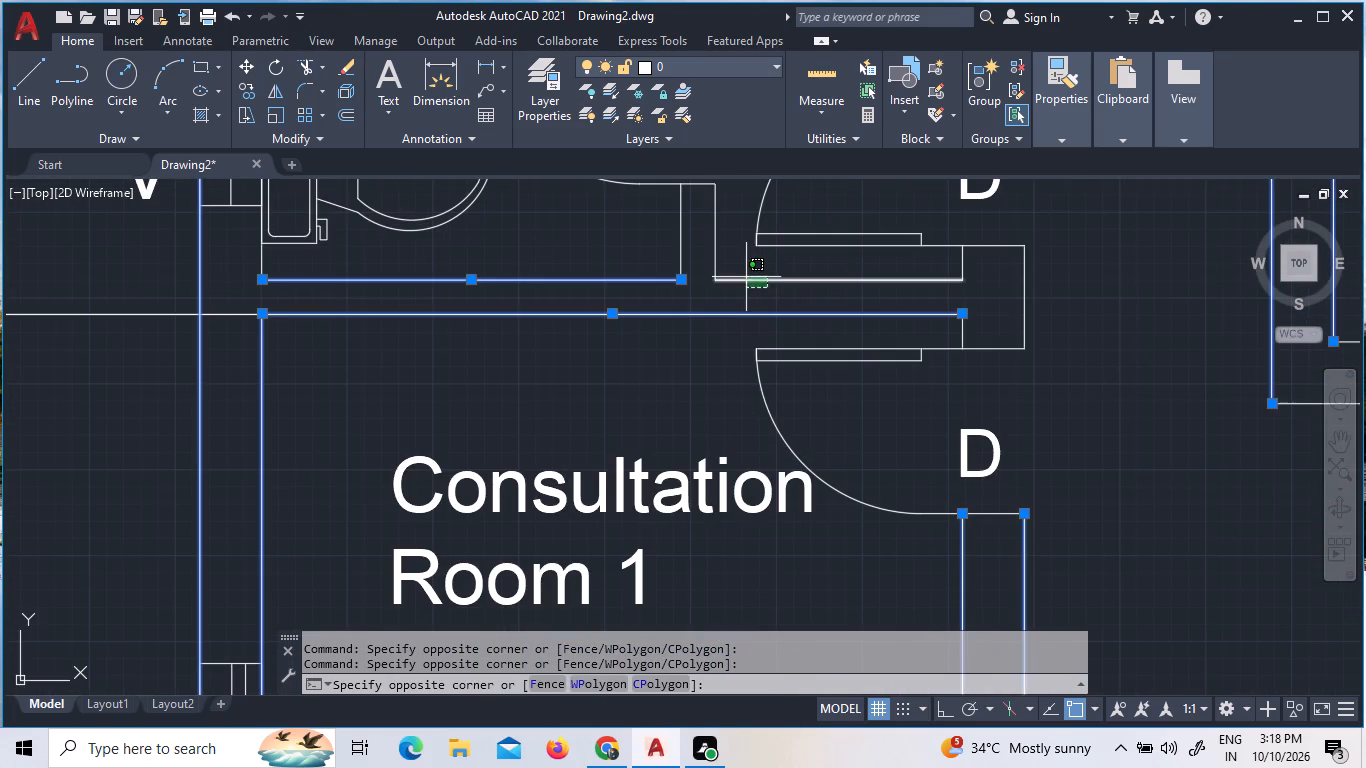
left_click(746, 277)
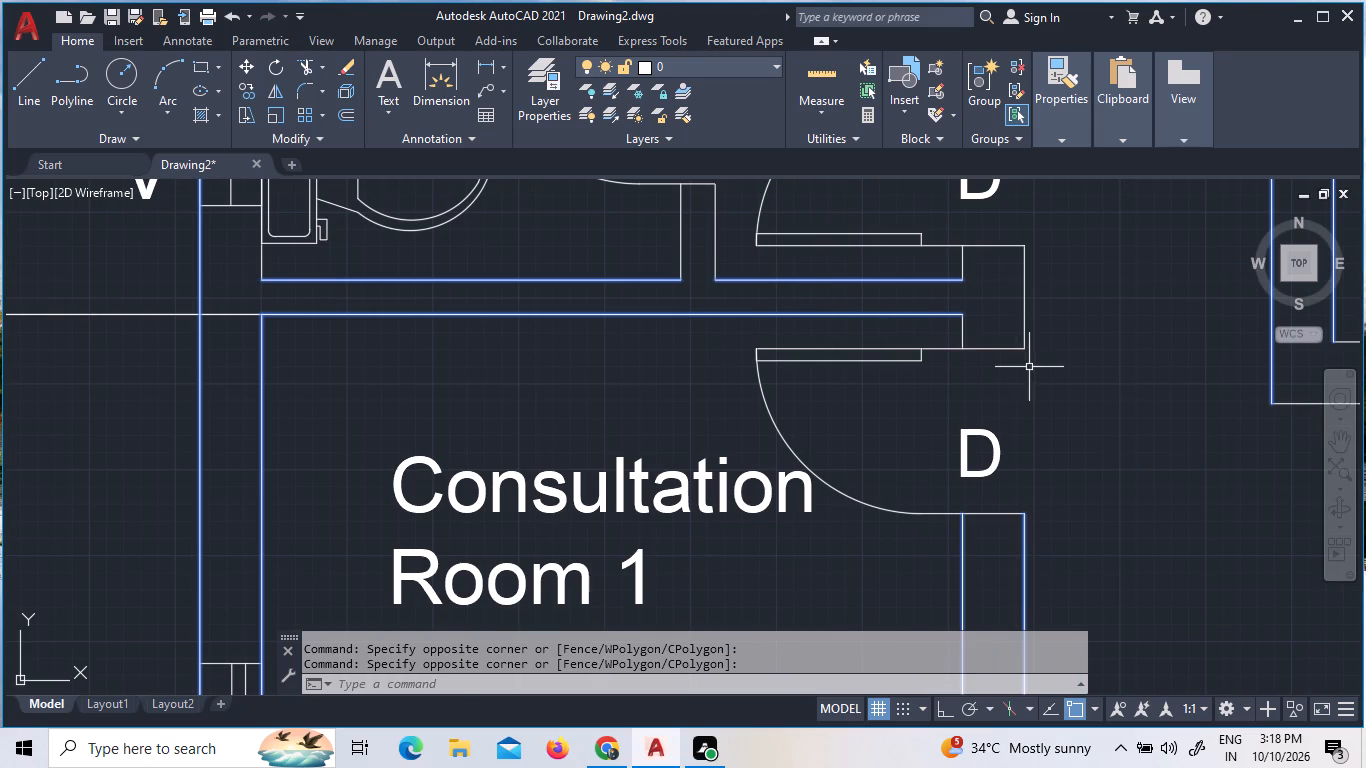
Add the east, south and short inner lines of the wall stub between the Consultation Room 1 and toilet area doors.
left_click(1029, 367)
left_click(987, 292)
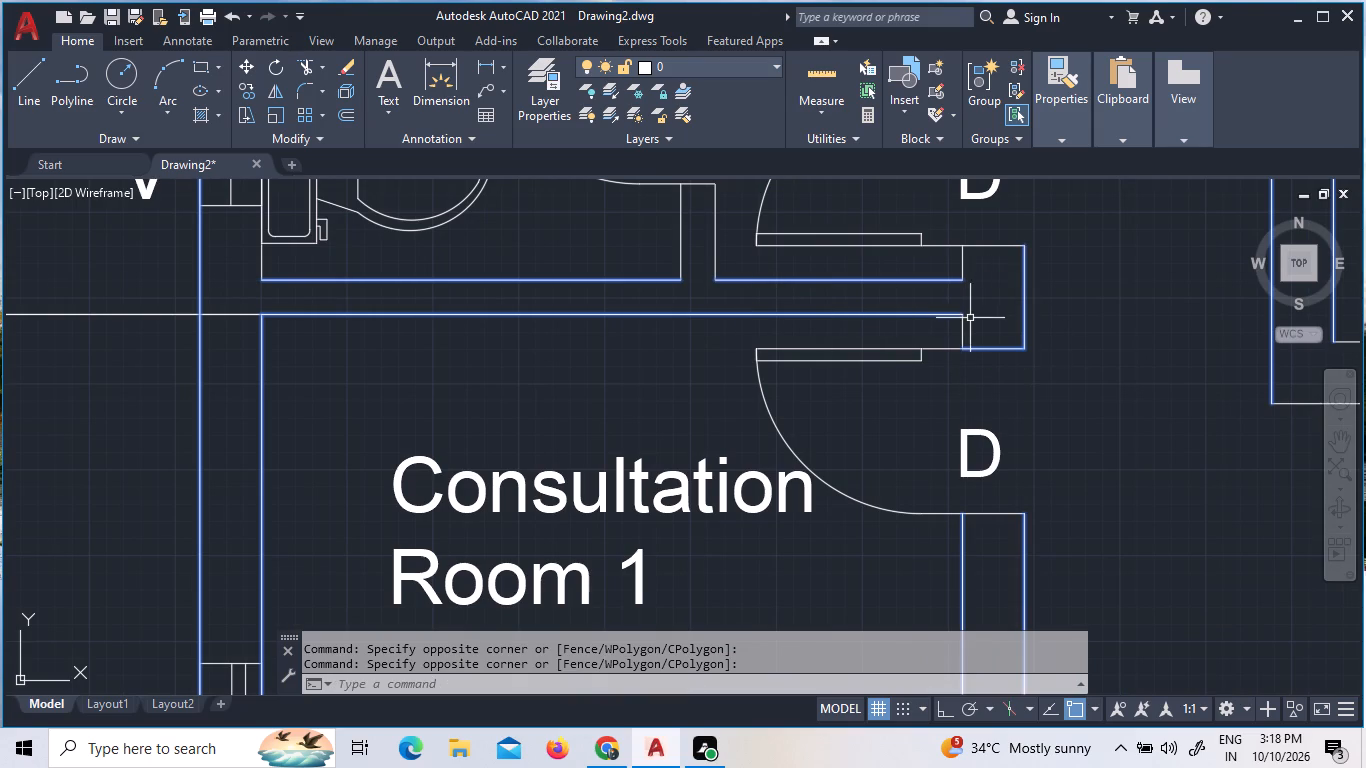
left_click(960, 325)
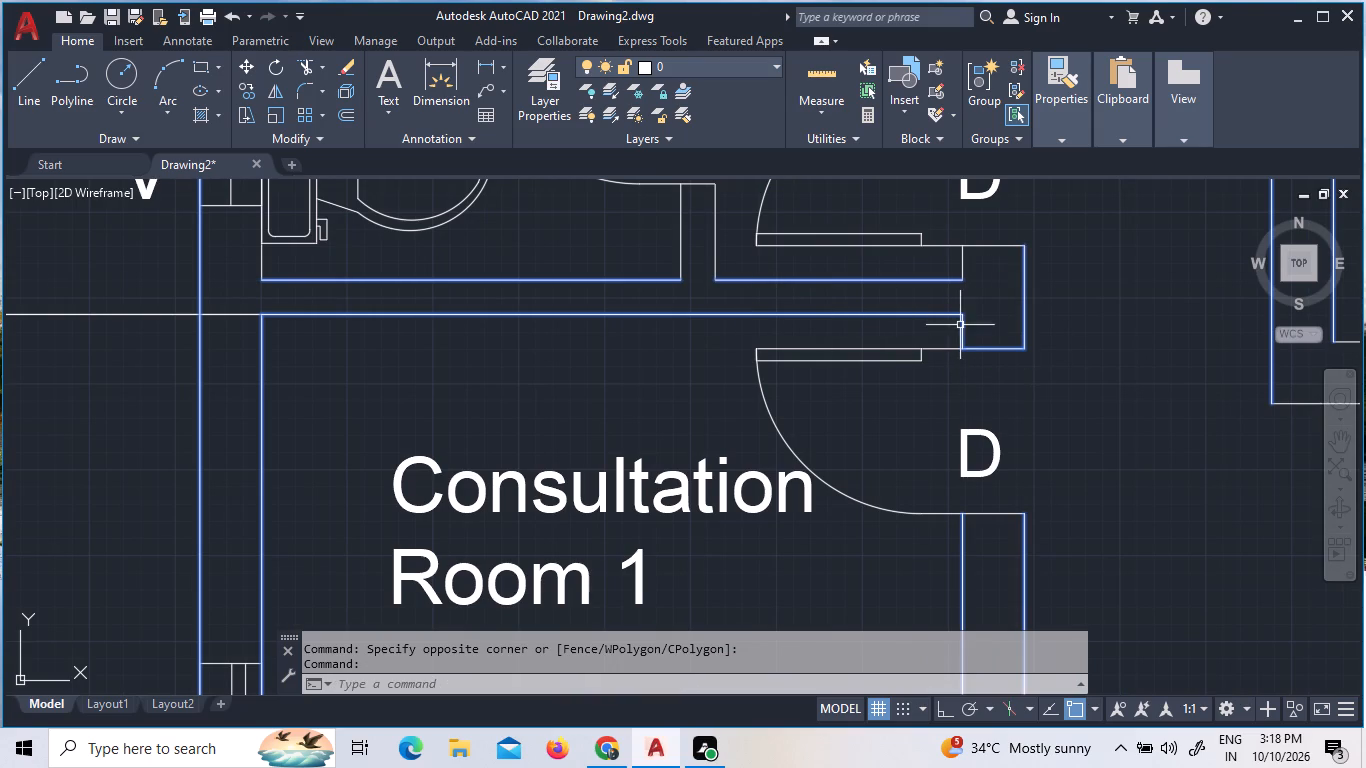
left_click(962, 269)
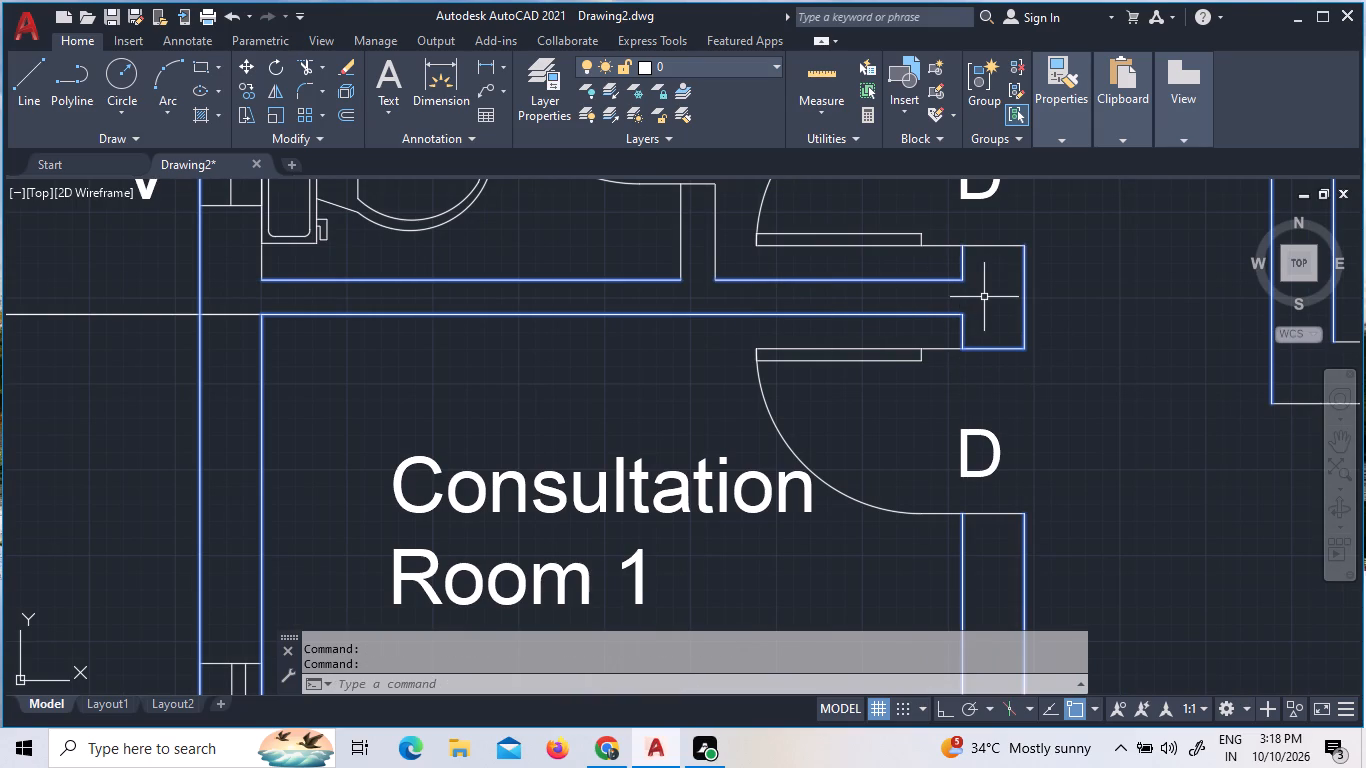
Add the short wall-end lines beside Consultation Room 4's southwest door and on both sides of the toilet area's entrance door.
scroll(984, 297, "down", 4)
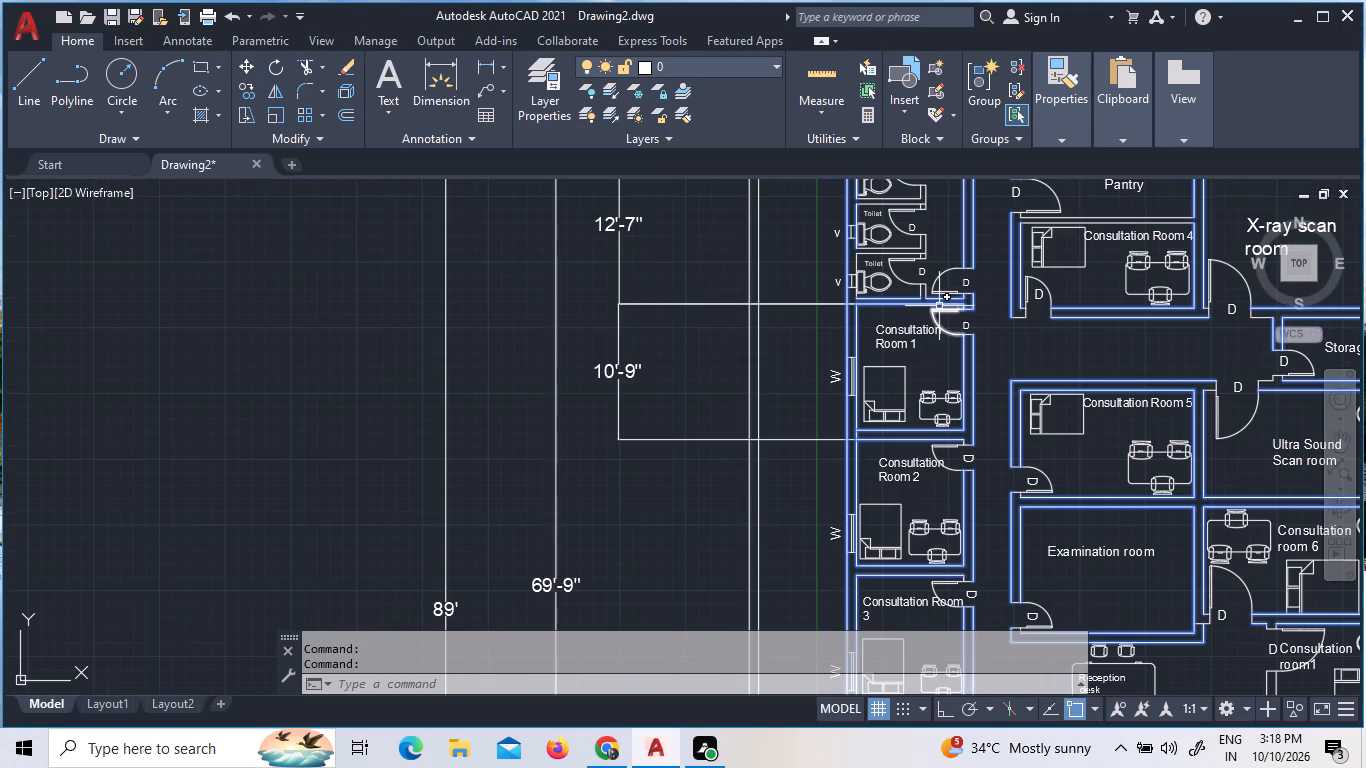
scroll(937, 304, "down", 1)
scroll(903, 240, "up", 3)
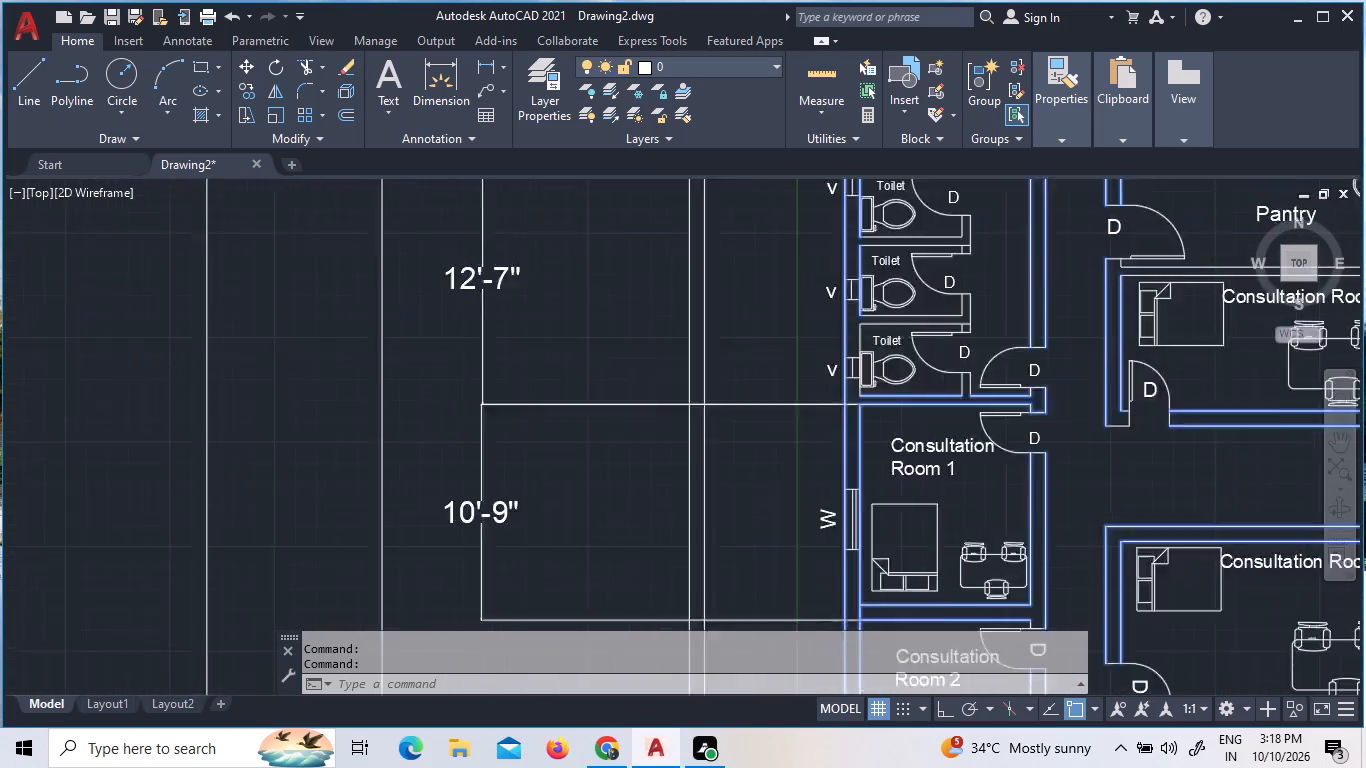
scroll(904, 241, "down", 3)
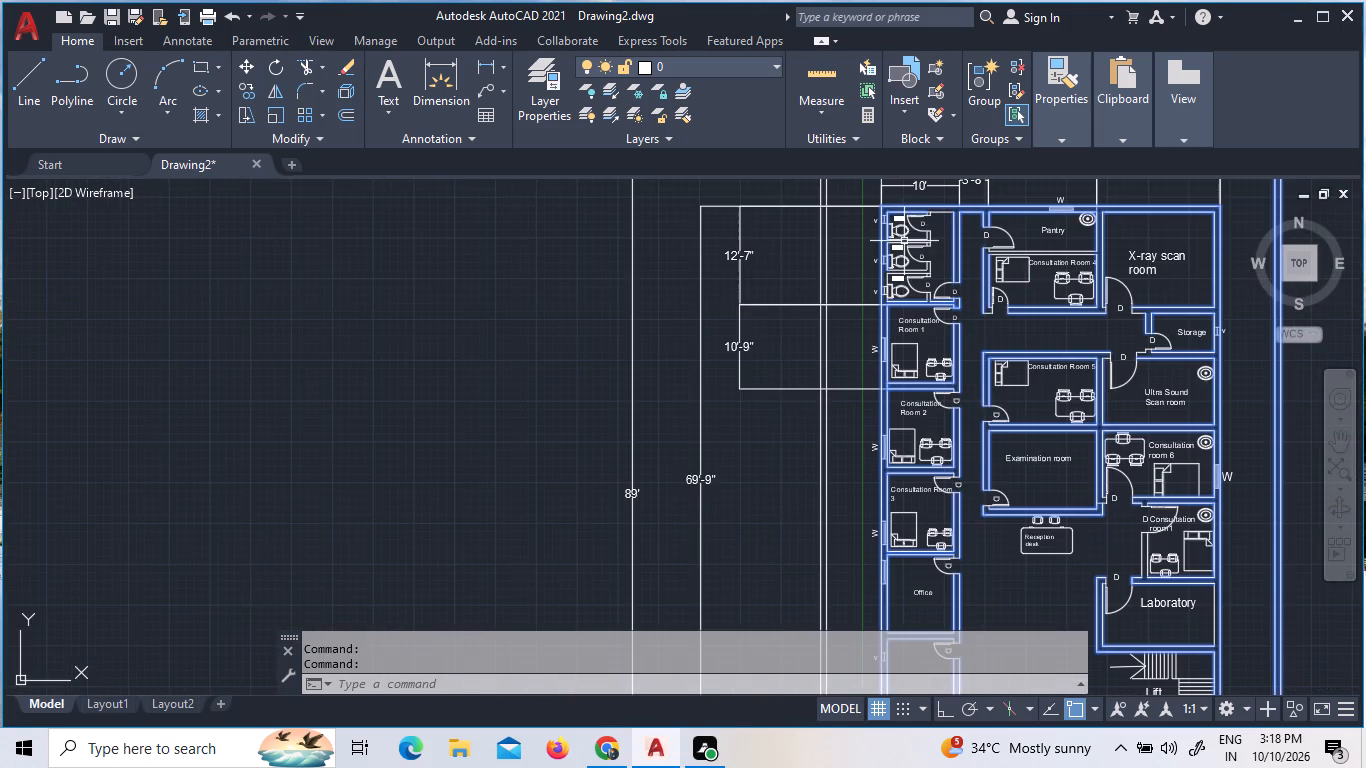
scroll(1013, 268, "up", 4)
scroll(1013, 268, "down", 1)
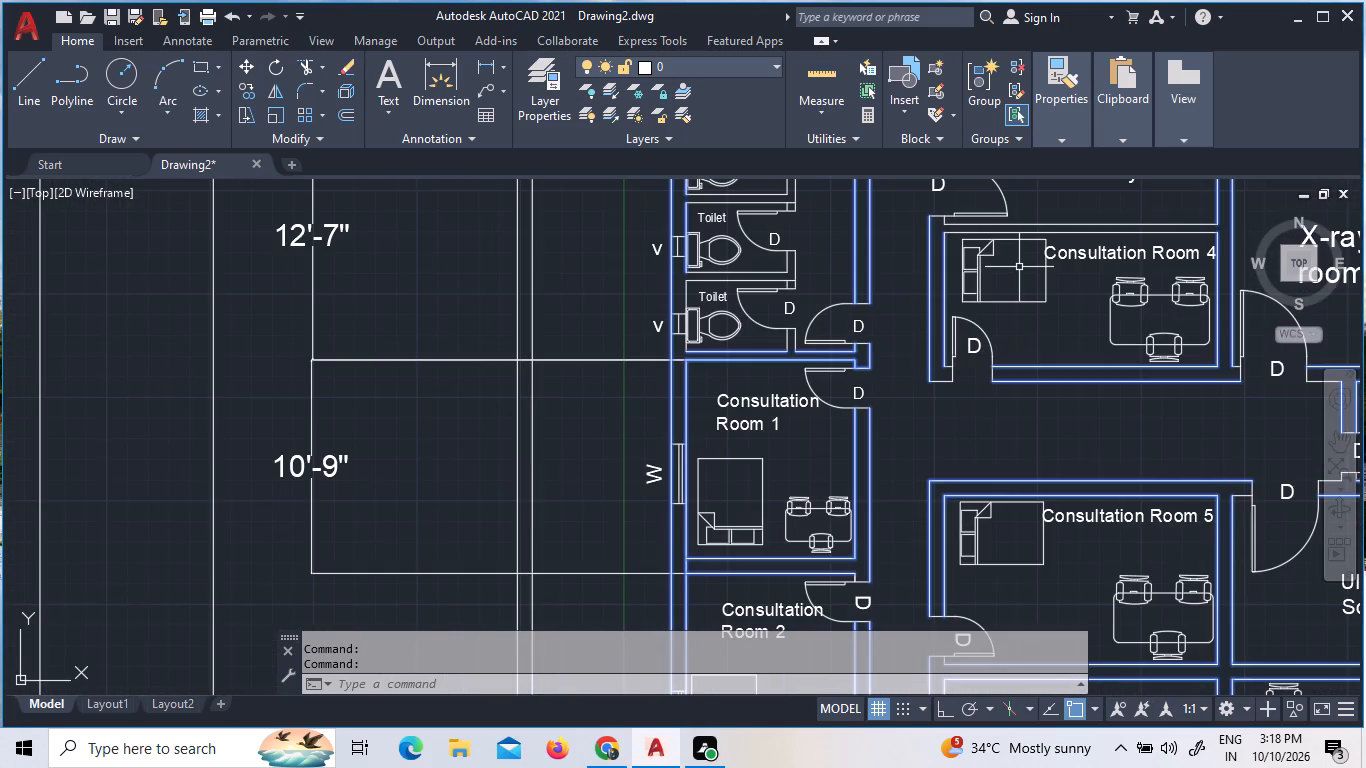
scroll(1062, 267, "down", 2)
scroll(973, 307, "up", 3)
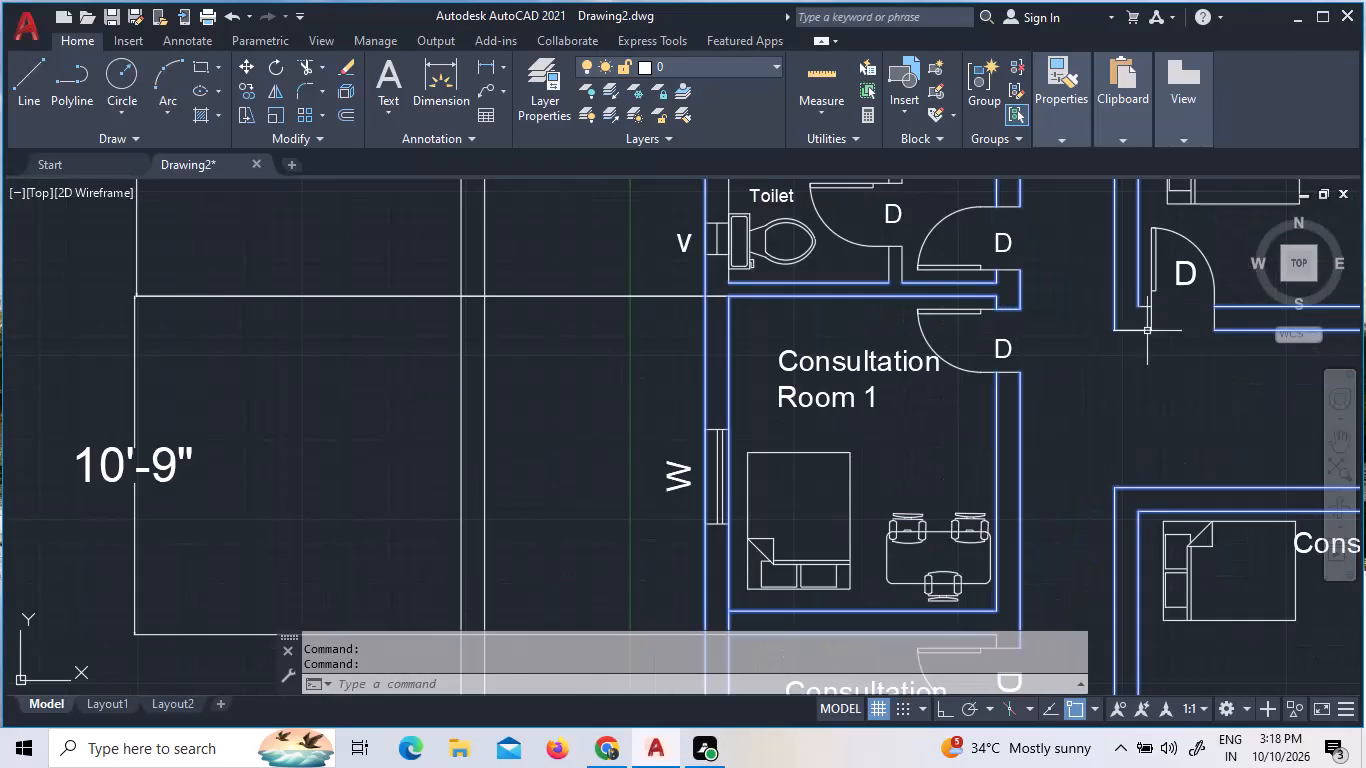
left_click(1180, 336)
left_click(1135, 325)
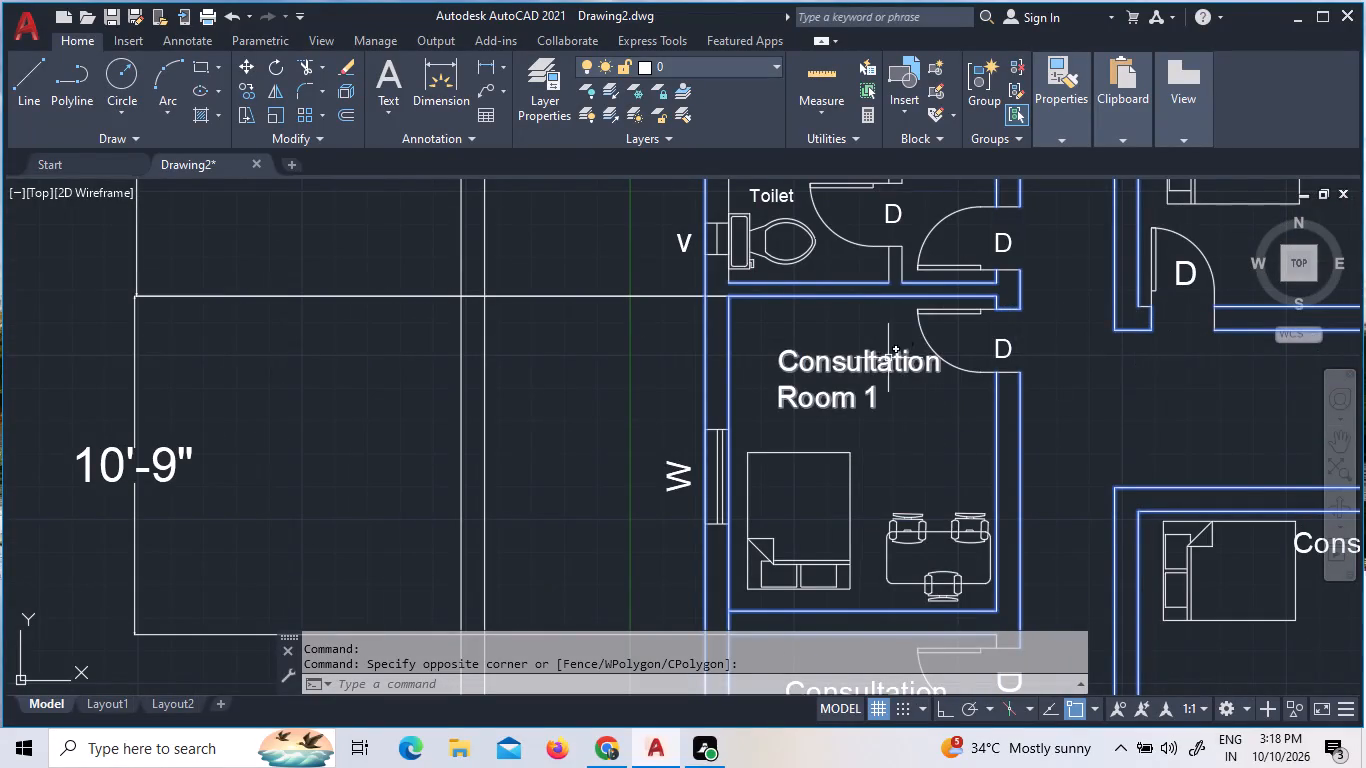
left_click(1007, 270)
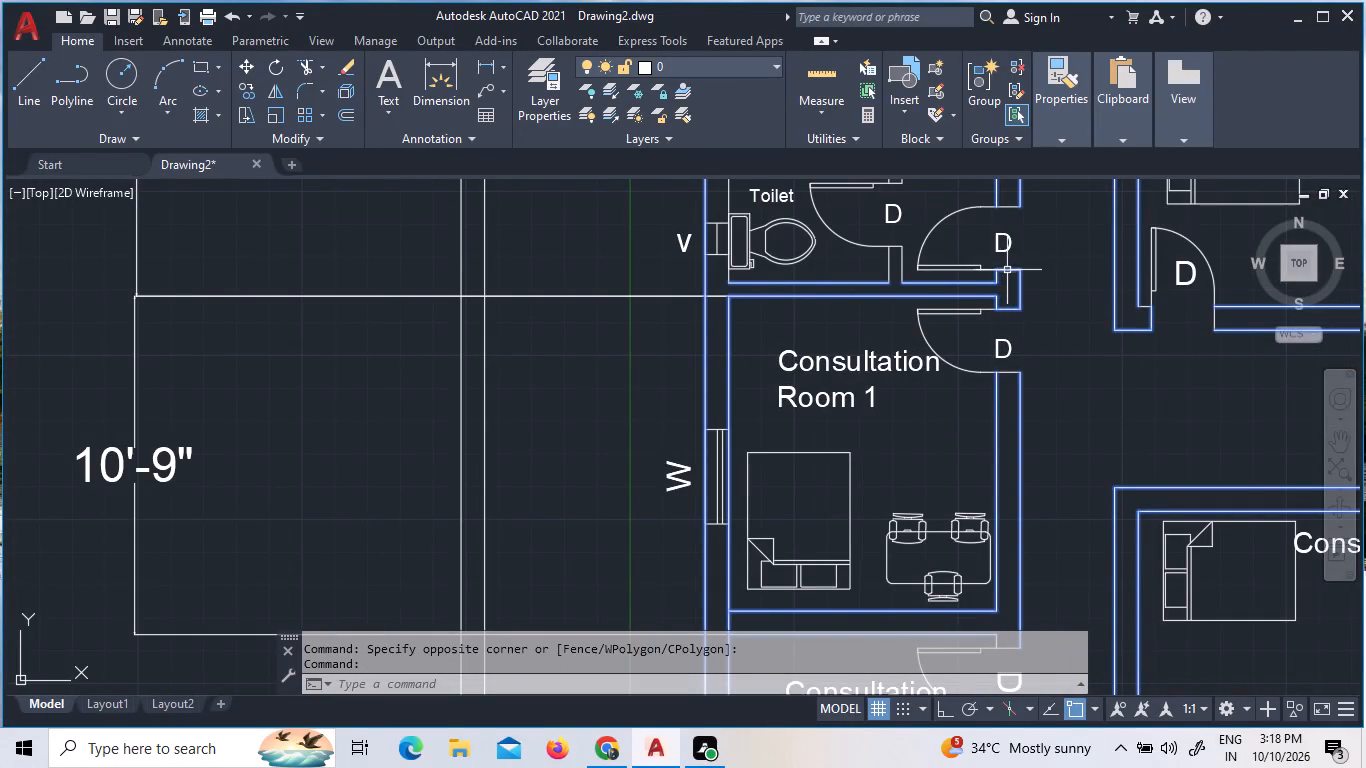
left_click(1017, 210)
left_click(1007, 202)
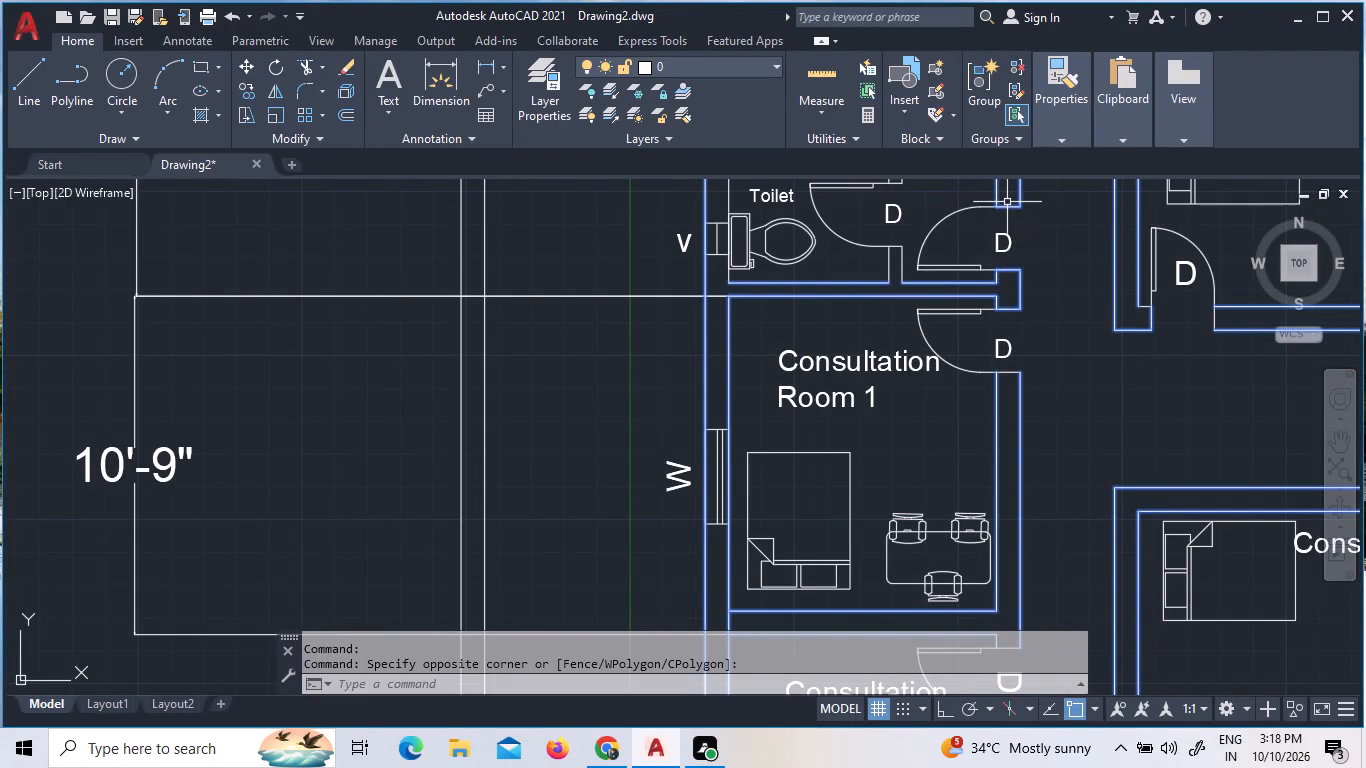
Add the double north and west lines of the outer boundary wall around the building to the selection.
scroll(470, 646, "down", 4)
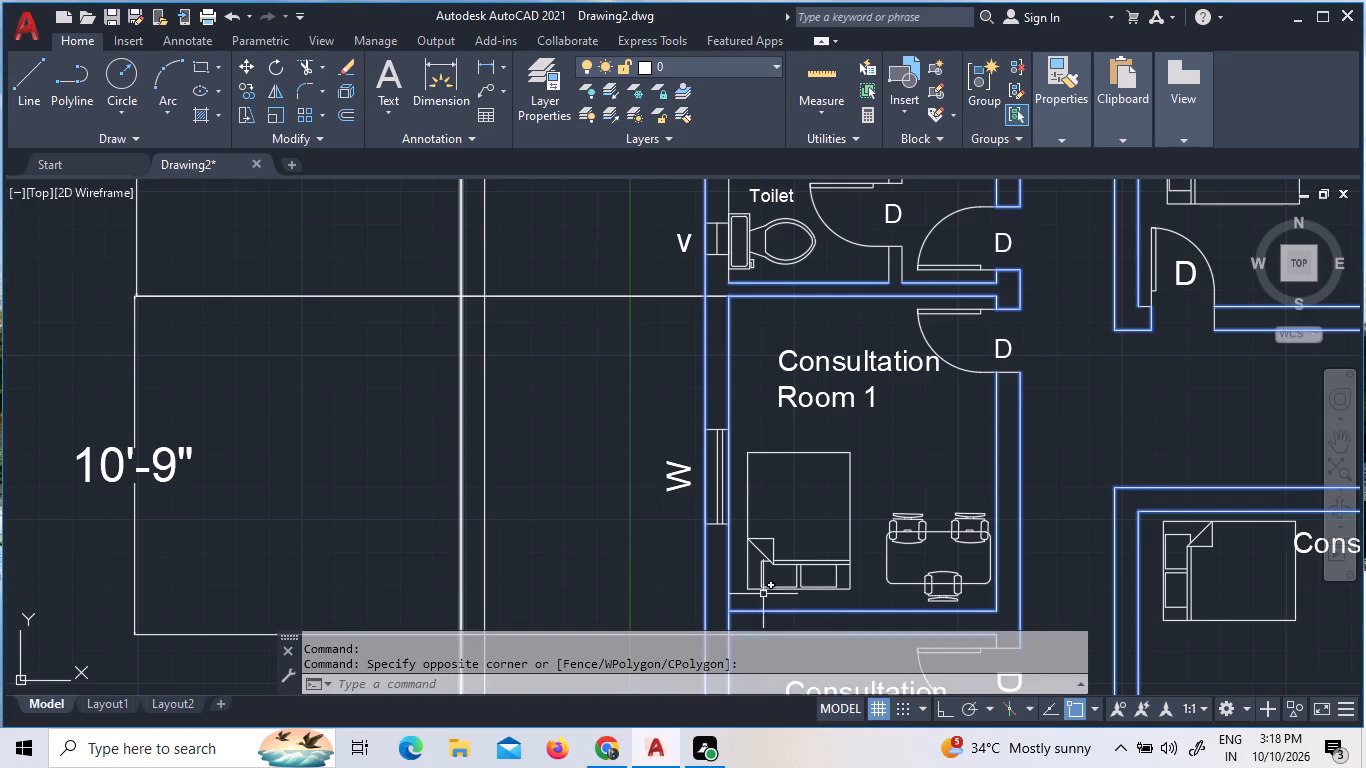
scroll(856, 481, "down", 4)
scroll(1042, 364, "up", 3)
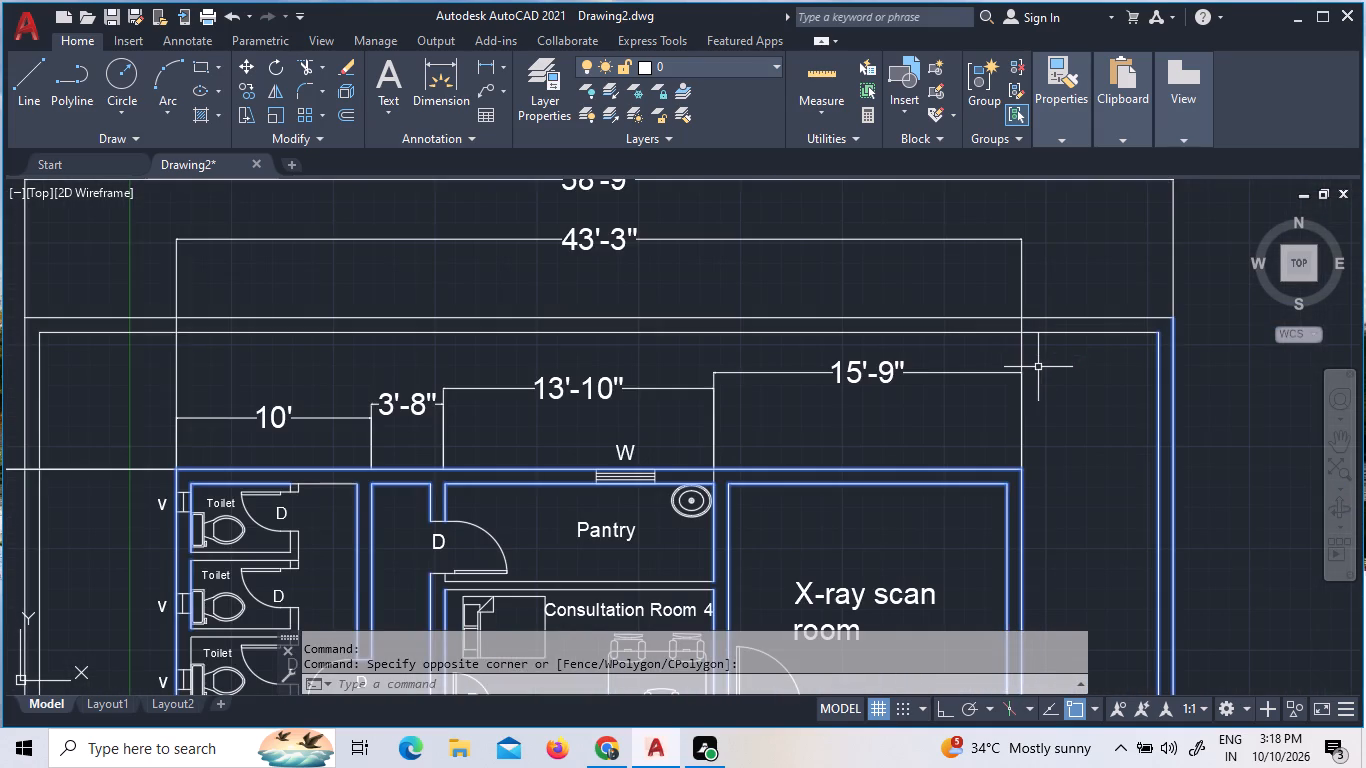
left_click(931, 353)
left_click(832, 317)
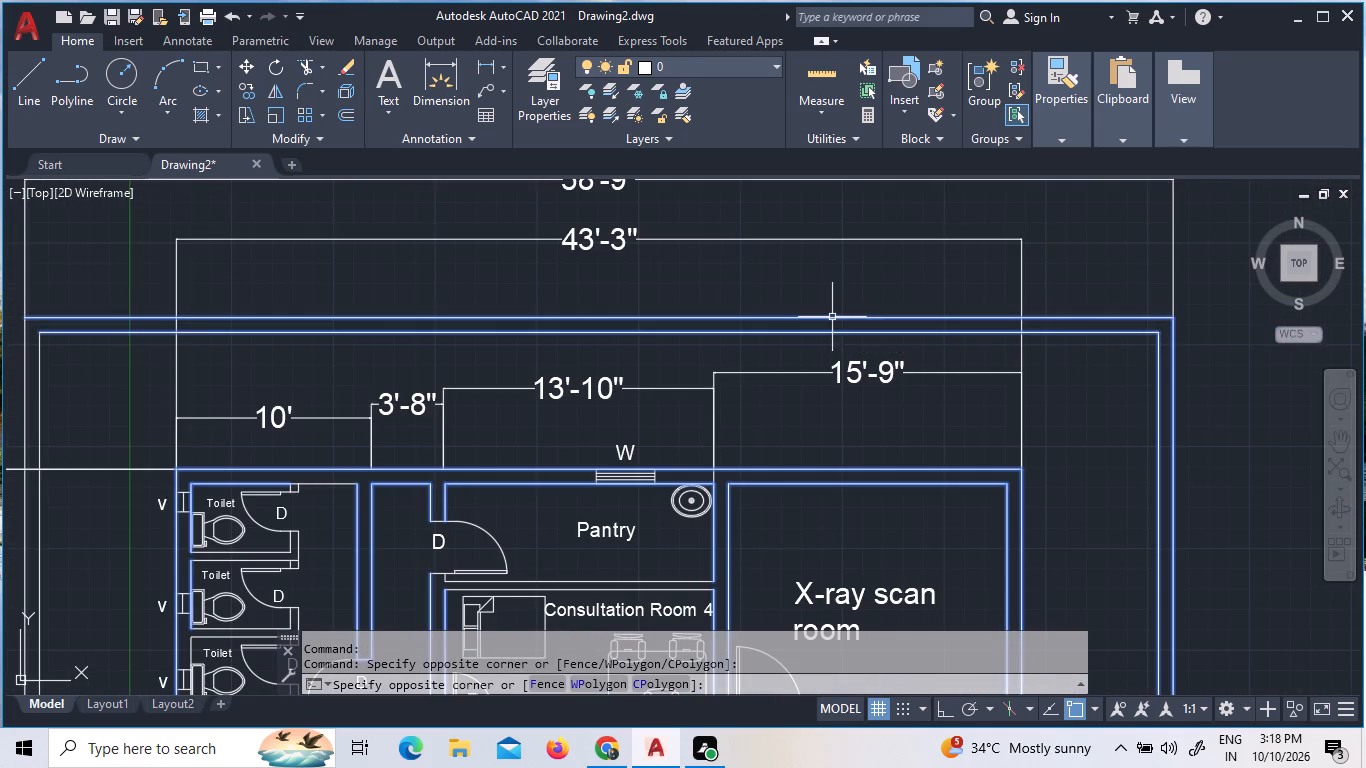
scroll(666, 318, "down", 2)
left_click(449, 416)
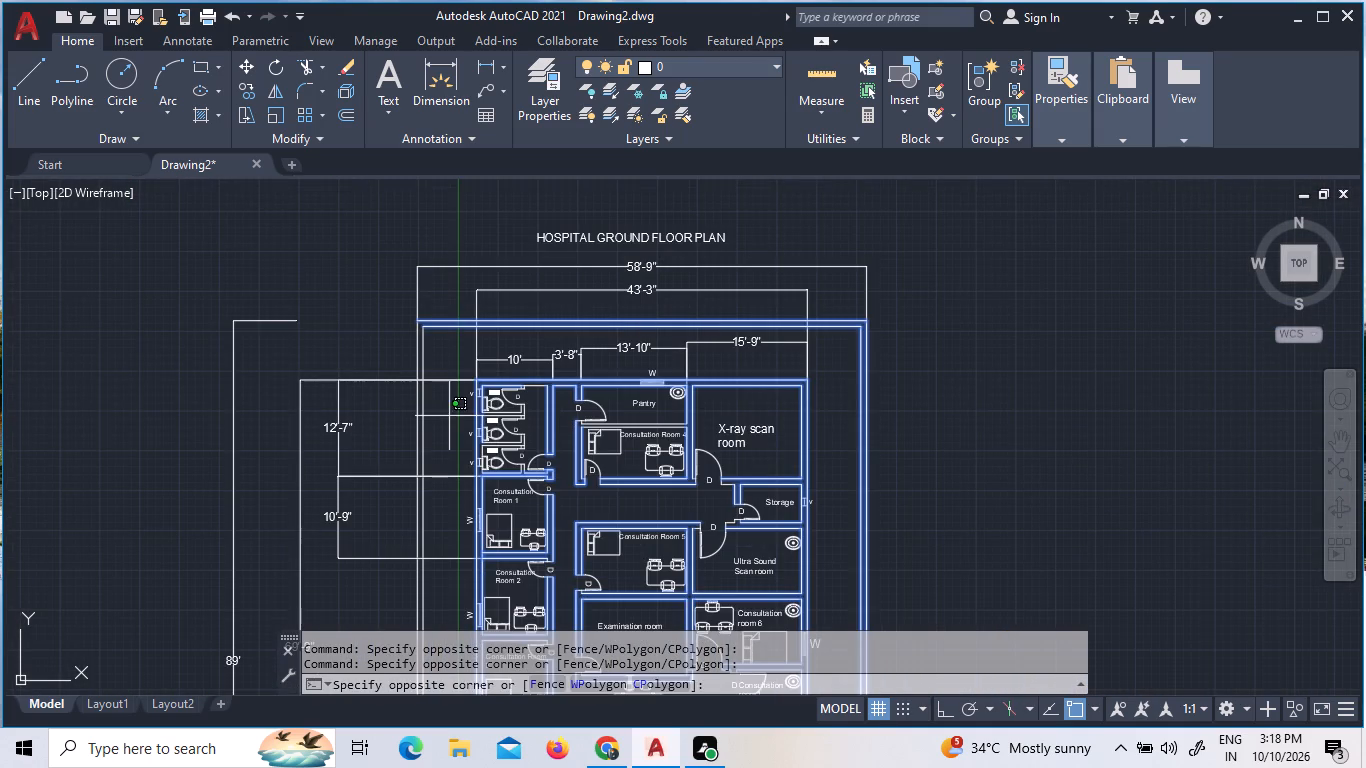
left_click(398, 404)
Add the toilet area's remaining inner north wall lines and the short wall-end lines on both sides of the northernmost toilet's door.
scroll(477, 381, "up", 2)
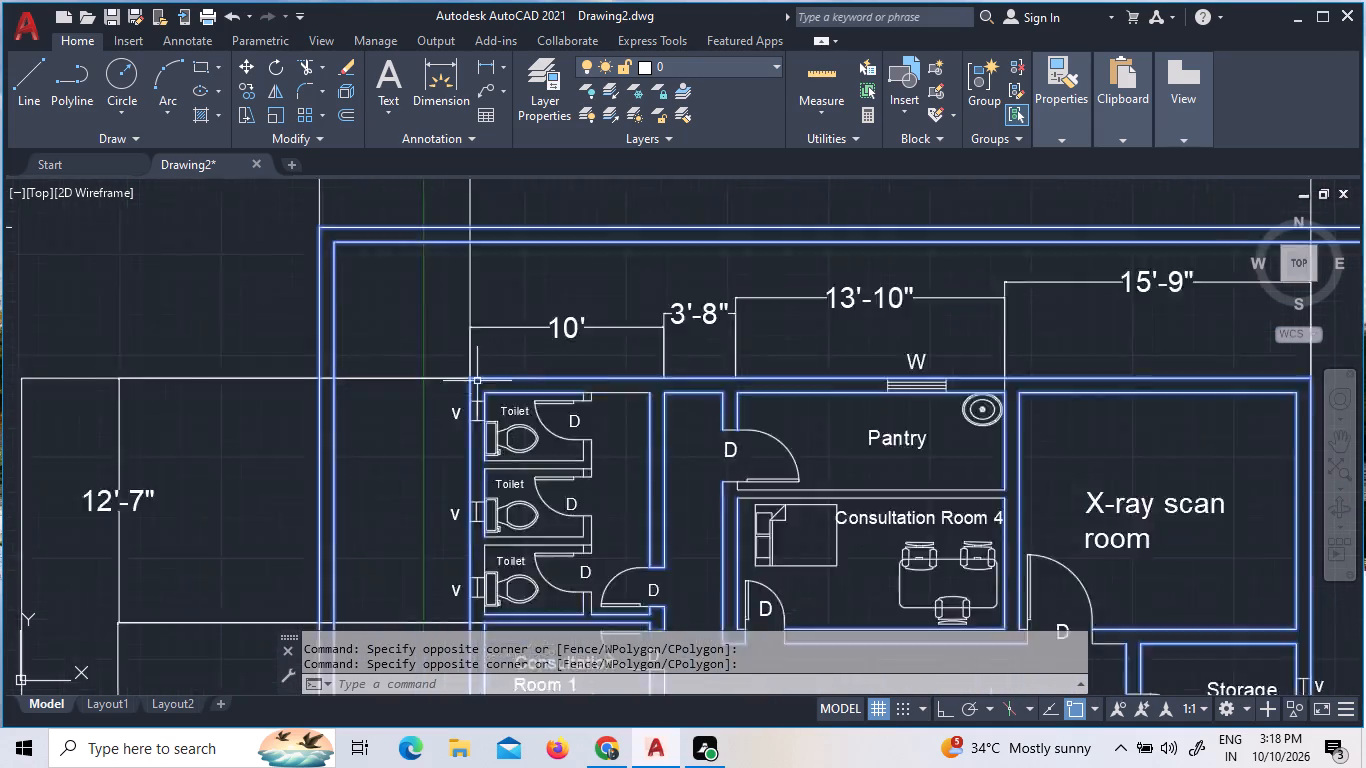
scroll(634, 430, "up", 2)
left_click(634, 414)
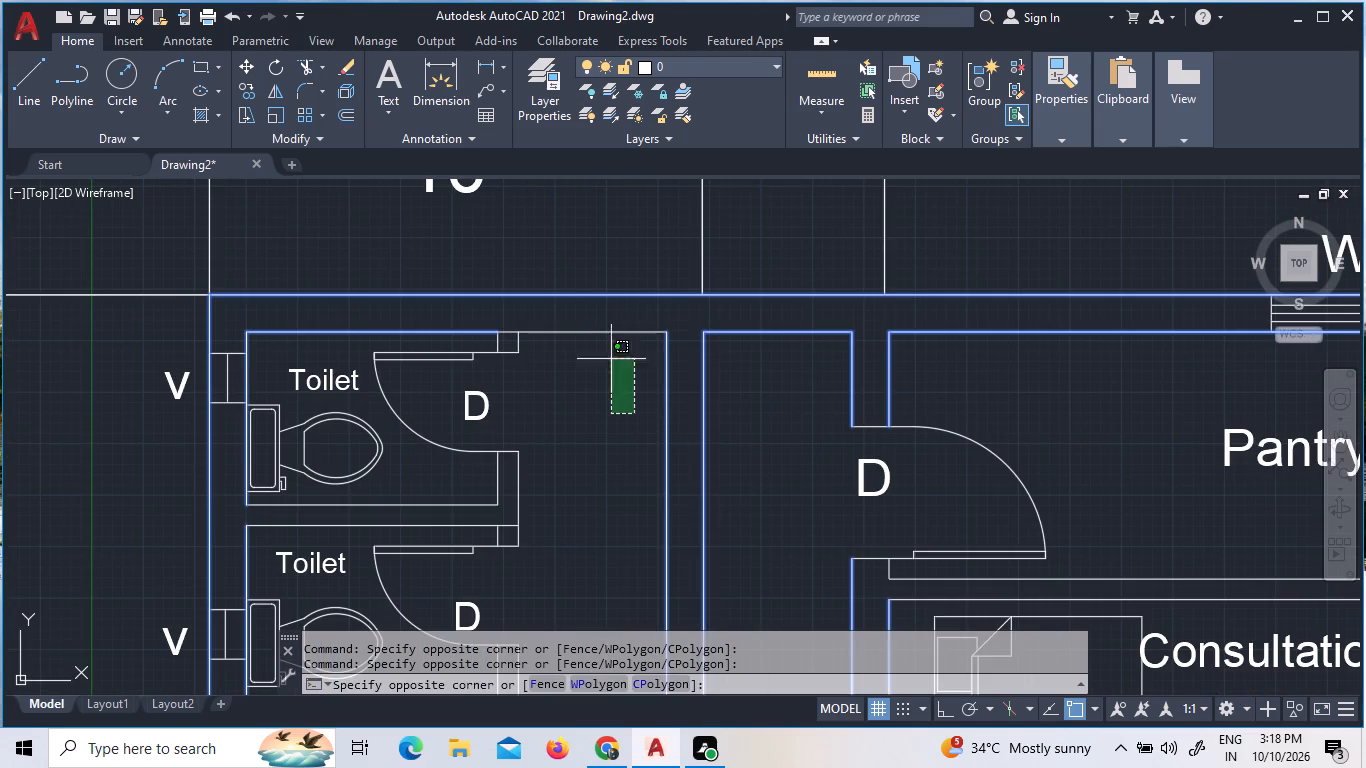
left_click(591, 319)
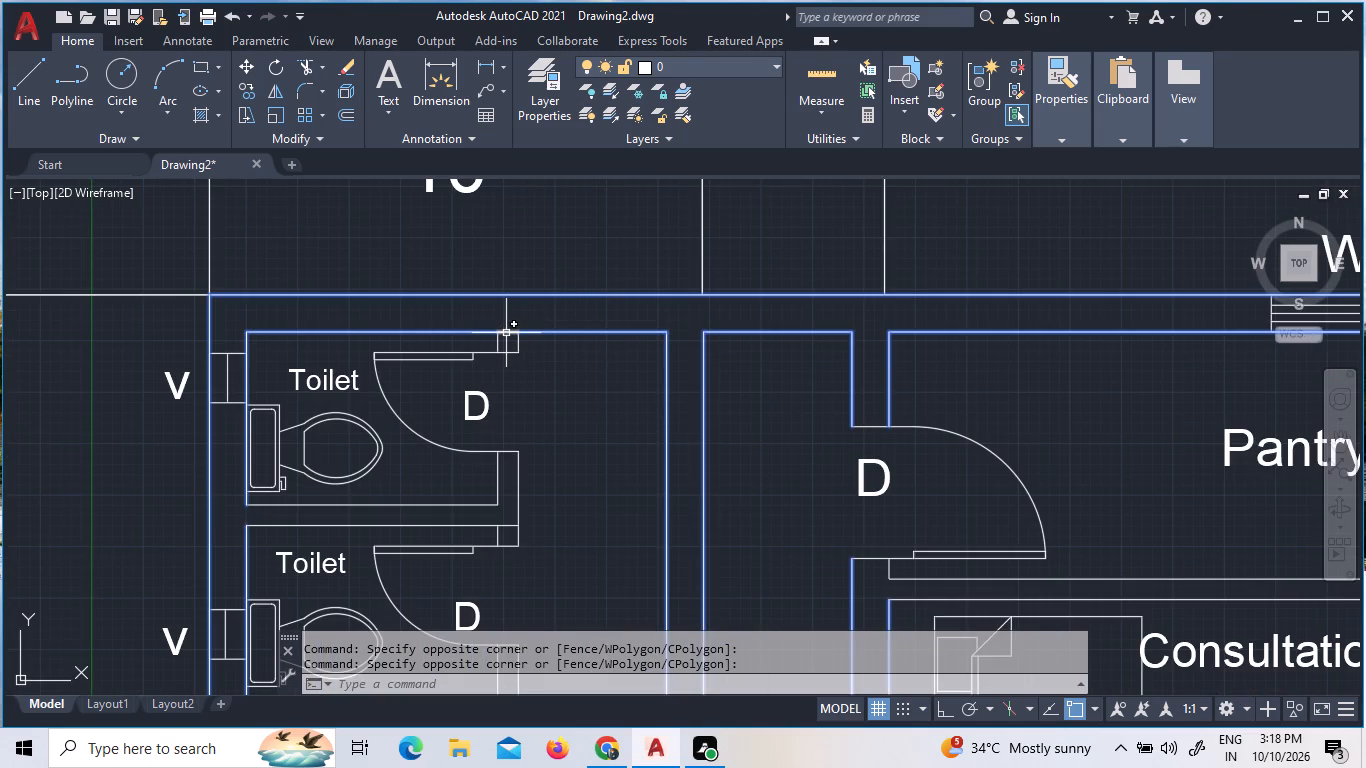
left_click(506, 333)
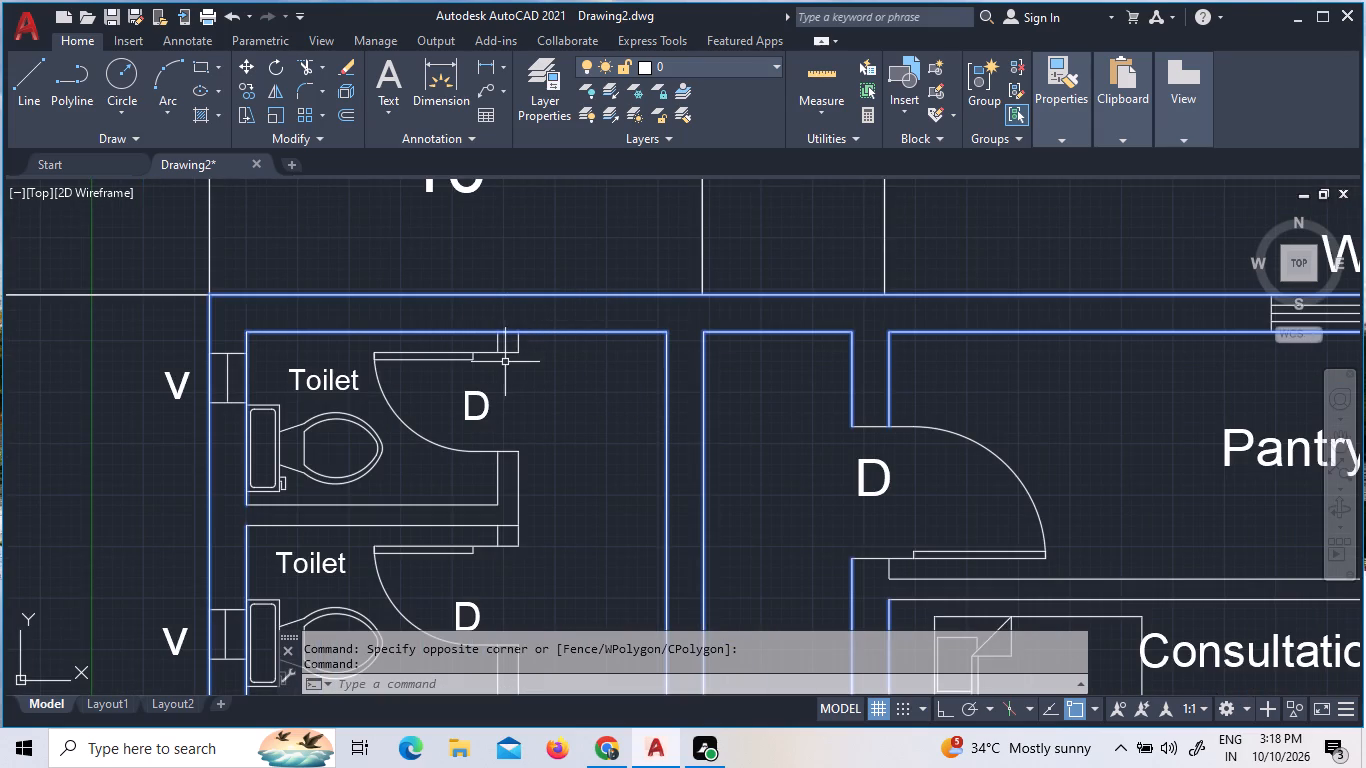
left_click(512, 351)
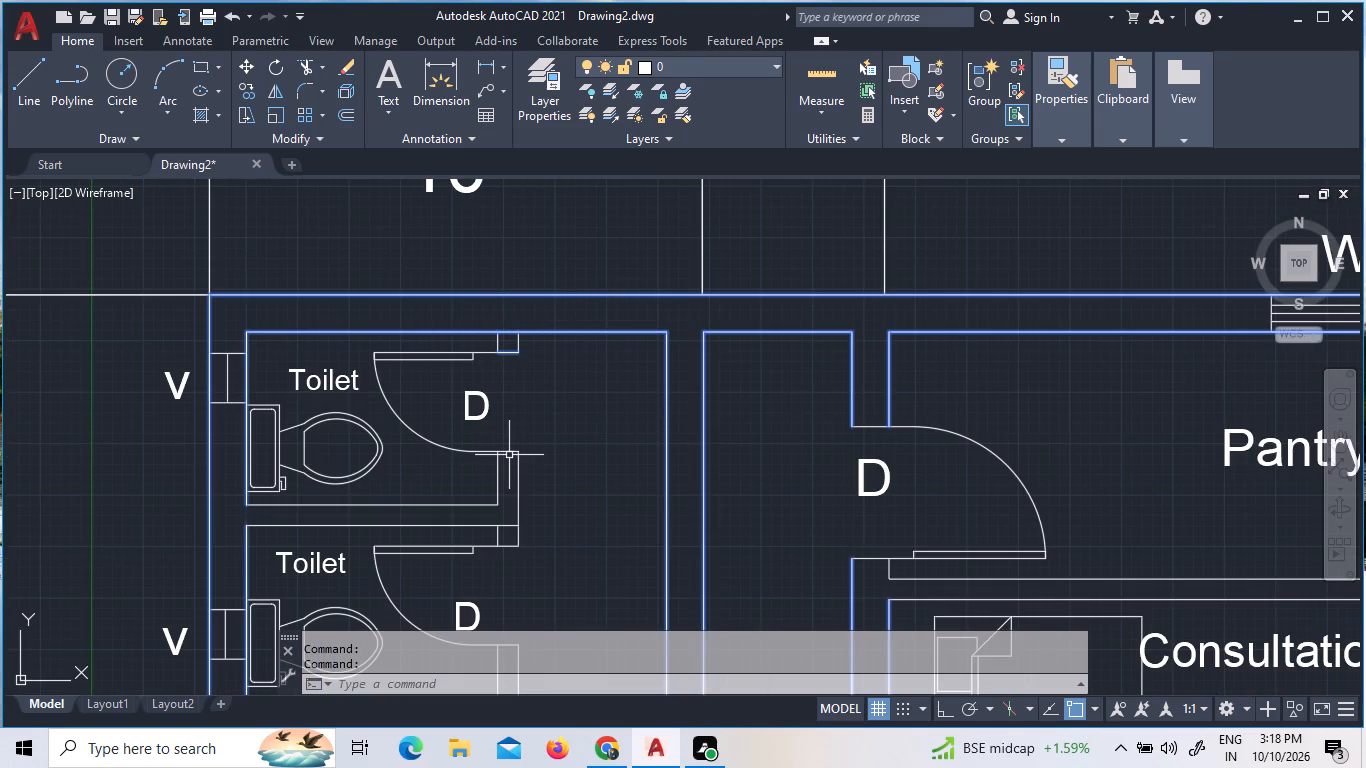
left_click(508, 452)
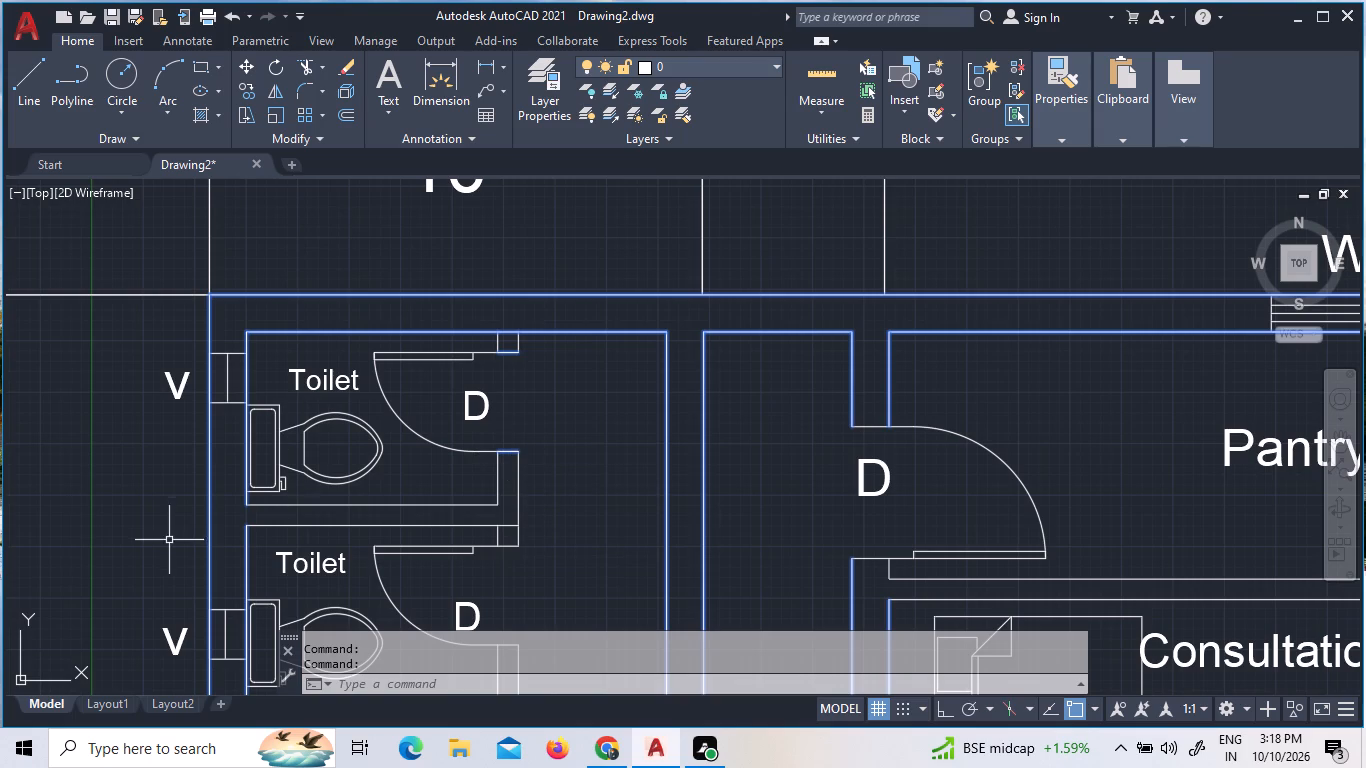
Add the short wall-end line north of the middle toilet's door to the selection, and try to add the one south of it.
scroll(455, 469, "down", 2)
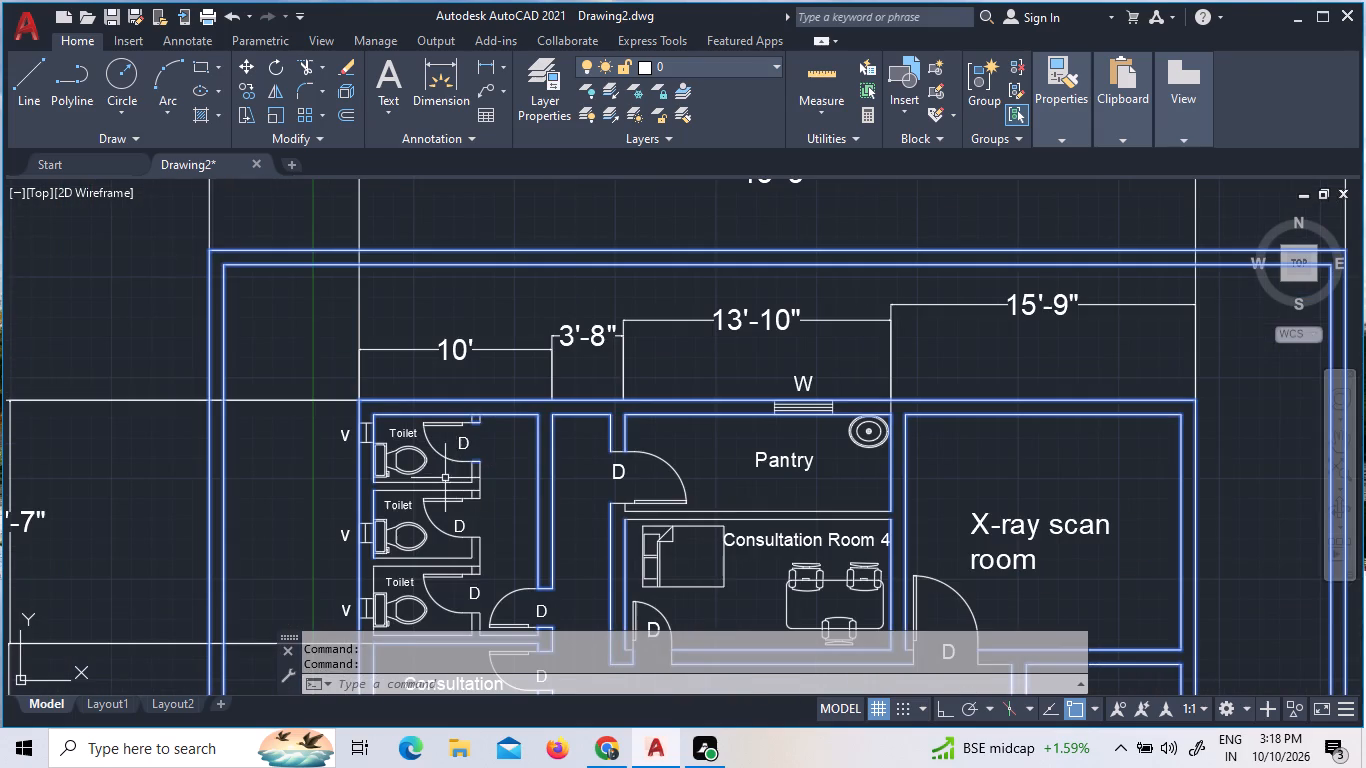
scroll(441, 491, "up", 1)
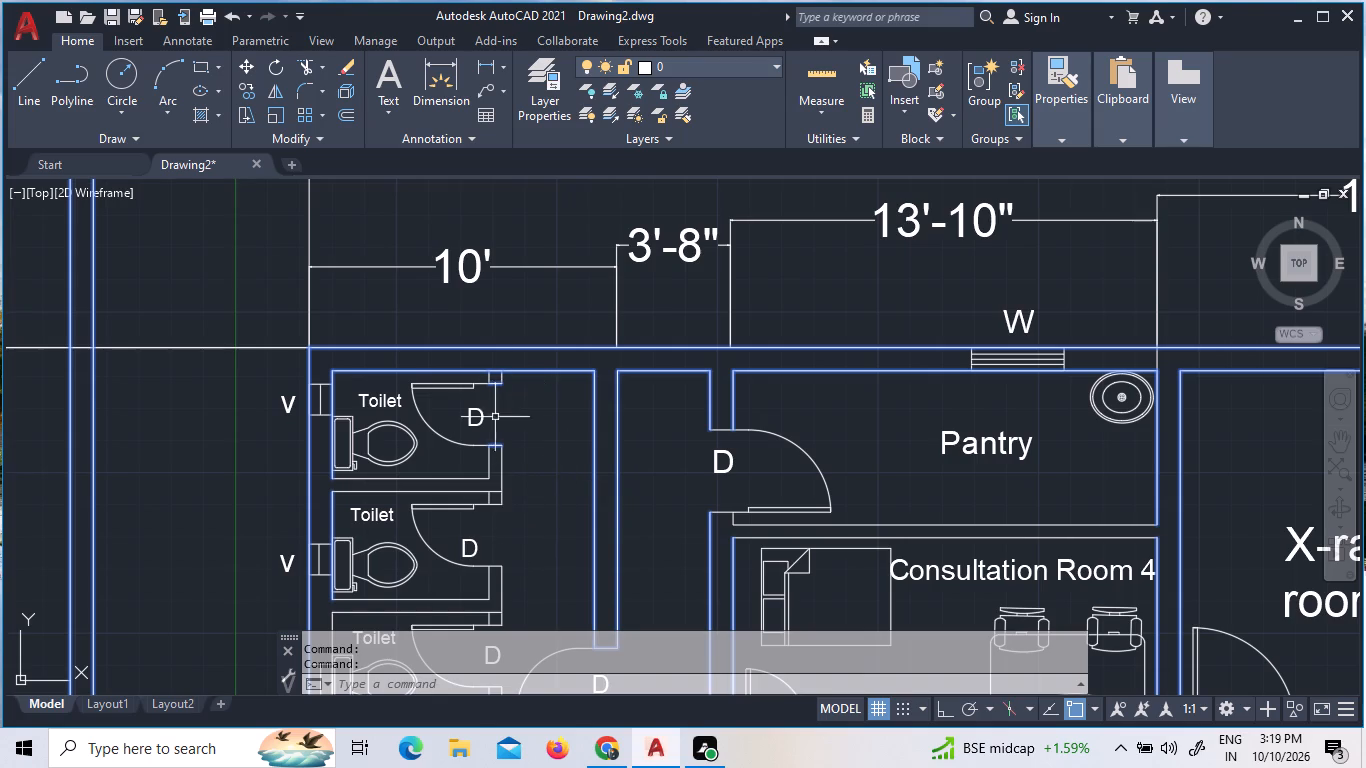
left_click(499, 504)
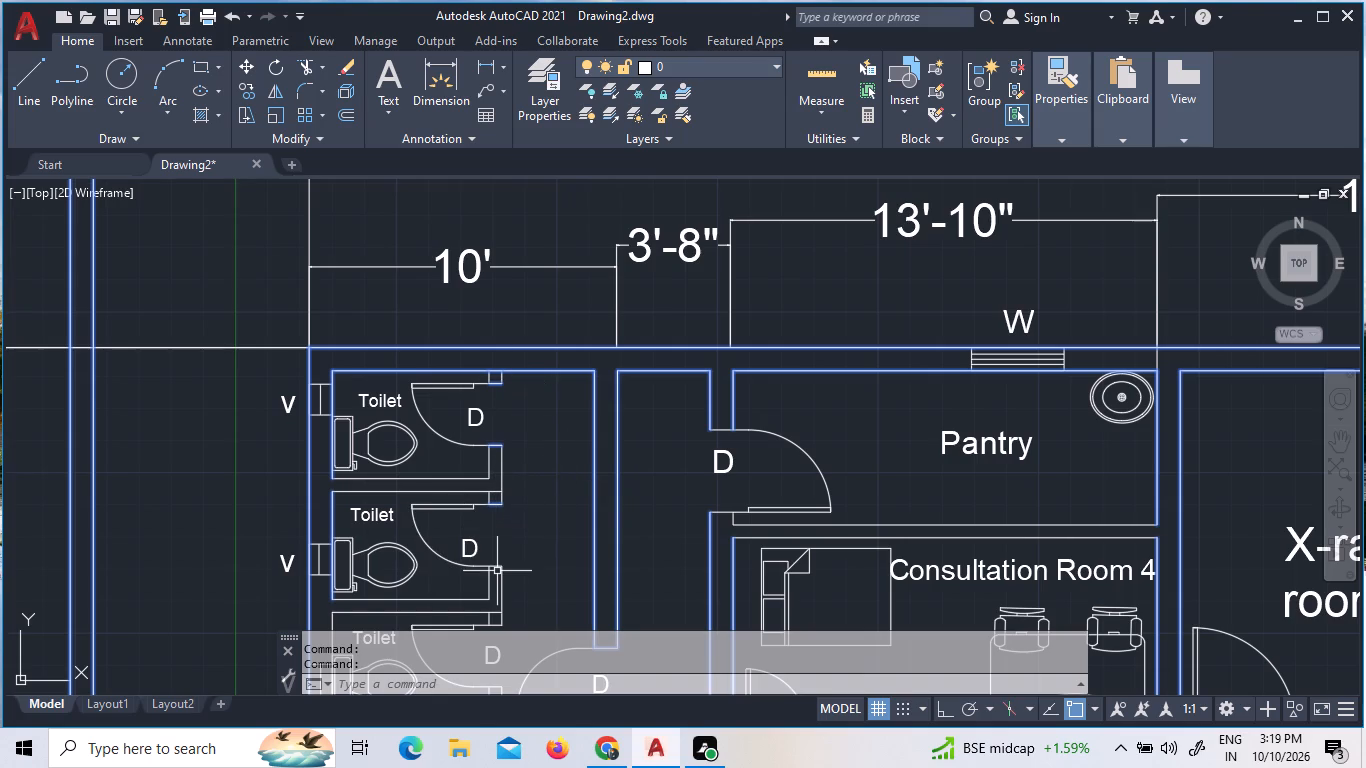
left_click(497, 563)
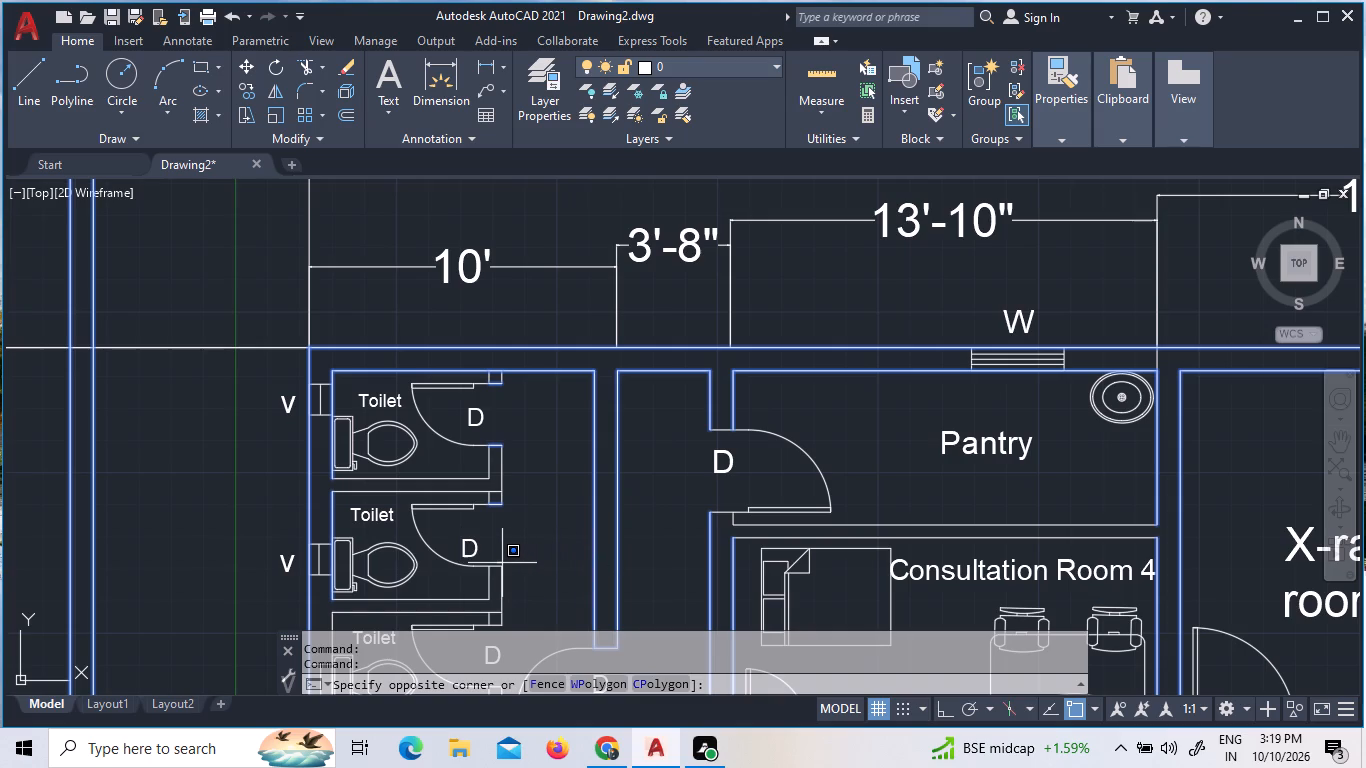
left_click(497, 565)
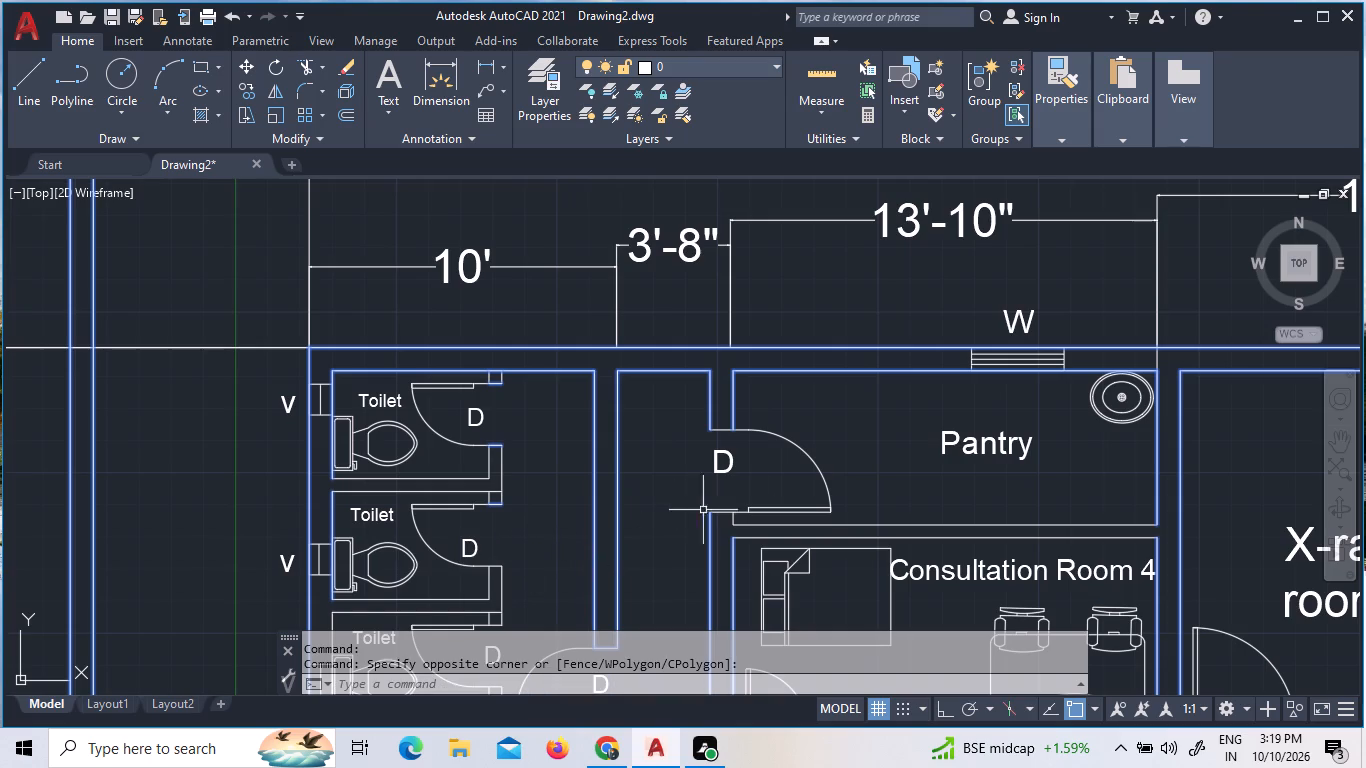
Add the short wall-end lines on both sides of the Pantry door to the selection.
scroll(993, 515, "down", 2)
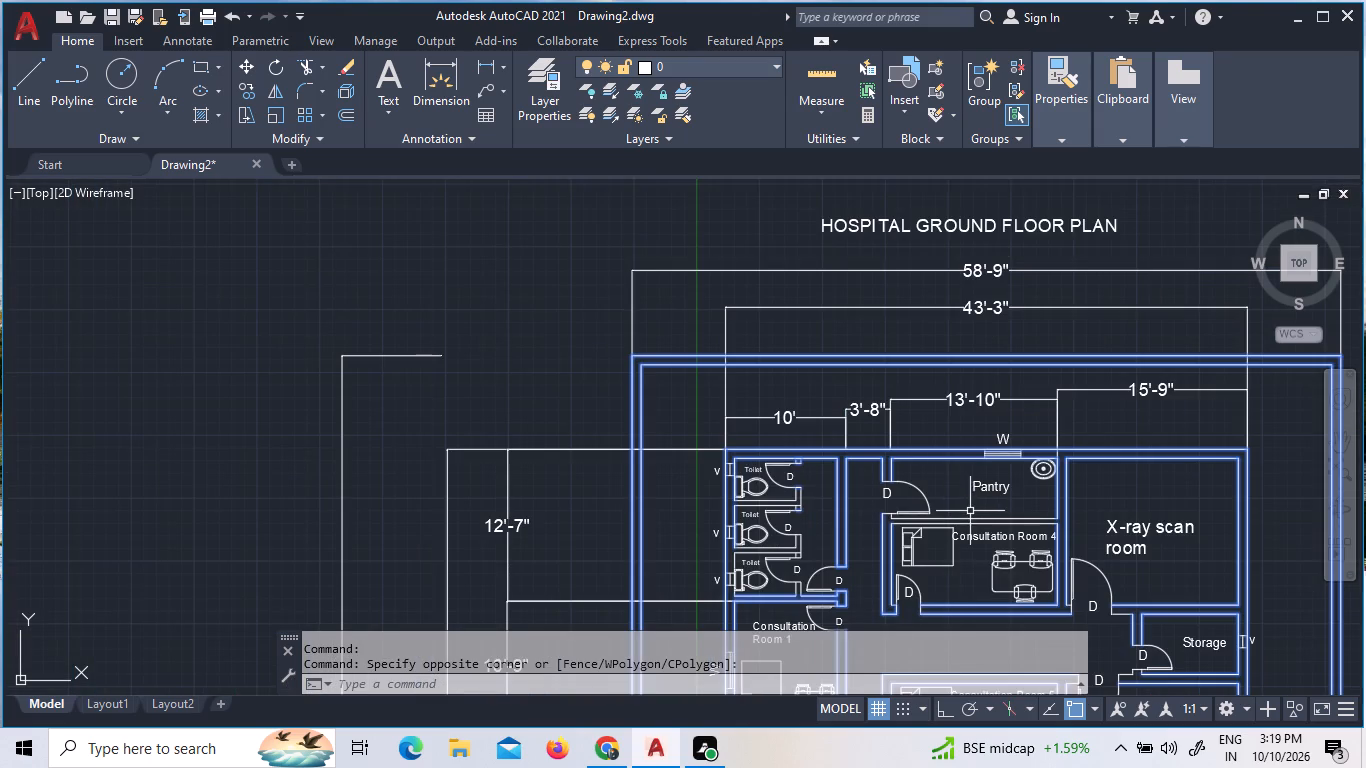
middle_click_drag(1157, 516, 807, 319)
scroll(452, 394, "up", 2)
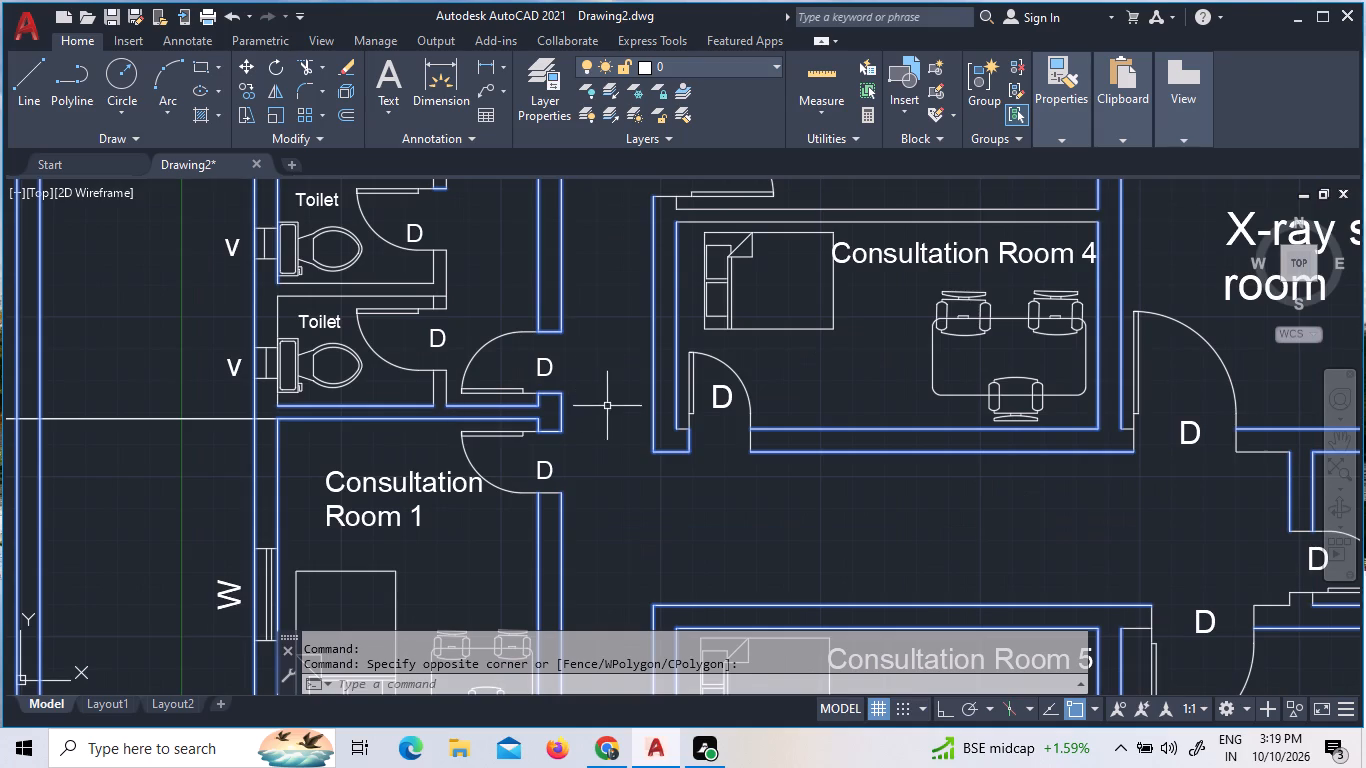
middle_click_drag(547, 400, 499, 625)
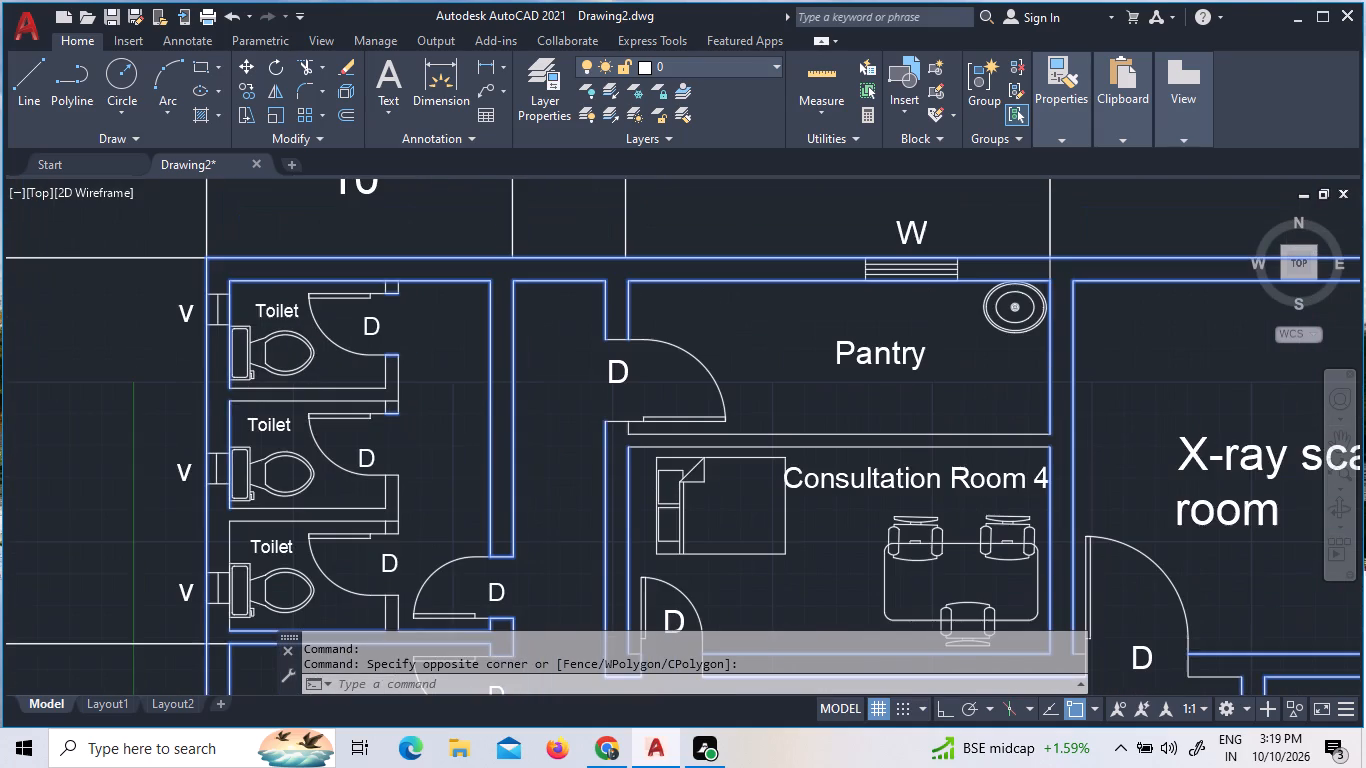
middle_click_drag(499, 625, 499, 620)
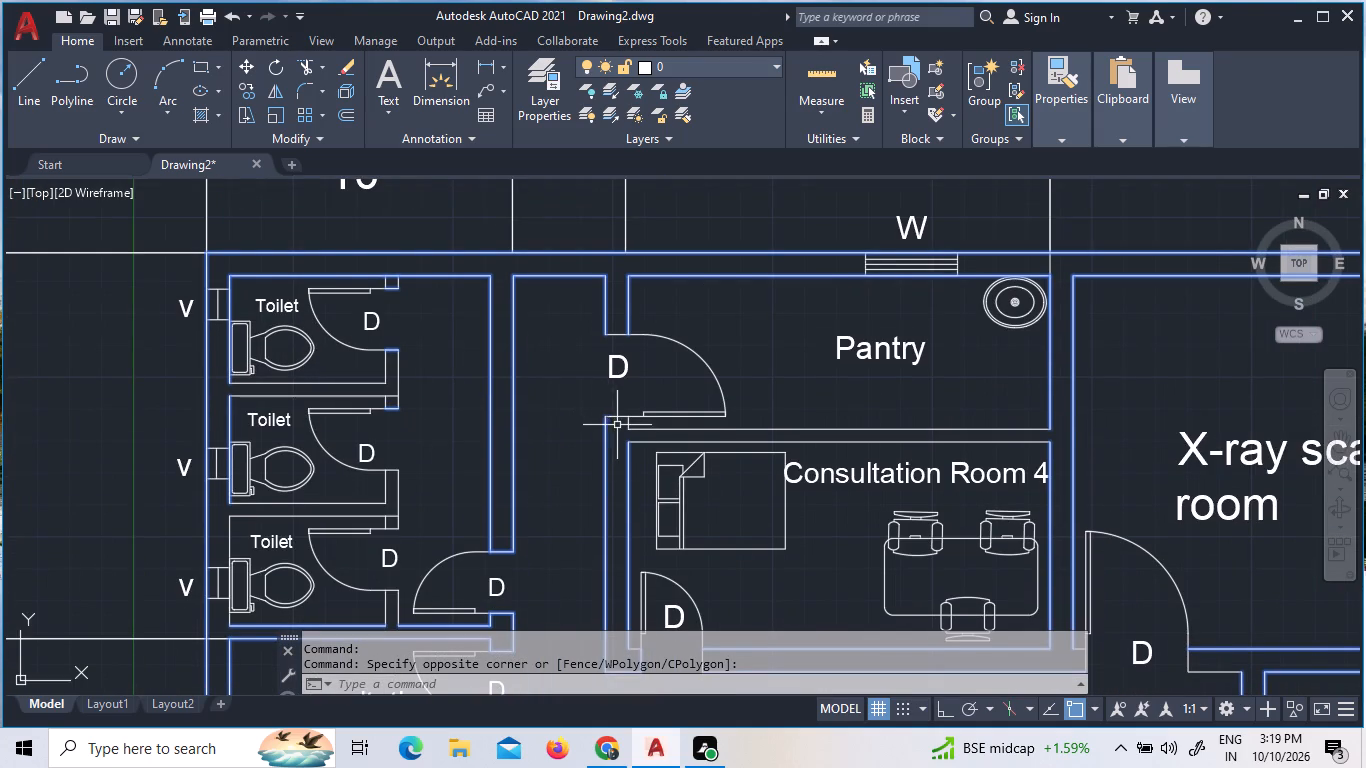
left_click(618, 414)
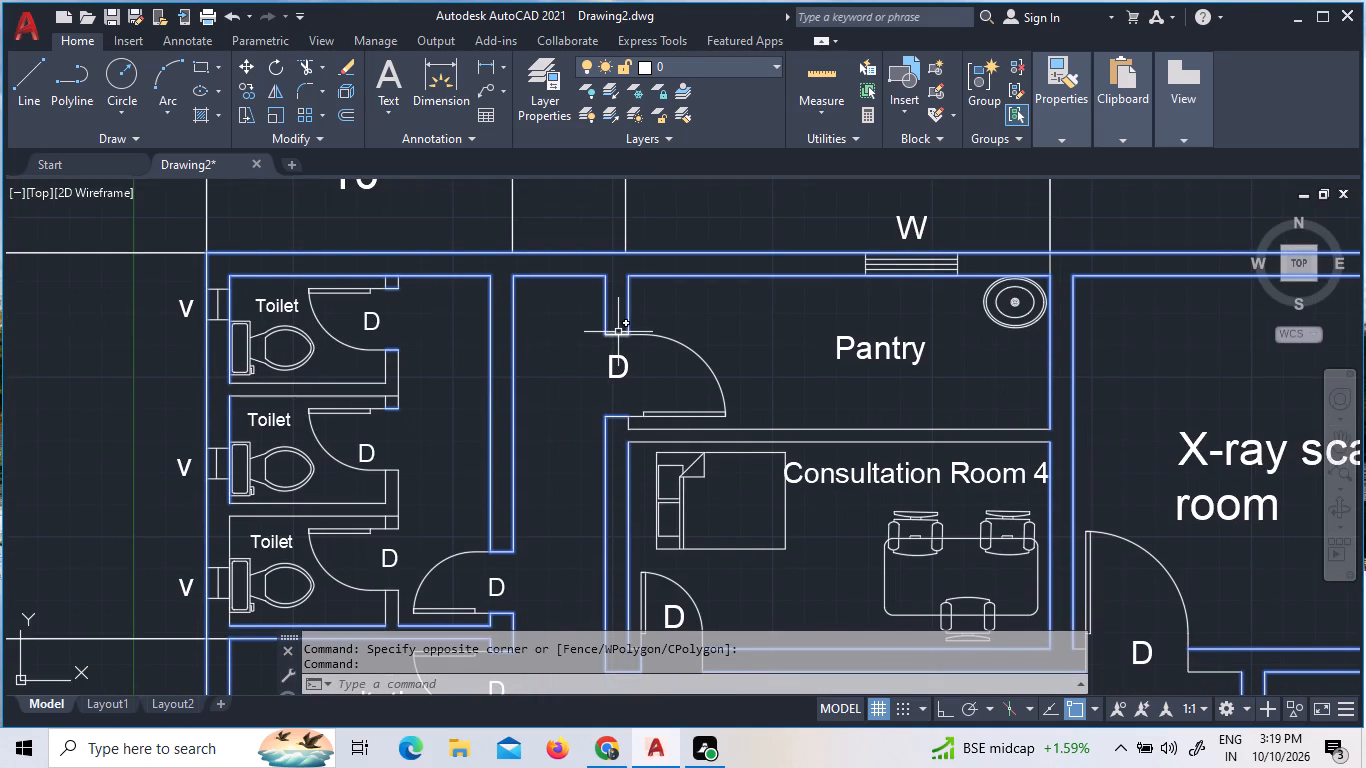
left_click(618, 332)
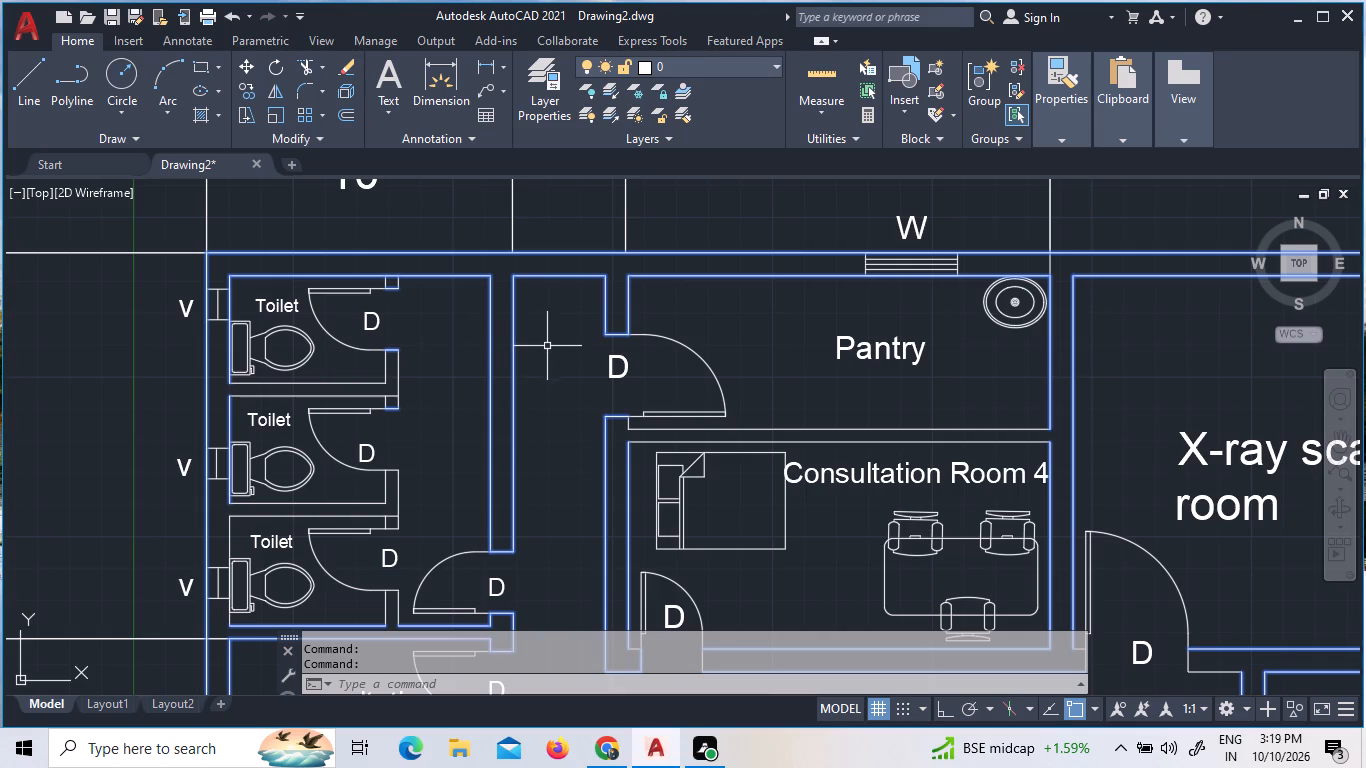
Add the short wall-end lines on both sides of the southernmost toilet's door and on the south side of the middle toilet's door.
left_click(393, 530)
left_click(389, 471)
scroll(453, 451, "down", 2)
scroll(403, 510, "up", 3)
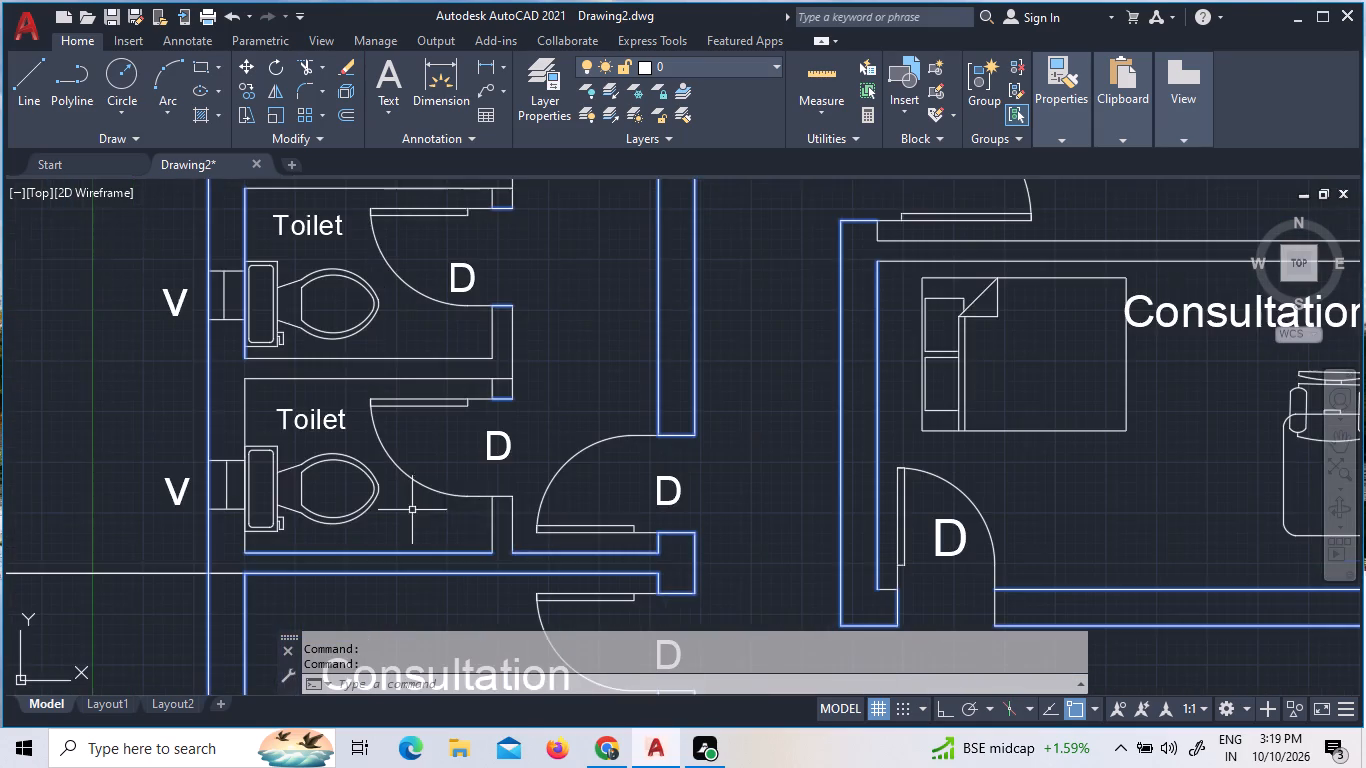
scroll(509, 505, "up", 2)
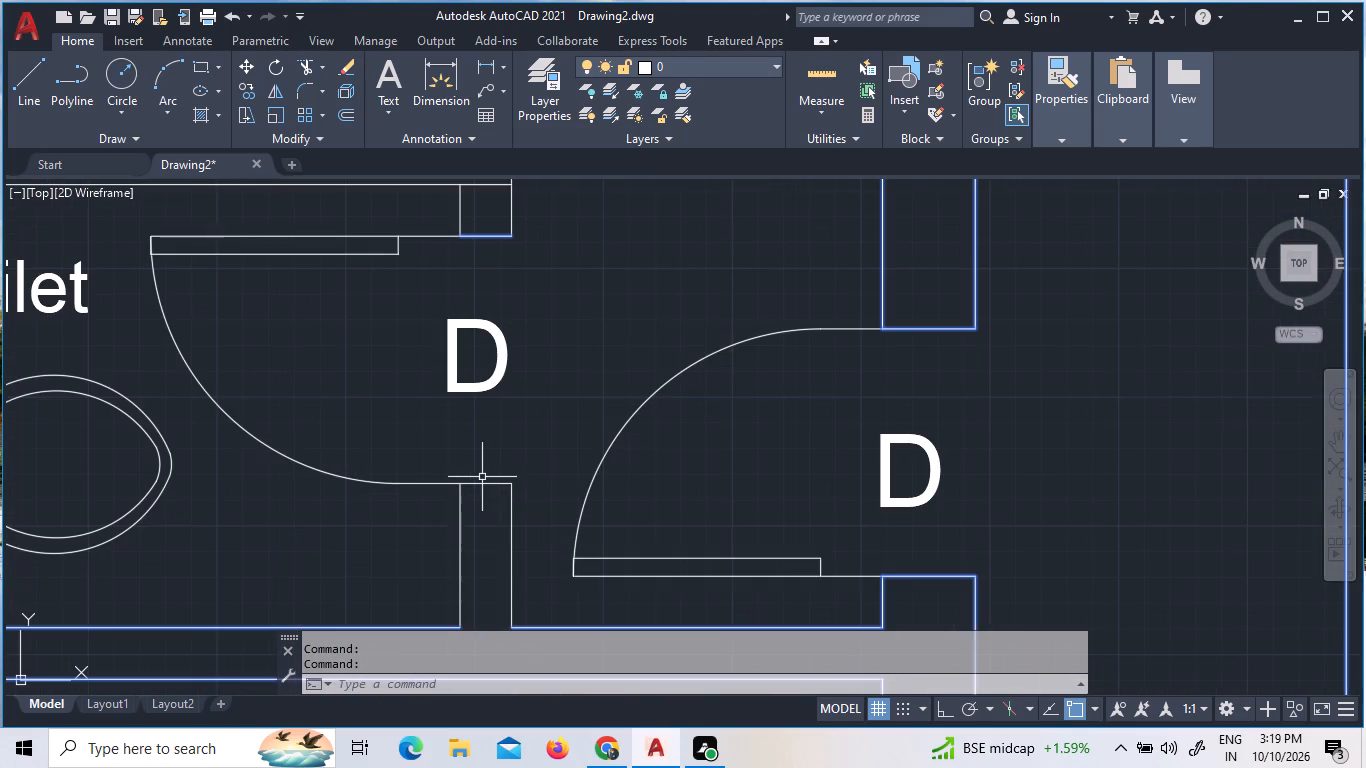
left_click(482, 483)
Add the short wall-end line on the east side of Consultation Room 4's southwest door to the selection.
scroll(518, 427, "down", 3)
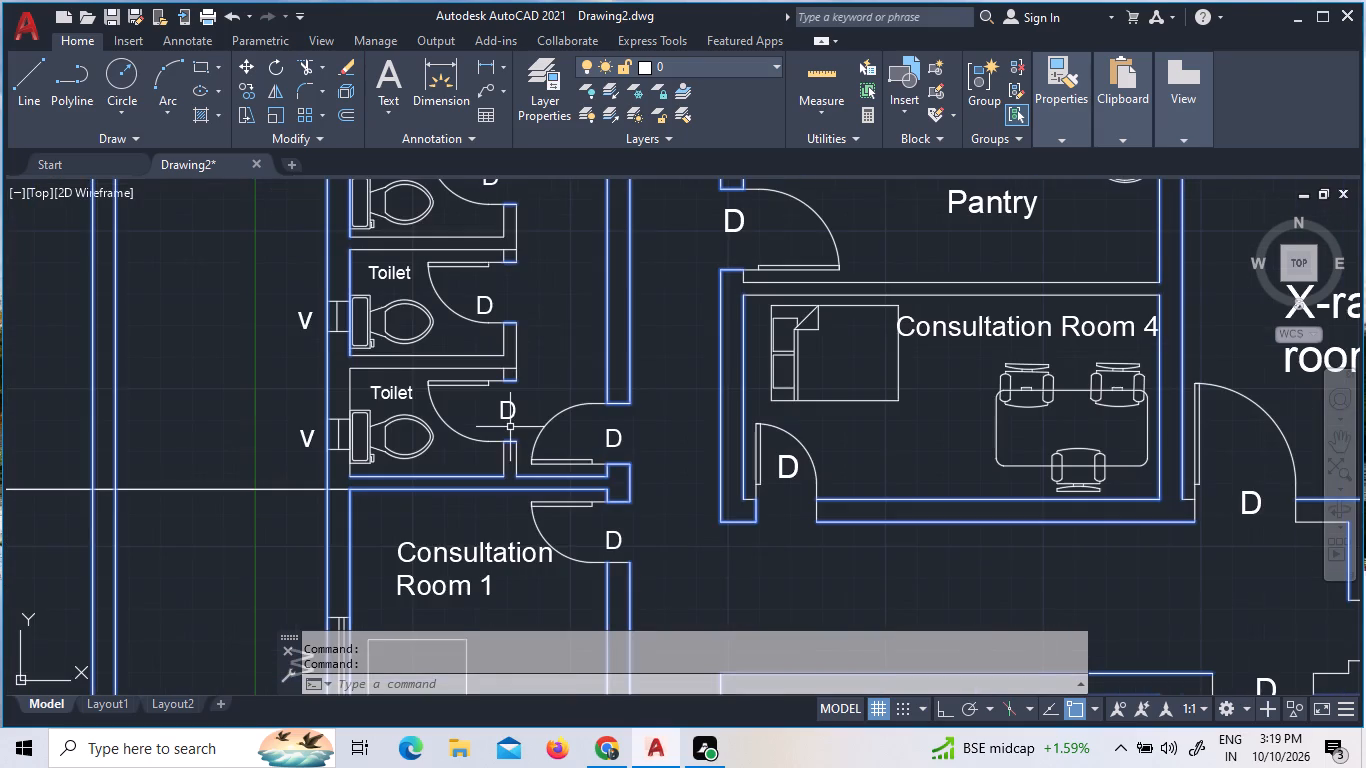
left_click(814, 513)
Add the wall-end lines on both sides of the X-ray scan room's door and the short corridor wall line running east to the Storage wall.
scroll(841, 518, "down", 2)
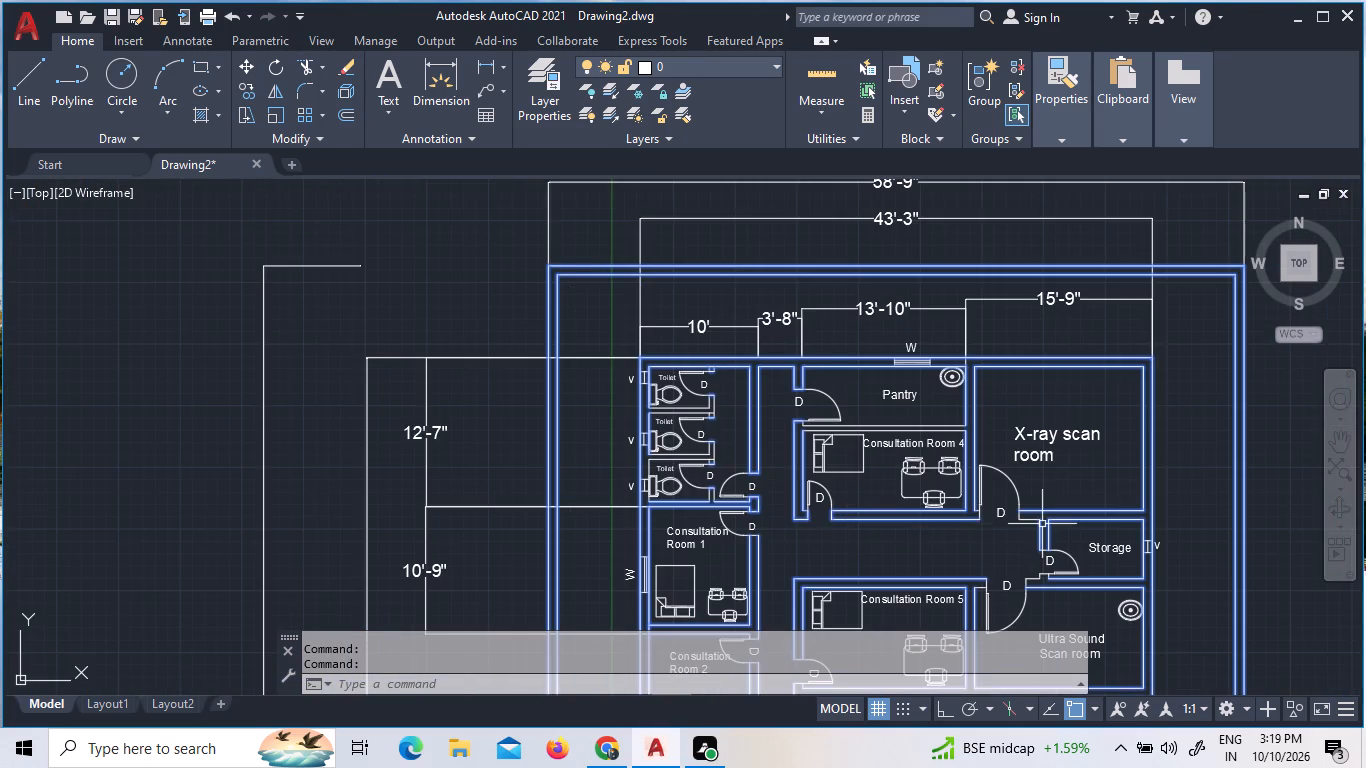
scroll(1042, 524, "up", 4)
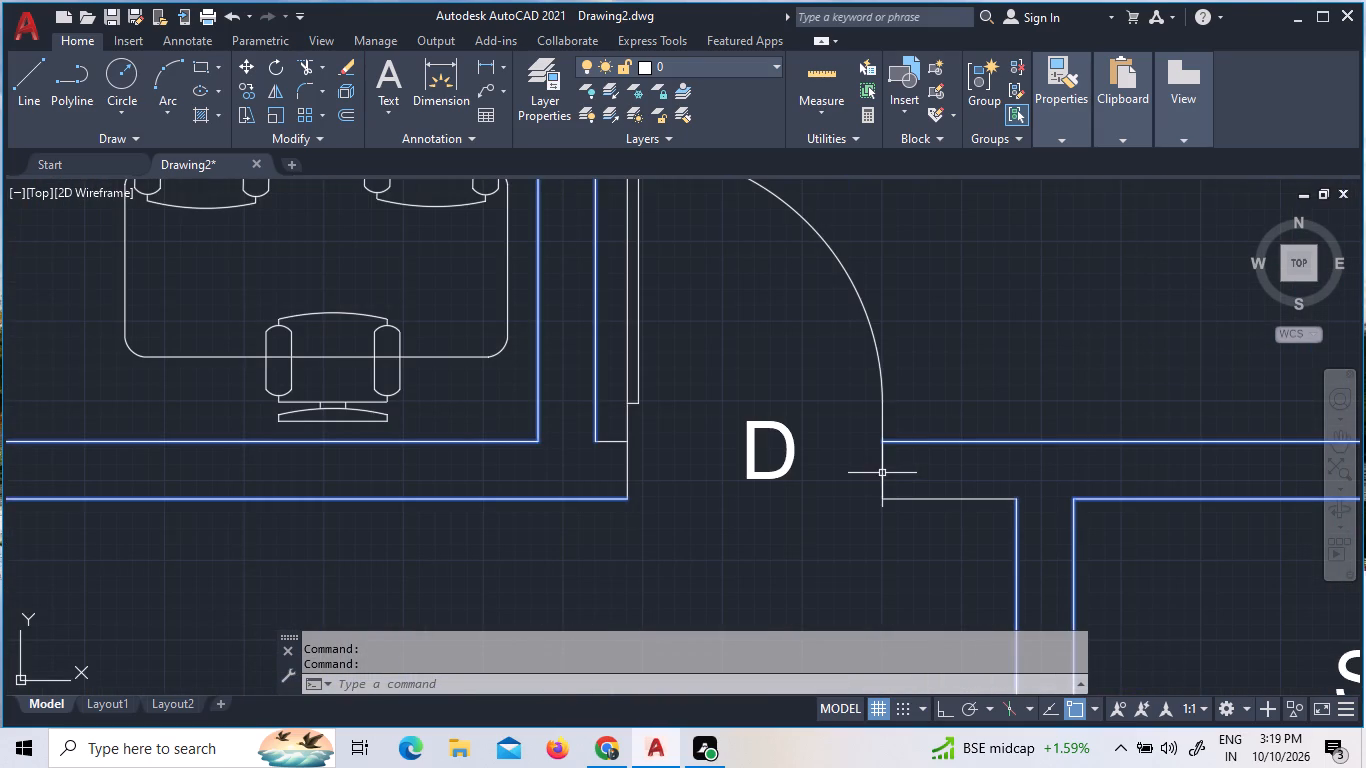
left_click(885, 472)
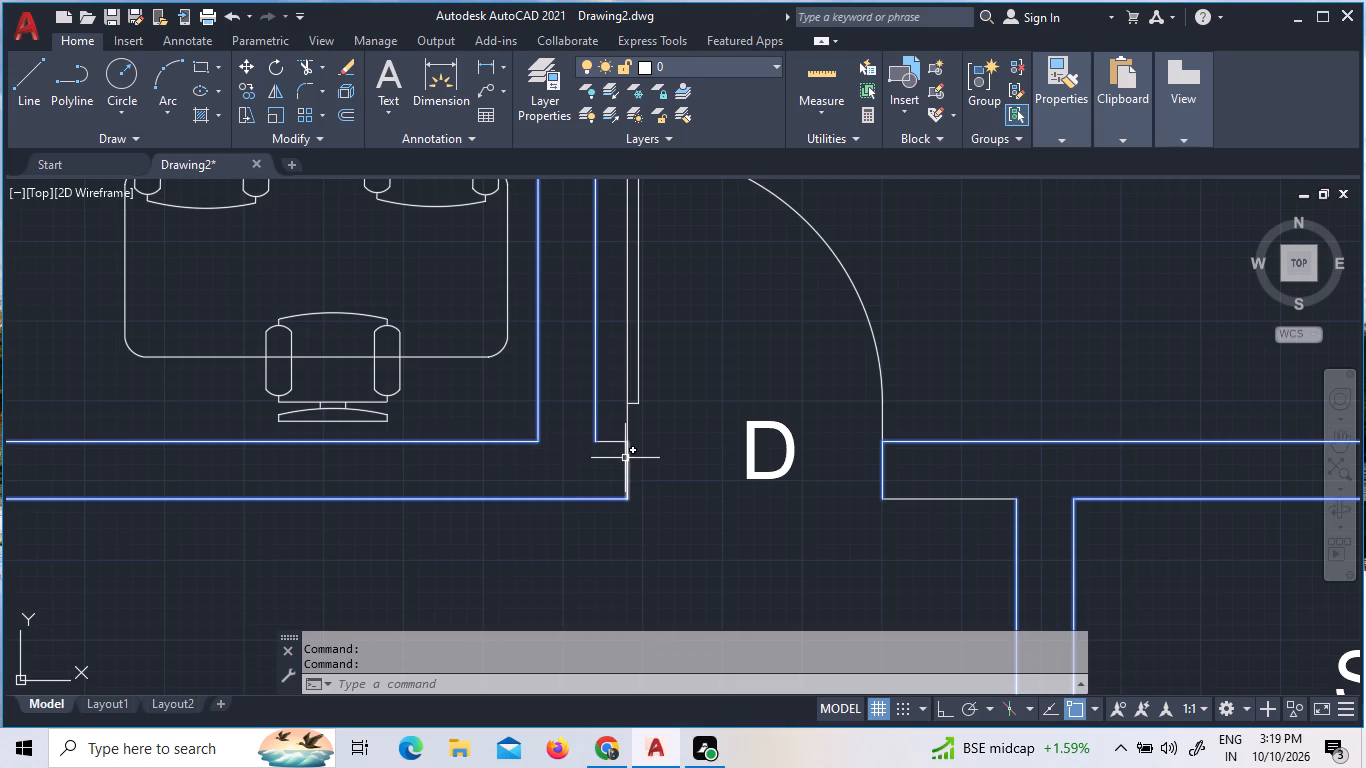
left_click(626, 459)
left_click(1000, 502)
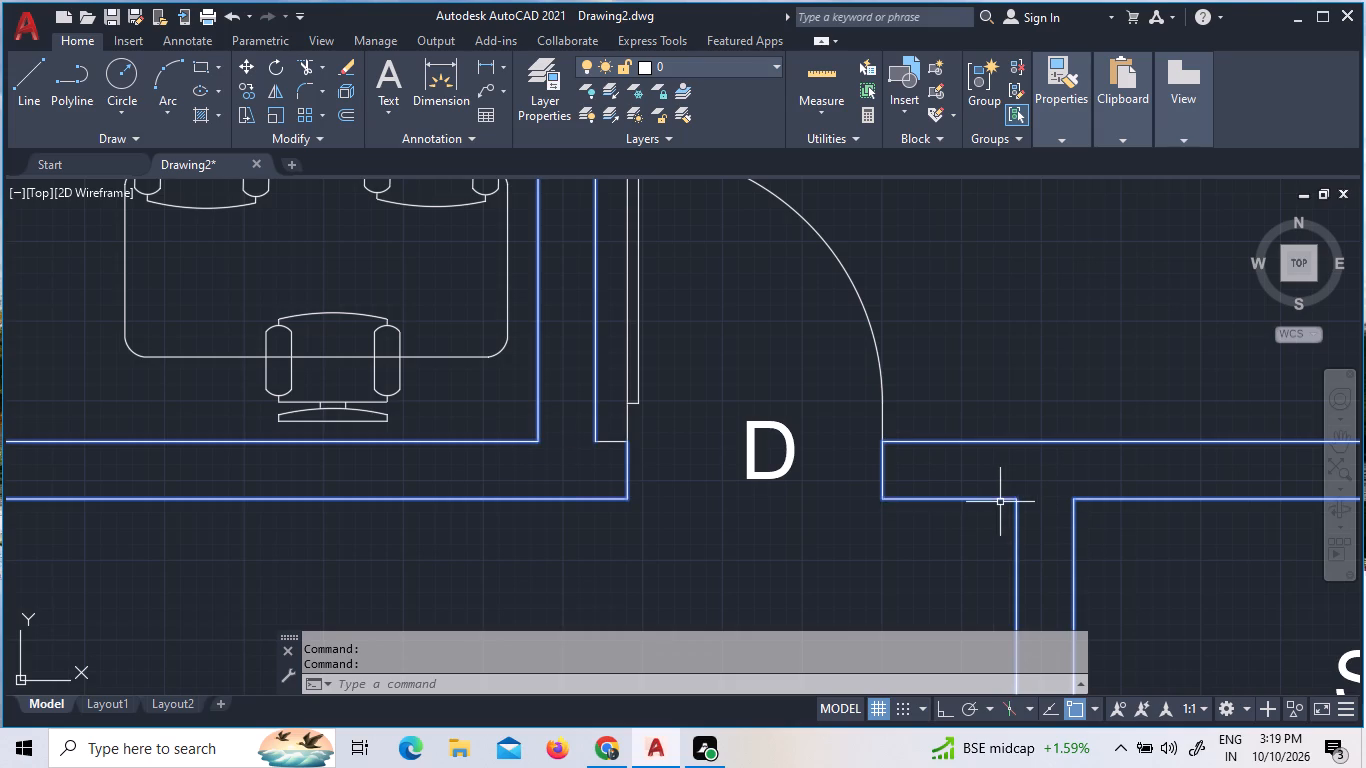
Add the short stepped wall lines between the Ultra Sound Scan room's door and the Storage door with a crossing selection.
scroll(898, 481, "down", 3)
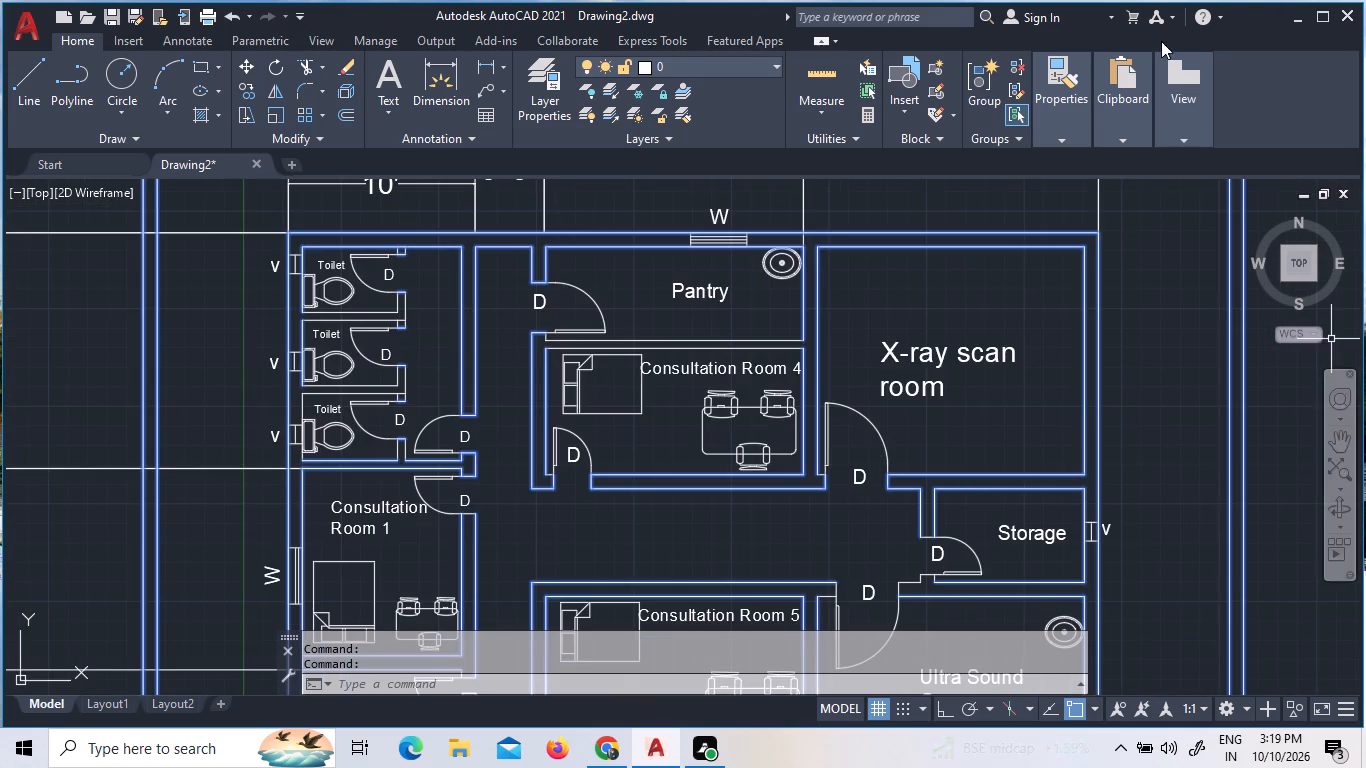
scroll(973, 615, "up", 3)
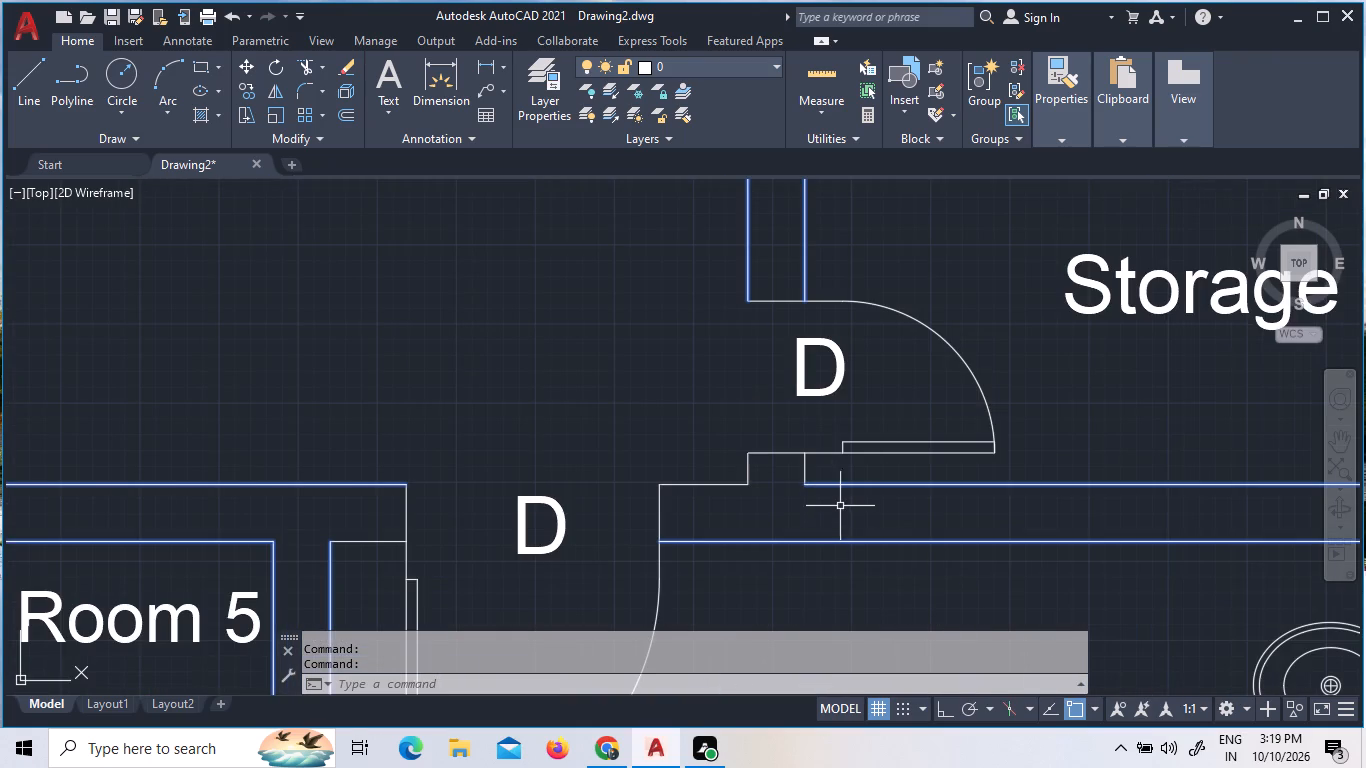
scroll(807, 475, "up", 2)
left_click(710, 525)
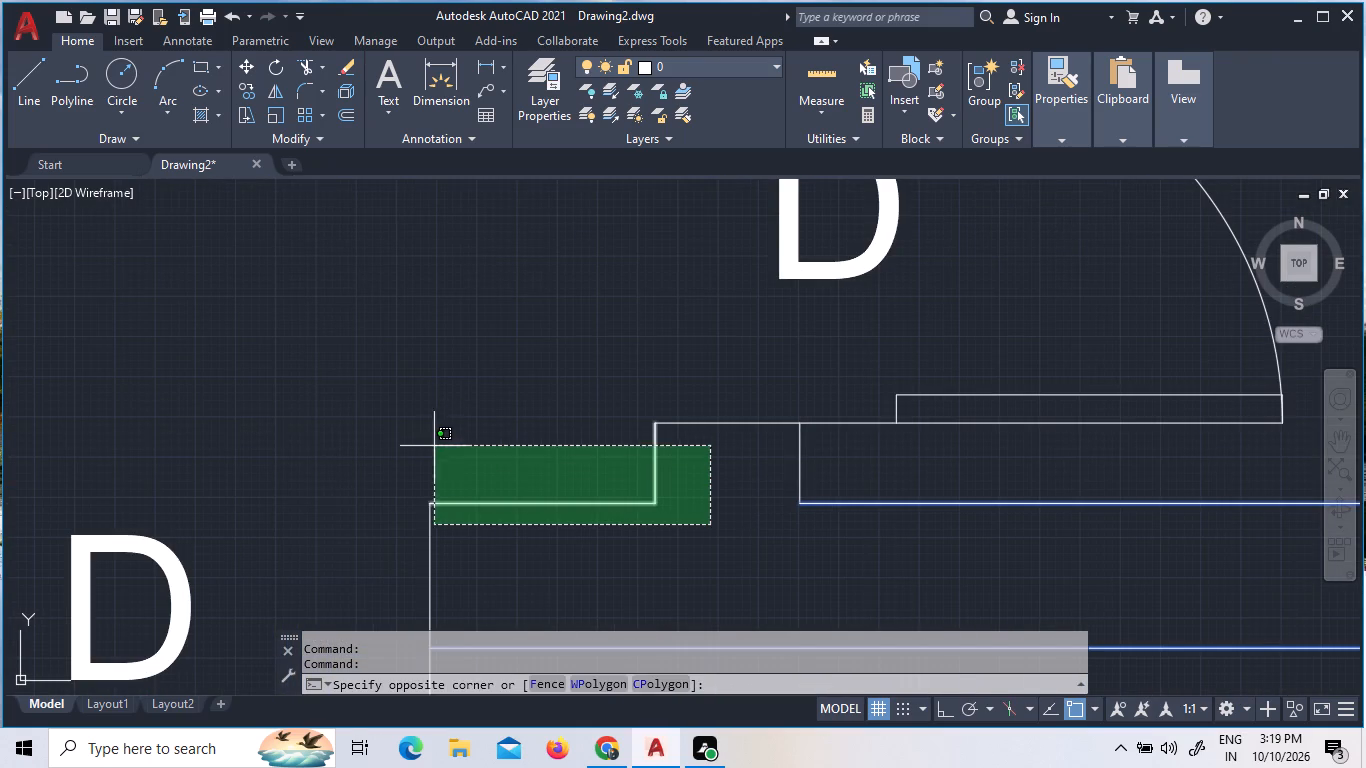
left_click(417, 469)
Add the short wall lines on the west side of the Ultra Sound Scan room's door with a crossing selection.
scroll(665, 514, "down", 2)
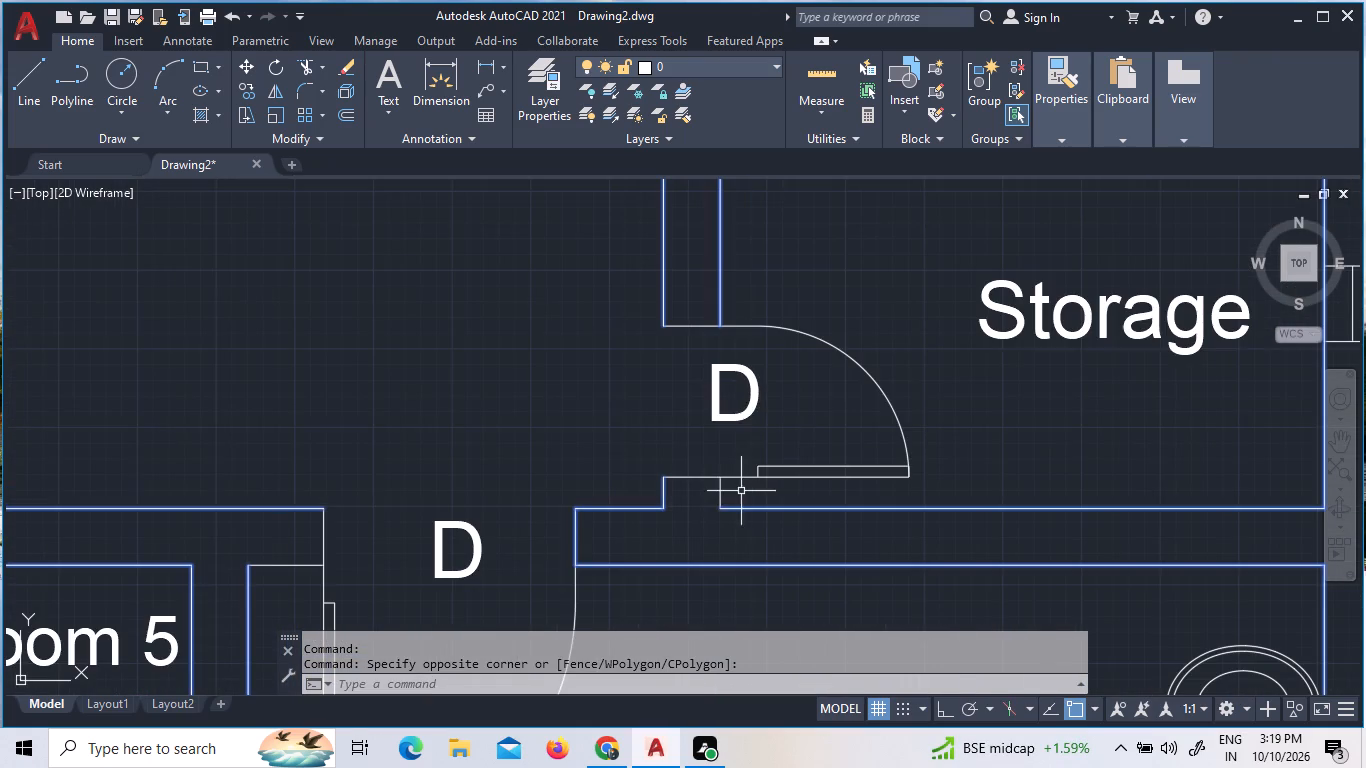
scroll(713, 493, "down", 2)
scroll(564, 530, "up", 3)
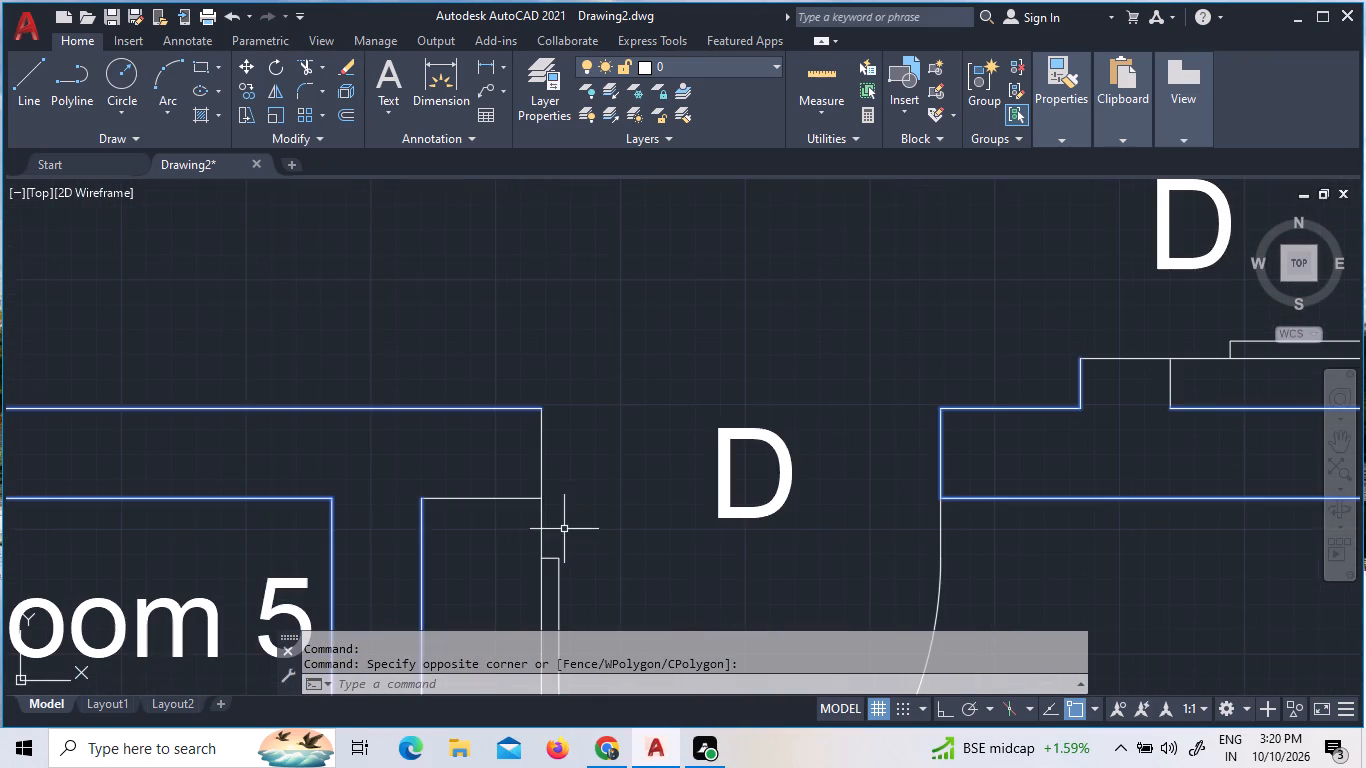
left_click(561, 476)
left_click(449, 507)
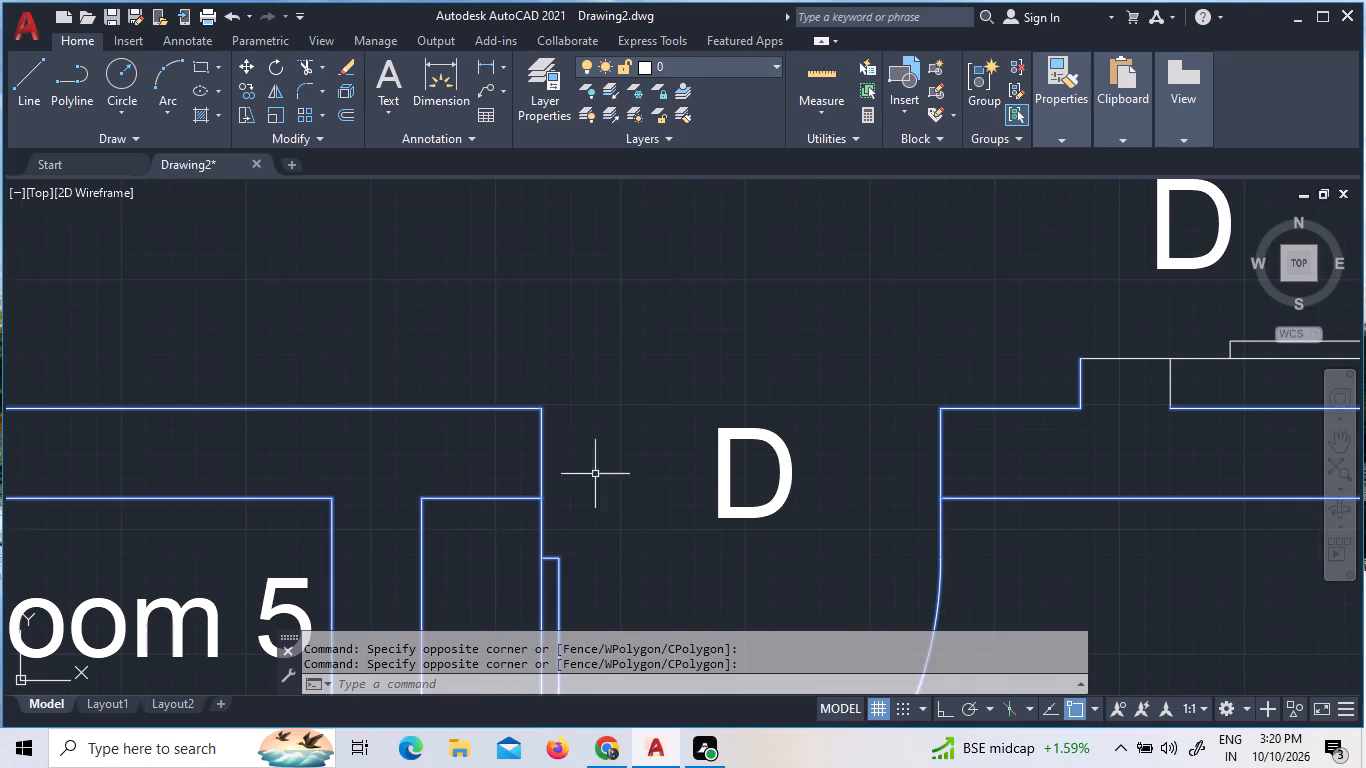
left_click(546, 503)
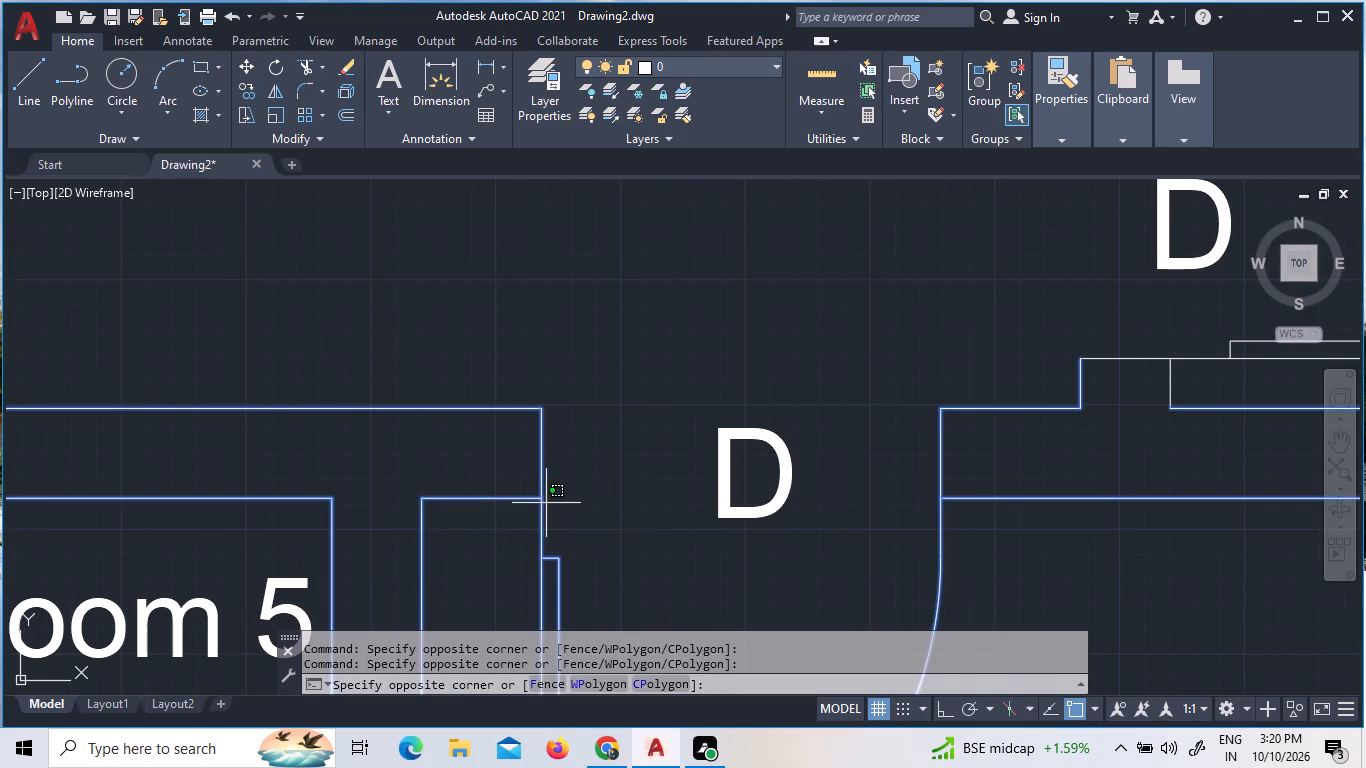
left_click(500, 483)
Add the short wall-end line on the south side of Consultation Room 1's door to the selection.
scroll(693, 418, "down", 3)
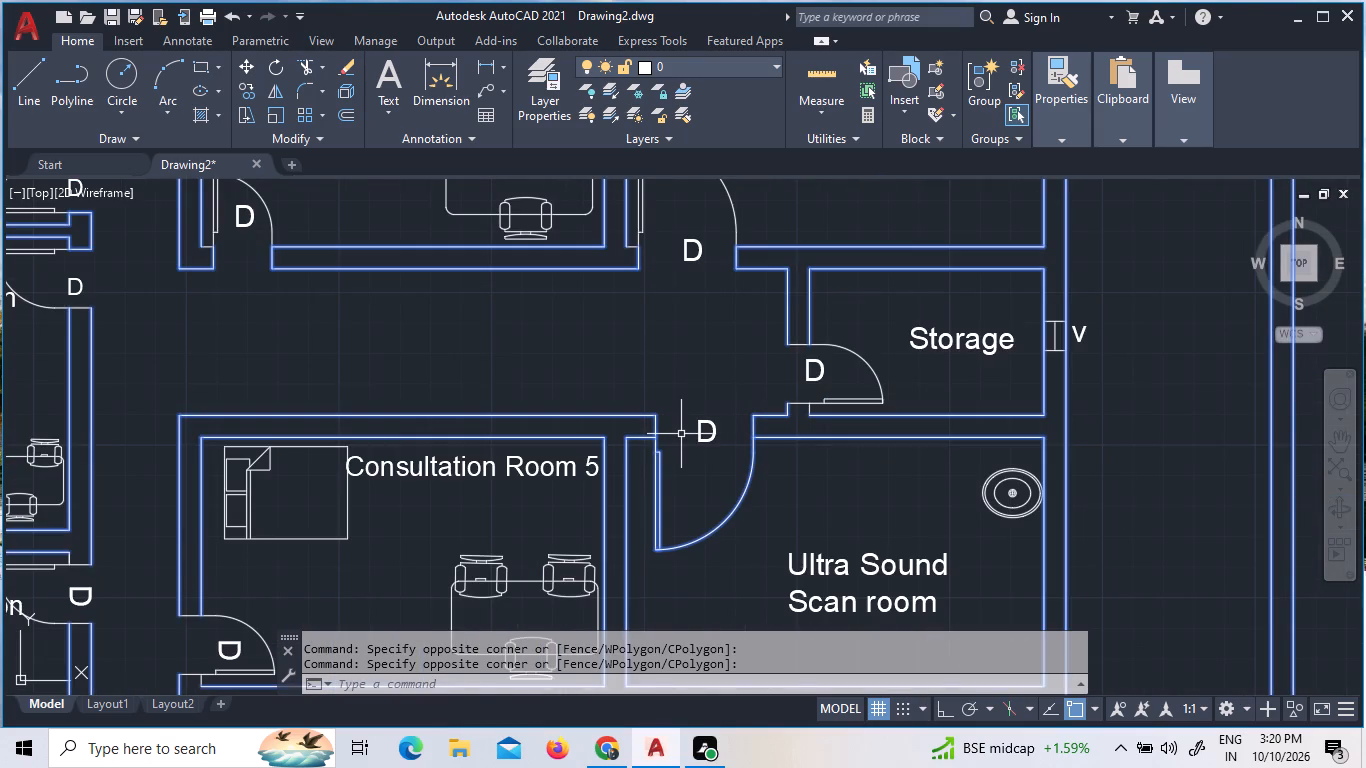
scroll(671, 478, "down", 2)
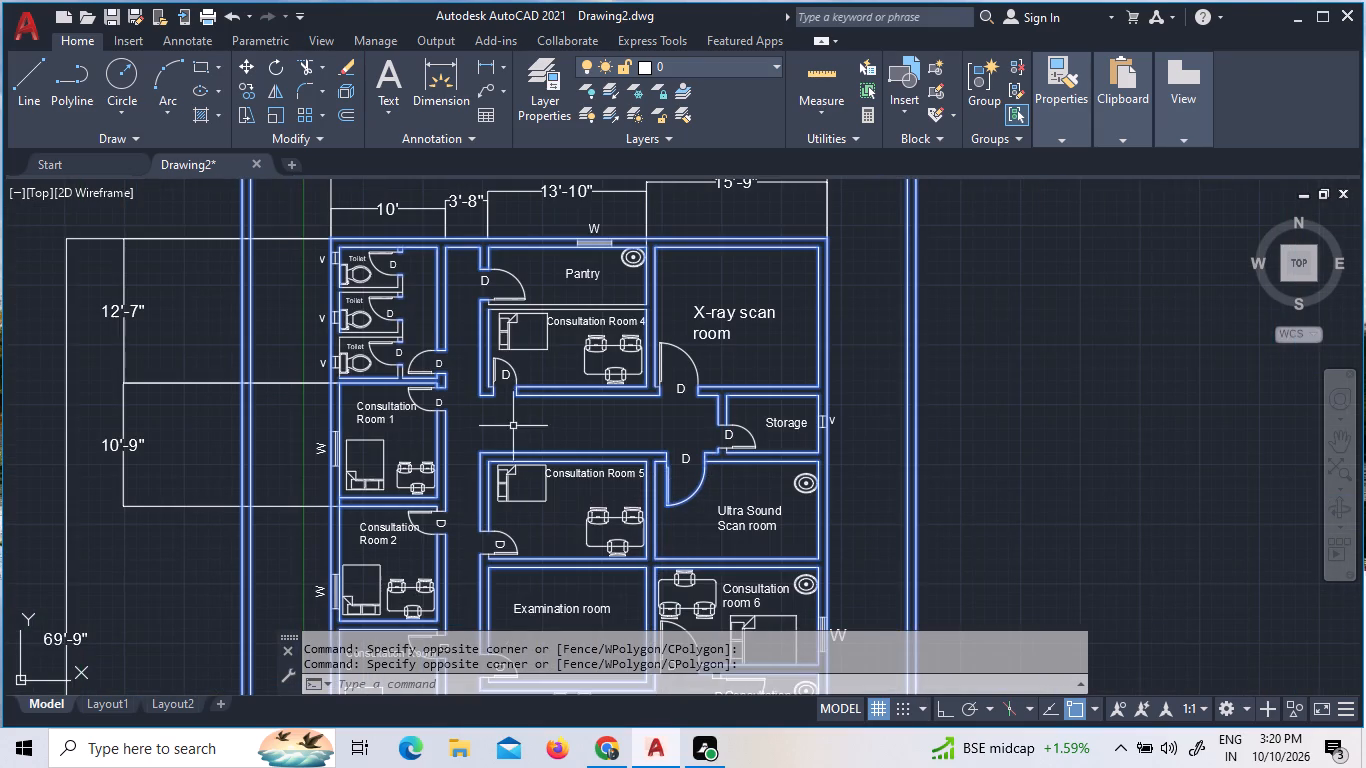
scroll(511, 395, "up", 4)
scroll(521, 394, "down", 2)
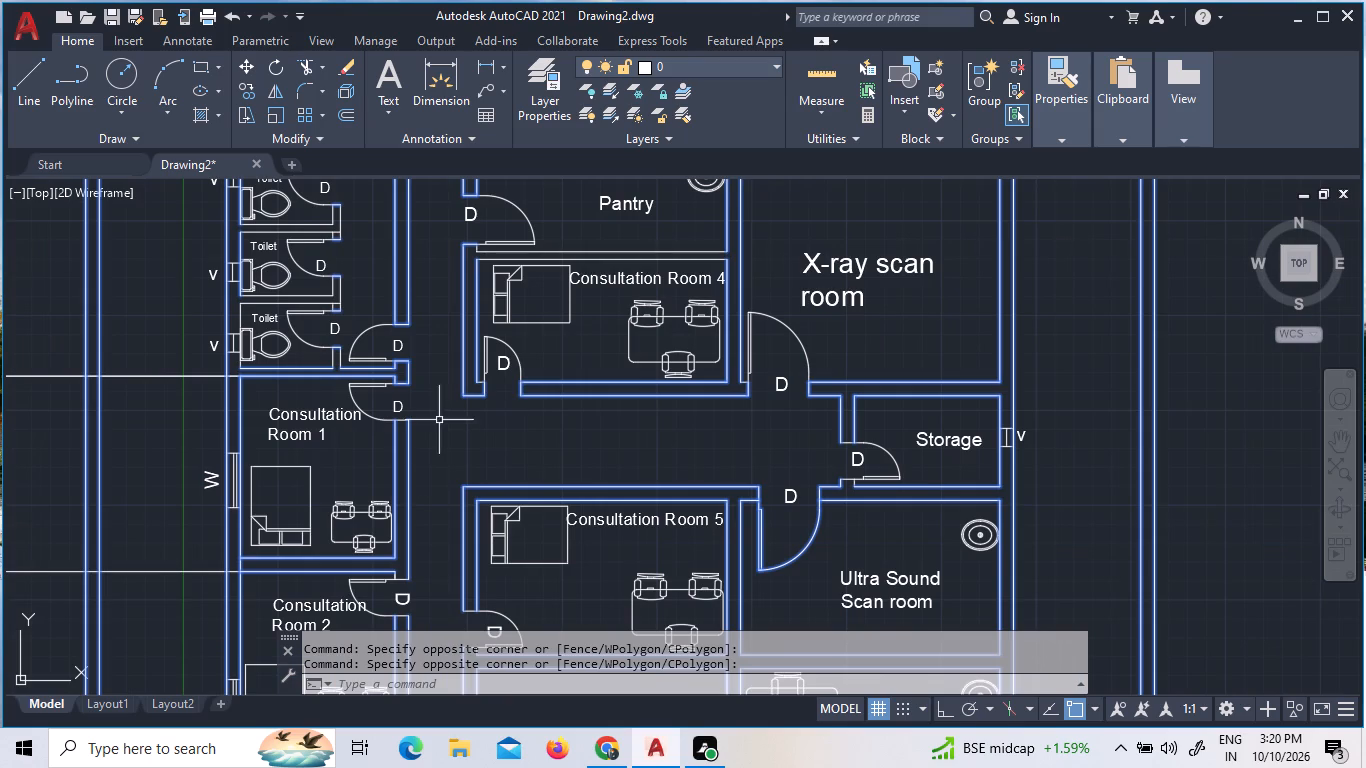
scroll(392, 438, "up", 3)
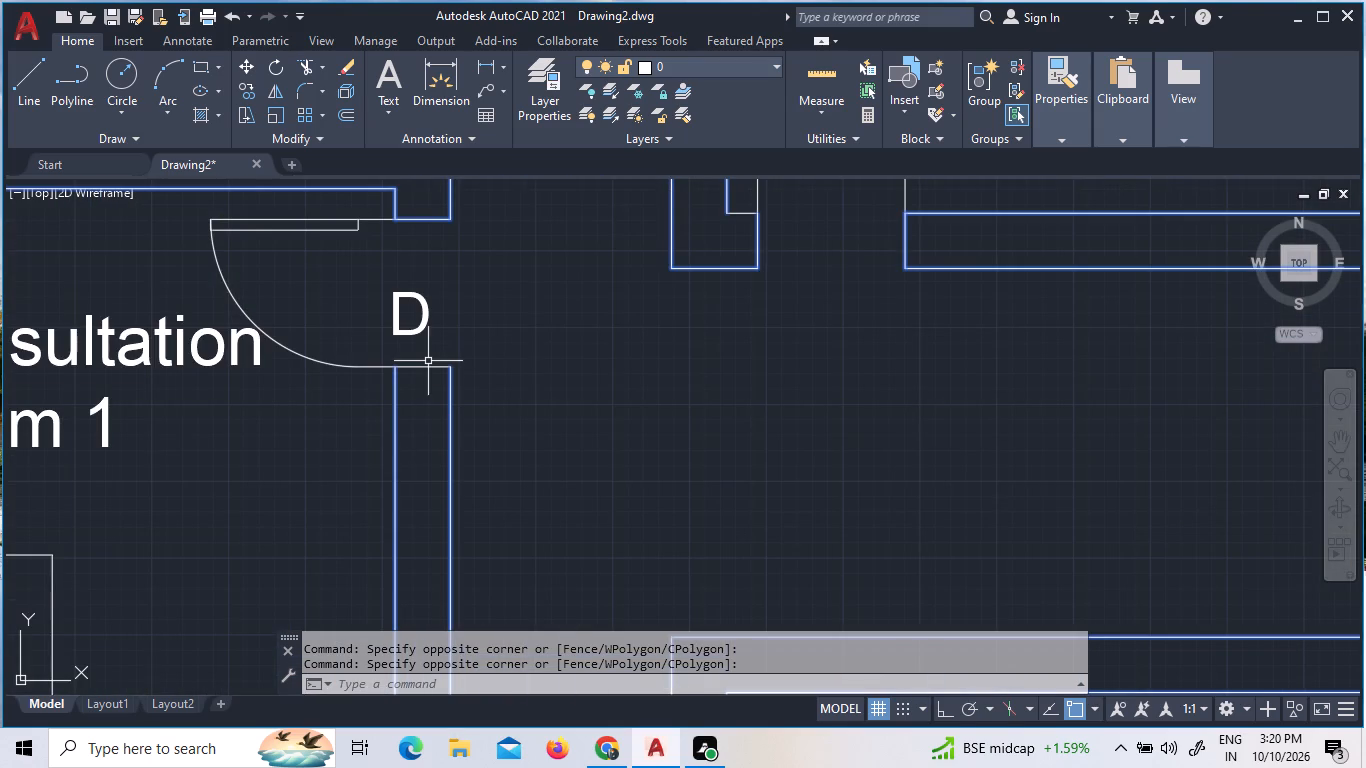
left_click(420, 366)
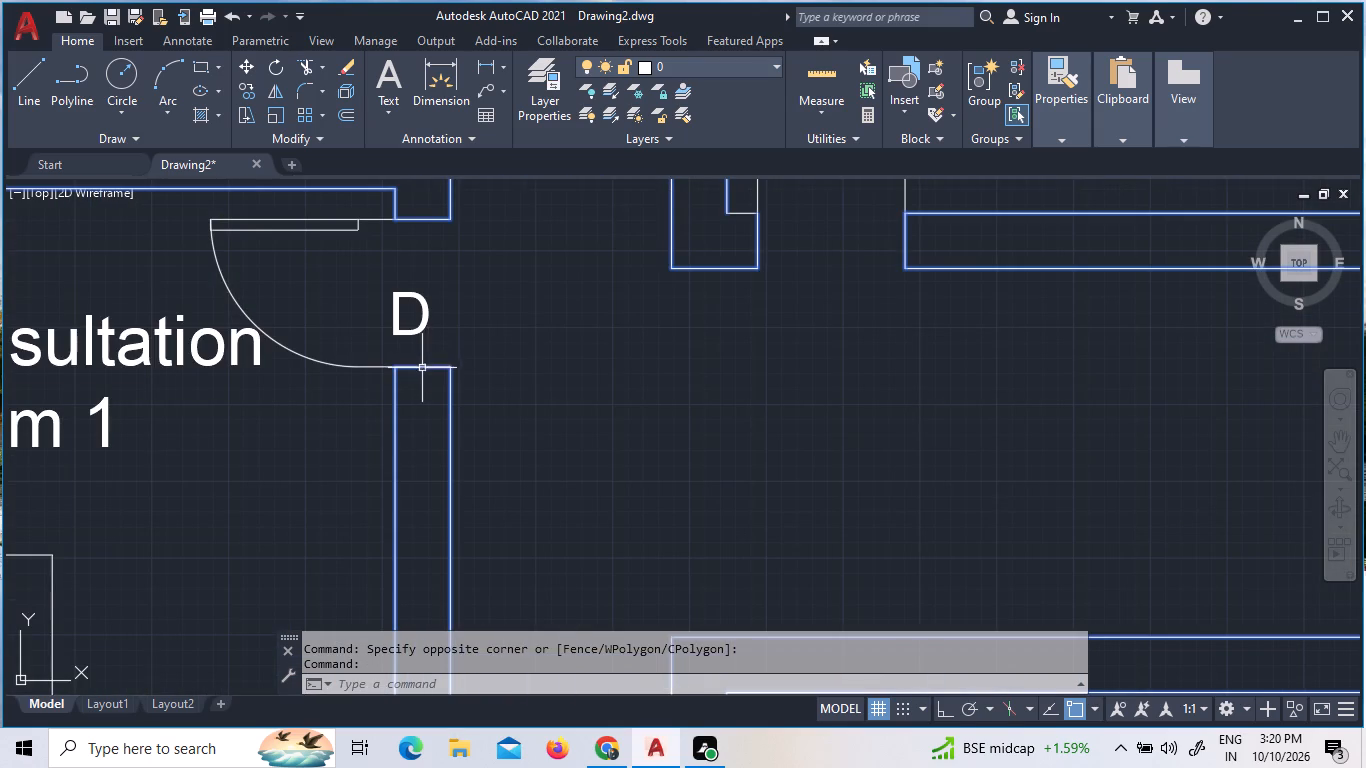
Add the short wall-end lines on the north and south sides of Consultation Room 2's door to the selection.
scroll(688, 385, "down", 3)
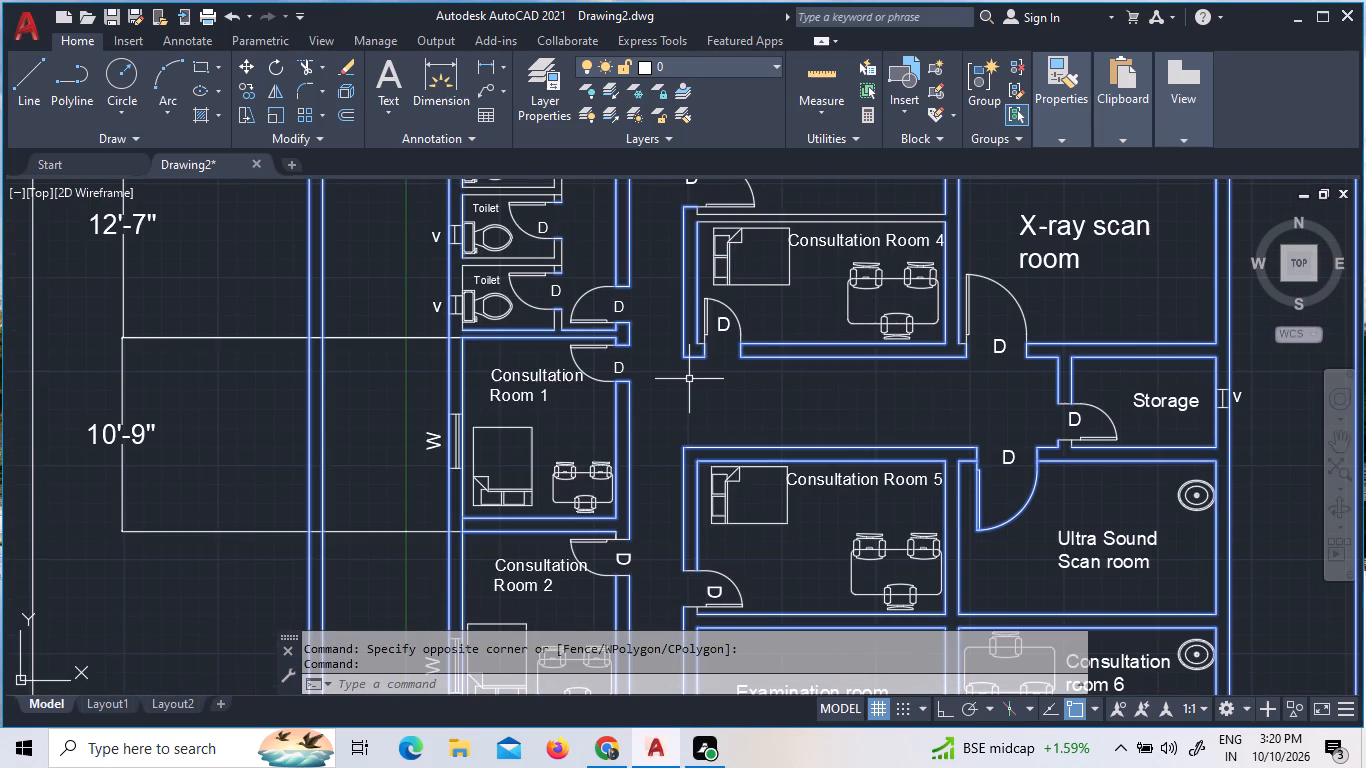
scroll(640, 550, "up", 4)
left_click(563, 513)
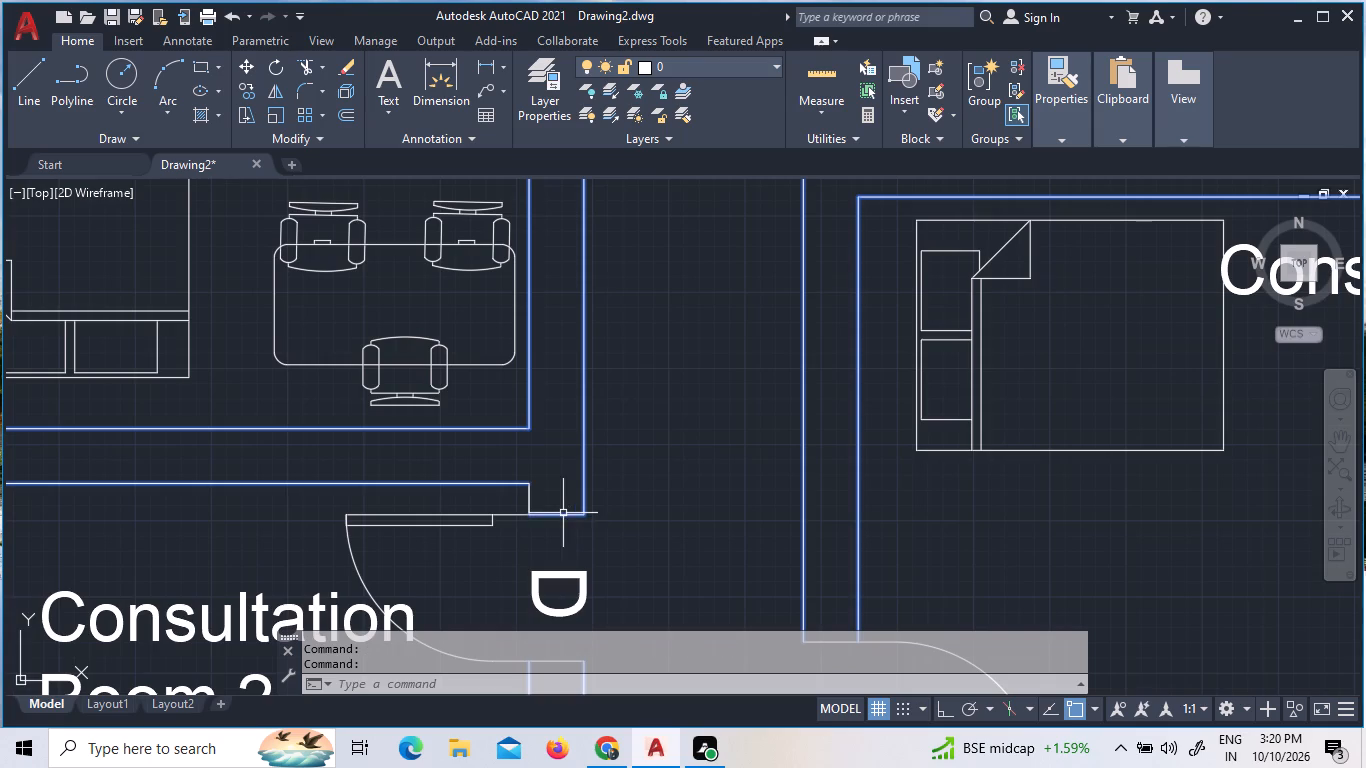
scroll(693, 461, "down", 4)
scroll(682, 529, "up", 4)
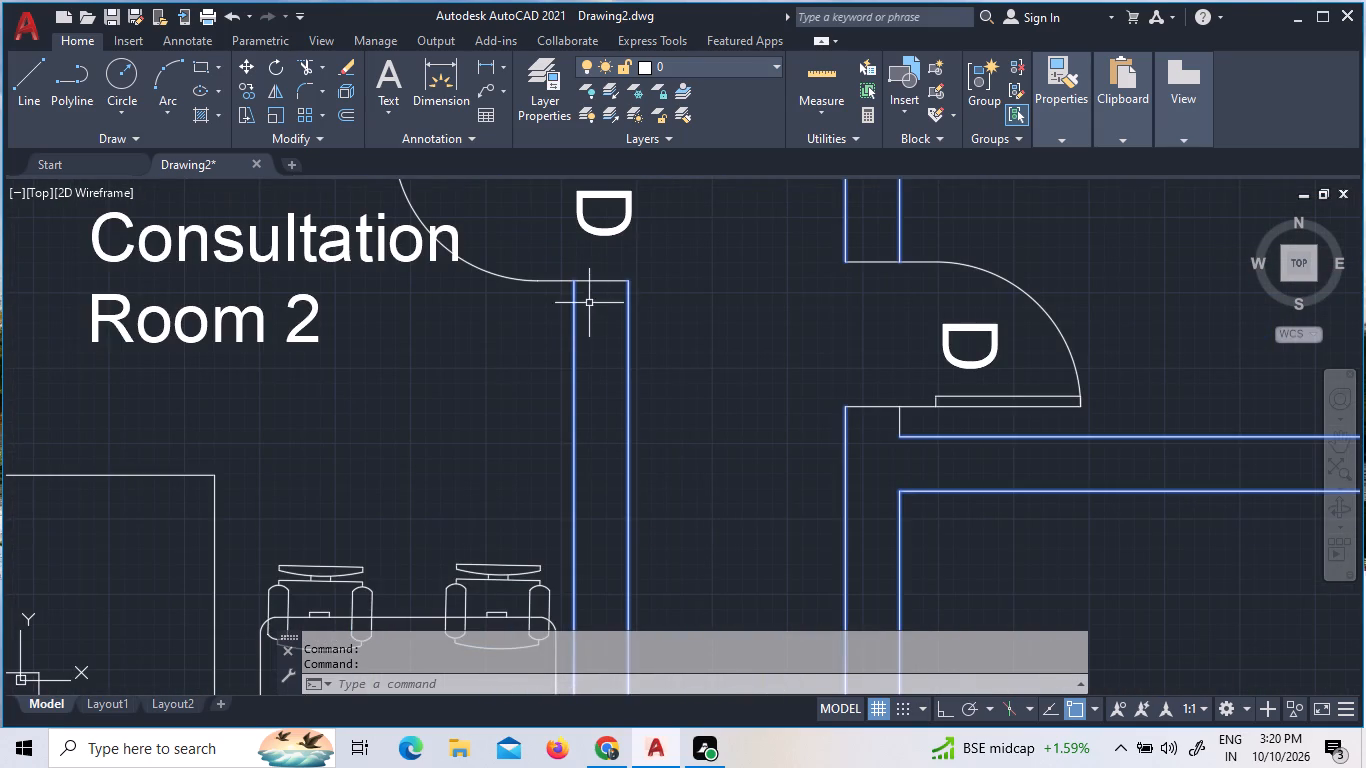
left_click(603, 278)
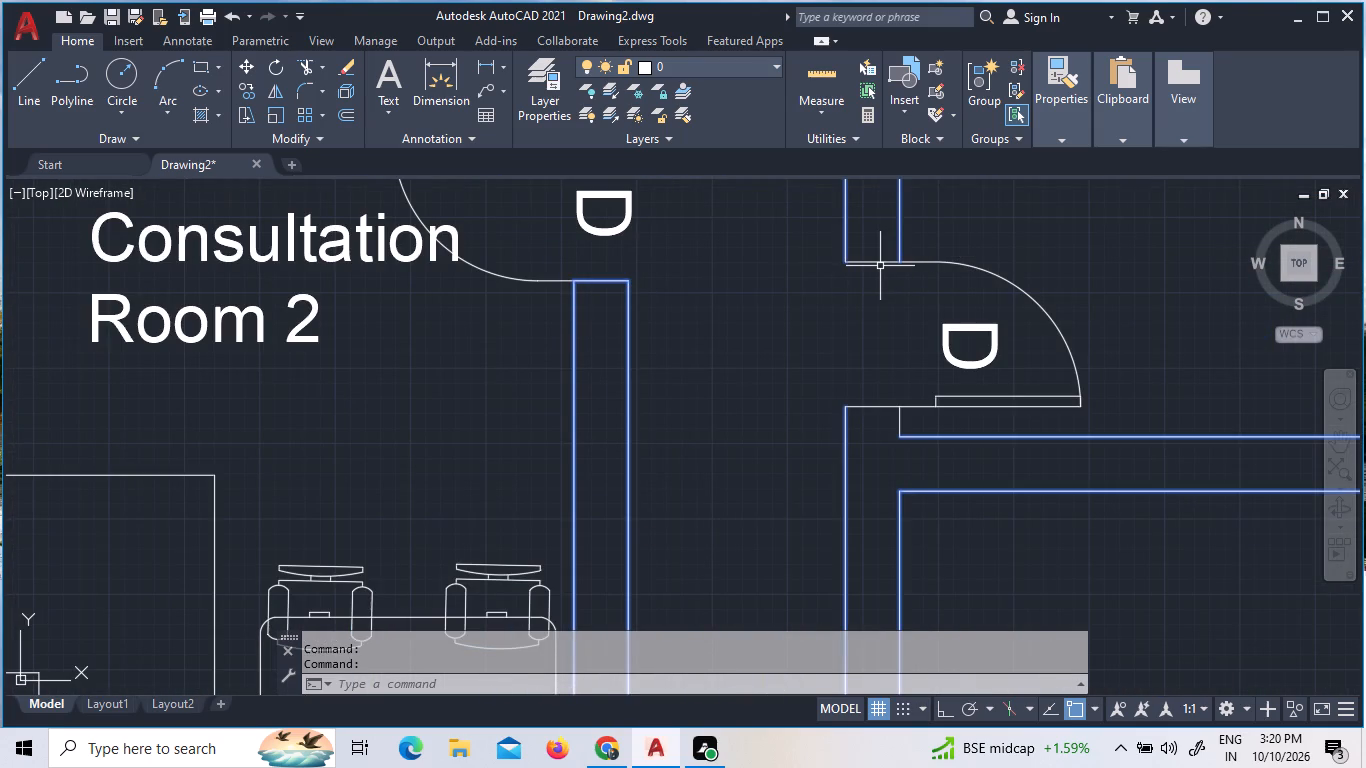
Add the short wall-end lines on both sides of Consultation Room 5's door, including the small return line, to the selection.
left_click(880, 266)
left_click(865, 211)
left_click(883, 423)
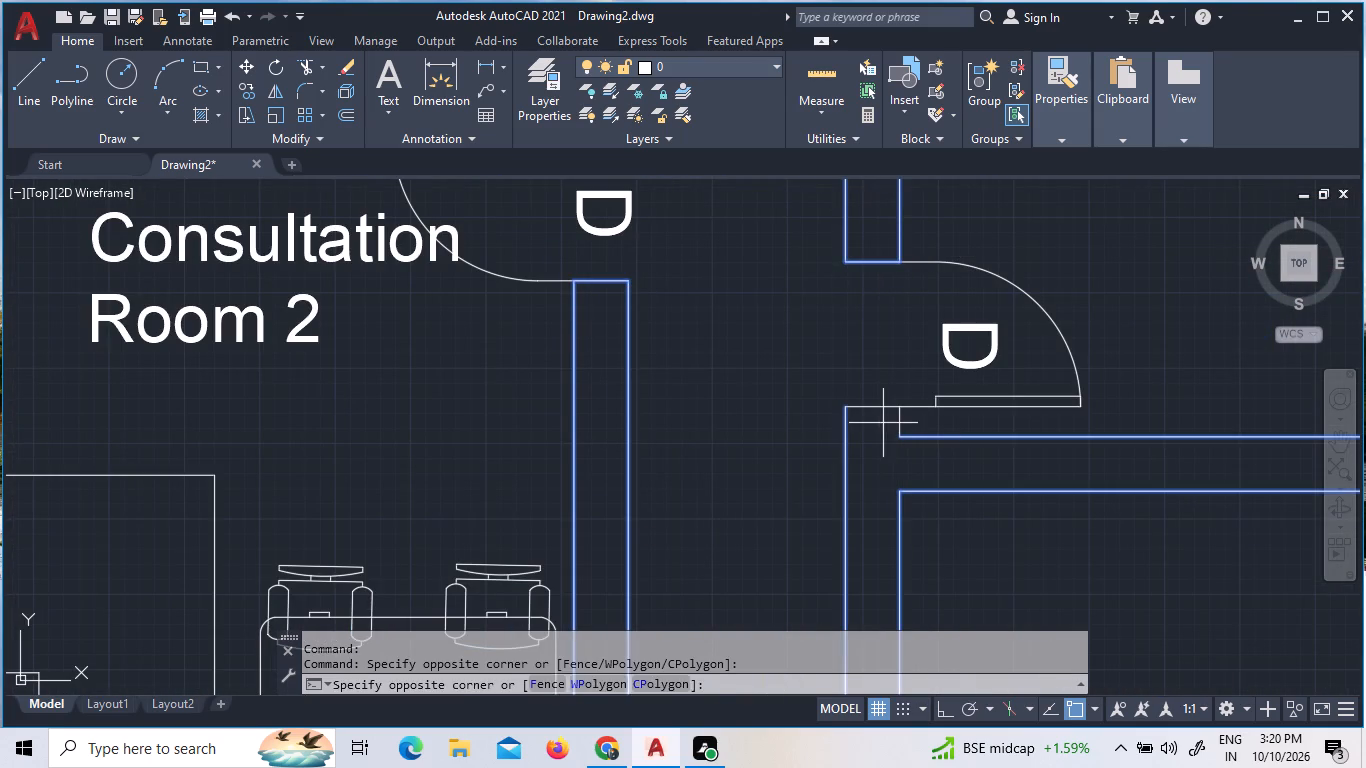
left_click(880, 375)
scroll(955, 351, "down", 1)
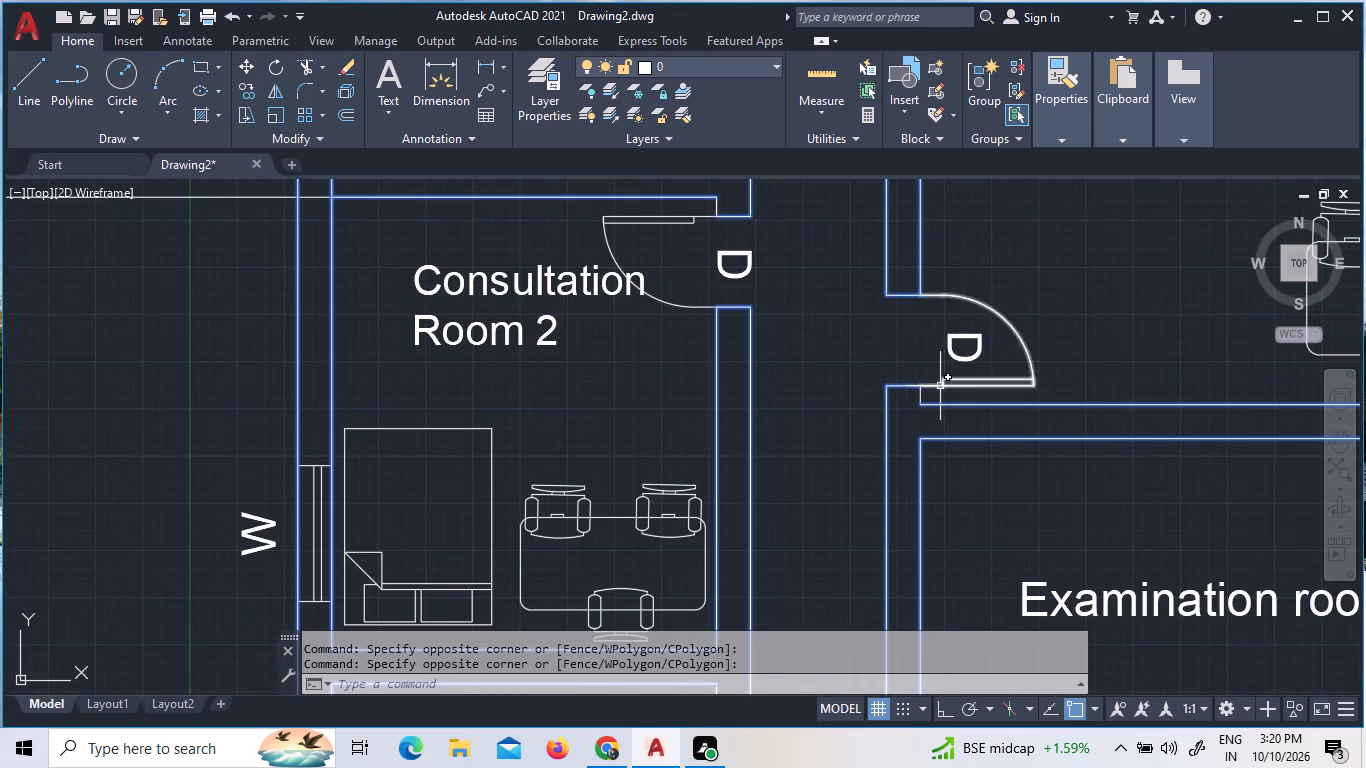
left_click(934, 393)
left_click(911, 395)
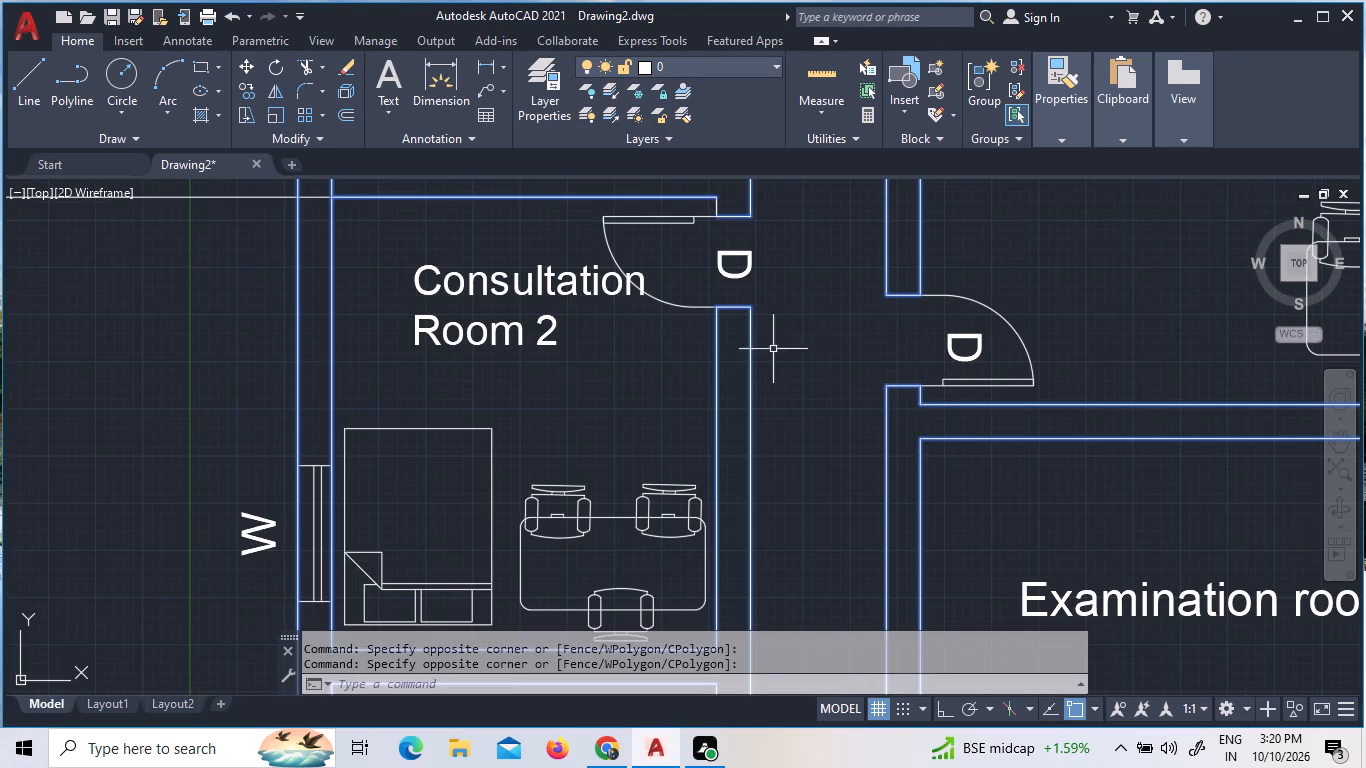
Add the short wall-end lines north and south of Consultation Room 3's door, including the north return line, to the selection.
scroll(800, 347, "down", 3)
scroll(756, 494, "up", 3)
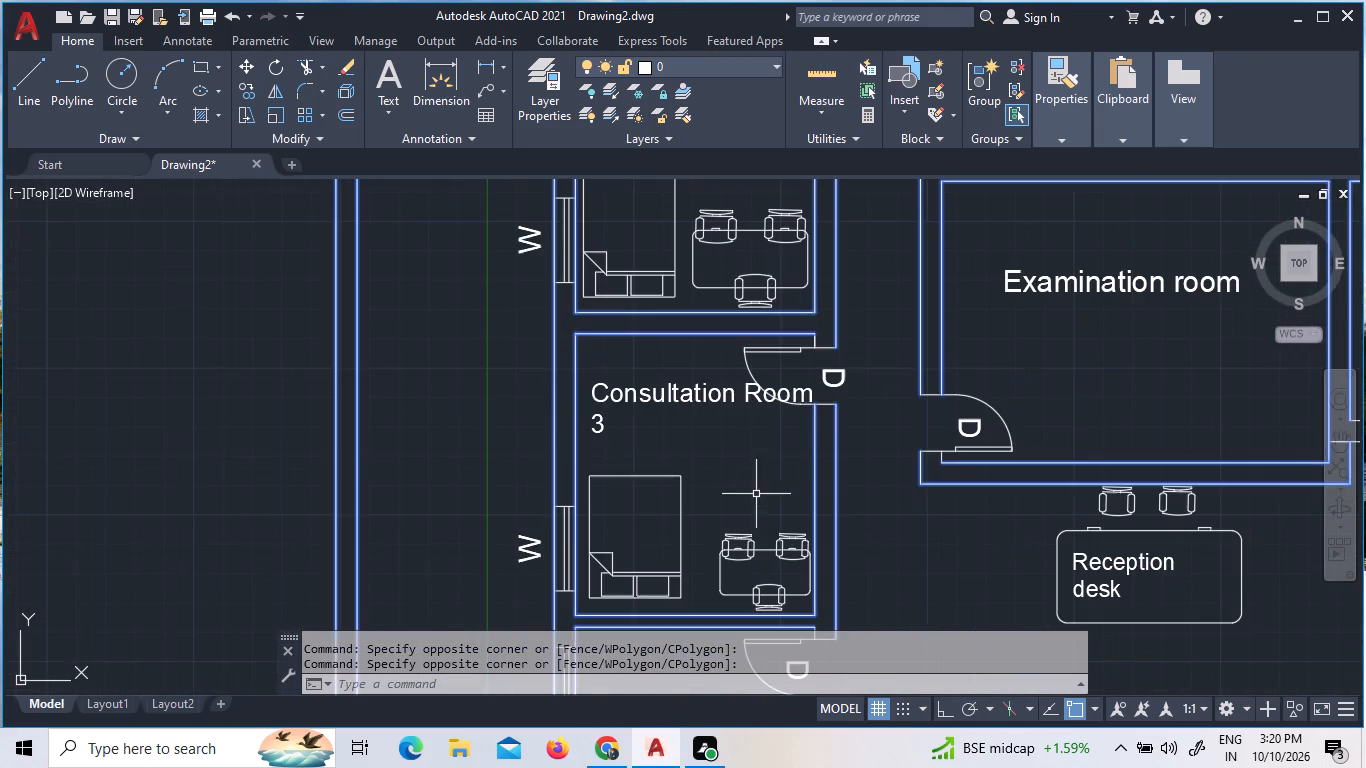
scroll(862, 359, "up", 4)
left_click(652, 318)
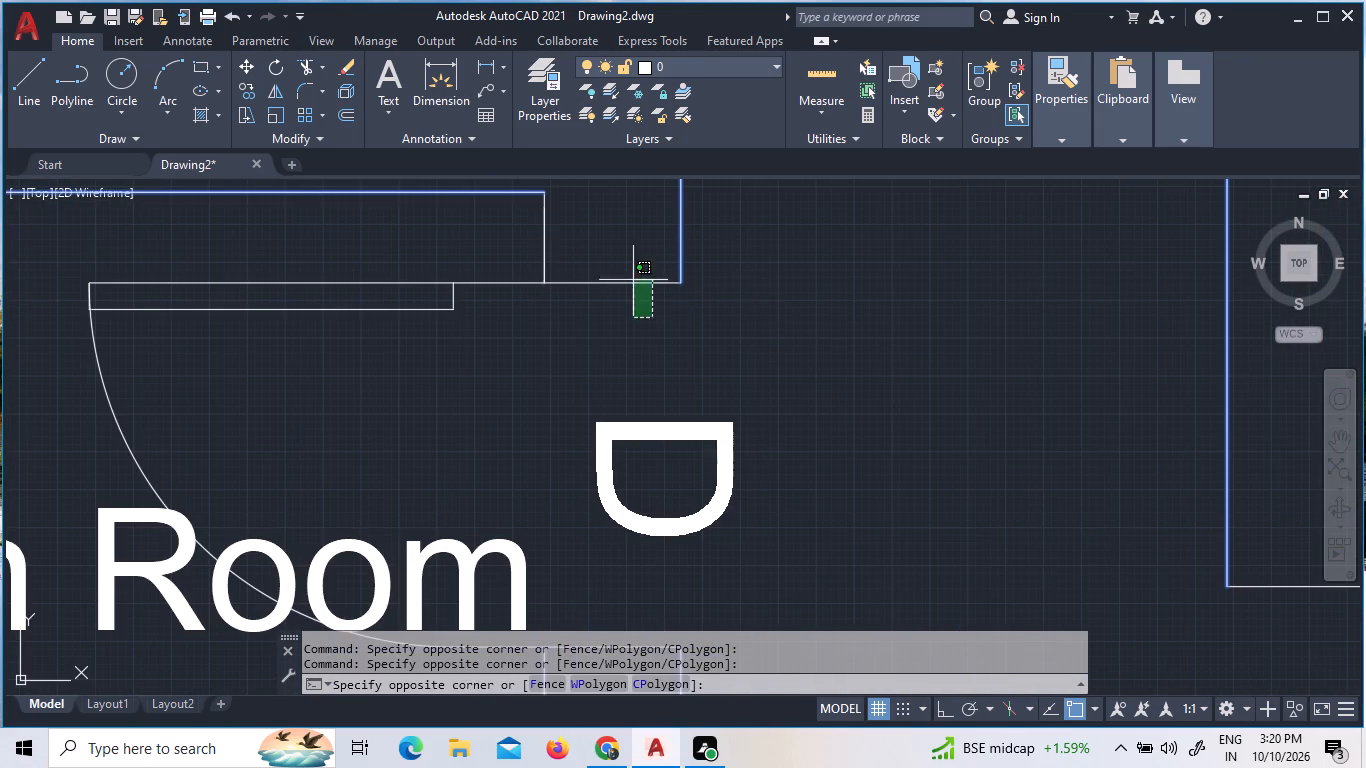
double_click(590, 234)
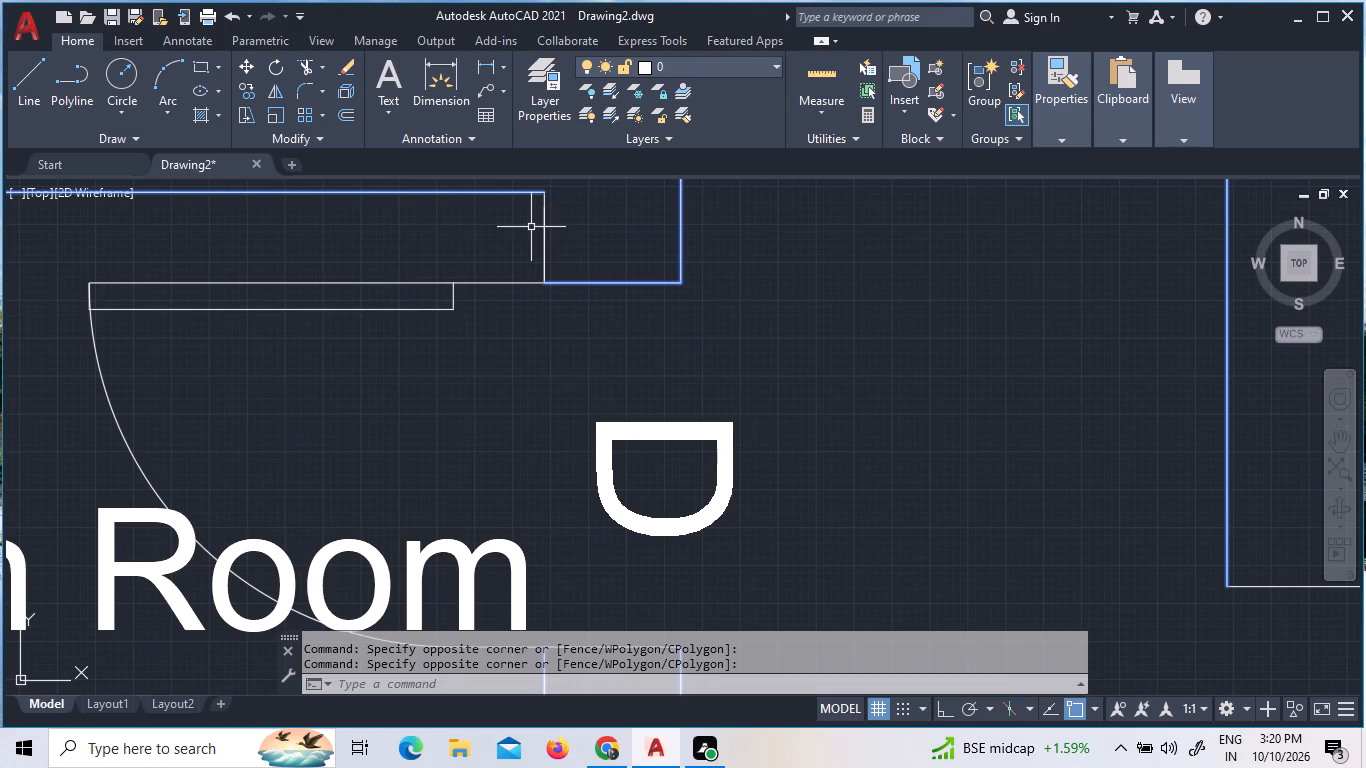
left_click(543, 228)
scroll(672, 224, "down", 3)
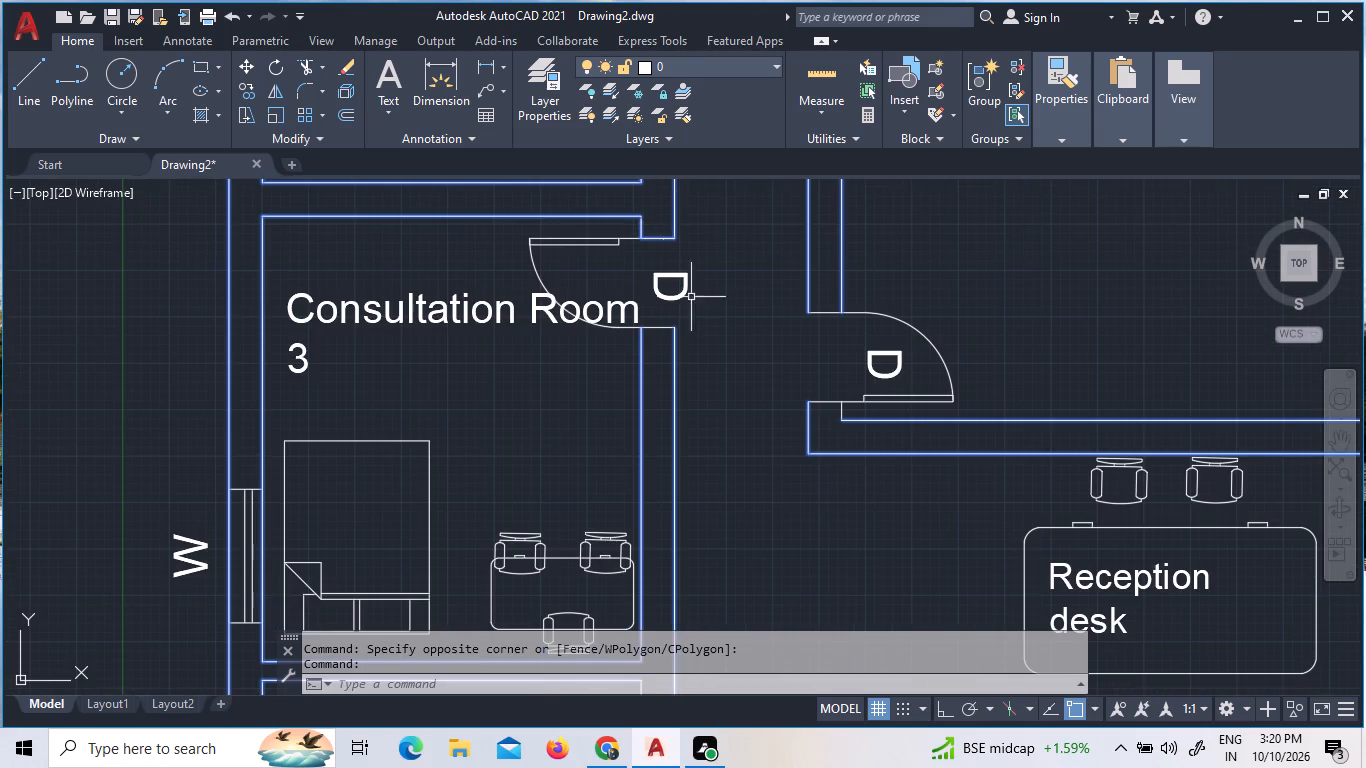
left_click(660, 326)
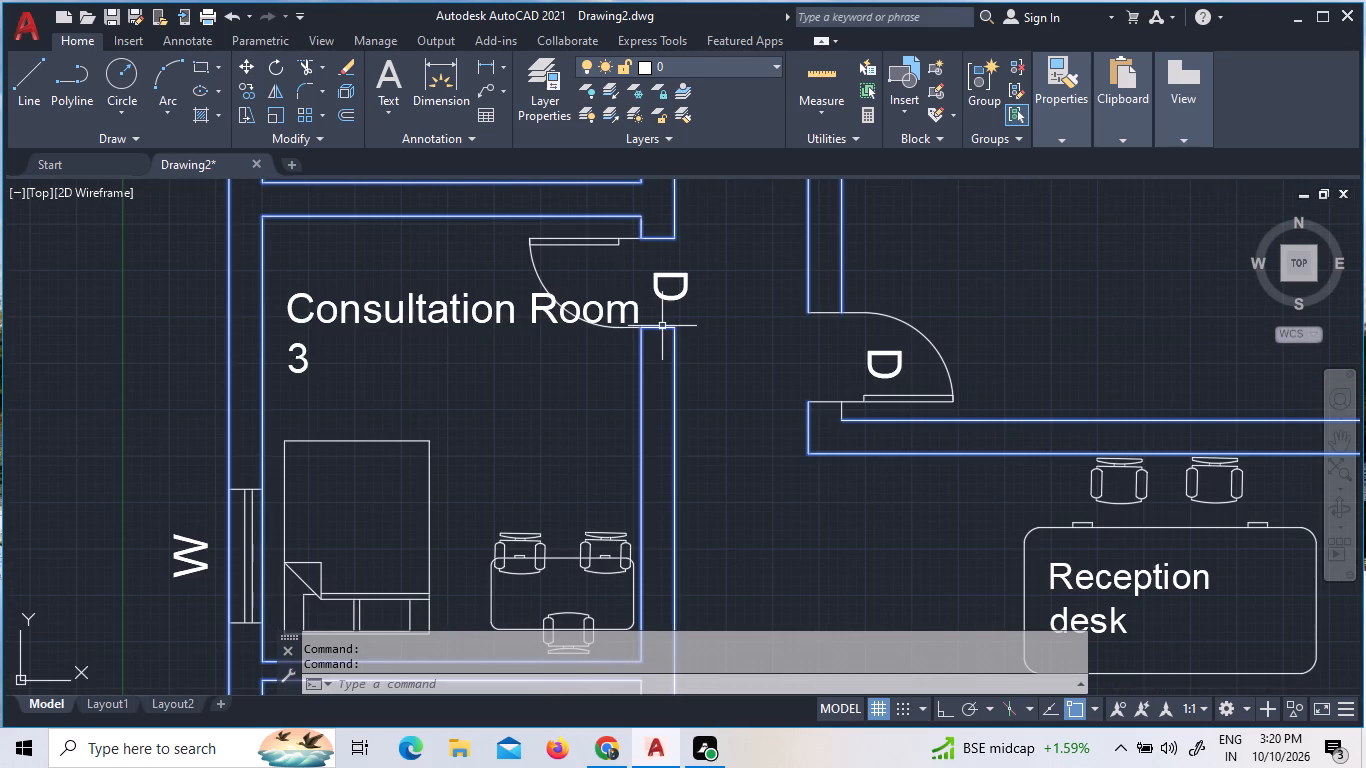
Add the wall-end lines north and south of the Examination room's door with one crossing selection.
scroll(866, 322, "up", 2)
left_click(782, 269)
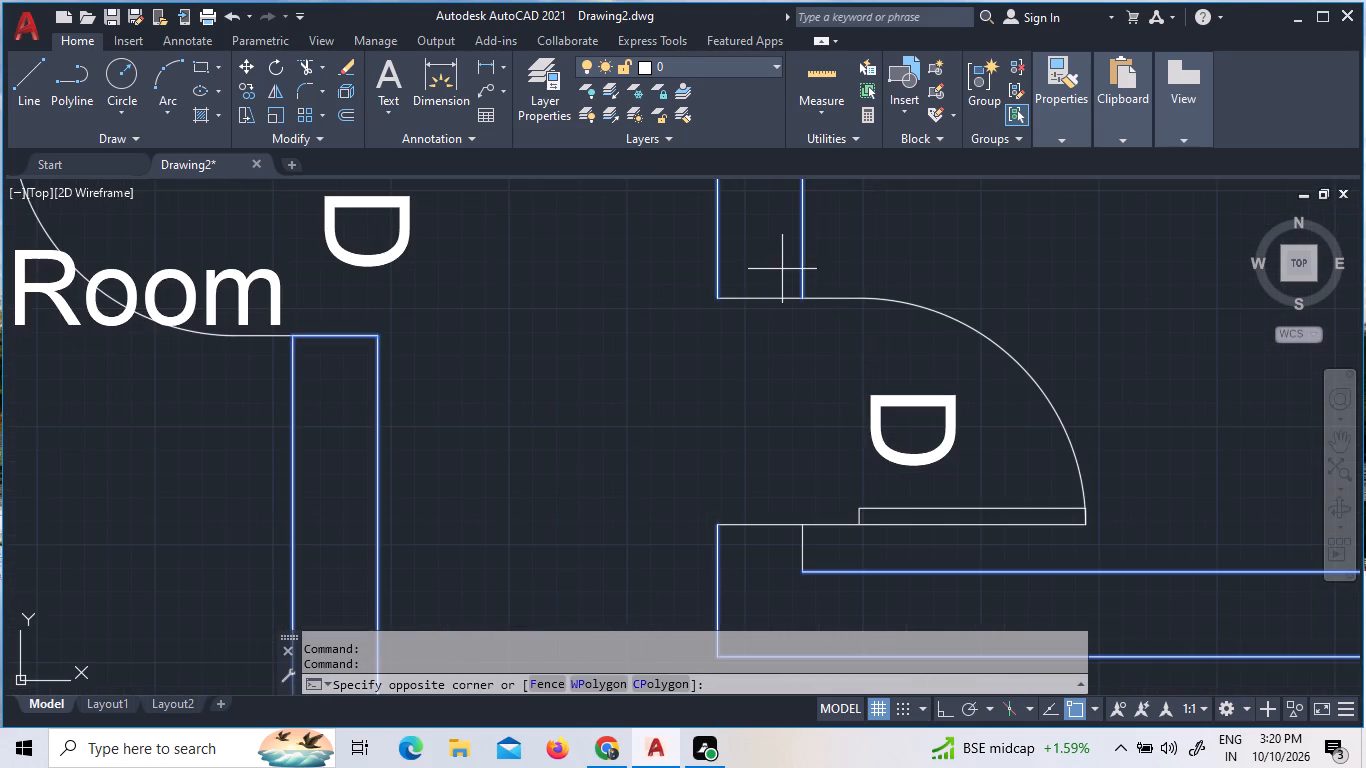
left_click(770, 570)
Add the wall-end lines on both sides of the Office door and its short north return line with crossing selections.
scroll(777, 413, "down", 4)
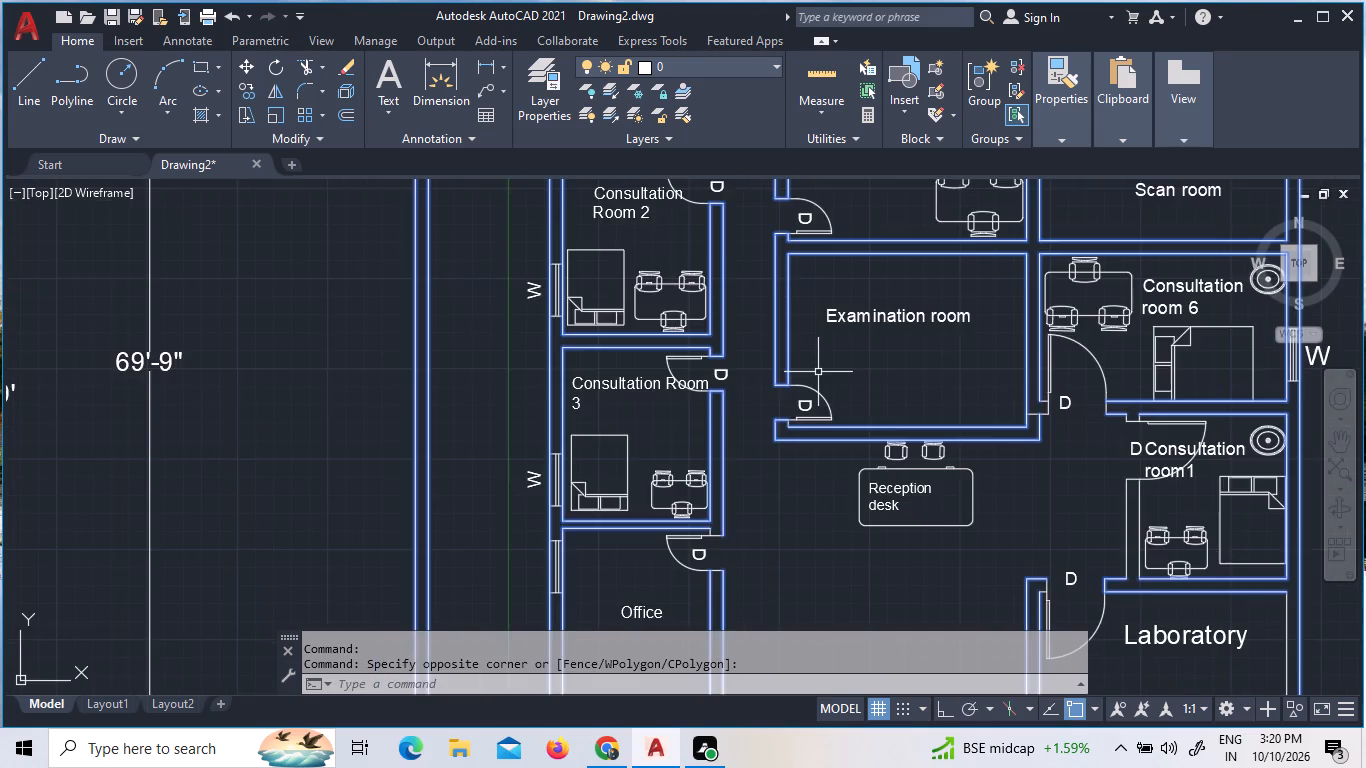
scroll(817, 385, "down", 1)
scroll(797, 498, "up", 4)
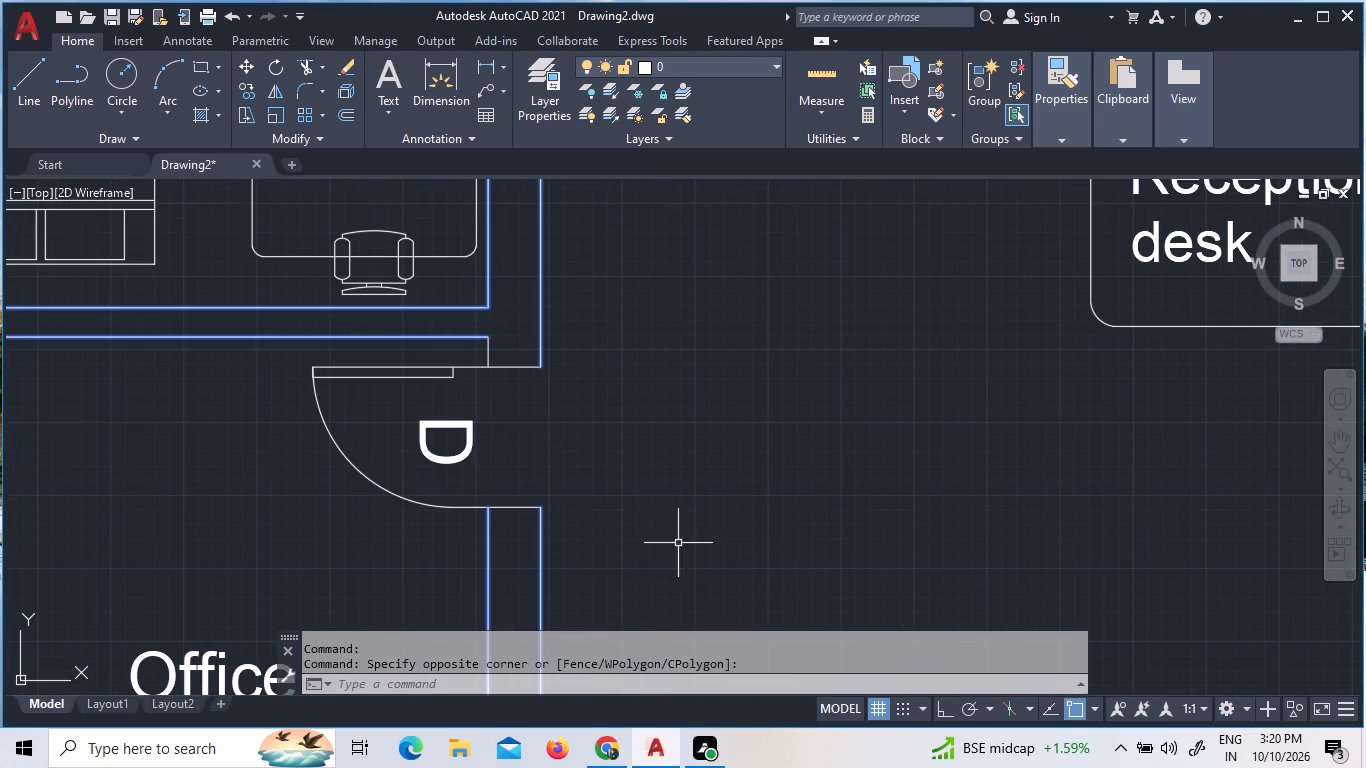
left_click(529, 526)
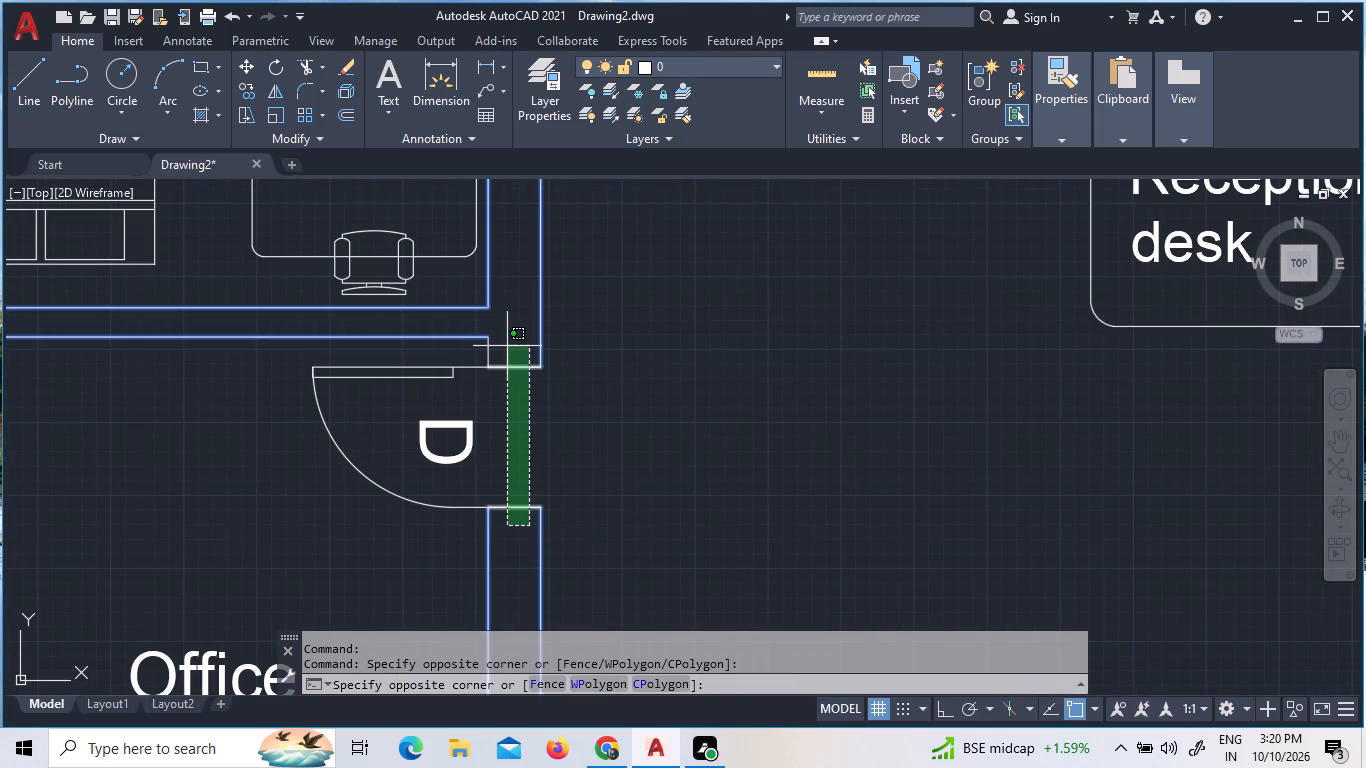
left_click(507, 346)
left_click(509, 352)
left_click(477, 357)
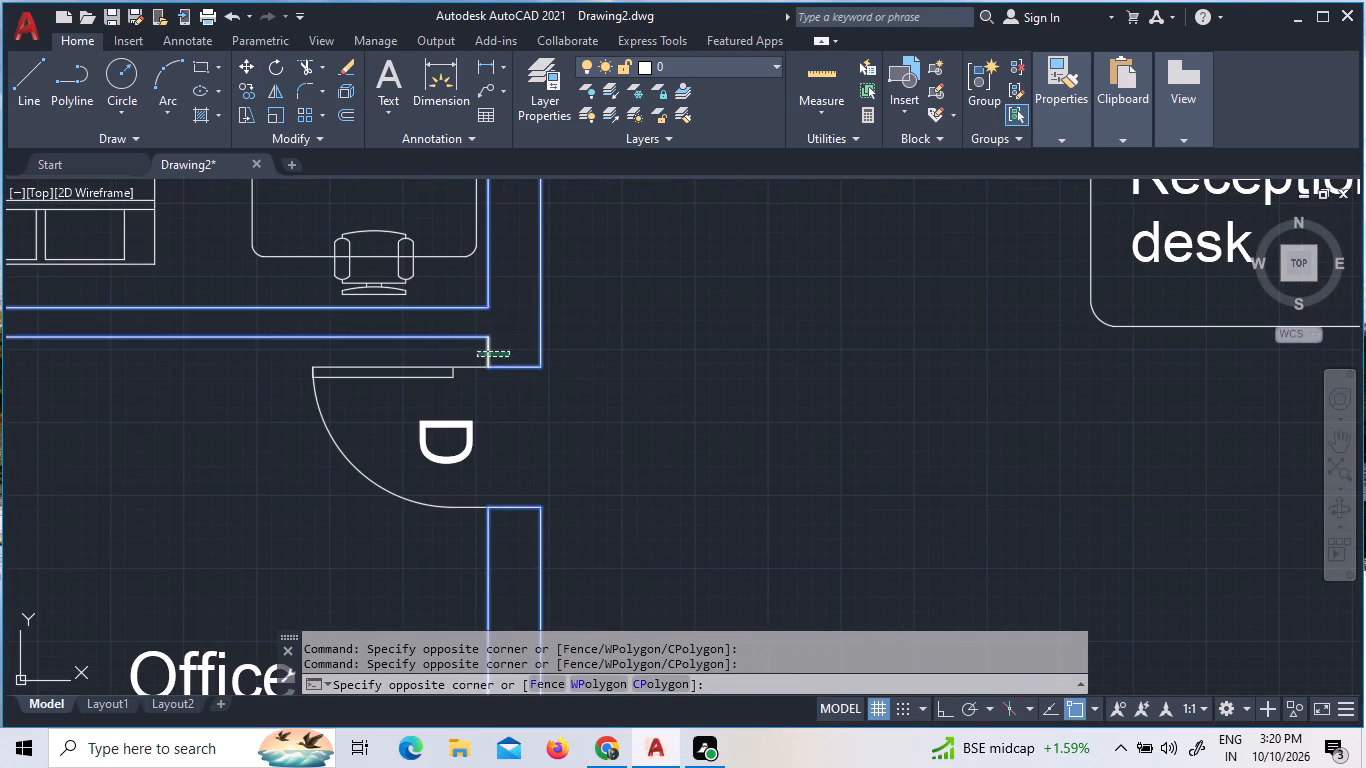
Add the wall-end lines on both sides of the Pharmacy door and its short north return line with crossing selections.
scroll(602, 314, "down", 3)
scroll(599, 622, "up", 1)
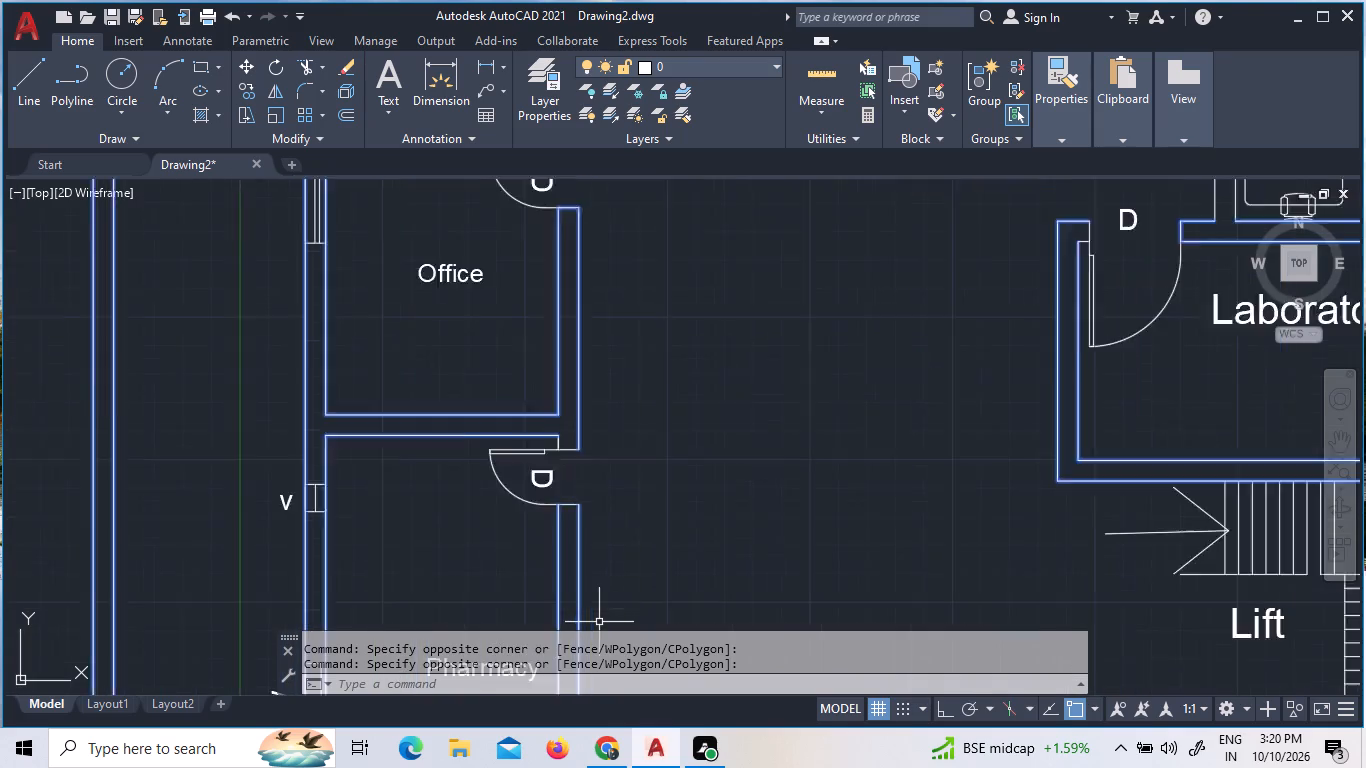
scroll(599, 622, "up", 1)
left_click(555, 457)
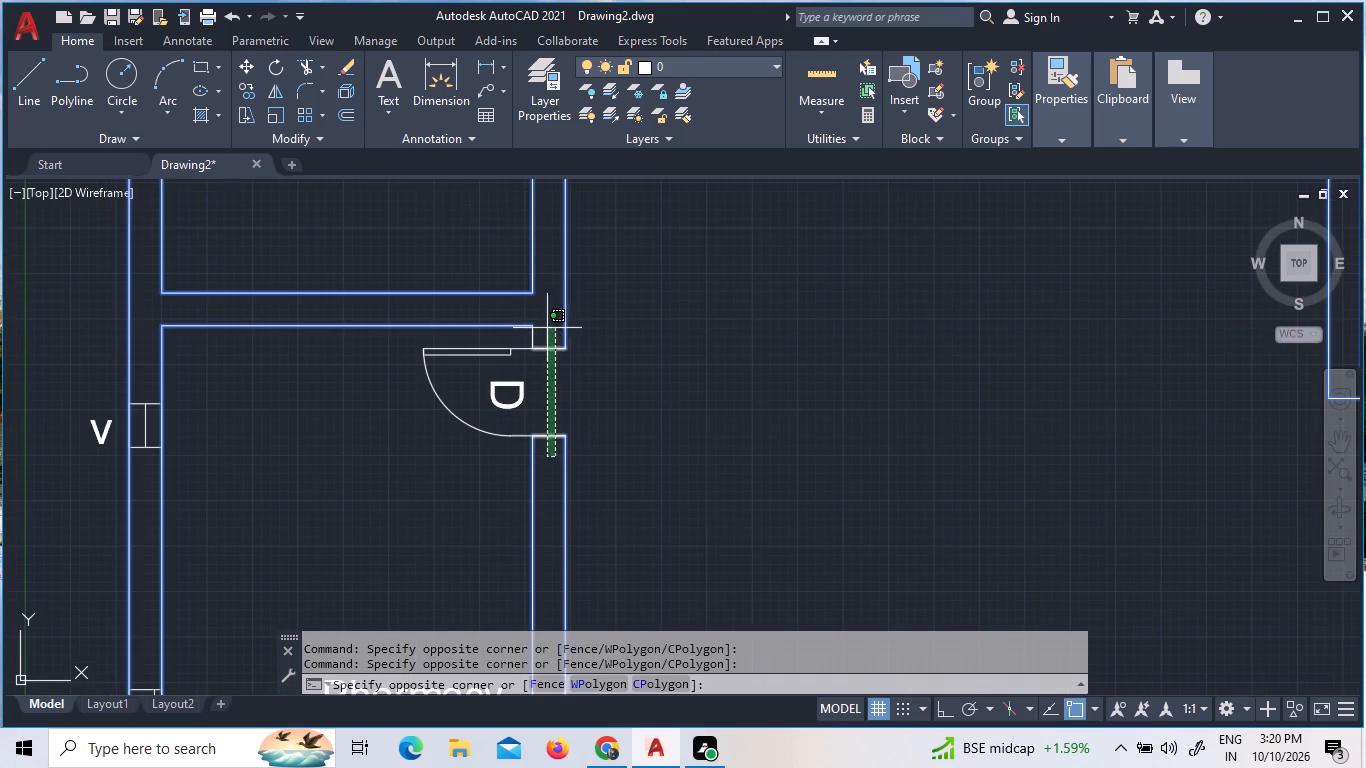
left_click(546, 328)
left_click(545, 328)
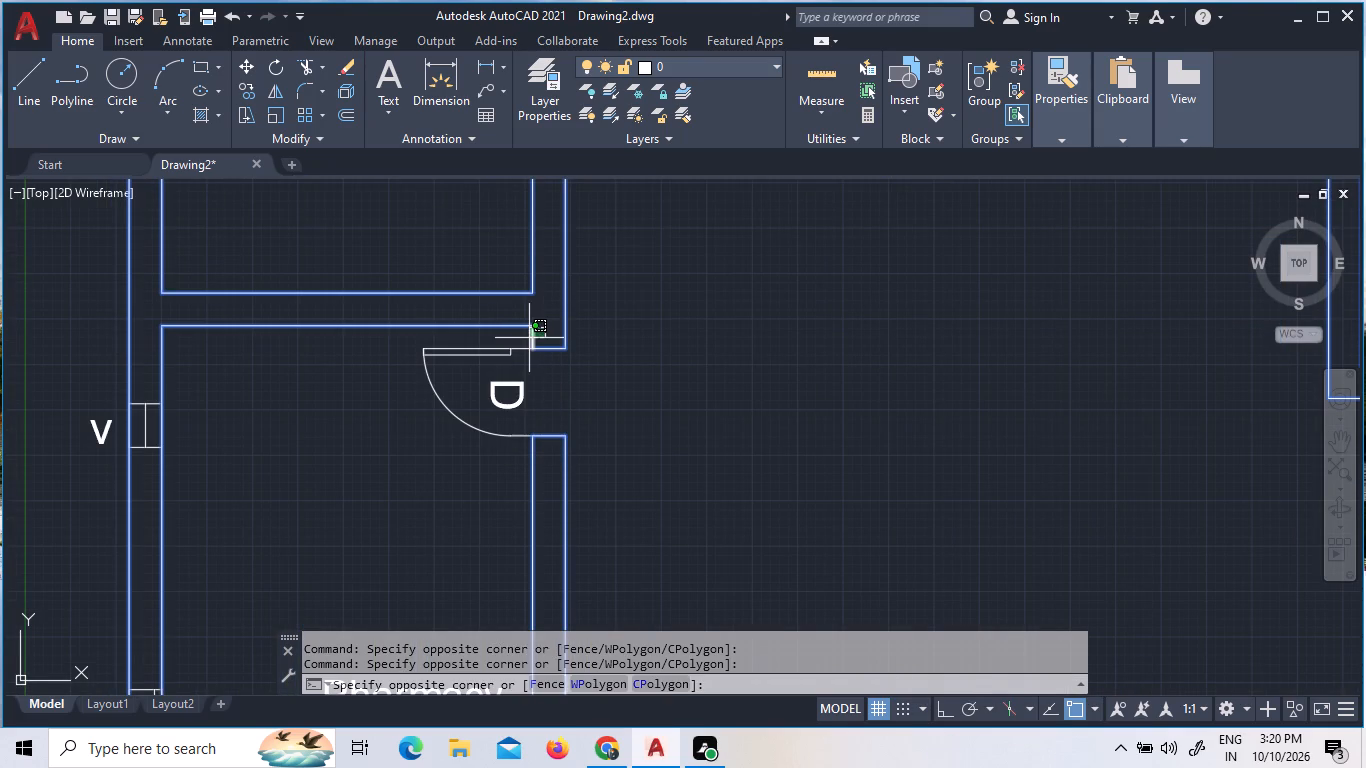
left_click(529, 338)
Add the short wall-end and return lines on the west side of the Laboratory's door to the selection.
scroll(668, 358, "down", 3)
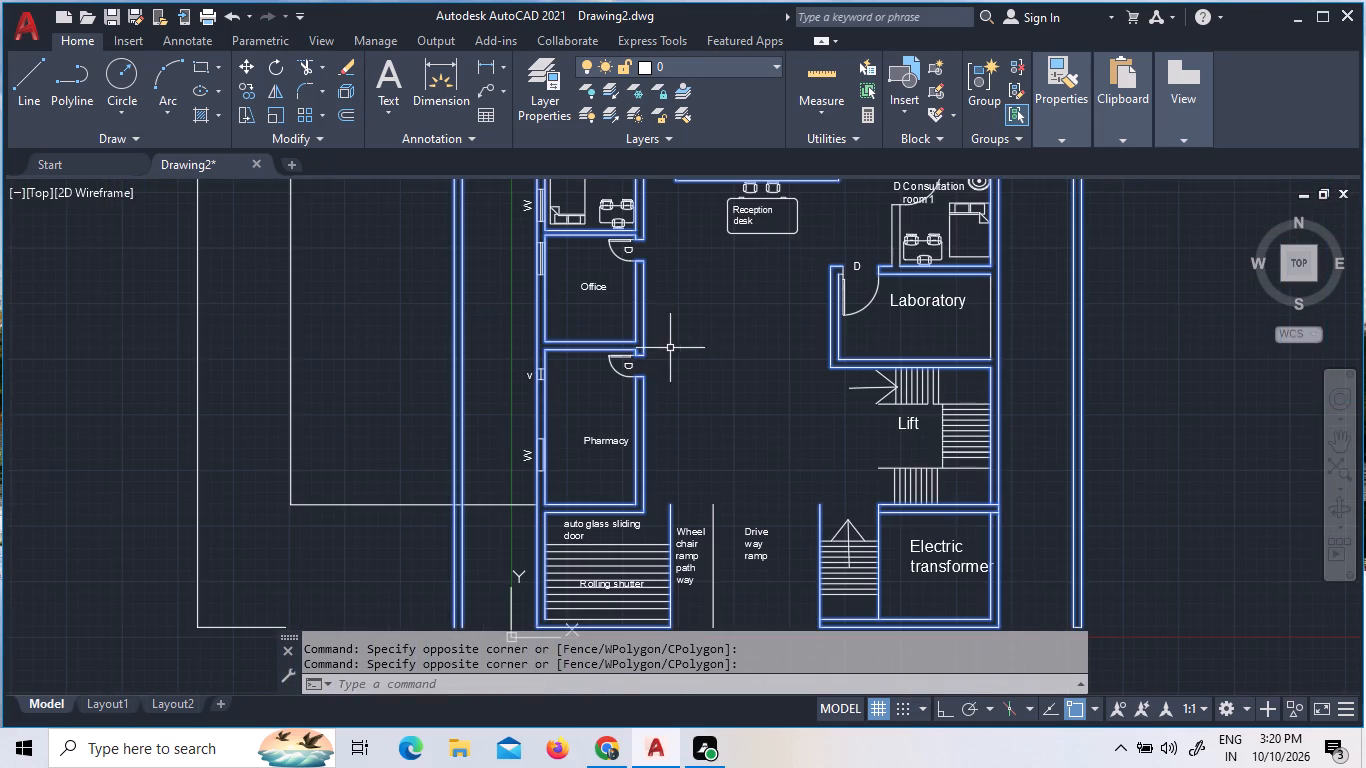
scroll(871, 287, "up", 4)
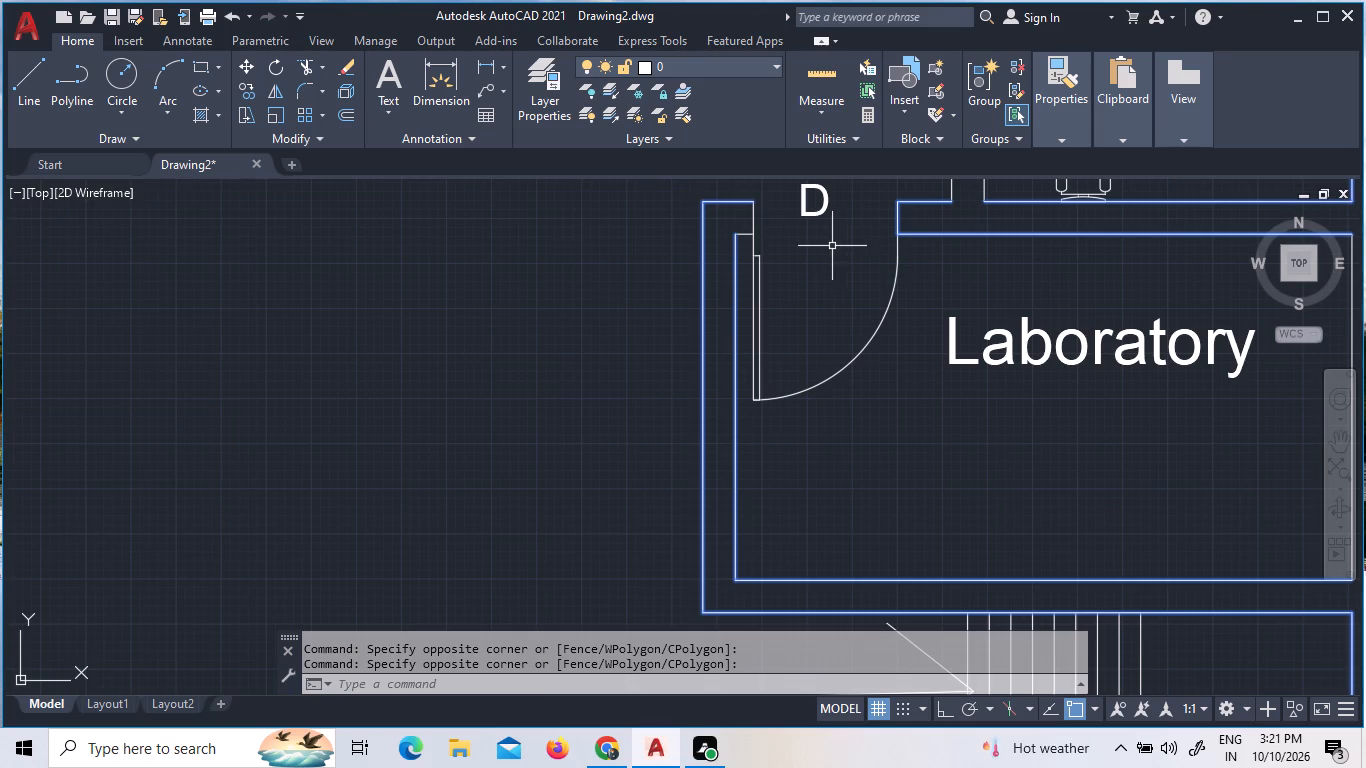
left_click(792, 227)
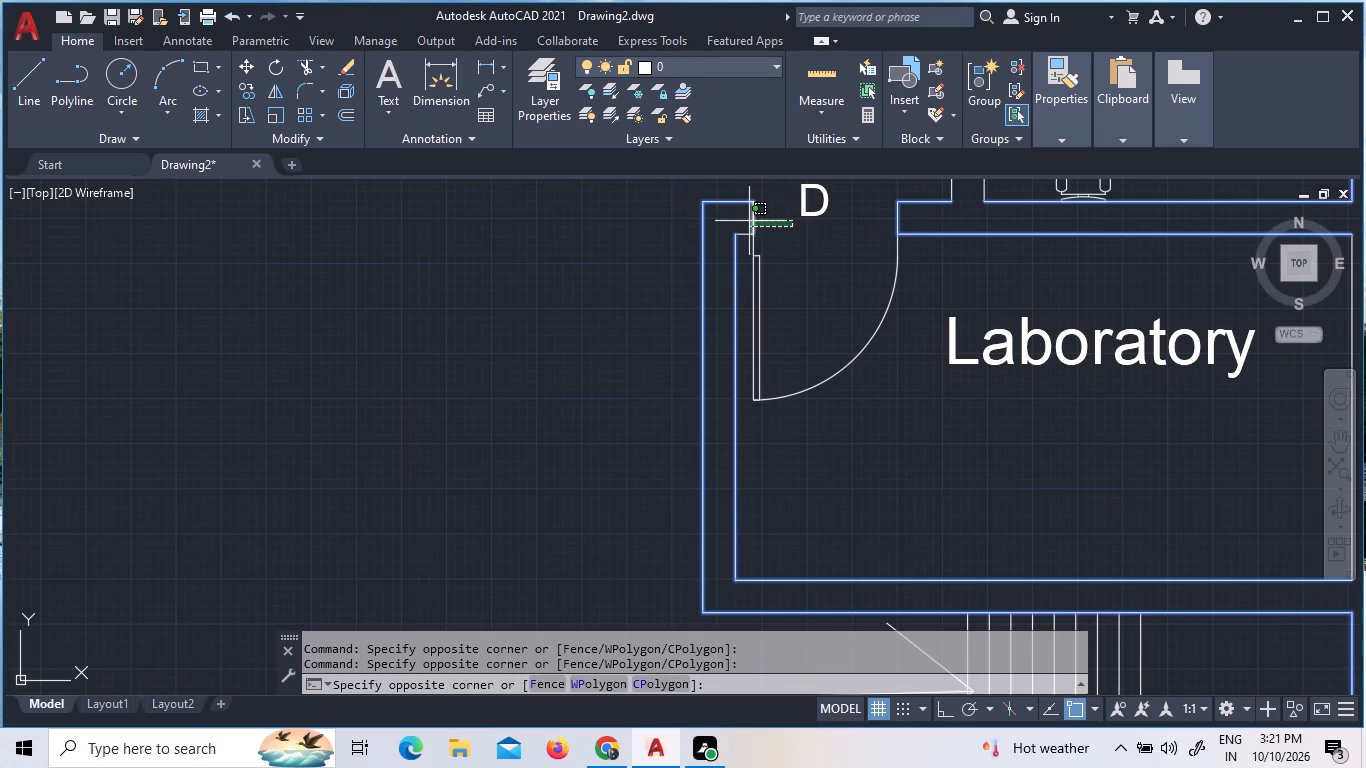
left_click(749, 221)
left_click(748, 234)
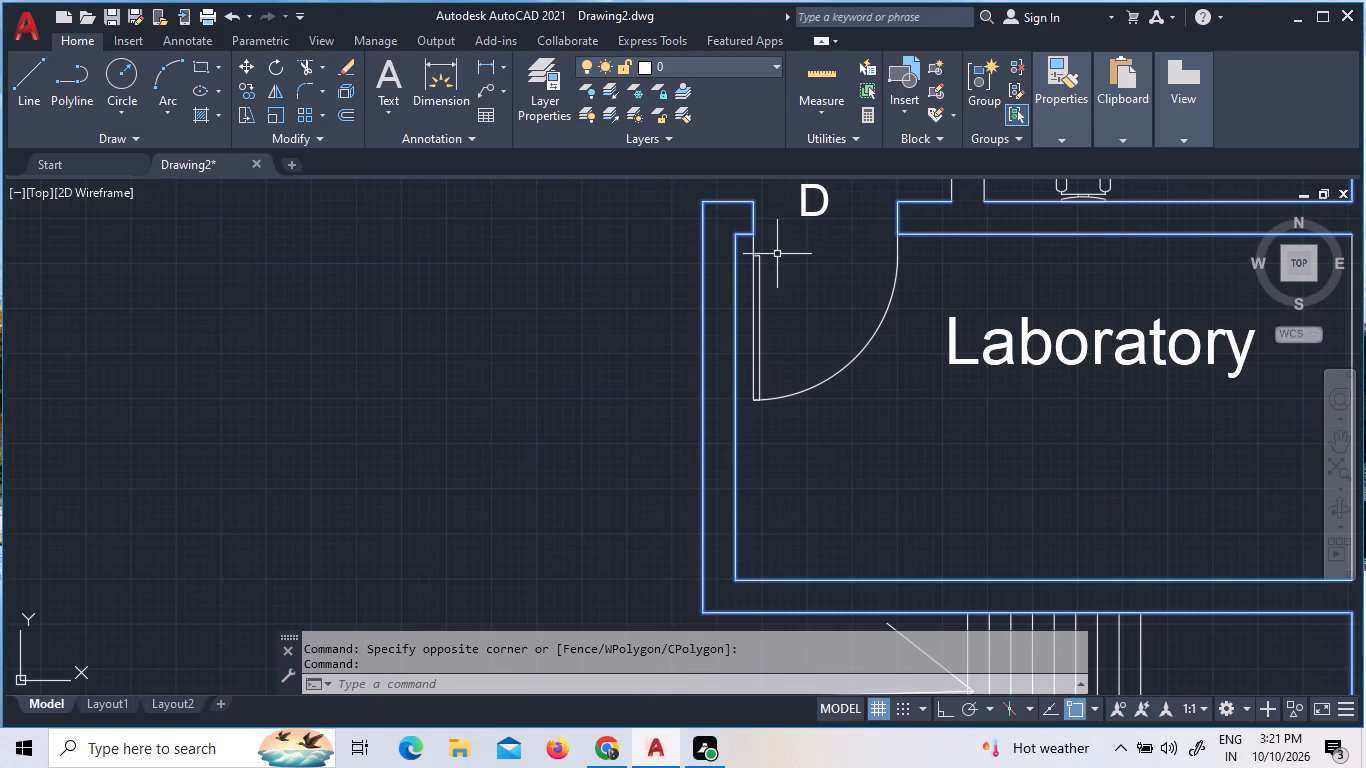
Add the two west wall lines of the consultation room north of the Laboratory with a crossing selection.
scroll(979, 255, "down", 4)
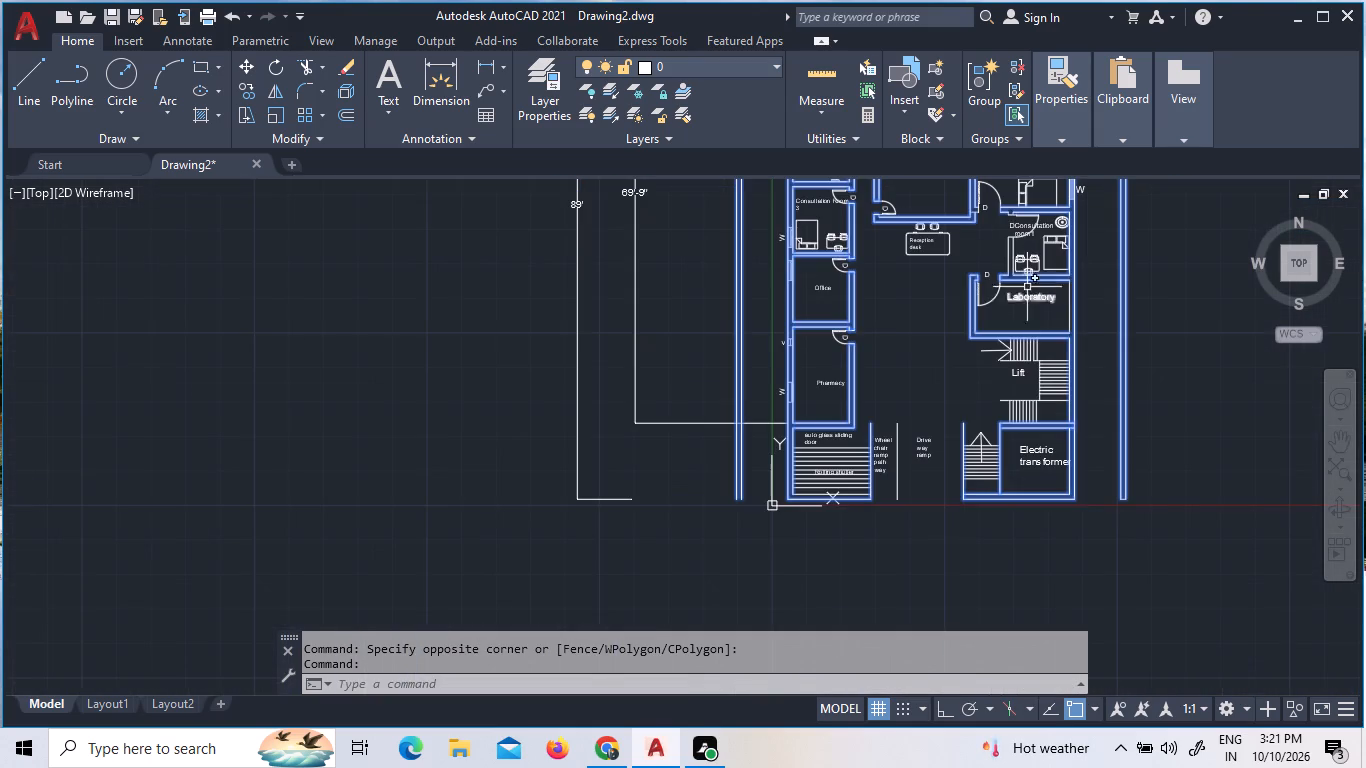
scroll(1023, 251, "up", 4)
left_click(982, 243)
left_click(847, 231)
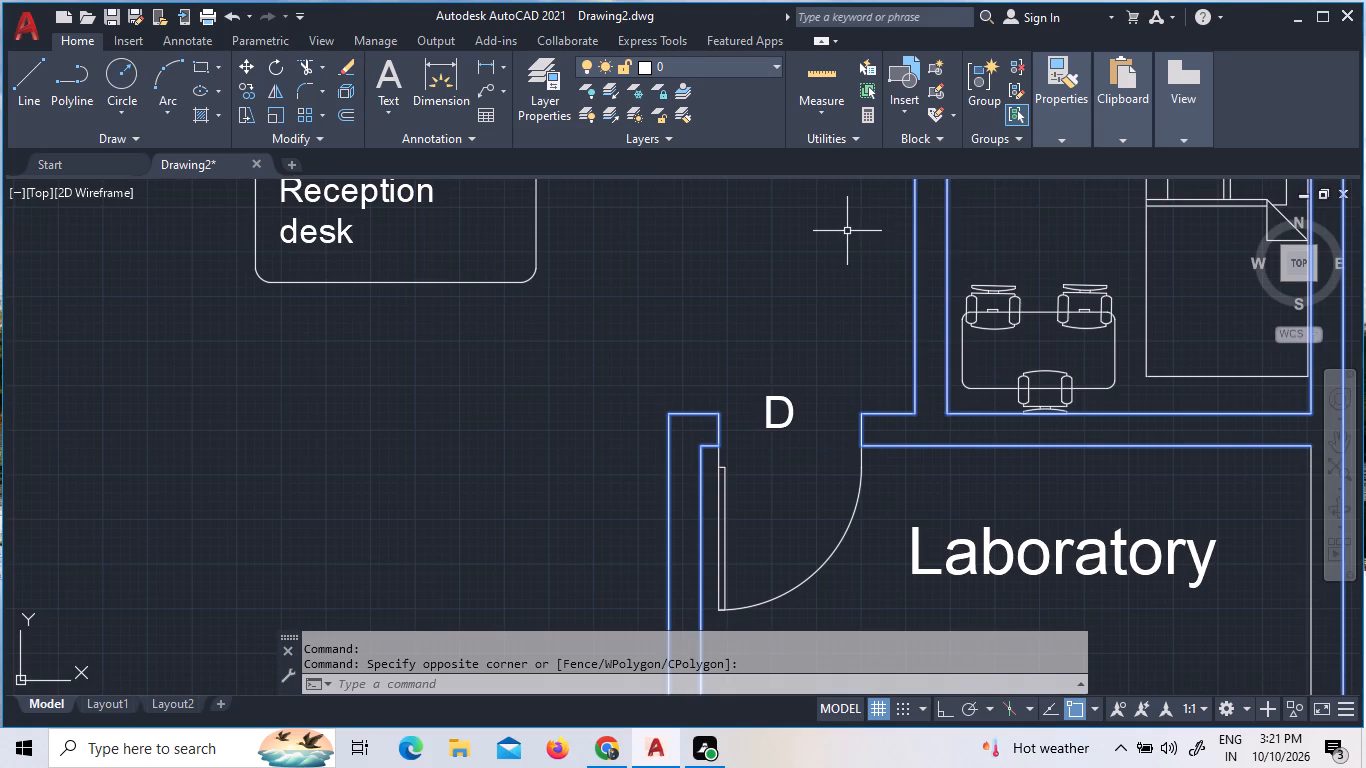
Add the short stepped wall lines north of the door to the consultation room above the Laboratory with crossing selections.
scroll(1041, 500, "down", 2)
scroll(991, 298, "up", 3)
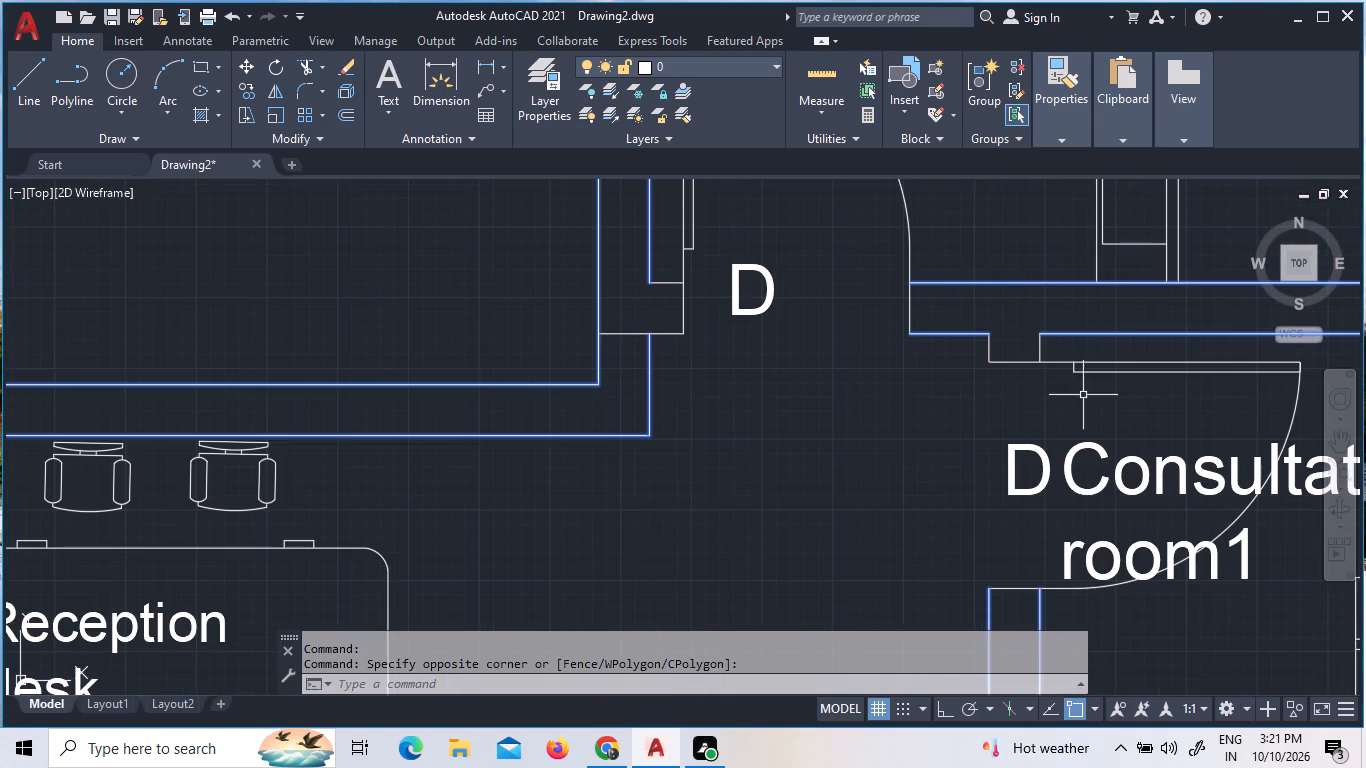
left_click(1019, 367)
left_click(1012, 327)
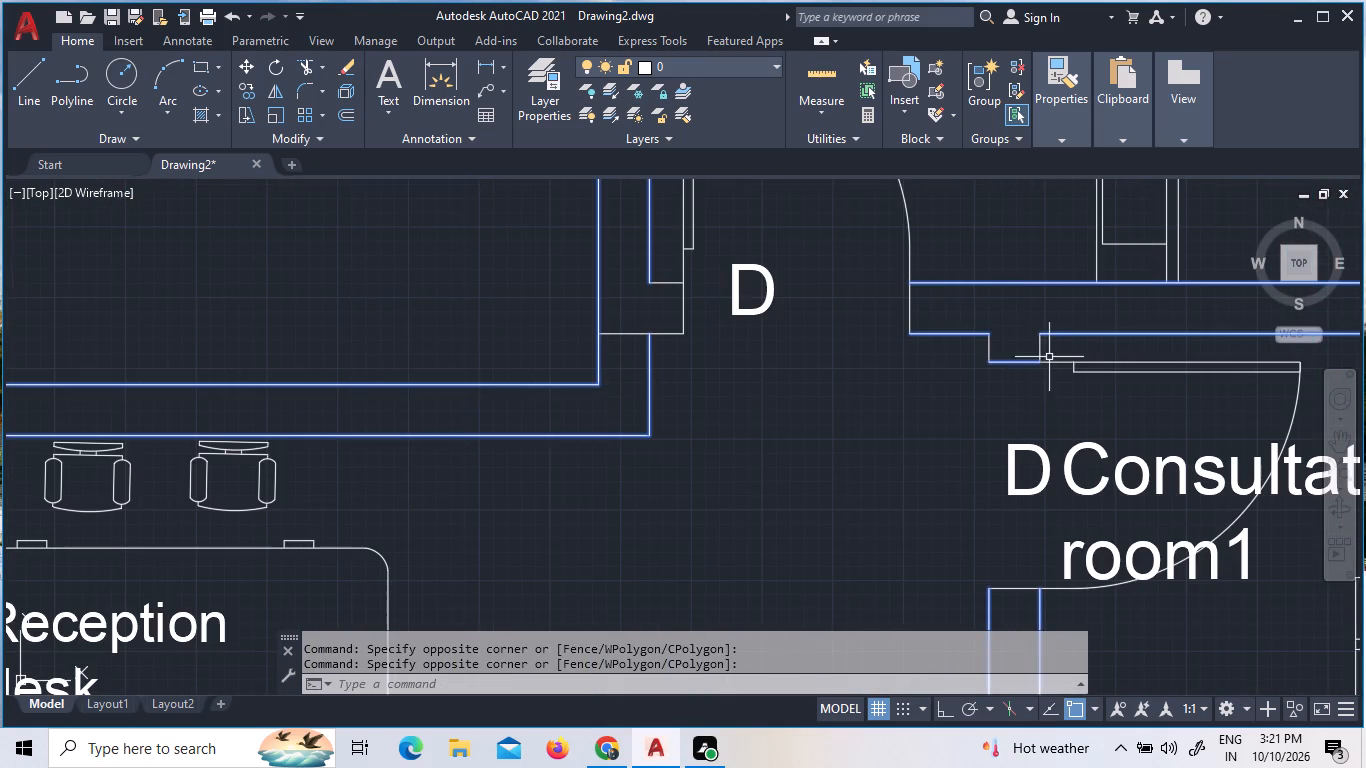
left_click(1056, 351)
left_click(968, 345)
Add the short wall-end lines on the west side of Consultation Room 6's door to the selection.
scroll(1033, 365, "down", 2)
scroll(893, 335, "up", 4)
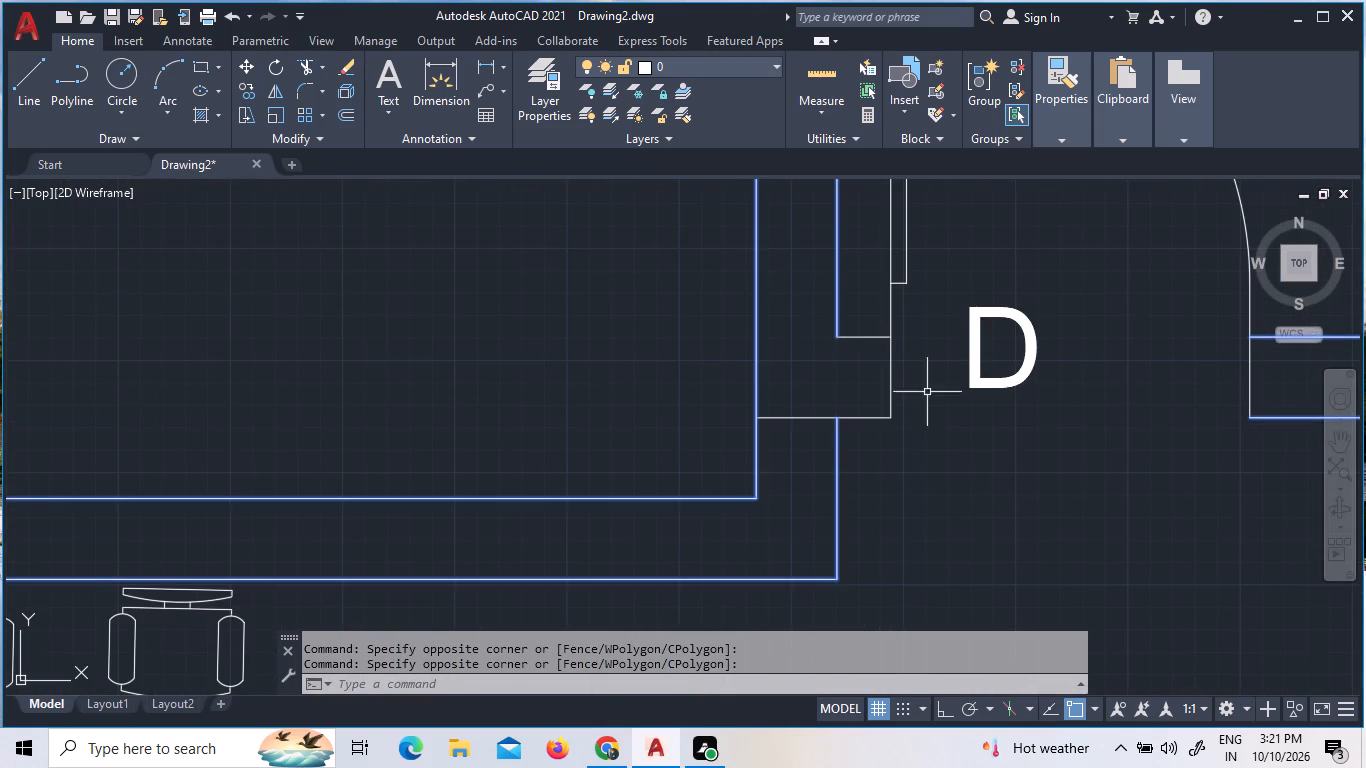
left_click(927, 475)
left_click(870, 386)
left_click(866, 355)
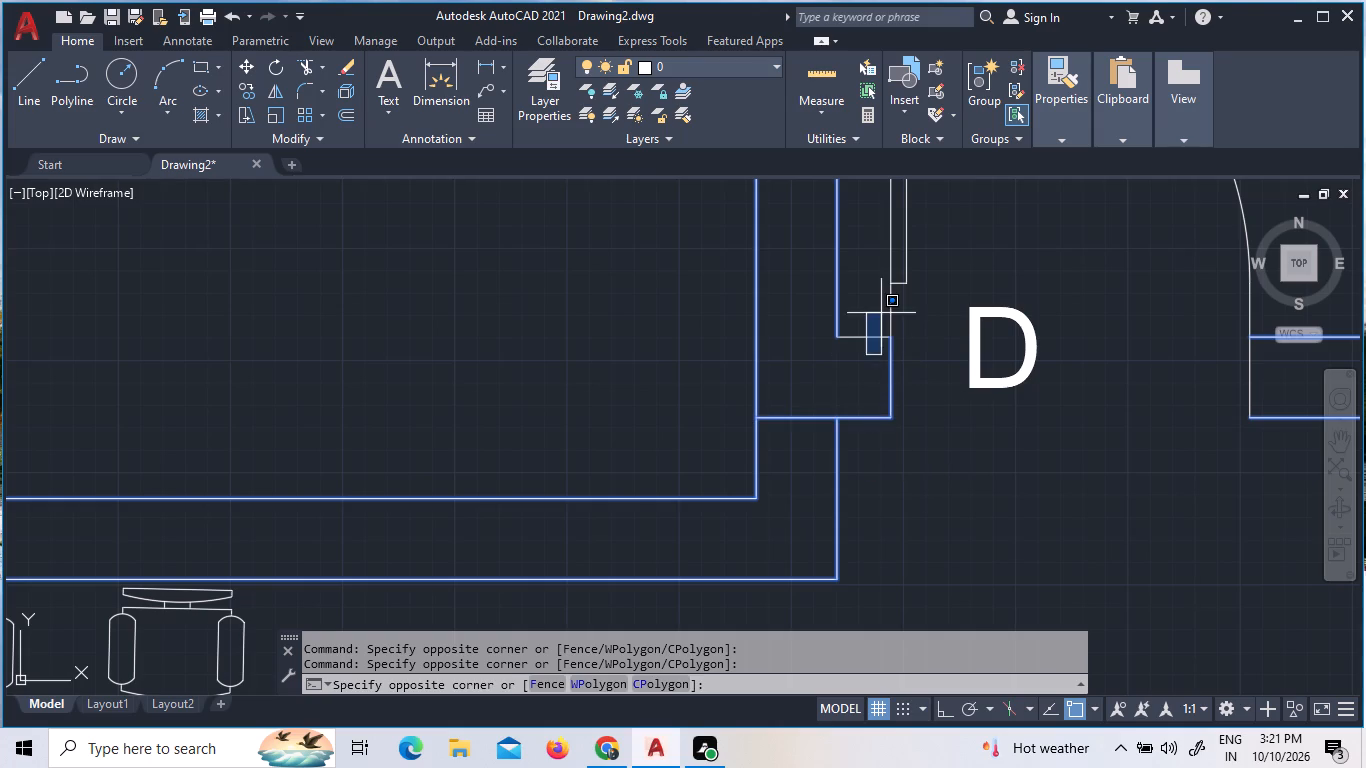
left_click(858, 307)
Inspect the floor plan for wall lines still missing from the selection.
scroll(896, 306, "down", 6)
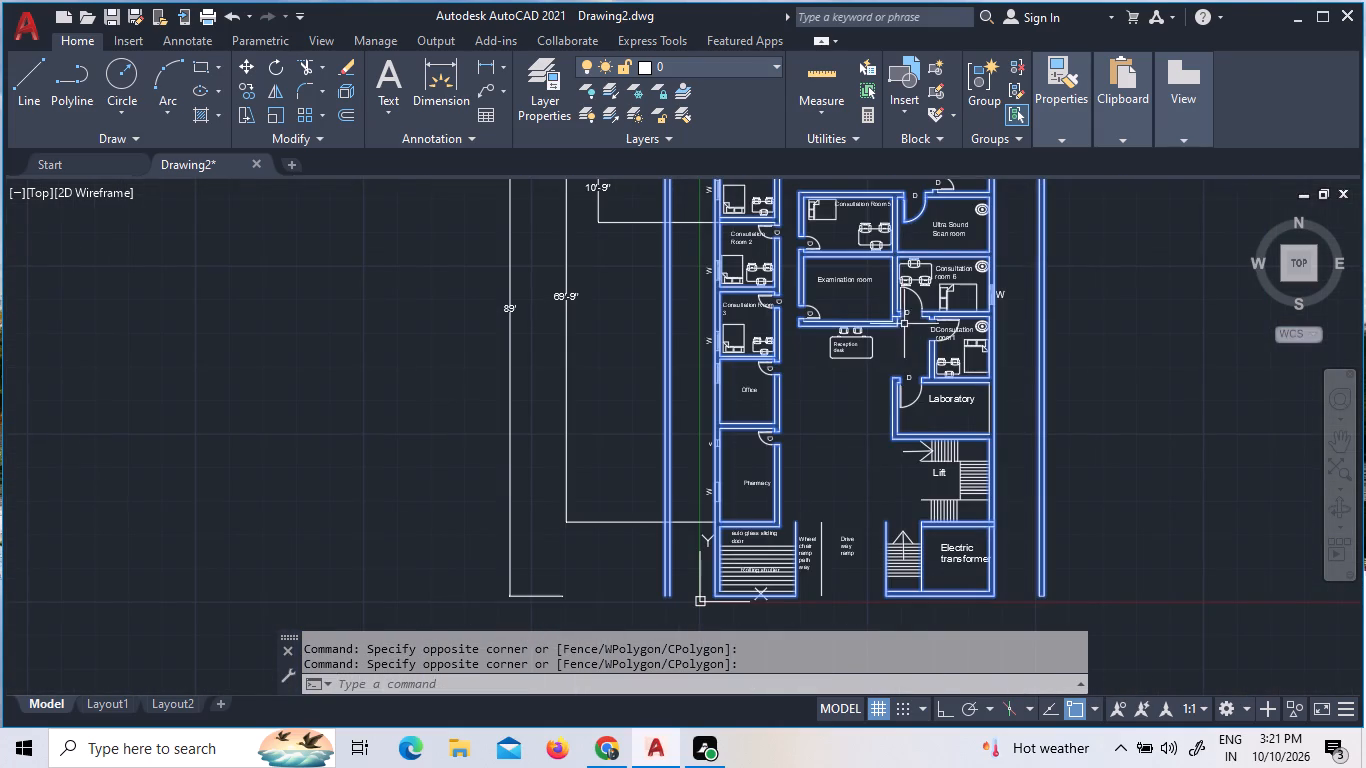
scroll(892, 453, "up", 4)
scroll(918, 436, "down", 5)
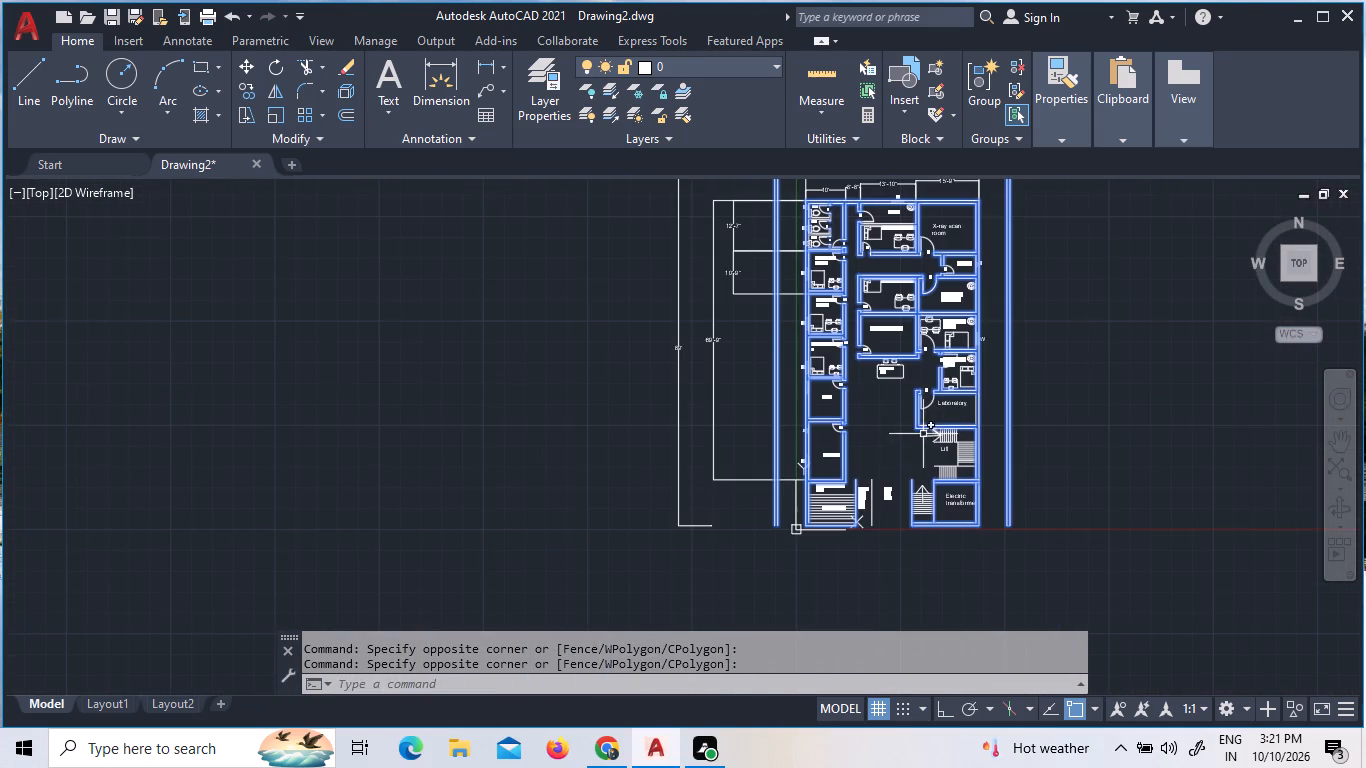
scroll(875, 476, "up", 5)
scroll(832, 504, "down", 1)
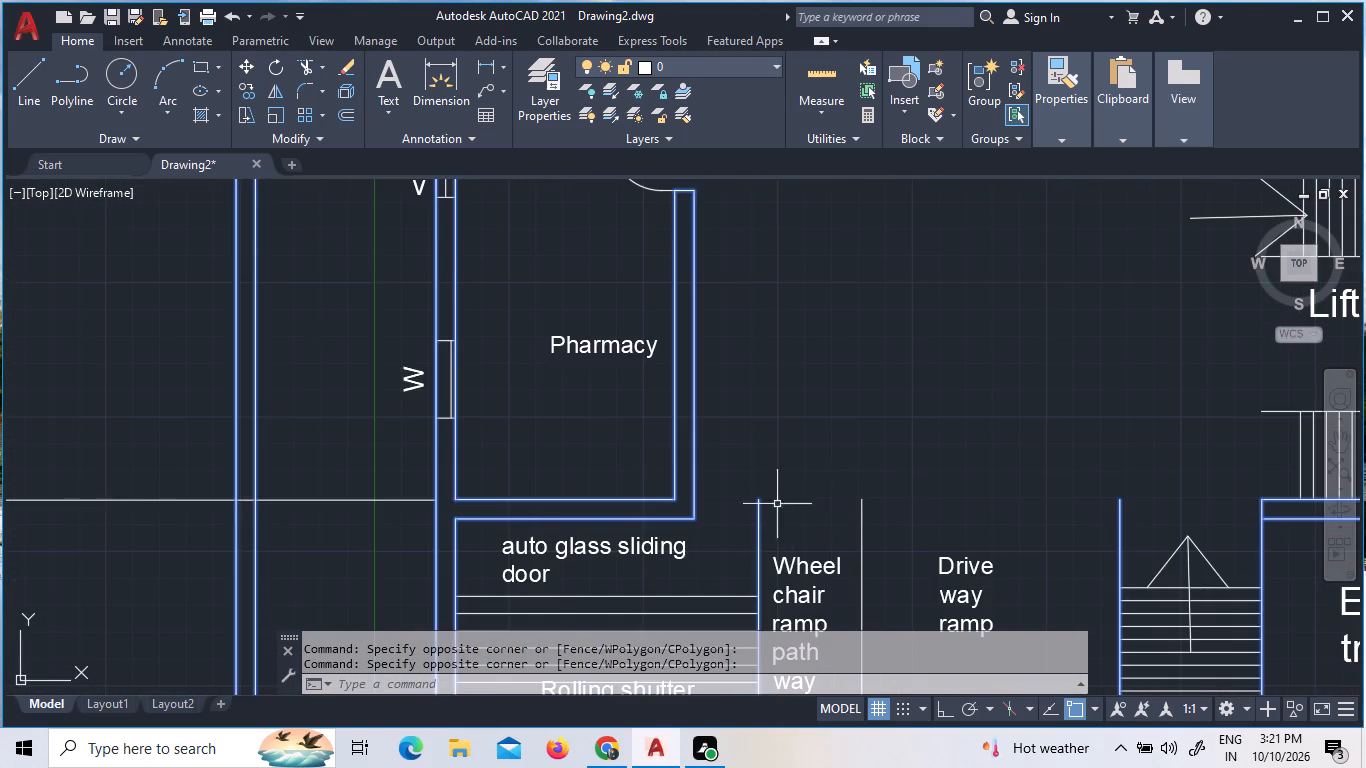
scroll(716, 499, "down", 4)
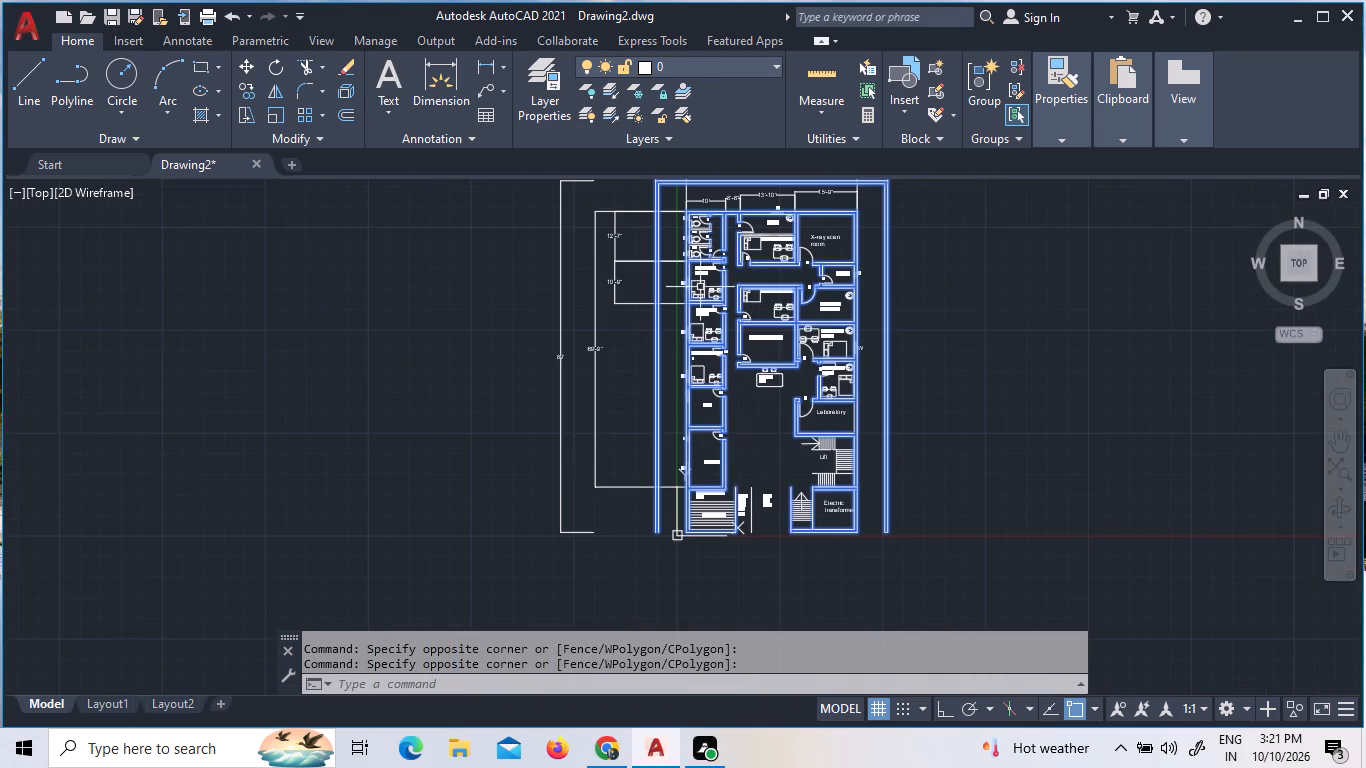
Set the colour of all selected wall lines to yellow 244,238,81 and clear the selection.
scroll(700, 287, "up", 3)
left_click(1059, 114)
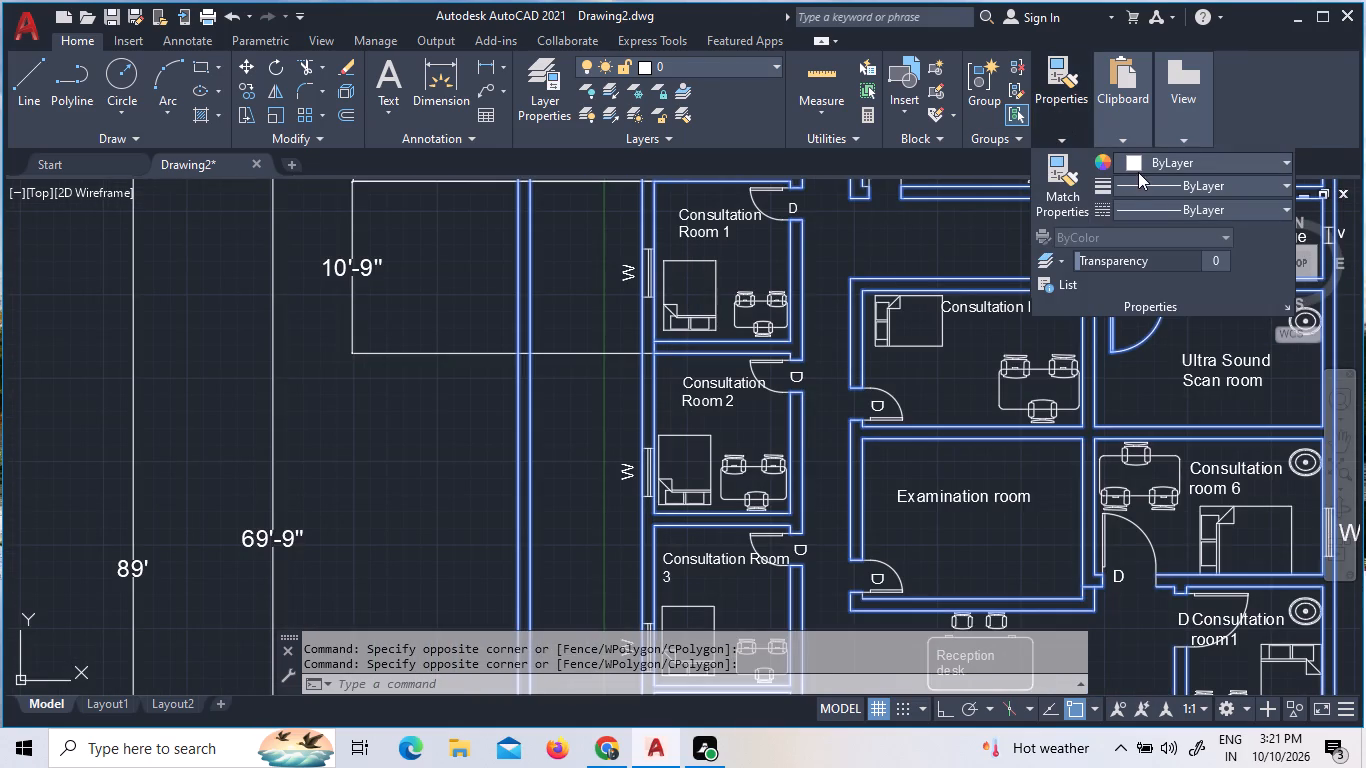
left_click(1113, 155)
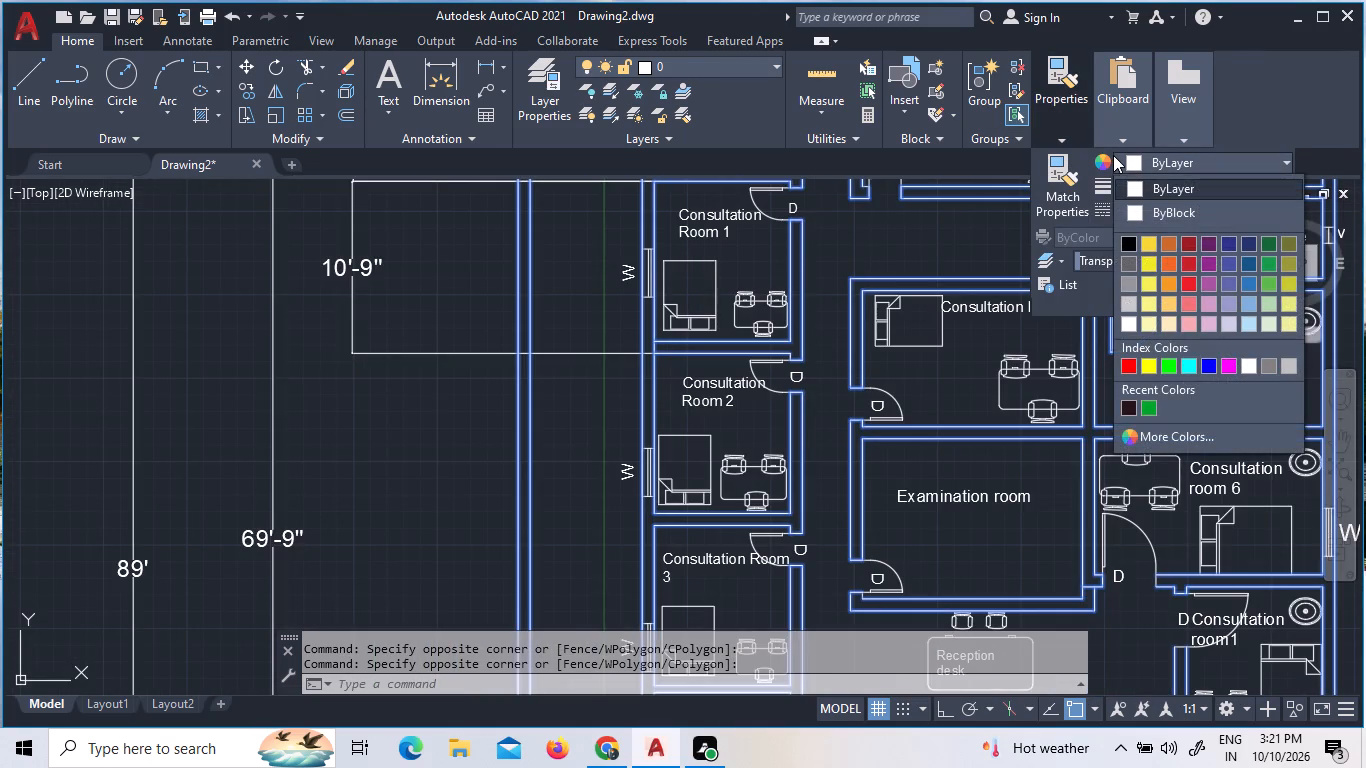
left_click(1146, 286)
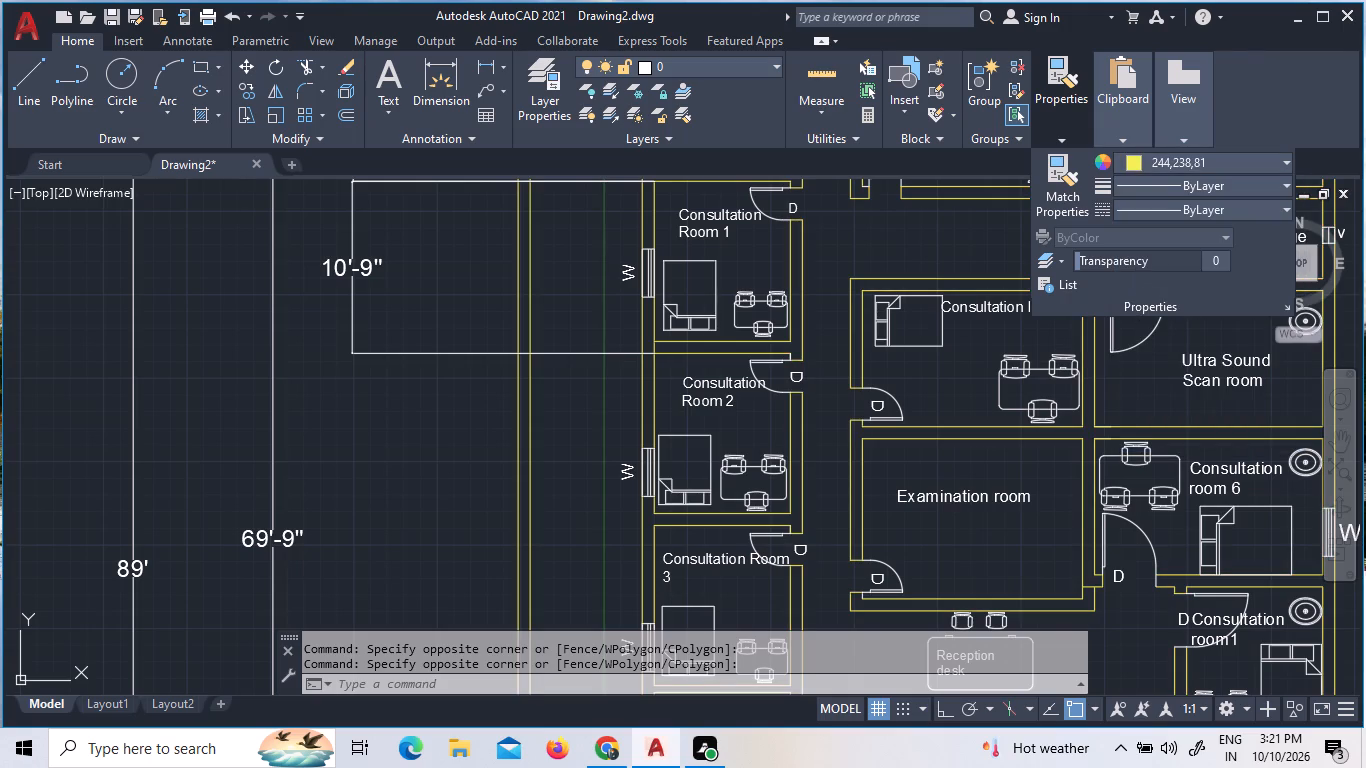
key("Escape")
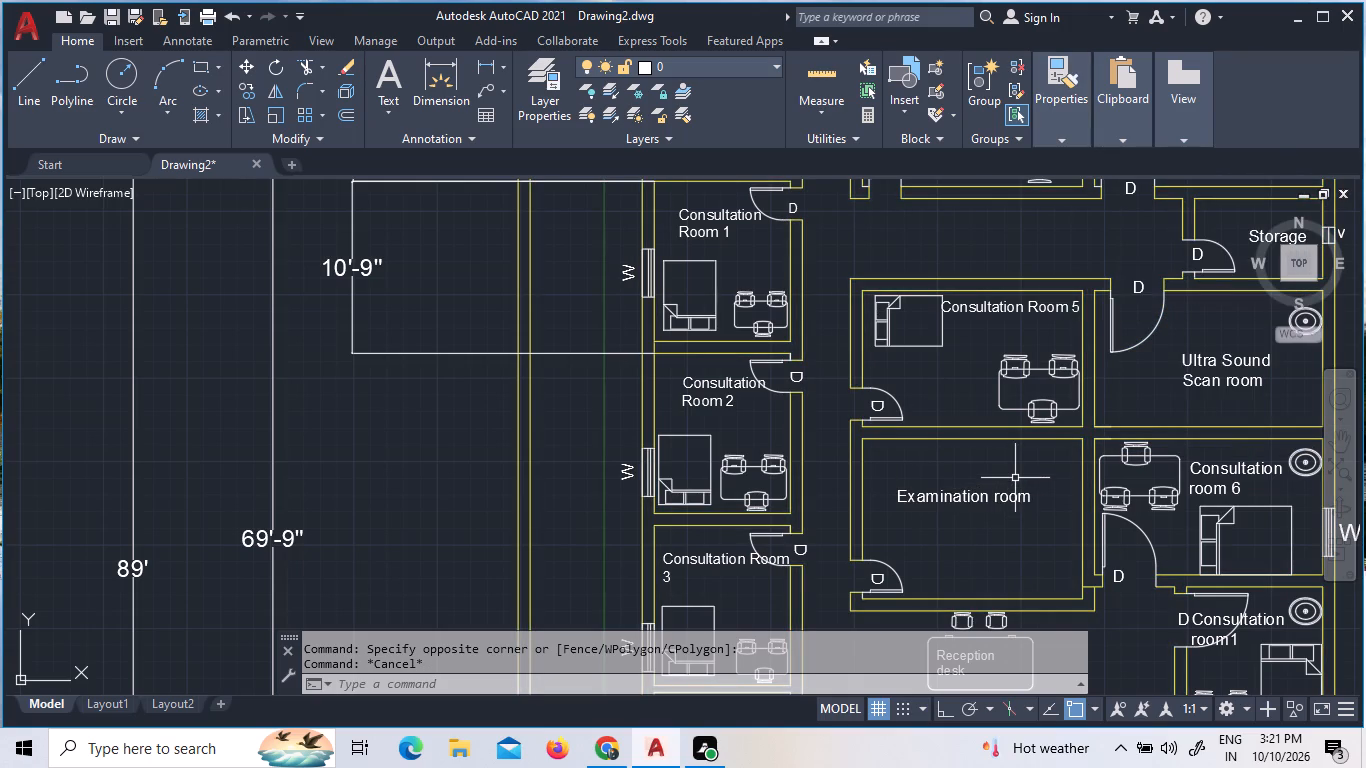
scroll(1017, 479, "down", 1)
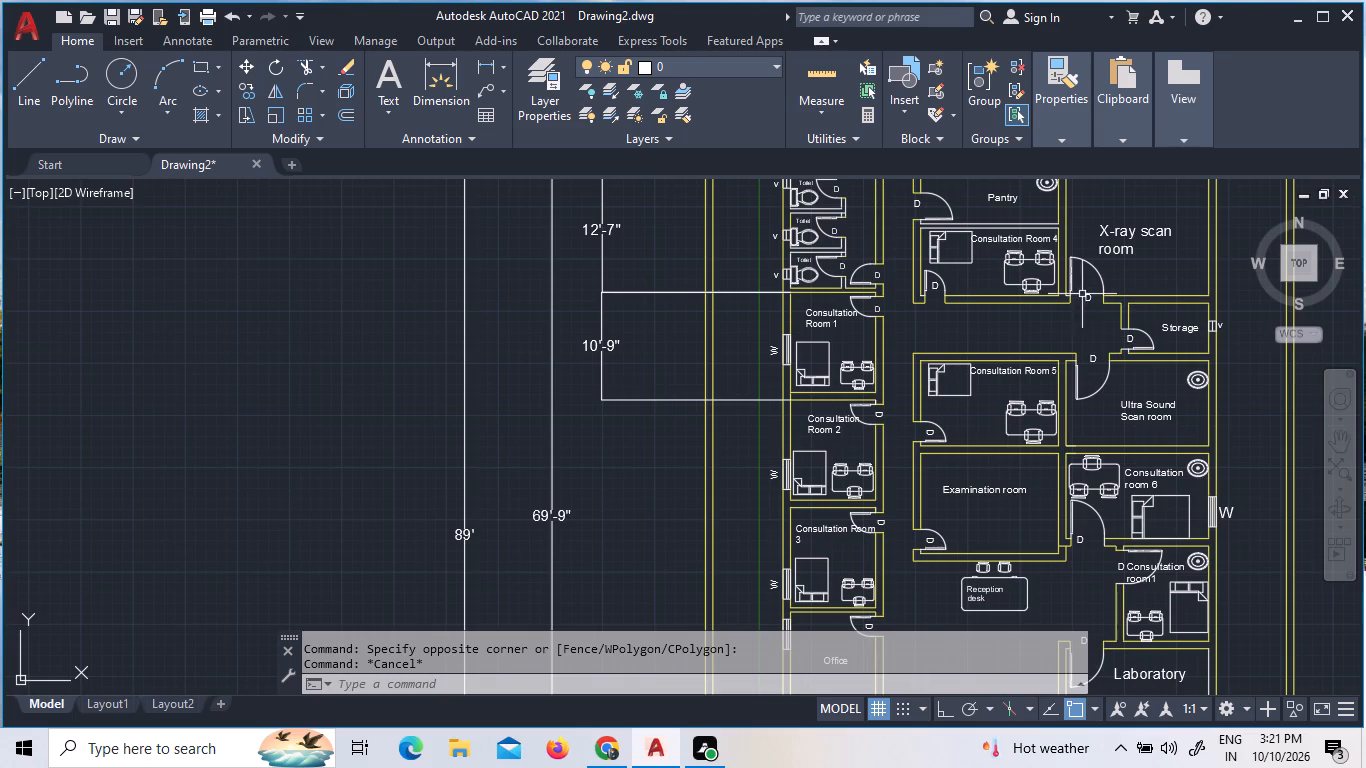
Select the door blocks of the three toilets and the Pantry.
scroll(1001, 390, "down", 1)
scroll(1037, 262, "up", 4)
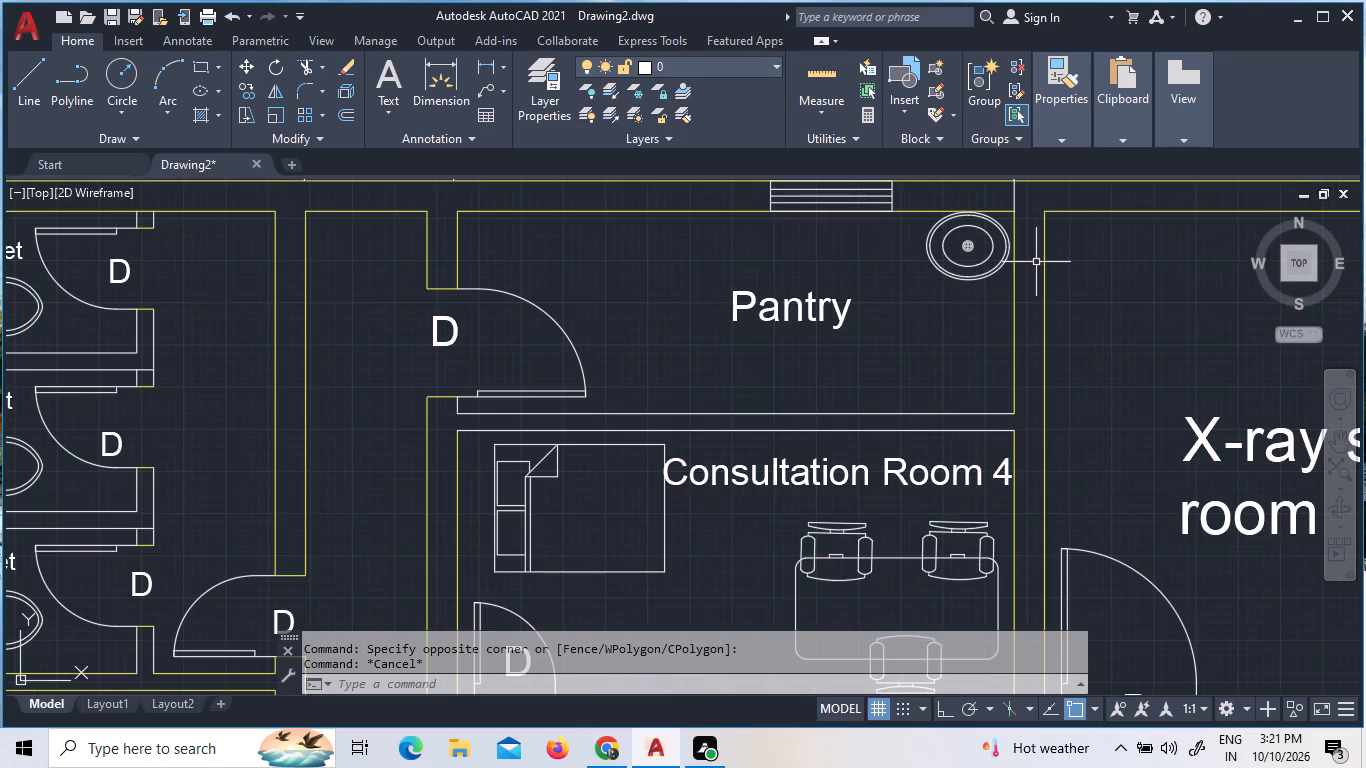
scroll(987, 270, "down", 2)
scroll(1105, 414, "down", 2)
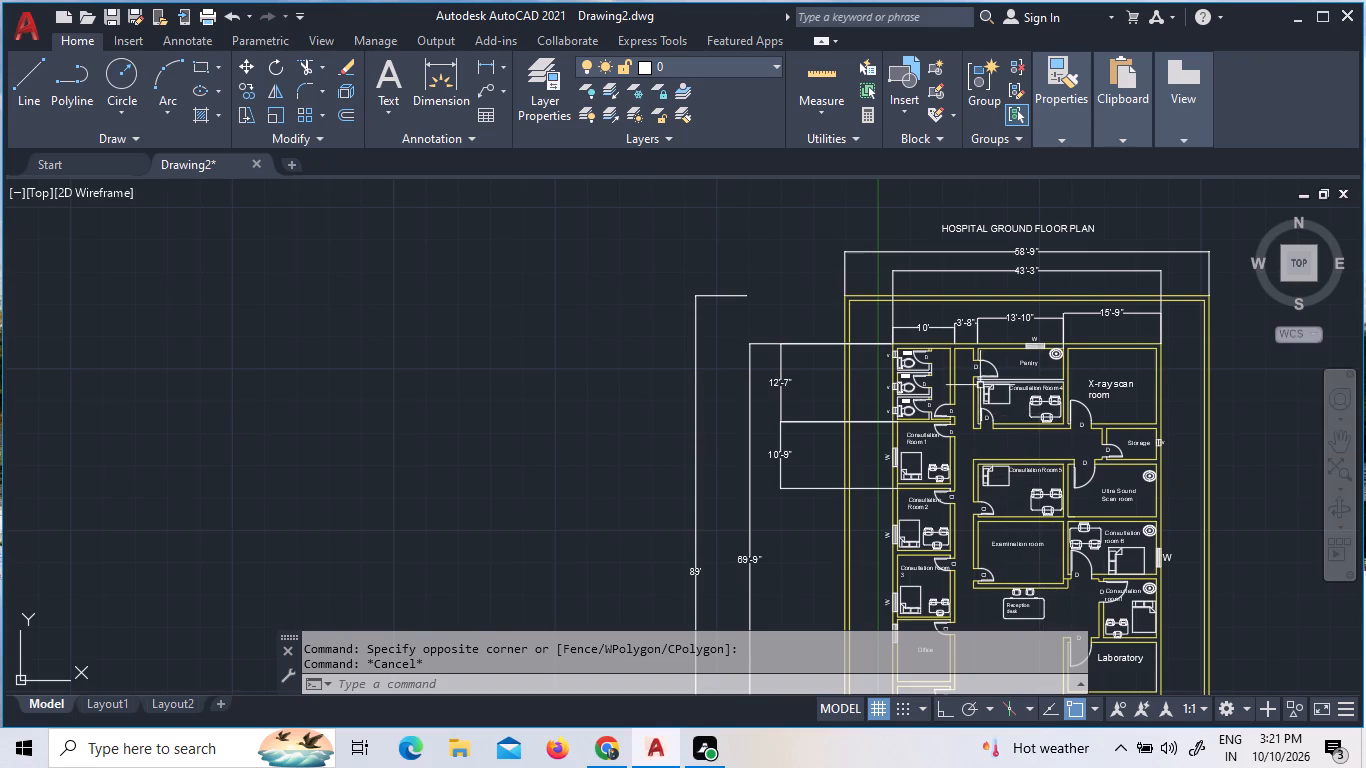
scroll(979, 382, "up", 5)
scroll(814, 369, "down", 2)
scroll(774, 285, "up", 3)
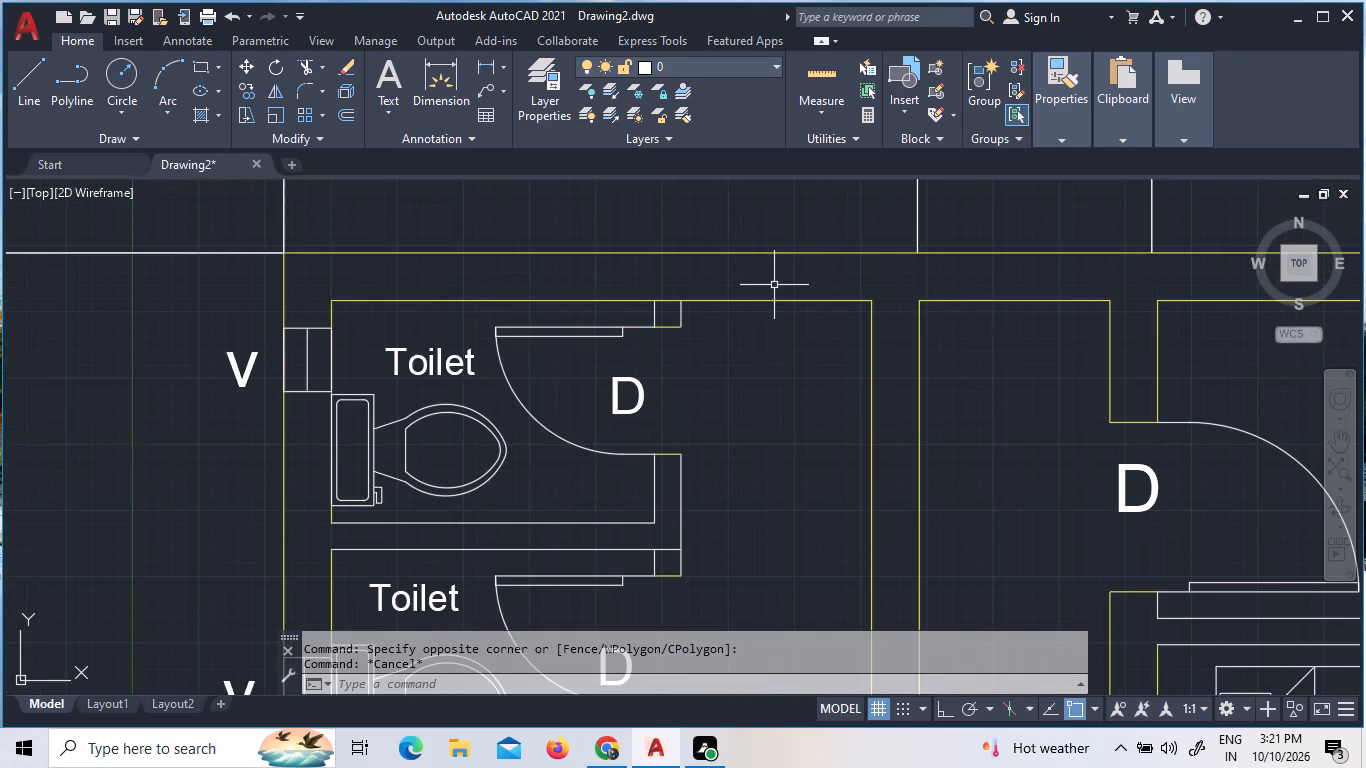
left_click(633, 357)
left_click(527, 327)
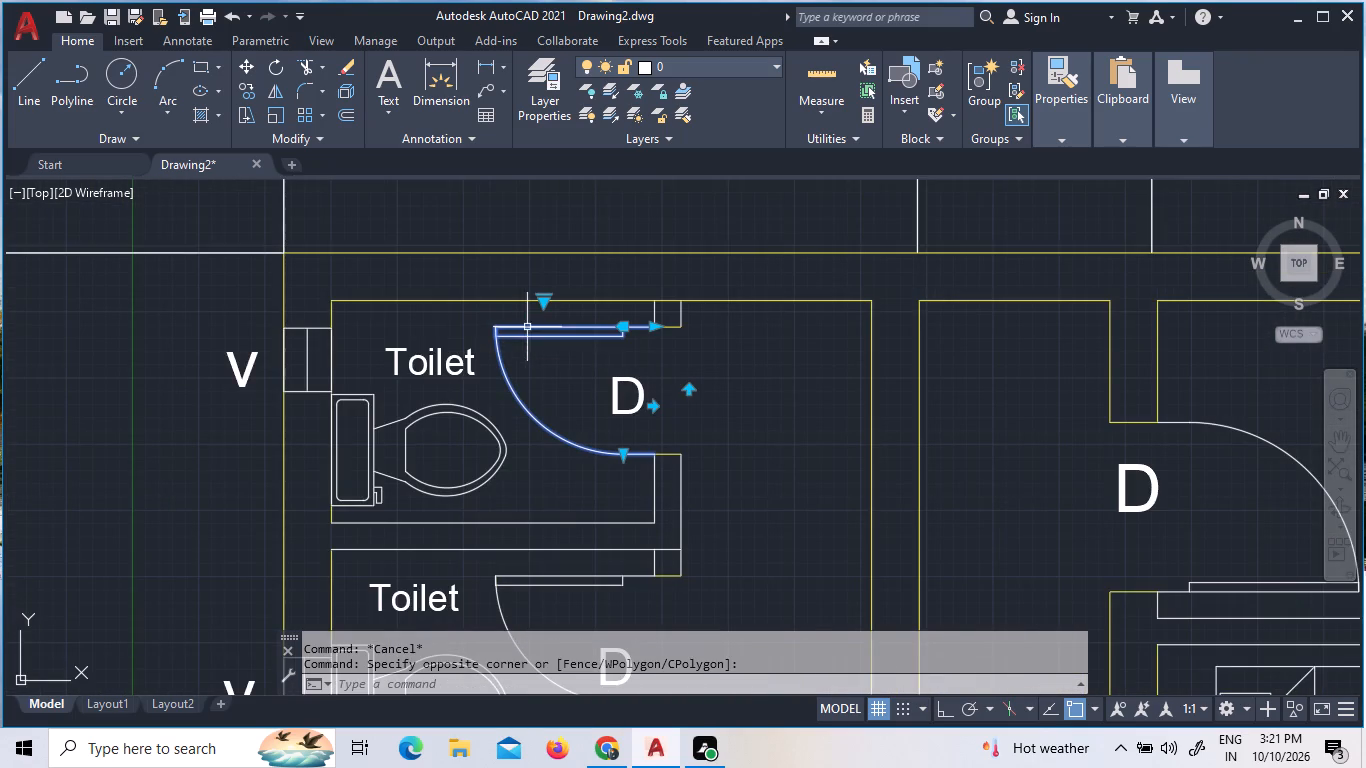
scroll(787, 368, "down", 2)
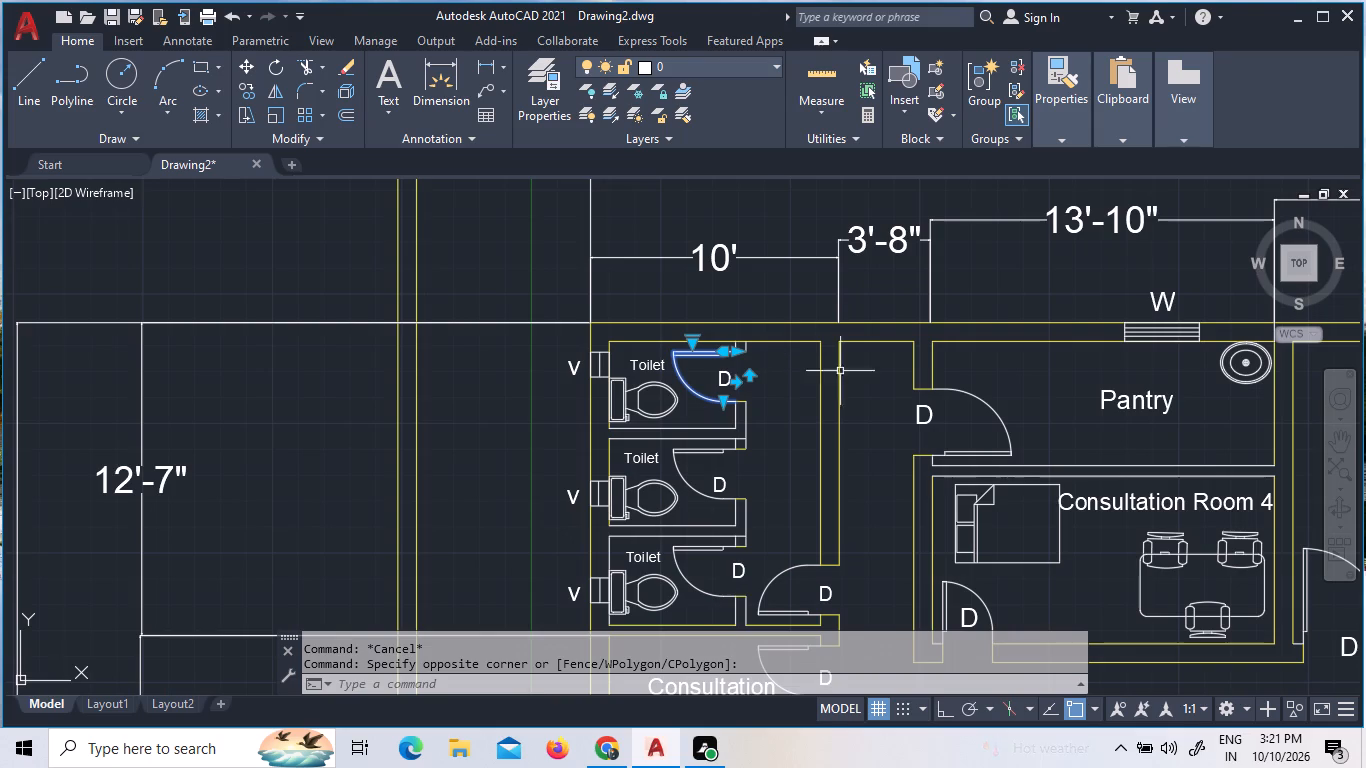
left_click(1050, 453)
left_click(953, 413)
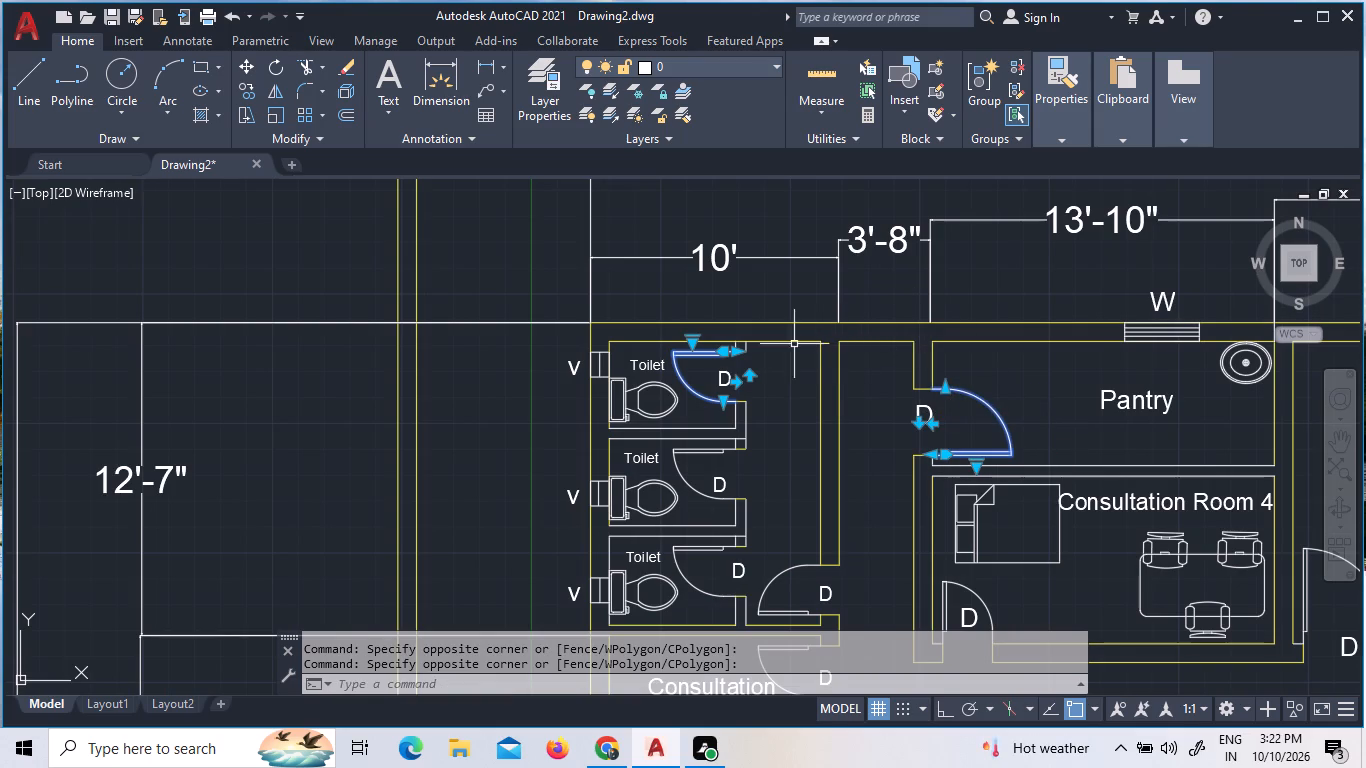
left_click(698, 471)
left_click(673, 455)
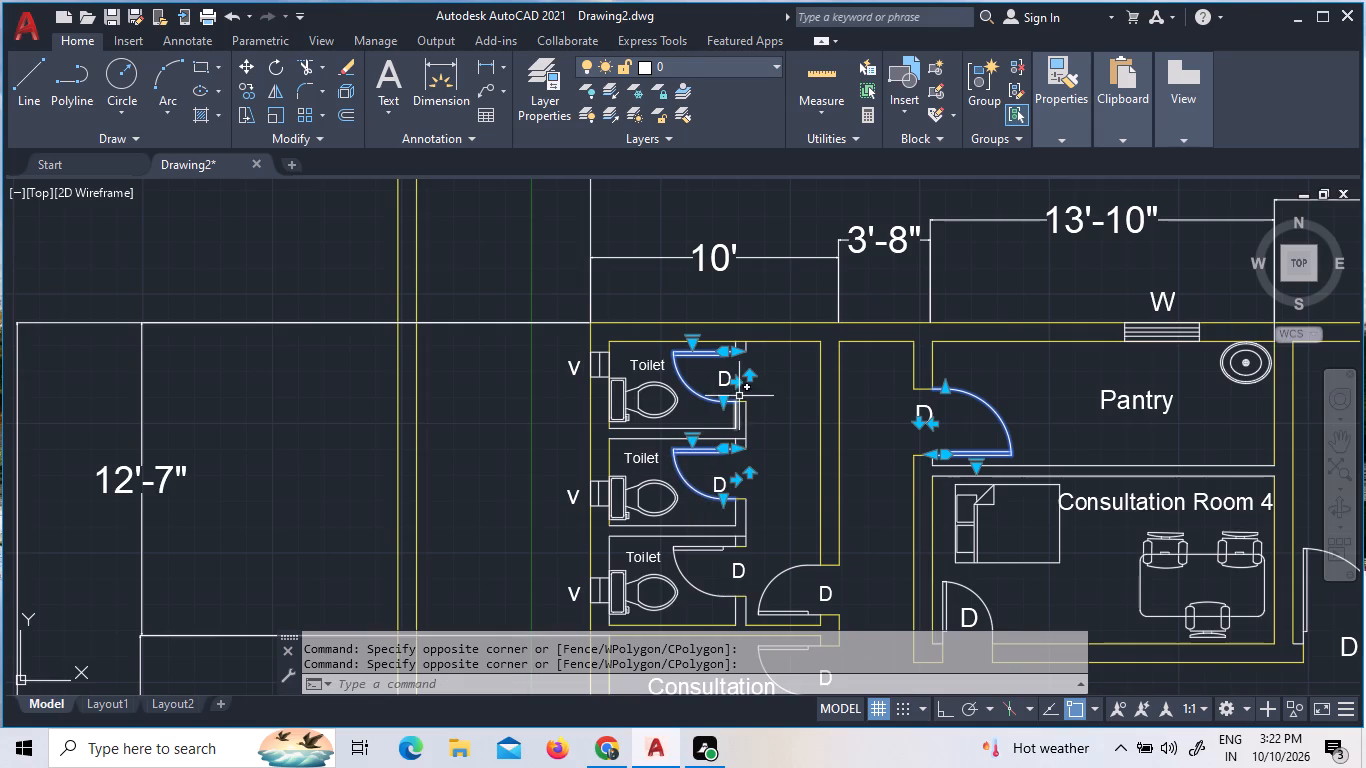
scroll(789, 383, "down", 2)
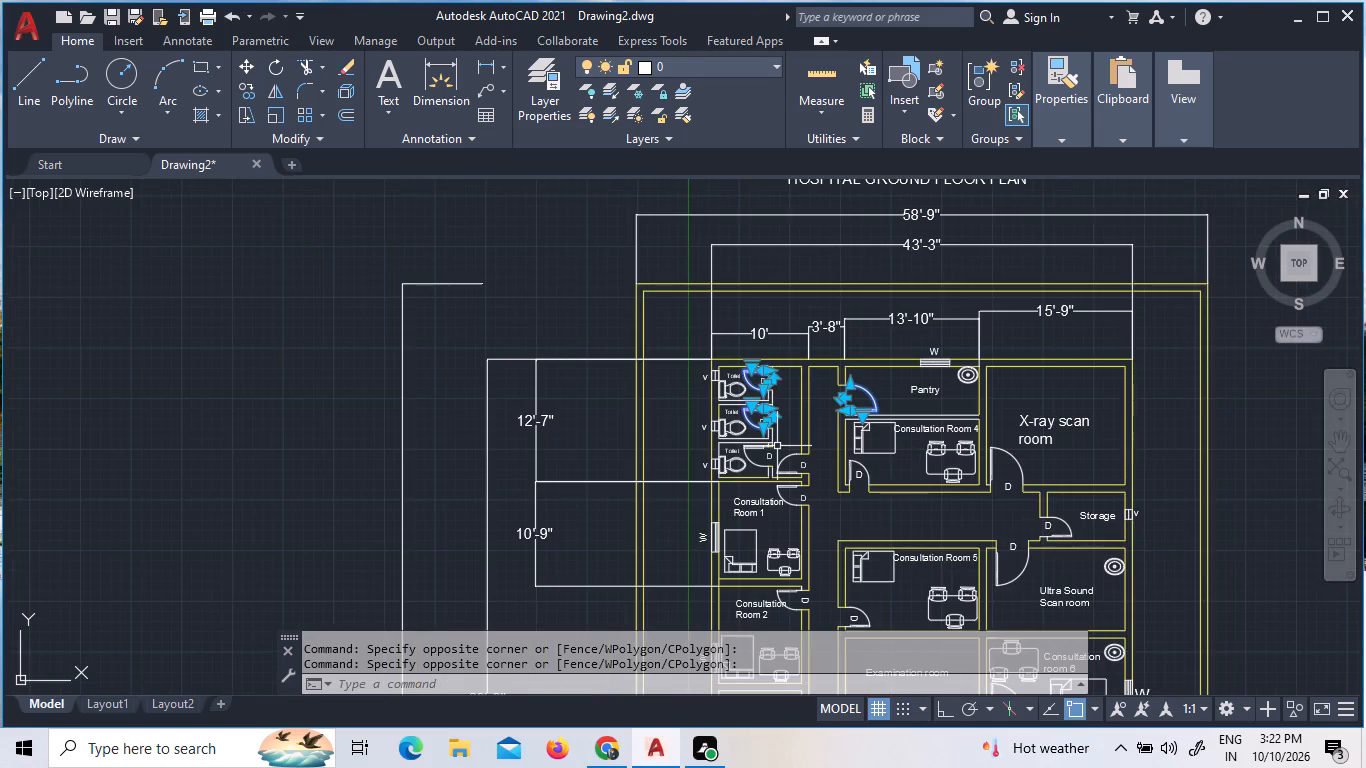
scroll(741, 468, "up", 3)
left_click_drag(794, 441, 785, 451)
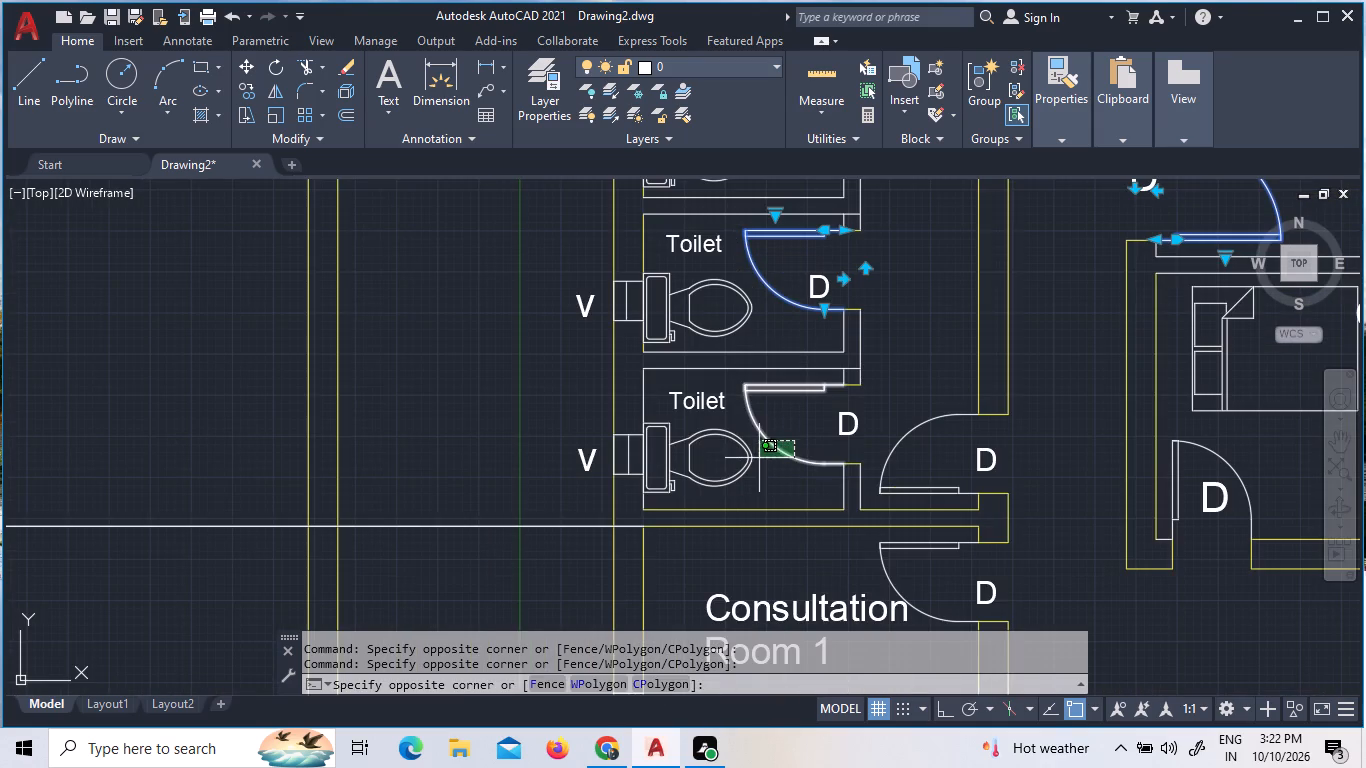
left_click(757, 458)
Add the toilet lobby's entrance door and Consultation Room 4's door with its D label to the selection.
scroll(776, 469, "down", 2)
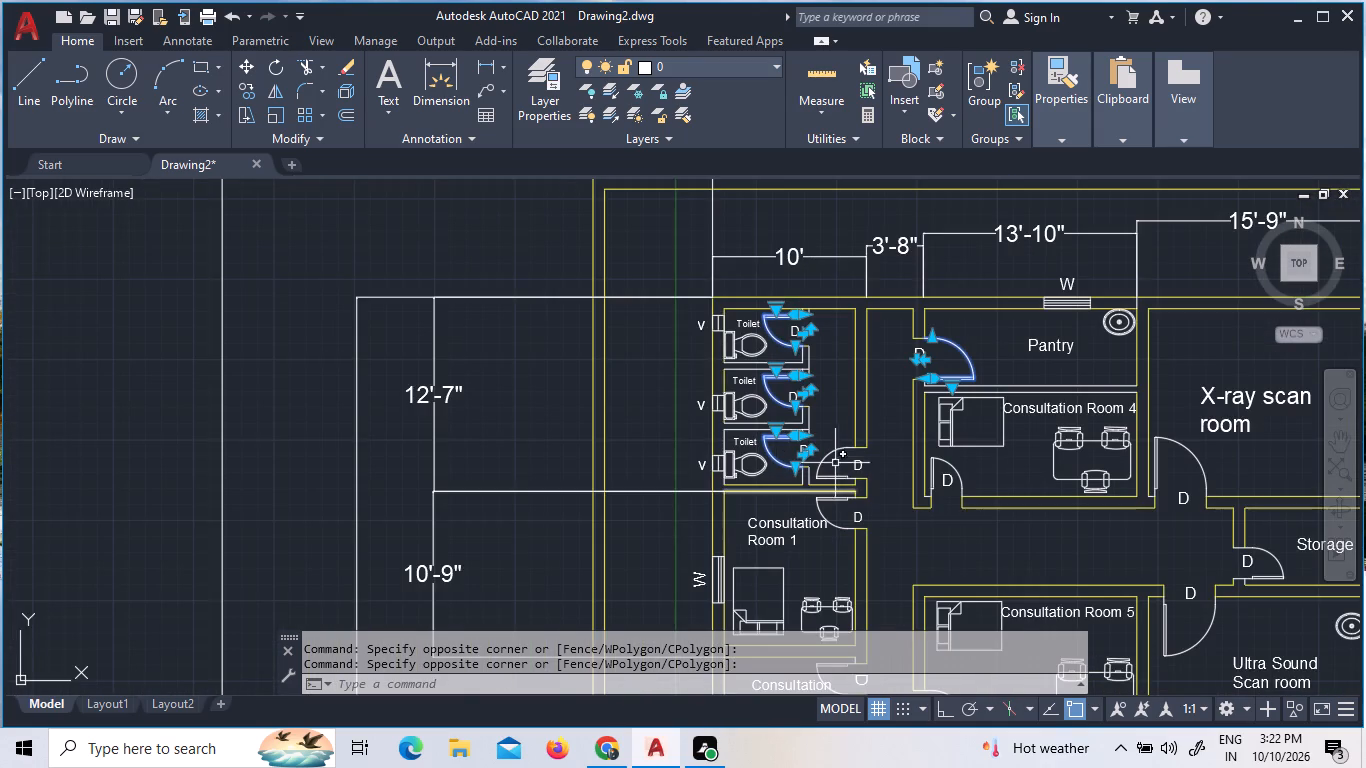
left_click(844, 463)
left_click(835, 443)
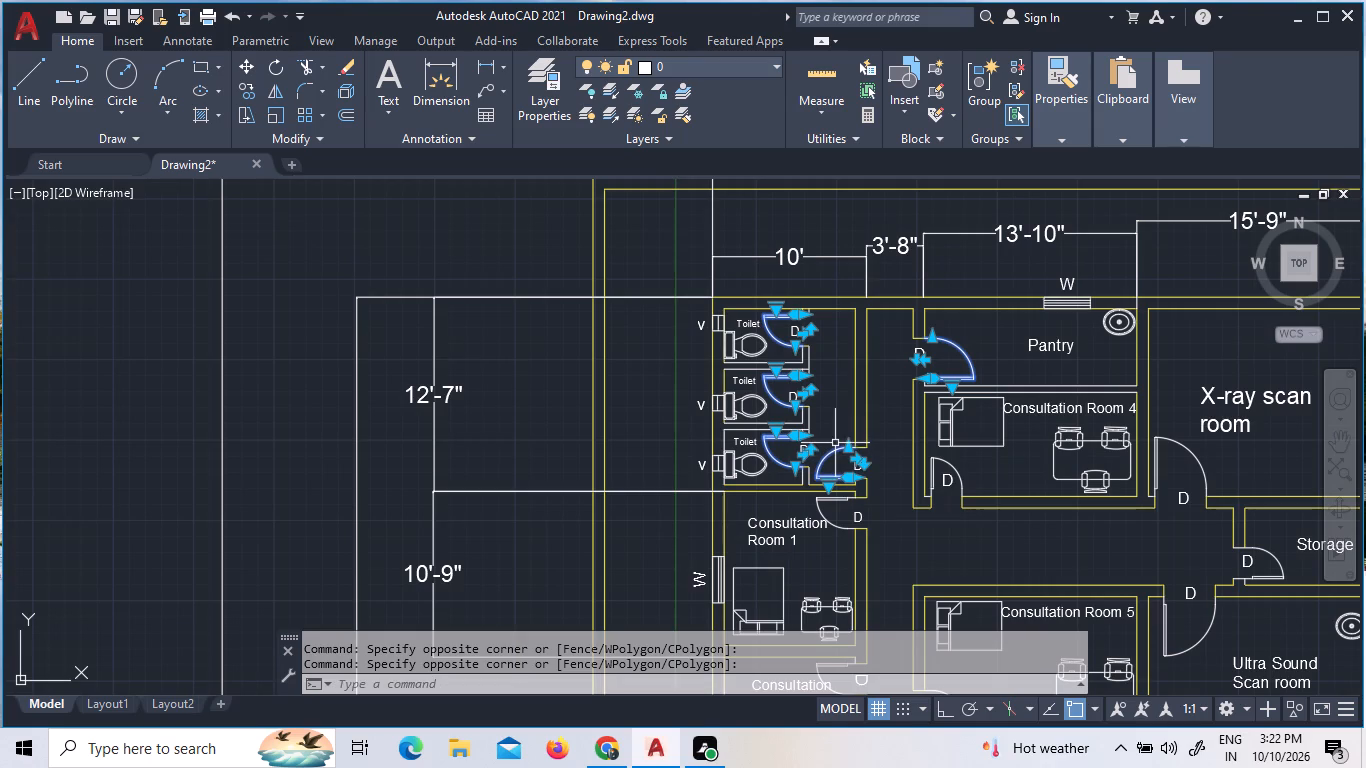
left_click(969, 481)
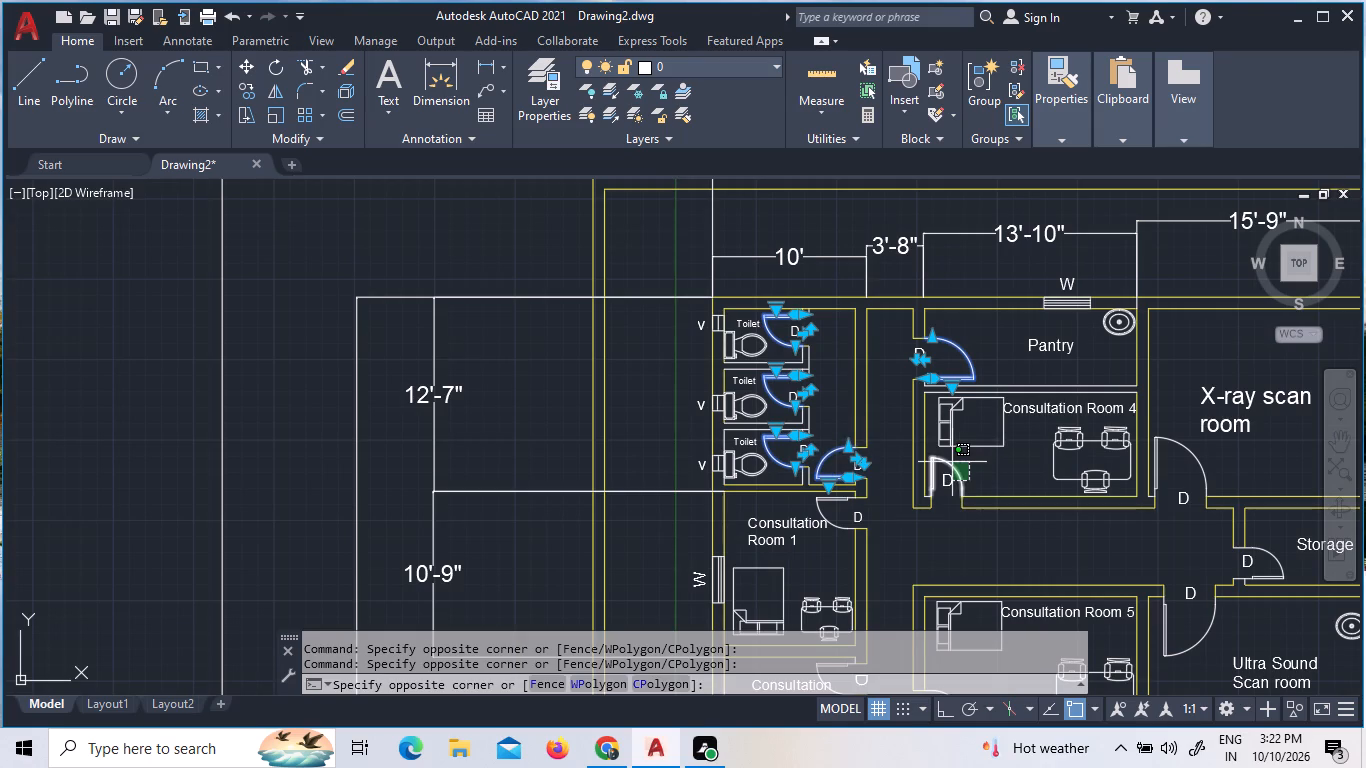
left_click(952, 464)
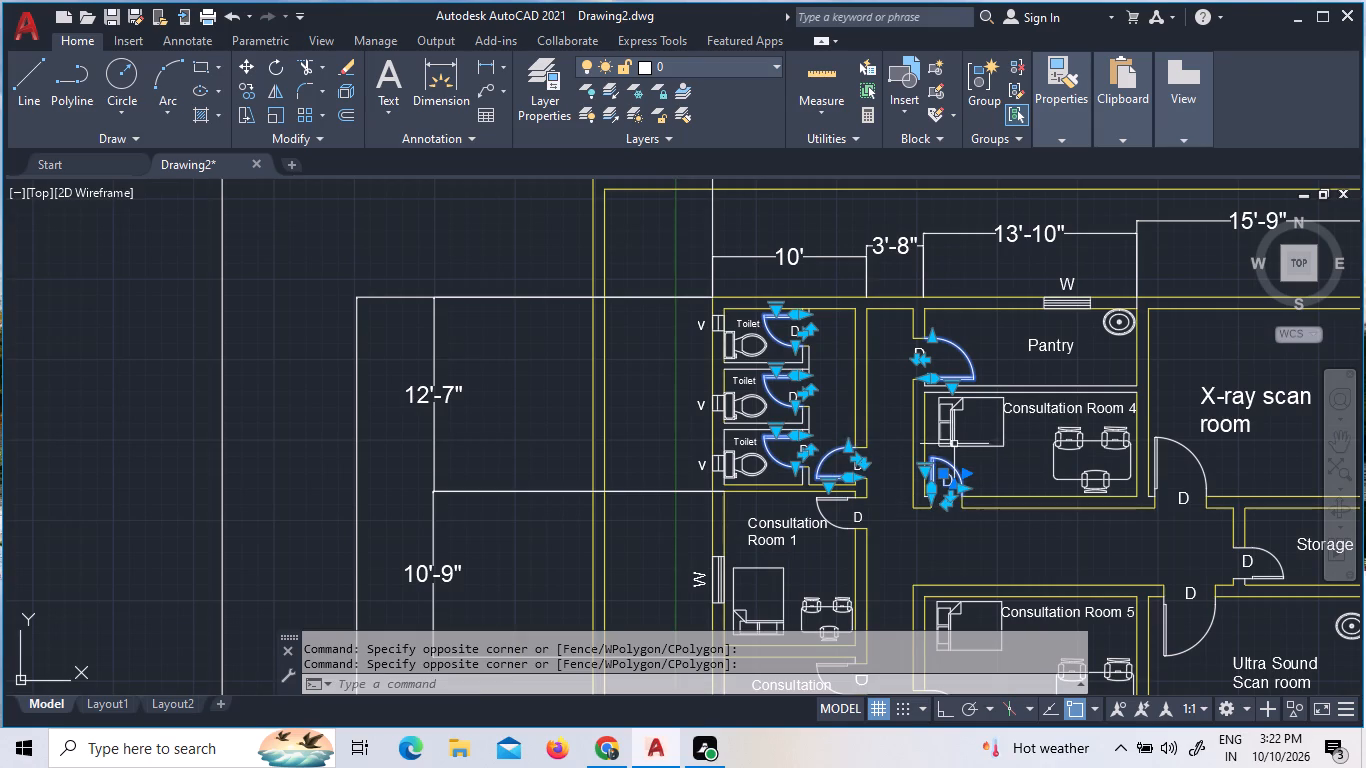
Add the D labels of the three toilet doors to the selection.
scroll(807, 320, "up", 4)
left_click(763, 406)
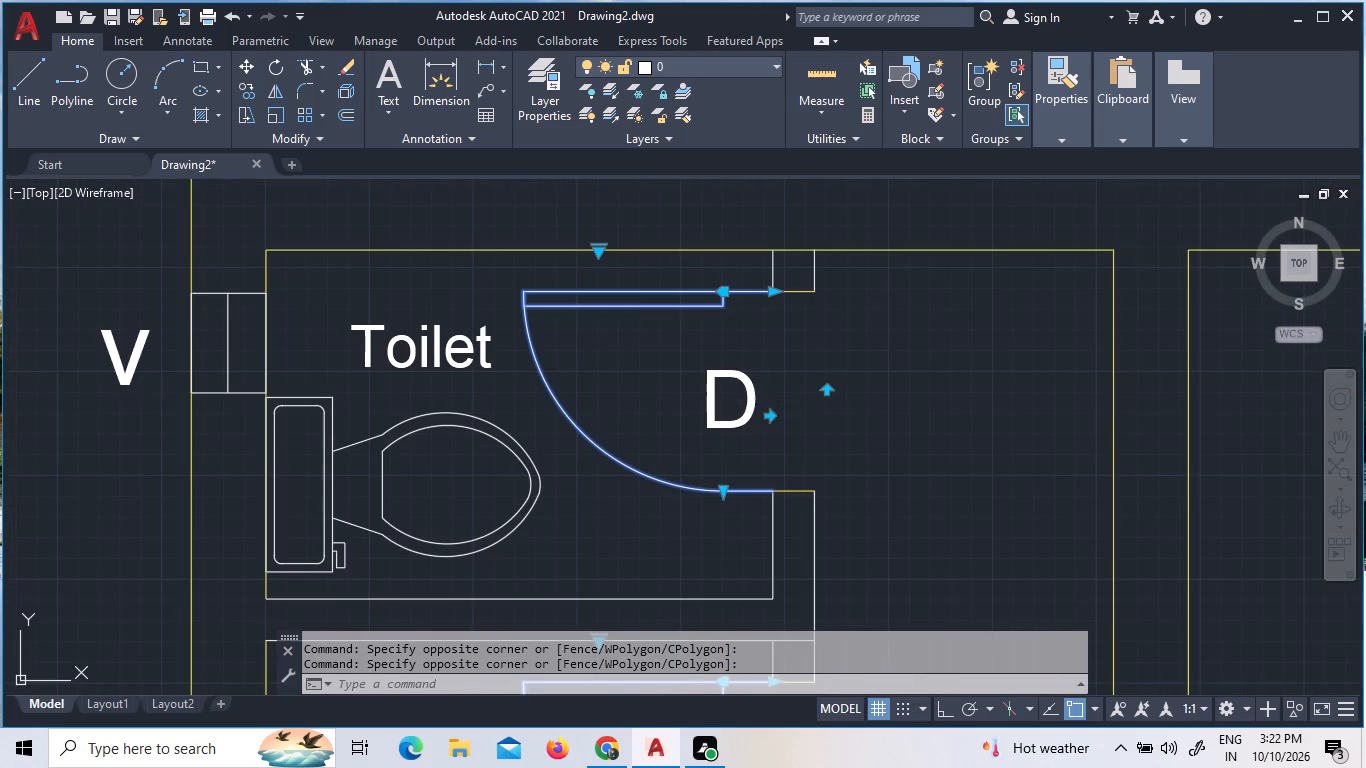
left_click(694, 371)
scroll(842, 307, "down", 2)
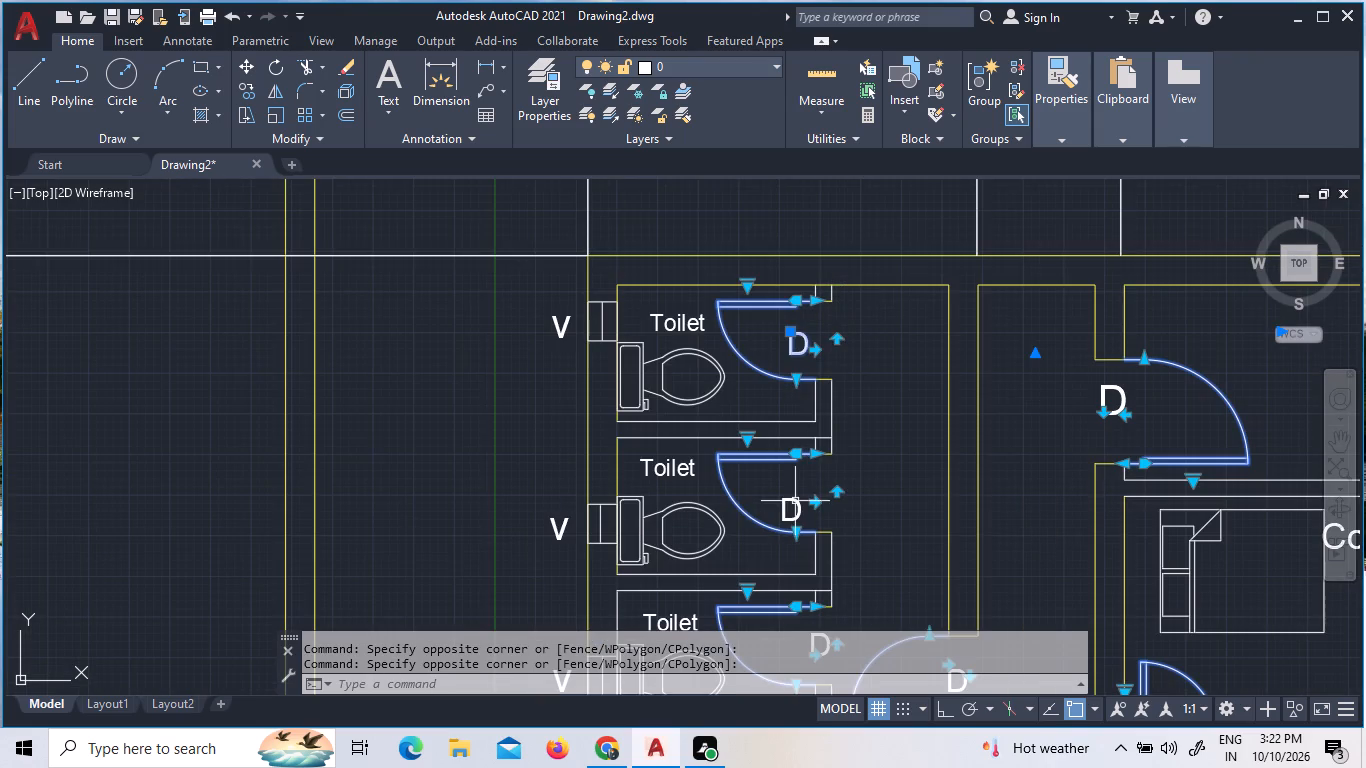
left_click(809, 510)
left_click(777, 492)
scroll(850, 375, "down", 3)
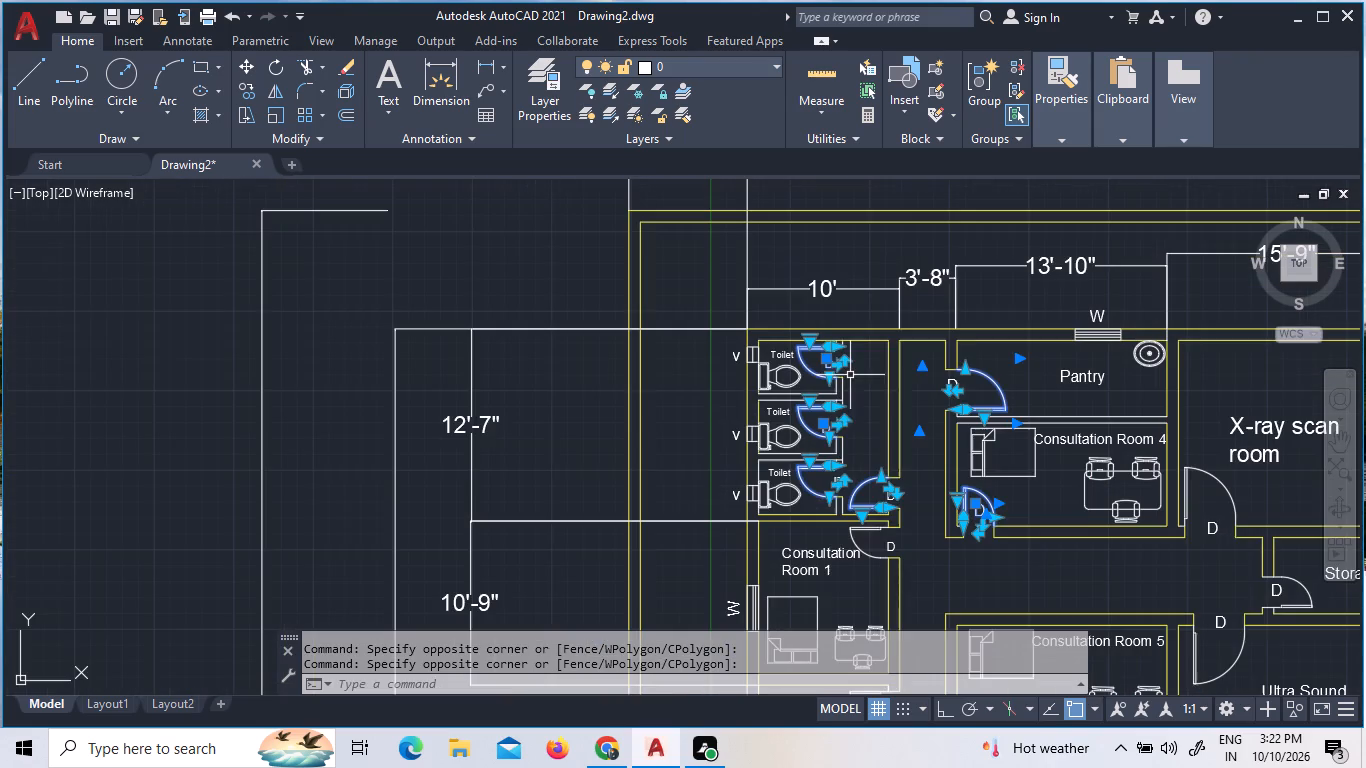
scroll(826, 505, "up", 4)
left_click(921, 376)
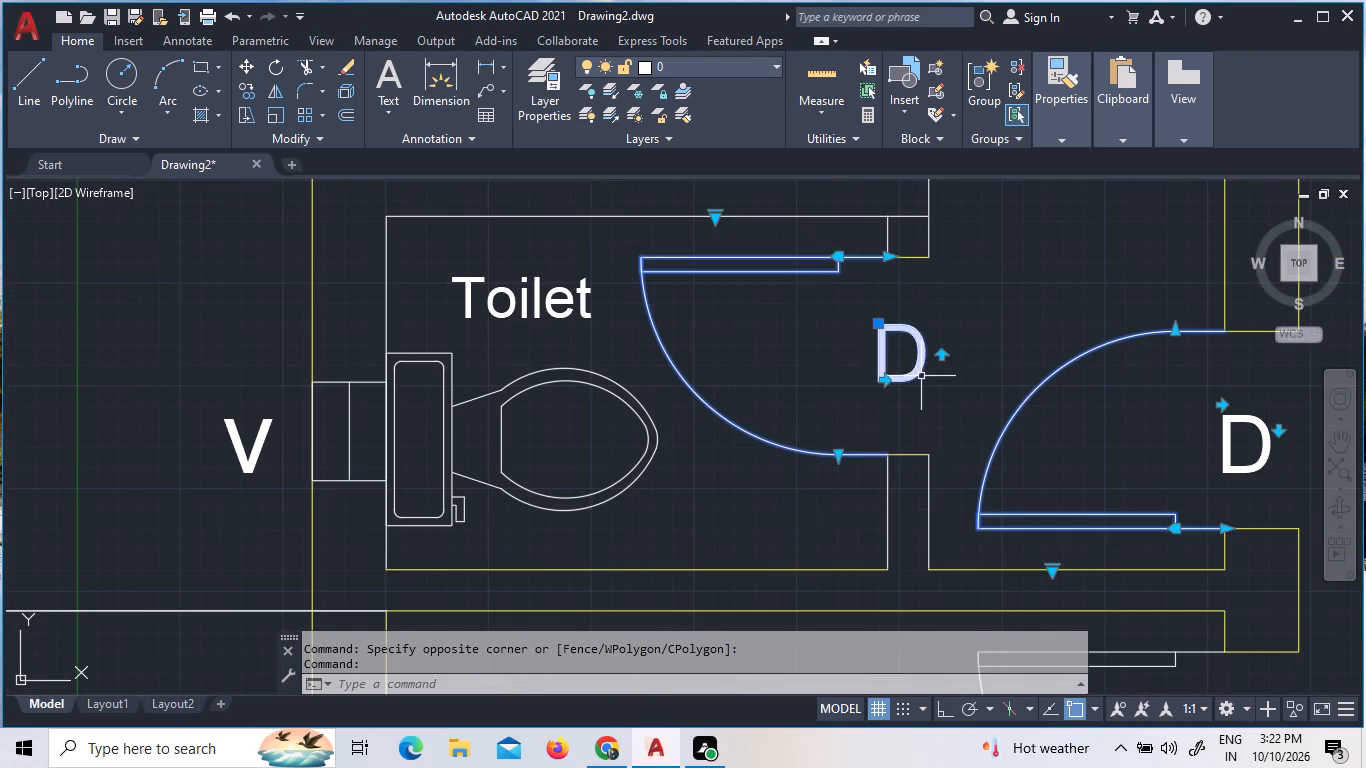
Add the D label of the toilet lobby's entrance door to the selection.
scroll(889, 275, "down", 4)
scroll(963, 337, "up", 4)
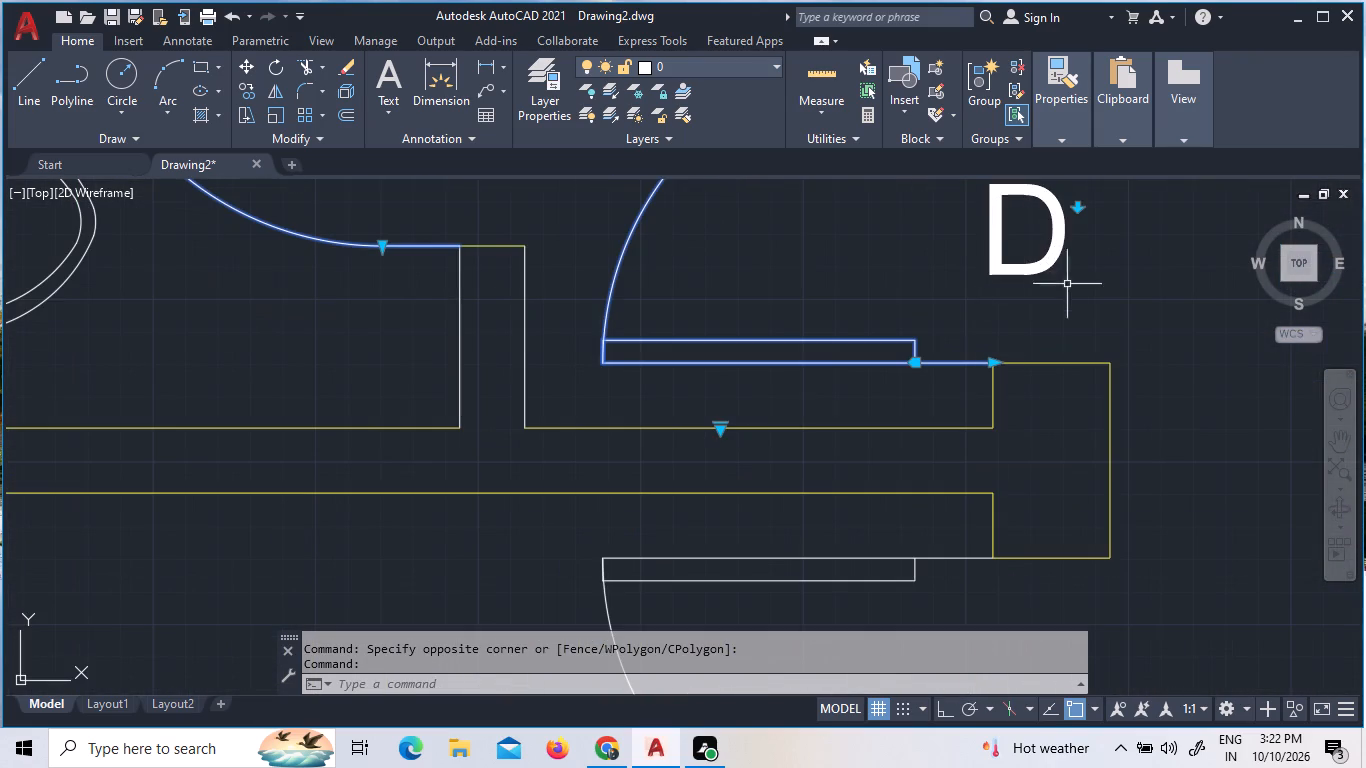
left_click(996, 255)
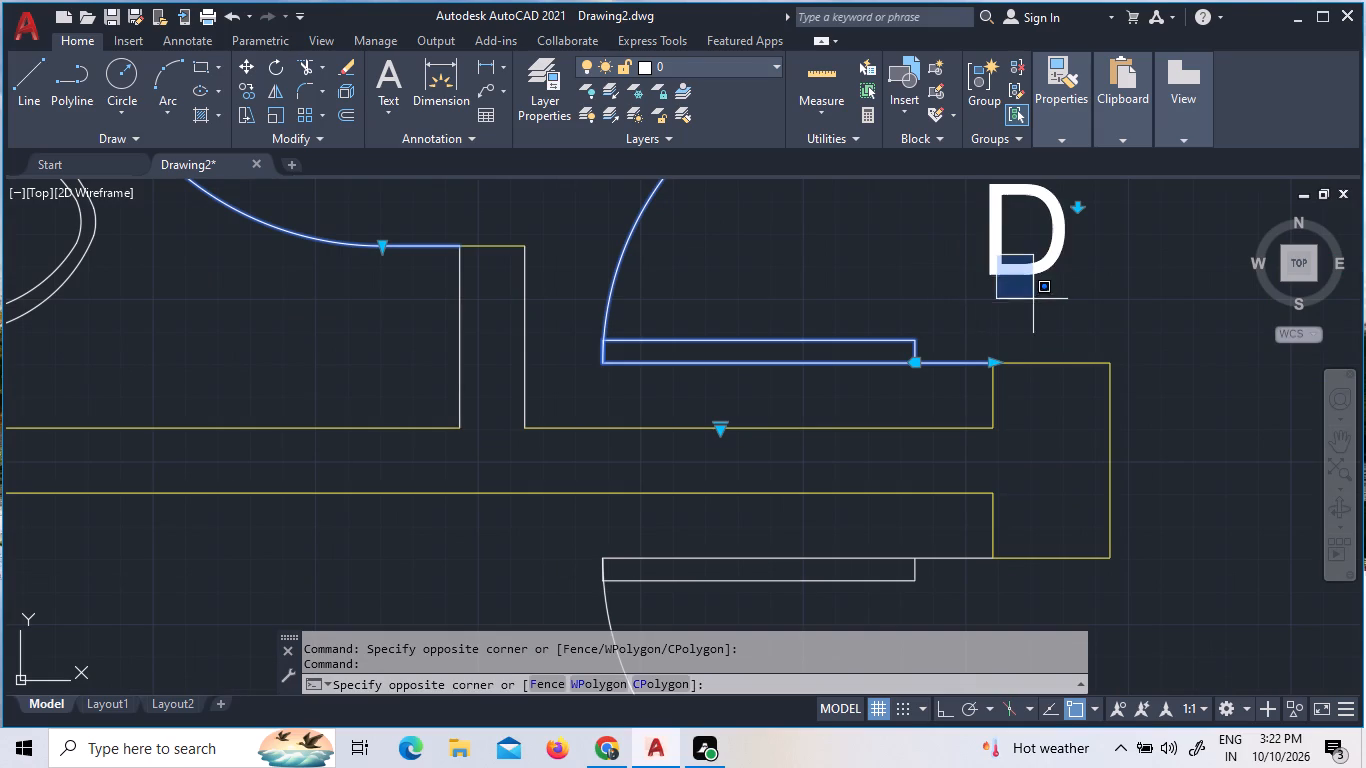
left_click(1033, 299)
left_click(1060, 289)
left_click(1000, 215)
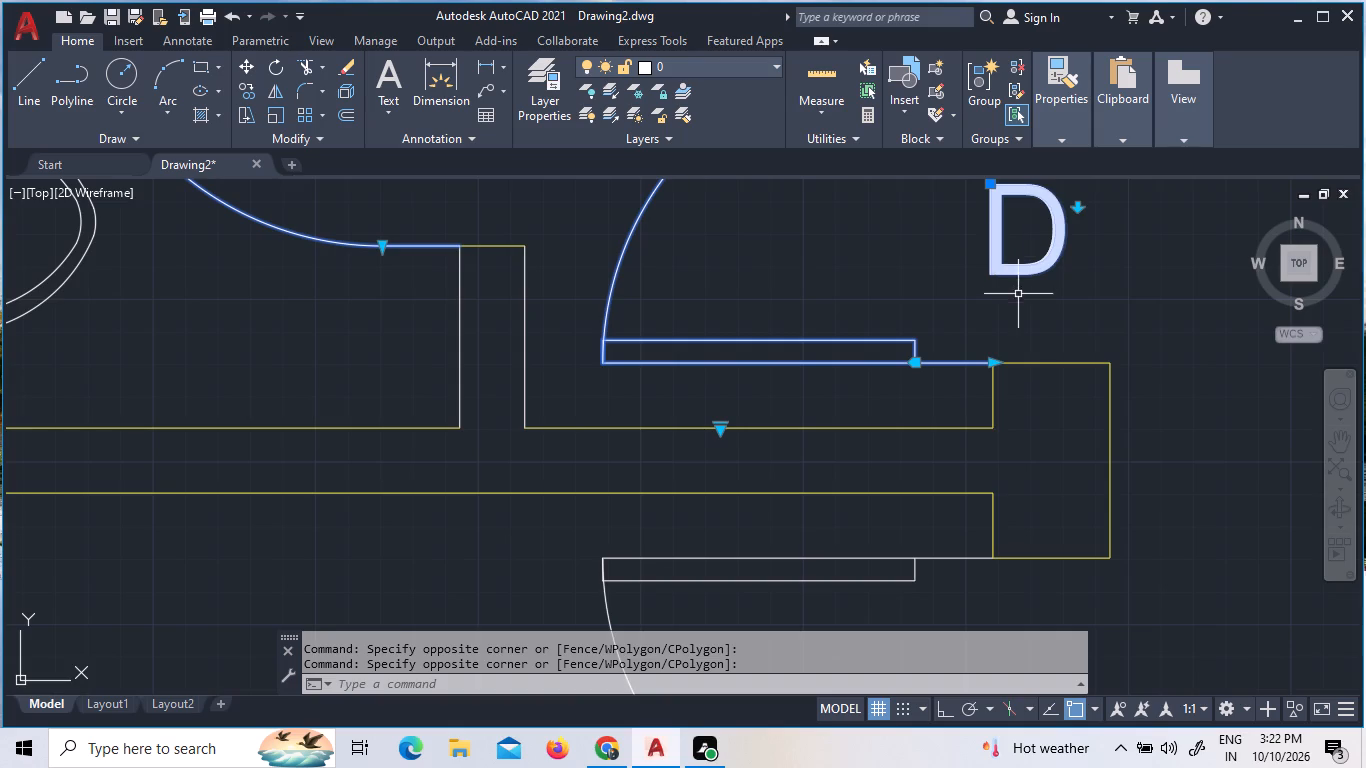
Add the doors of Consultation Room 1 and the X-ray scan room, with their D labels, to the selection.
scroll(1018, 295, "down", 4)
left_click(1042, 370)
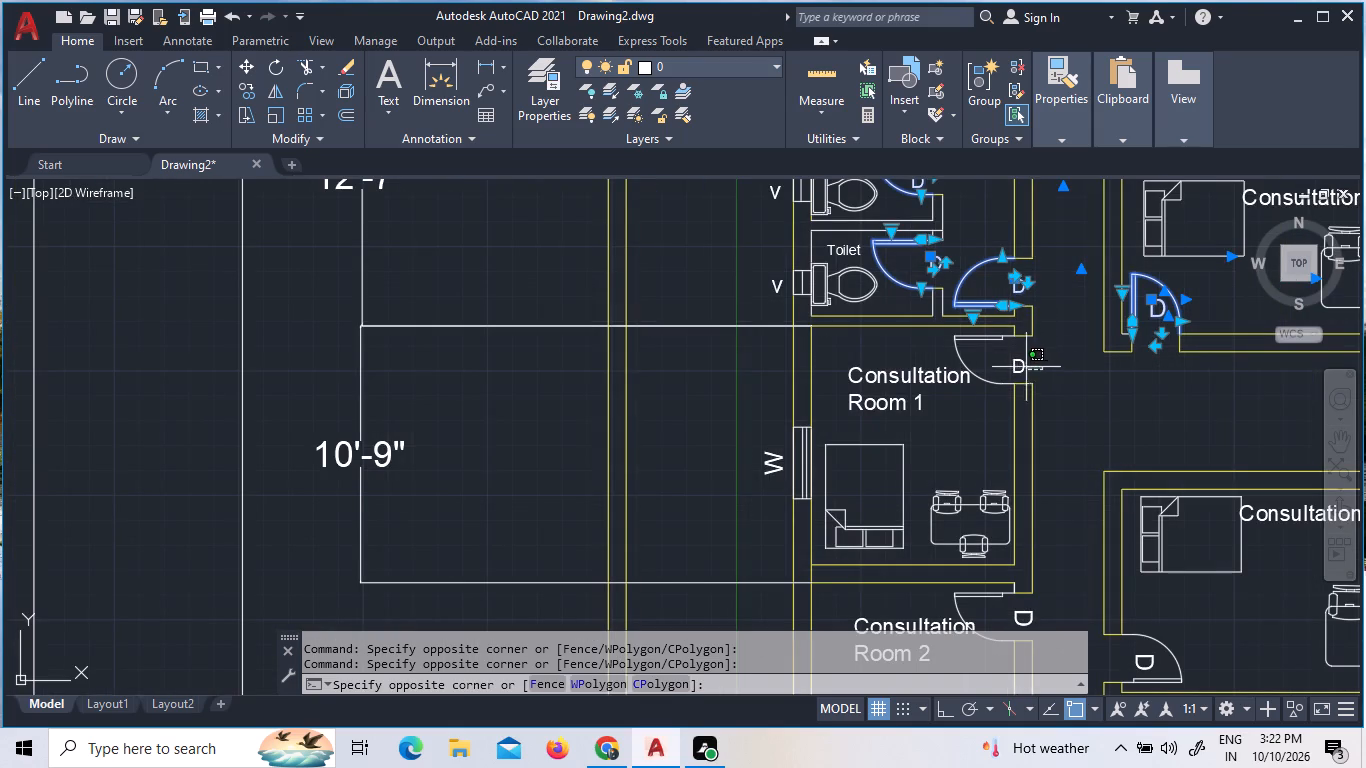
left_click(961, 355)
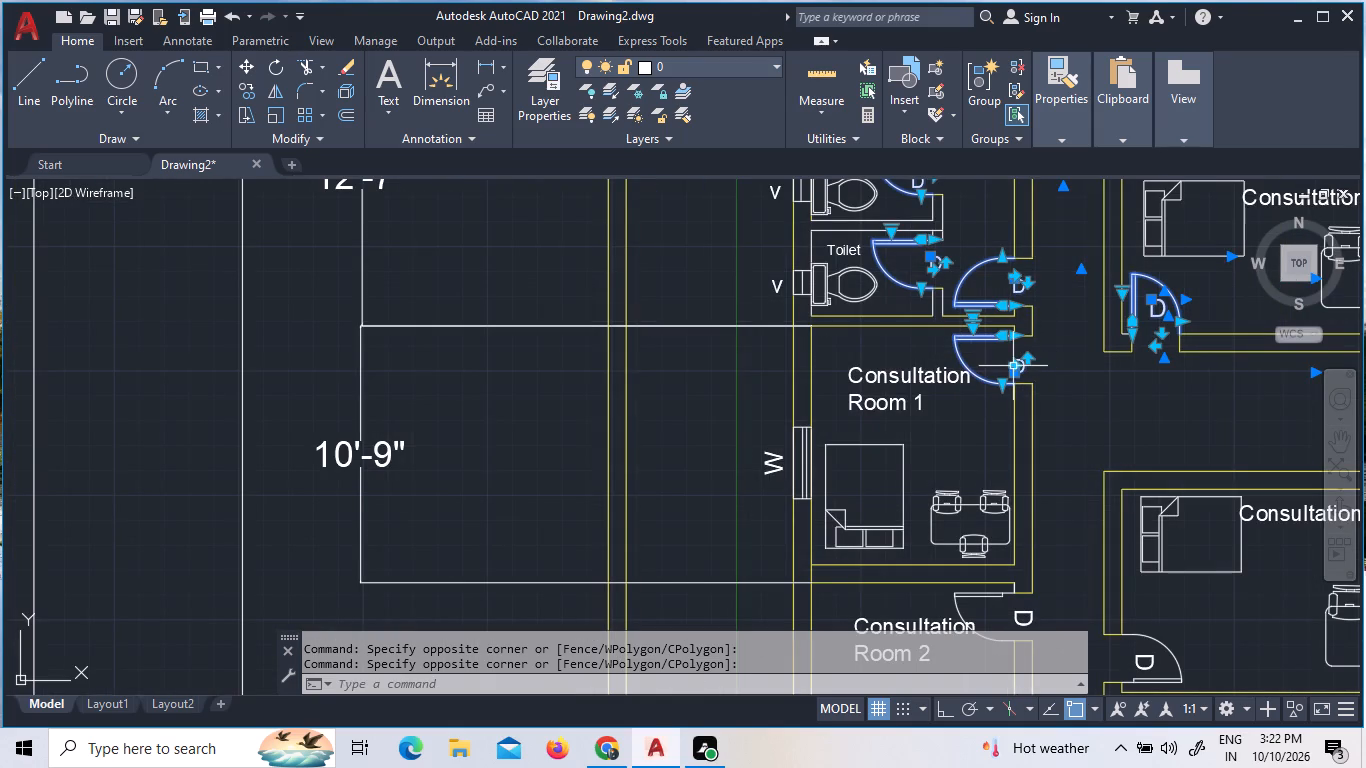
scroll(1123, 490, "down", 2)
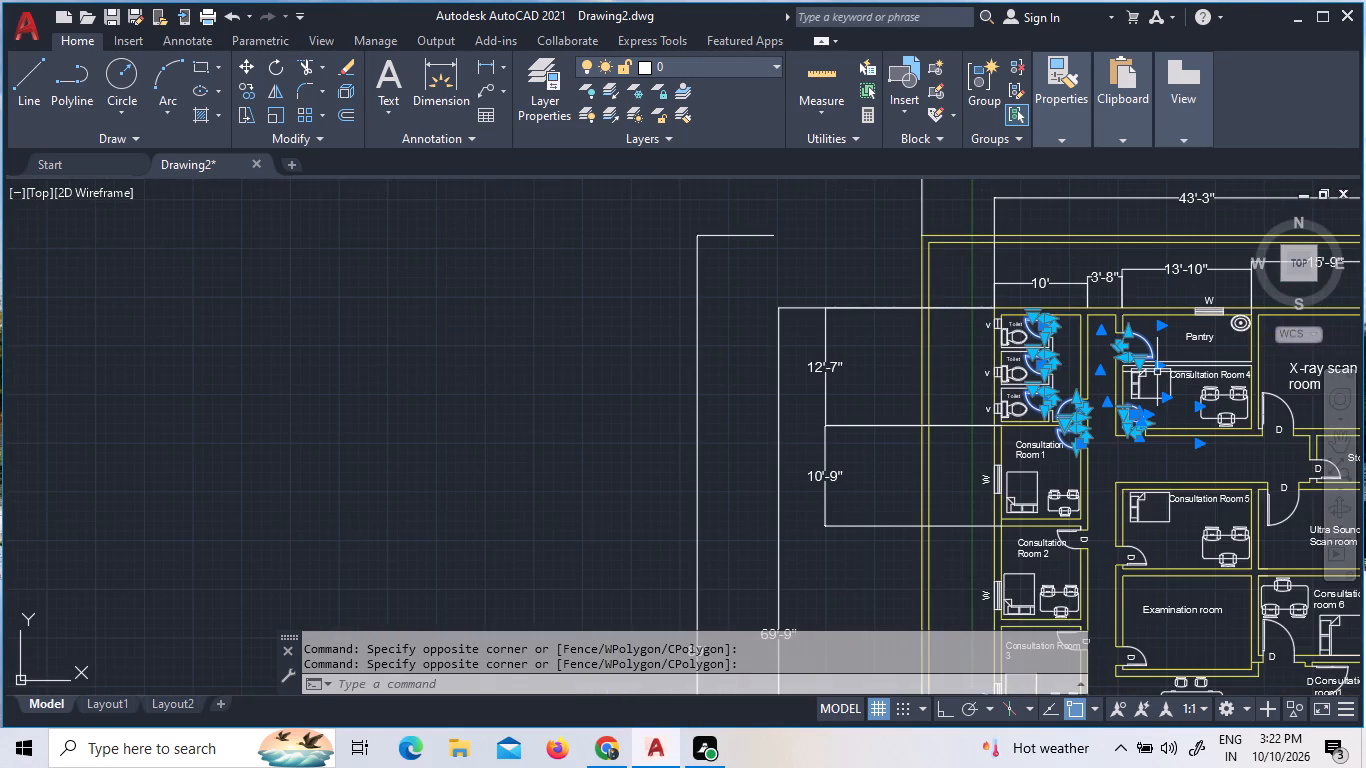
scroll(1147, 397, "up", 4)
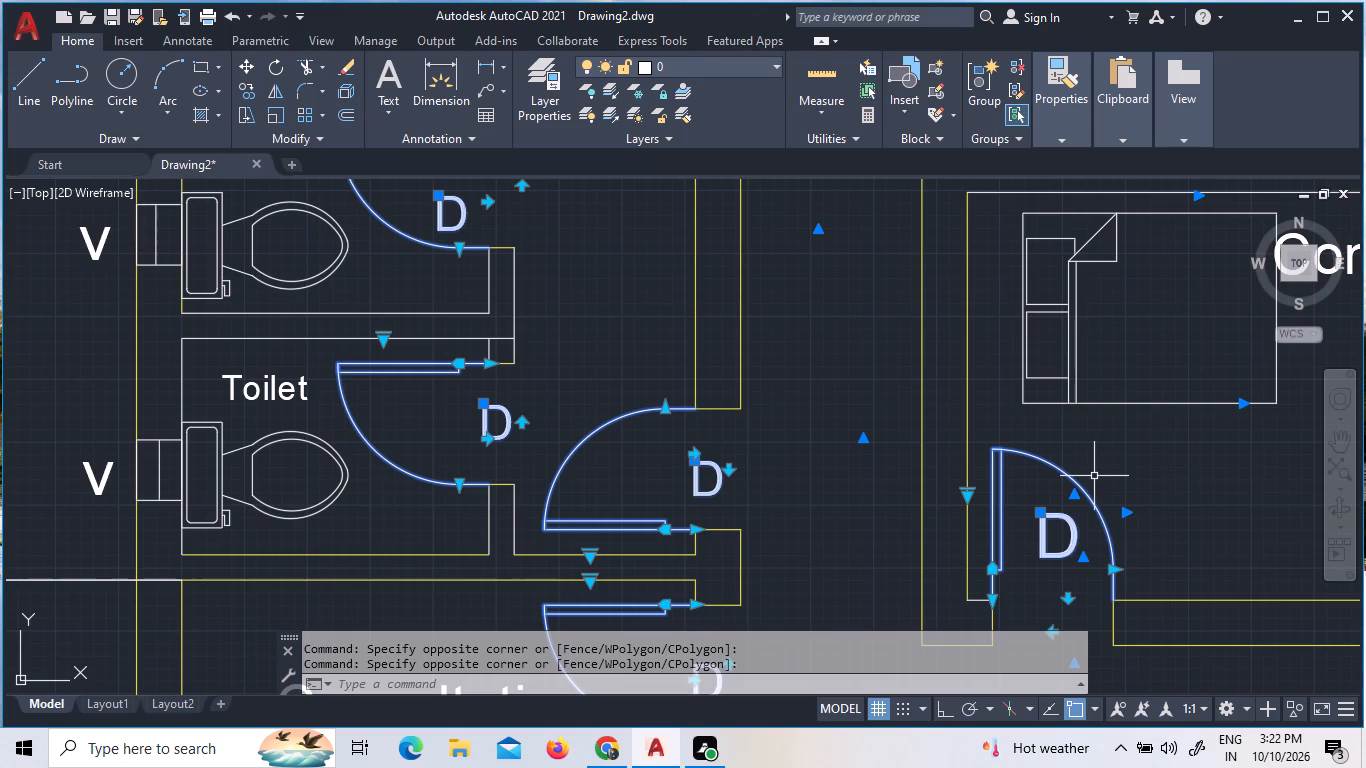
scroll(1094, 476, "down", 3)
middle_click_drag(1101, 468, 682, 388)
scroll(871, 406, "up", 3)
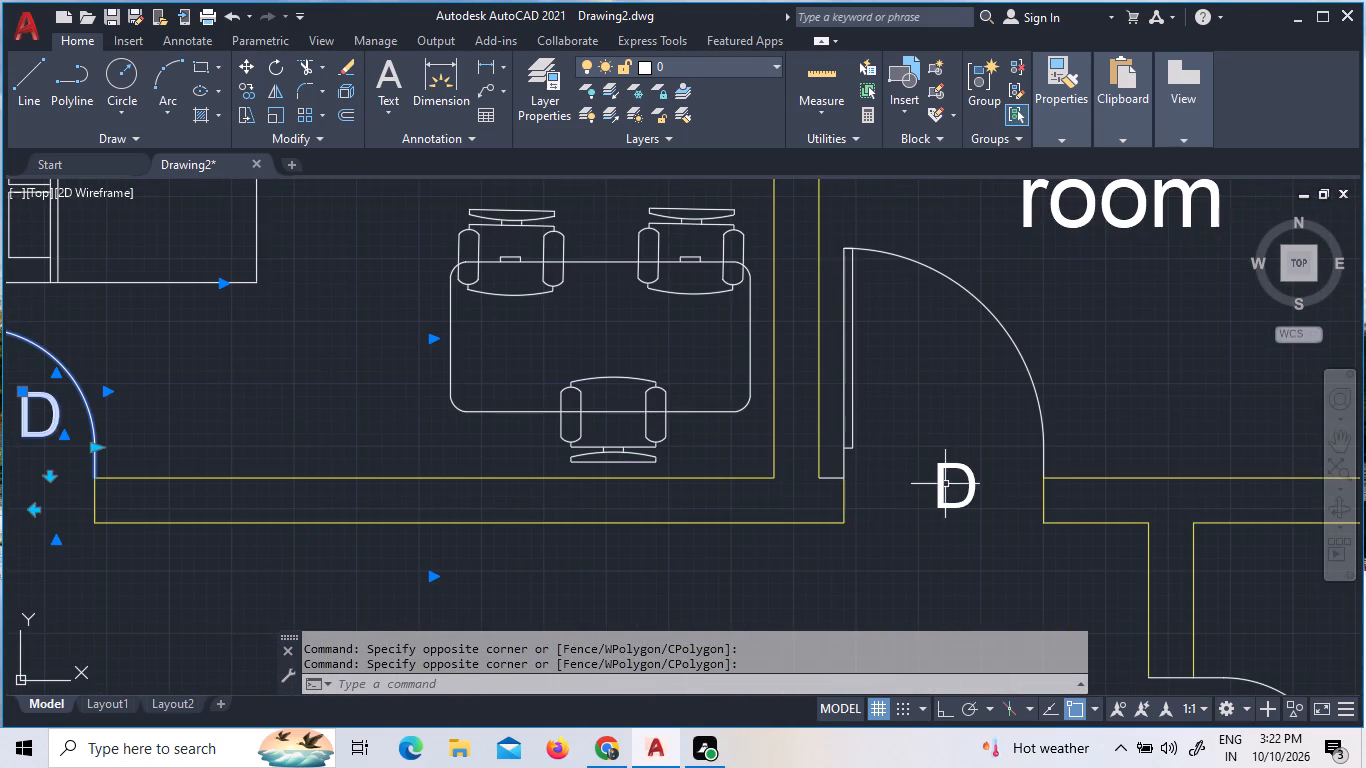
left_click(989, 523)
left_click(882, 349)
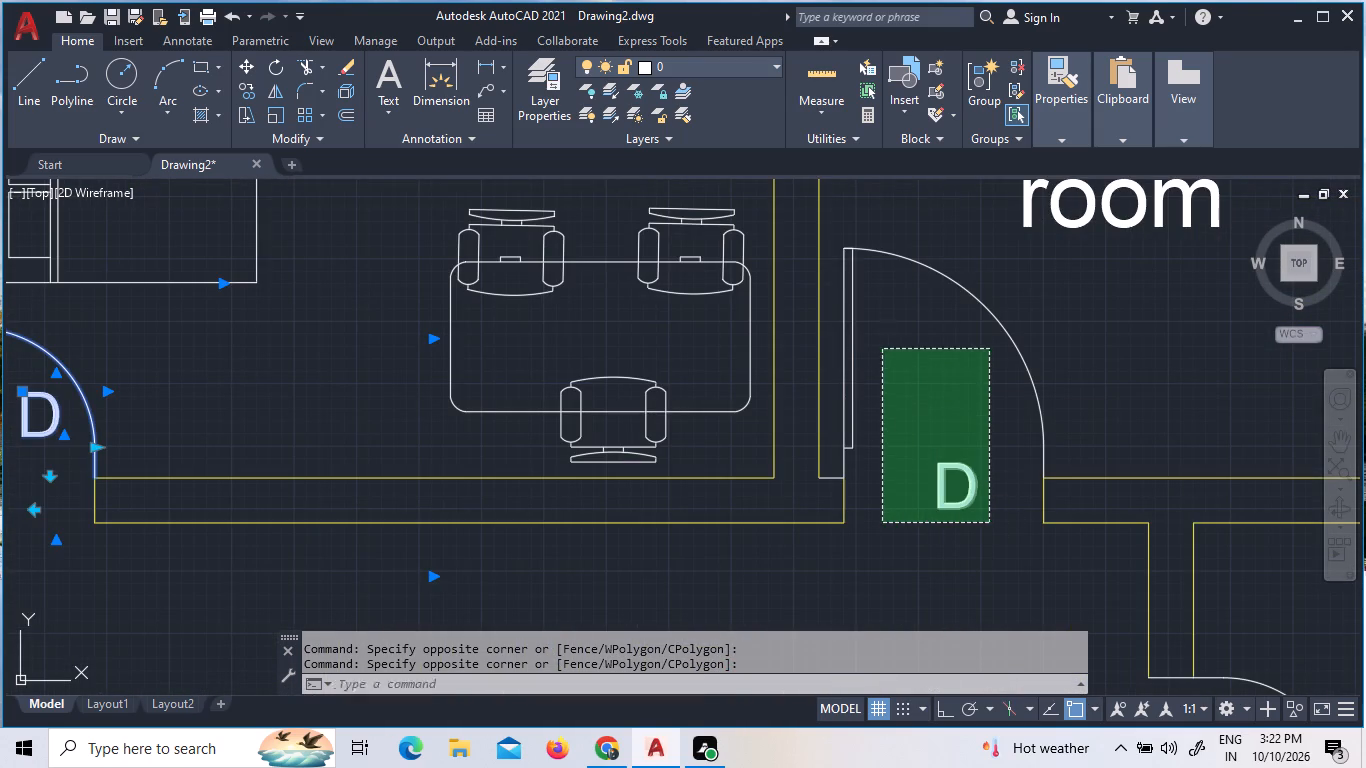
left_click(882, 349)
left_click(837, 342)
Add the doors of the Storage and the Ultra Sound Scan room, with their D labels, to the selection.
scroll(837, 342, "down", 1)
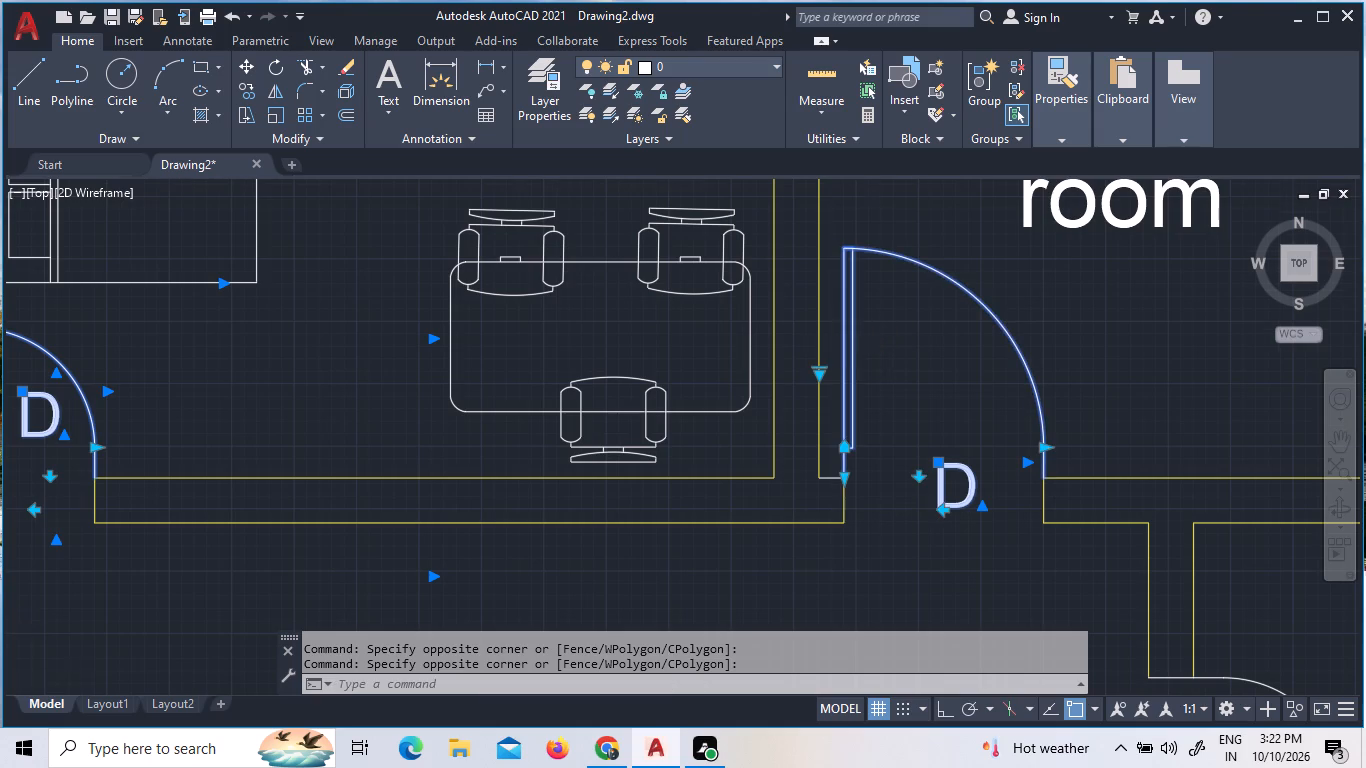
scroll(837, 342, "down", 4)
scroll(920, 397, "up", 5)
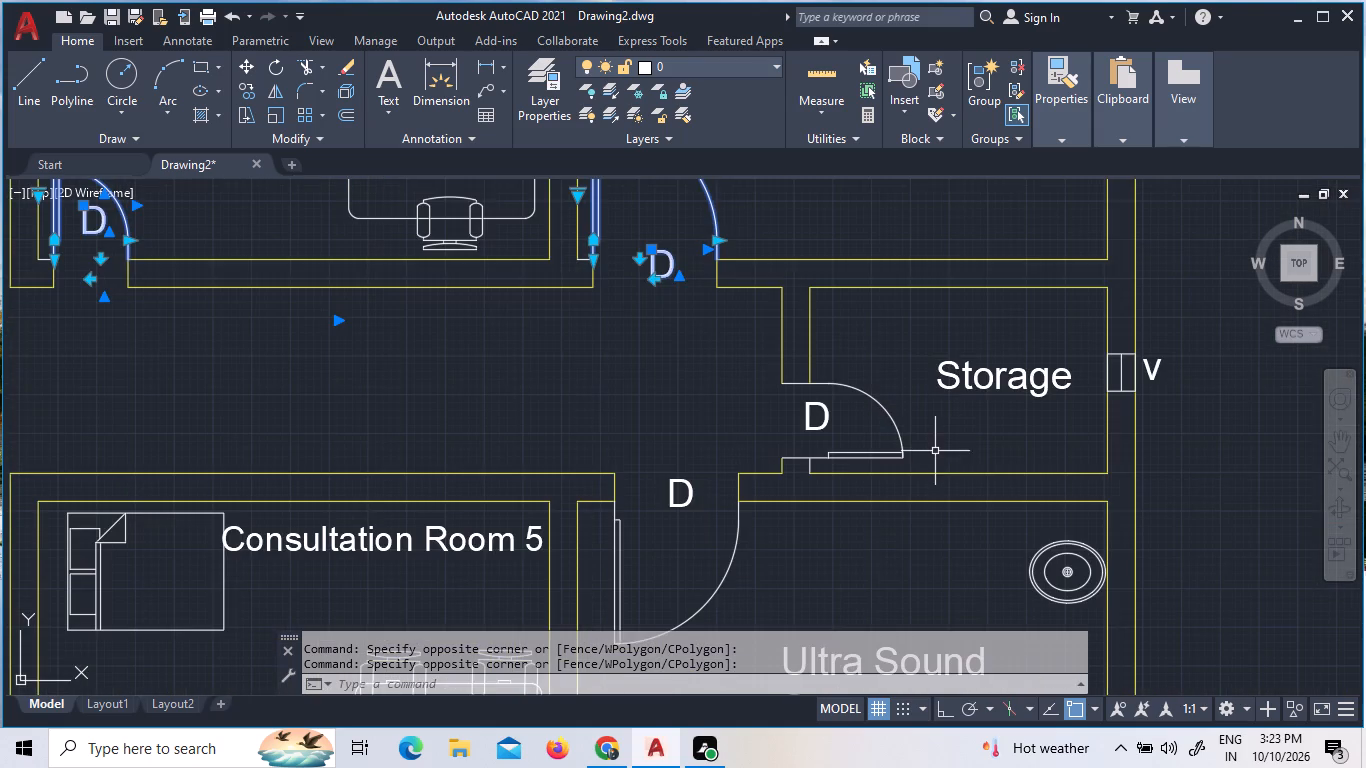
left_click(935, 460)
left_click(797, 399)
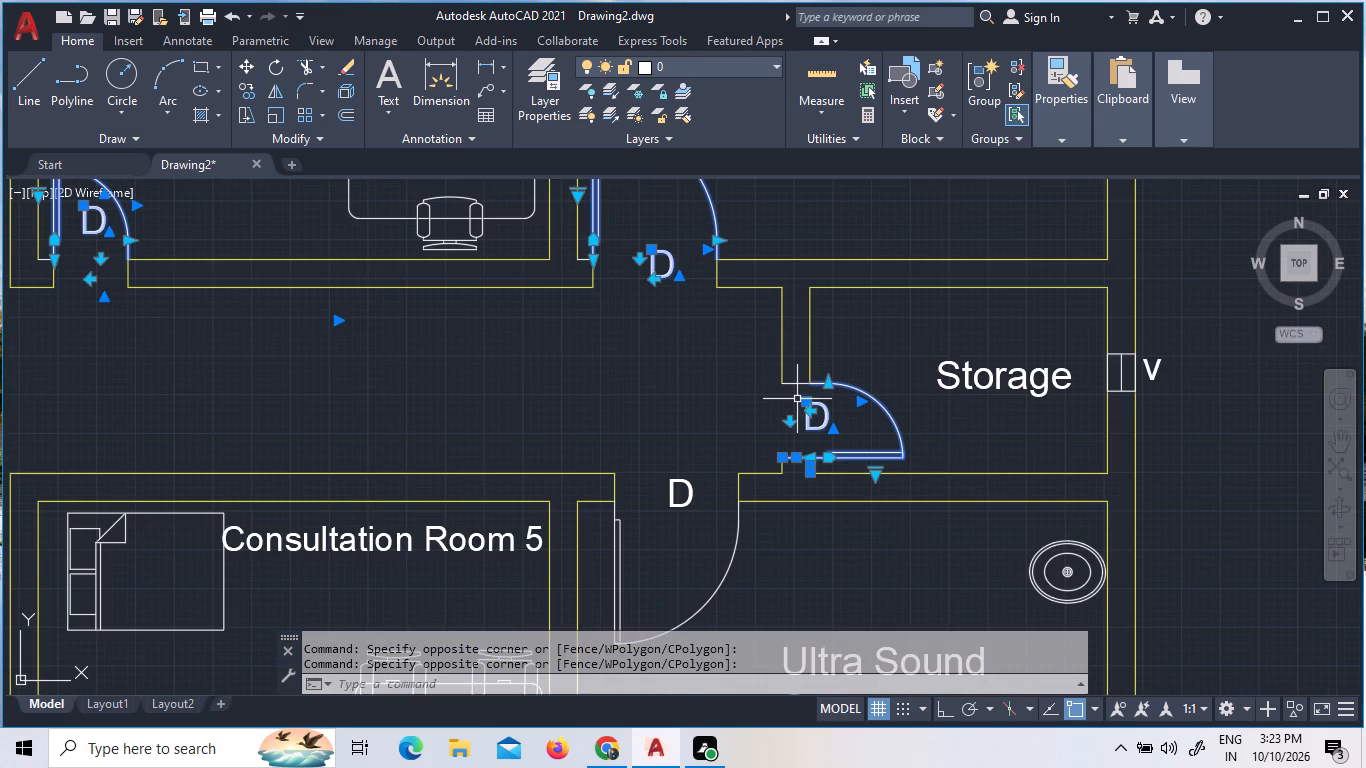
left_click(761, 600)
left_click(697, 556)
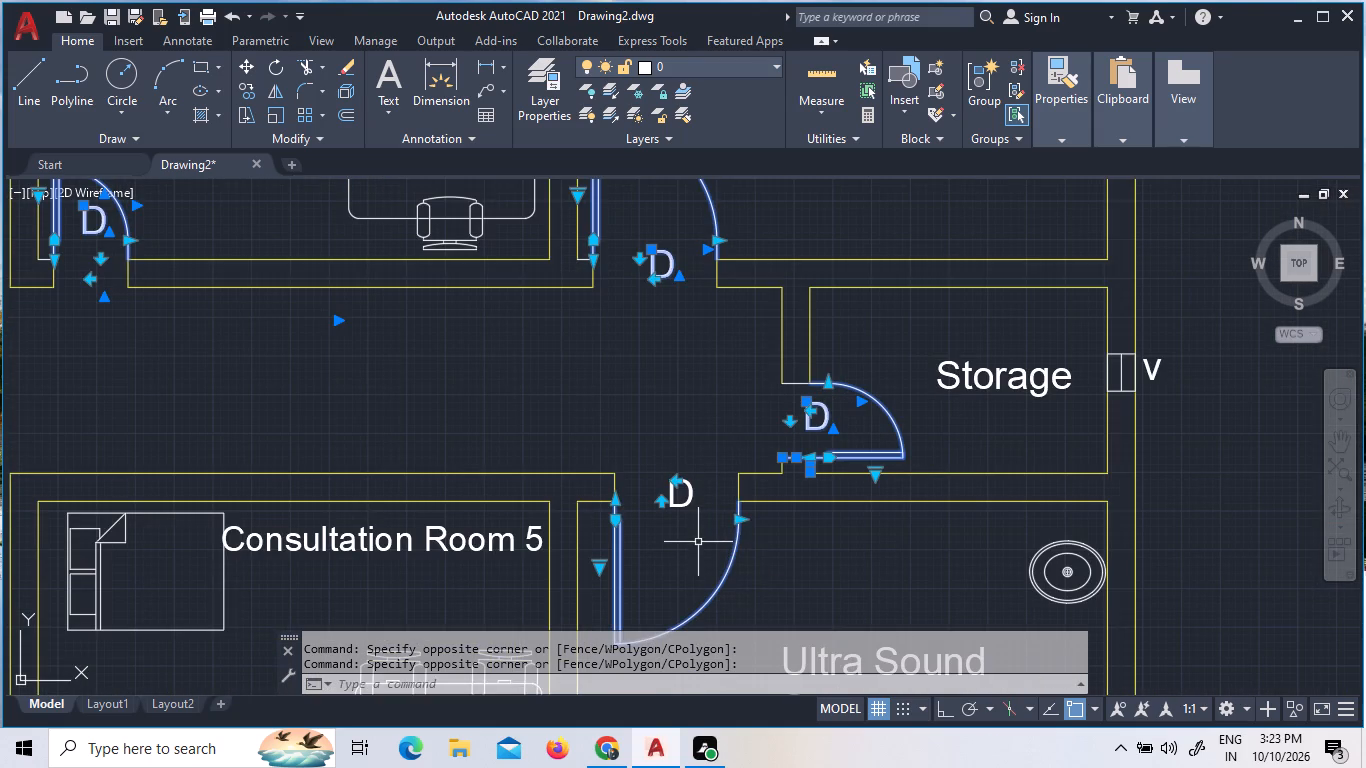
left_click(699, 520)
left_click(664, 473)
Add the doors of Consultation Rooms 2 and 5, with their D labels, to the selection.
scroll(800, 407, "down", 3)
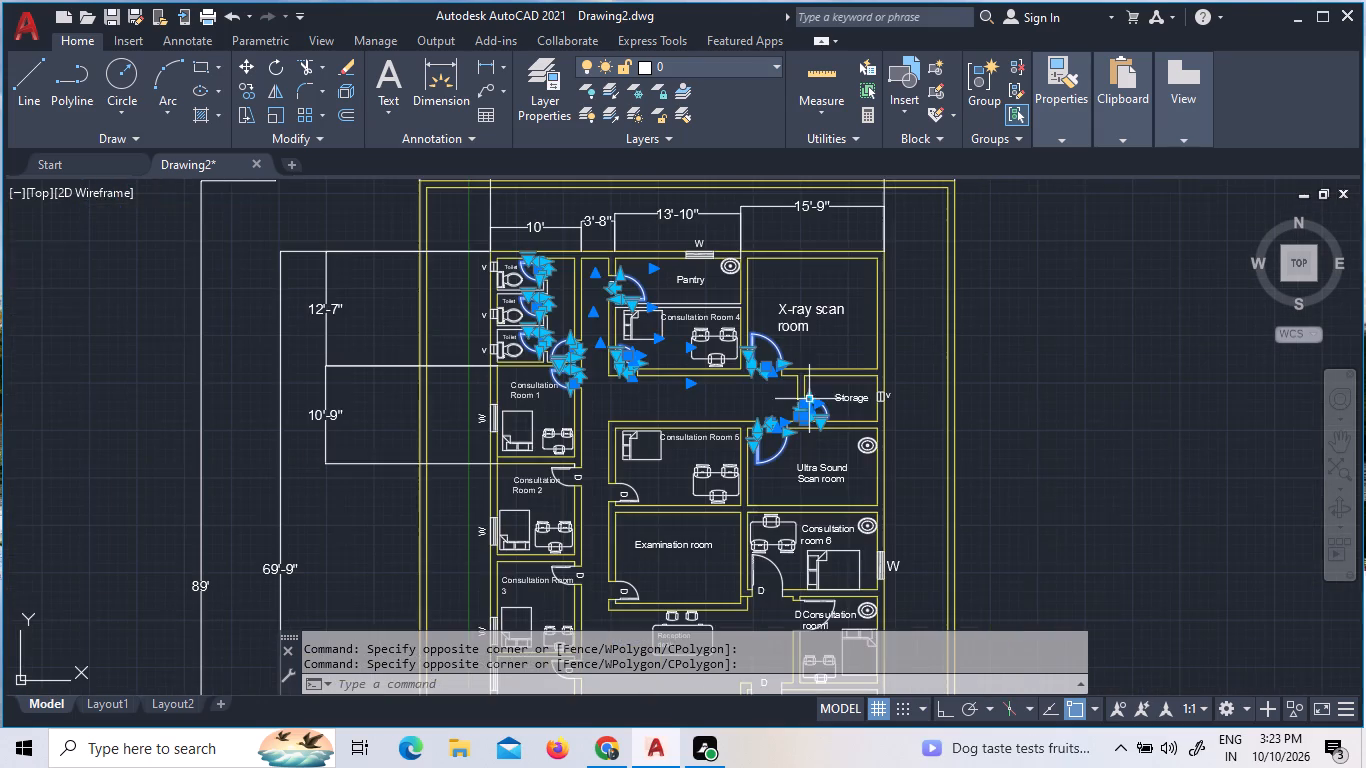
scroll(564, 492, "up", 3)
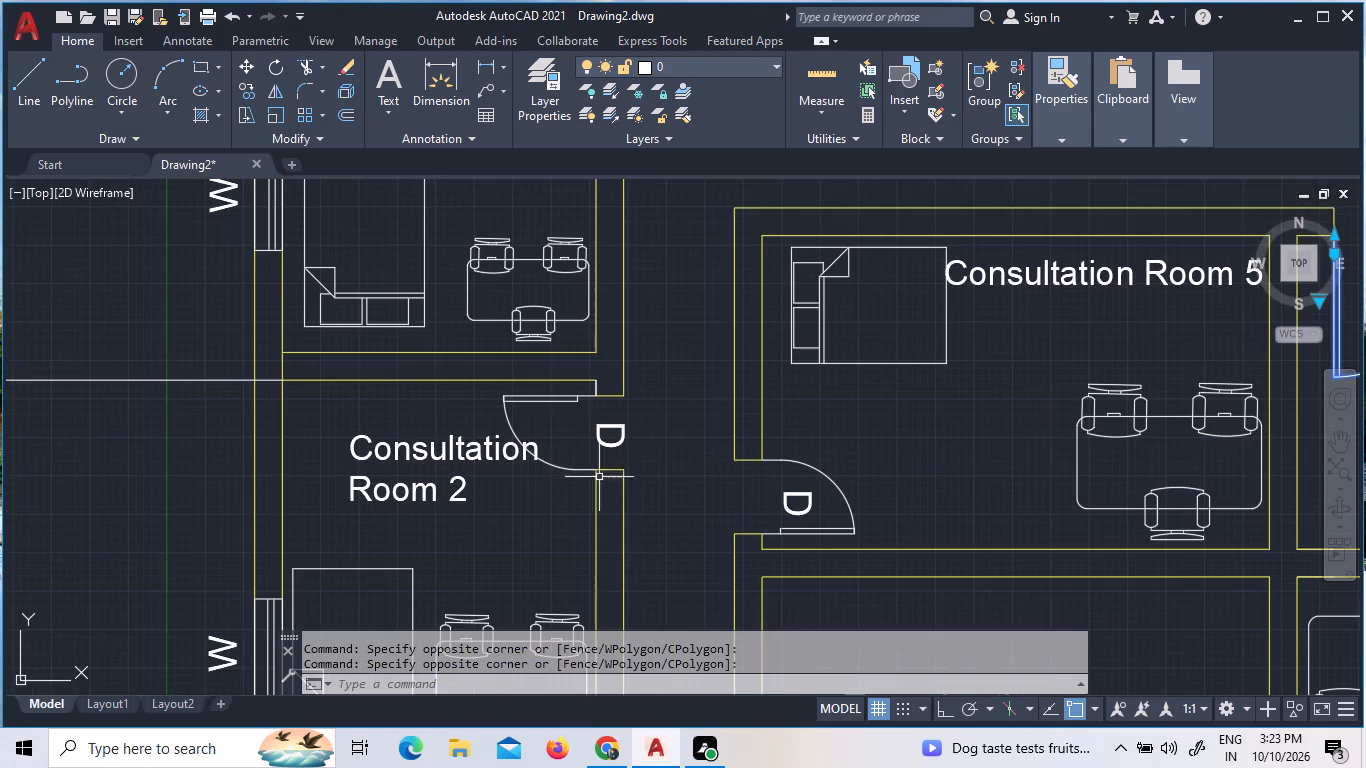
left_click(696, 440)
left_click(587, 432)
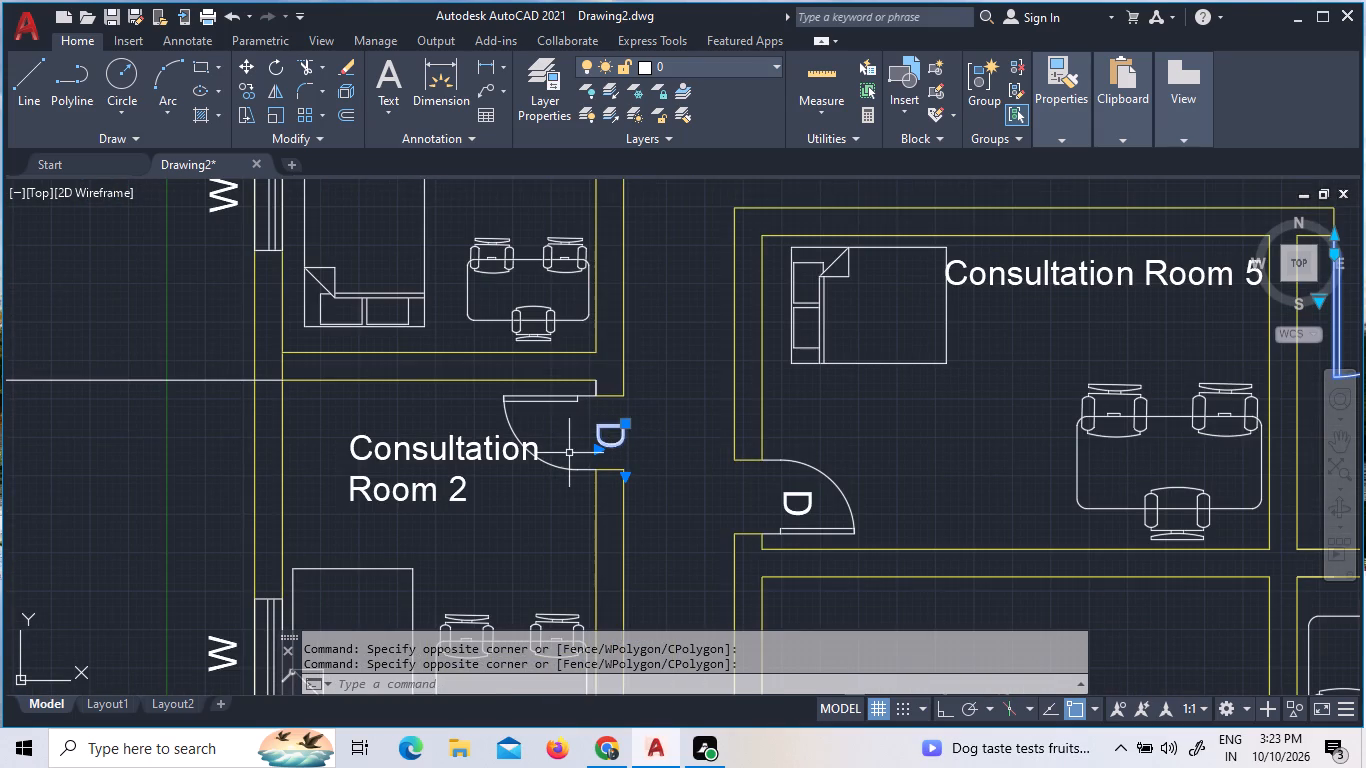
left_click(566, 406)
left_click(493, 393)
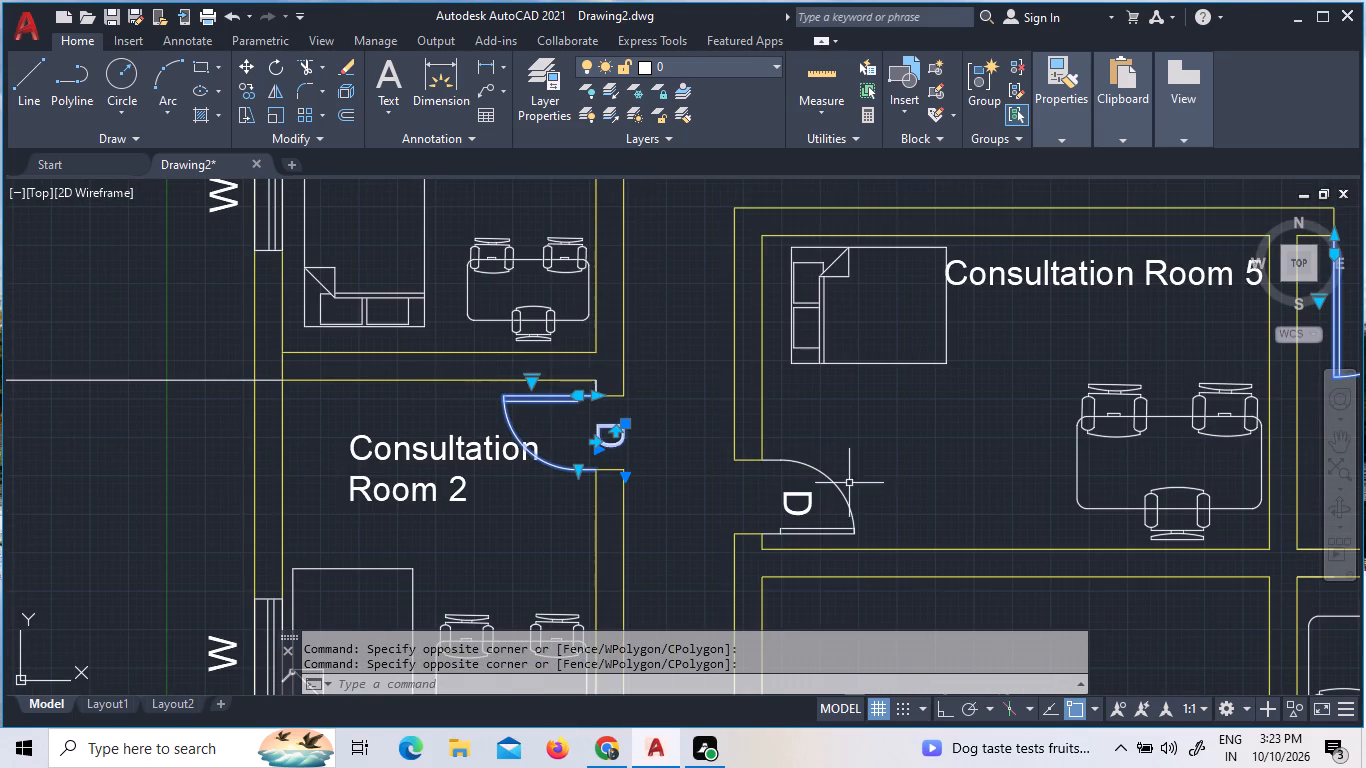
left_click(872, 537)
left_click(807, 507)
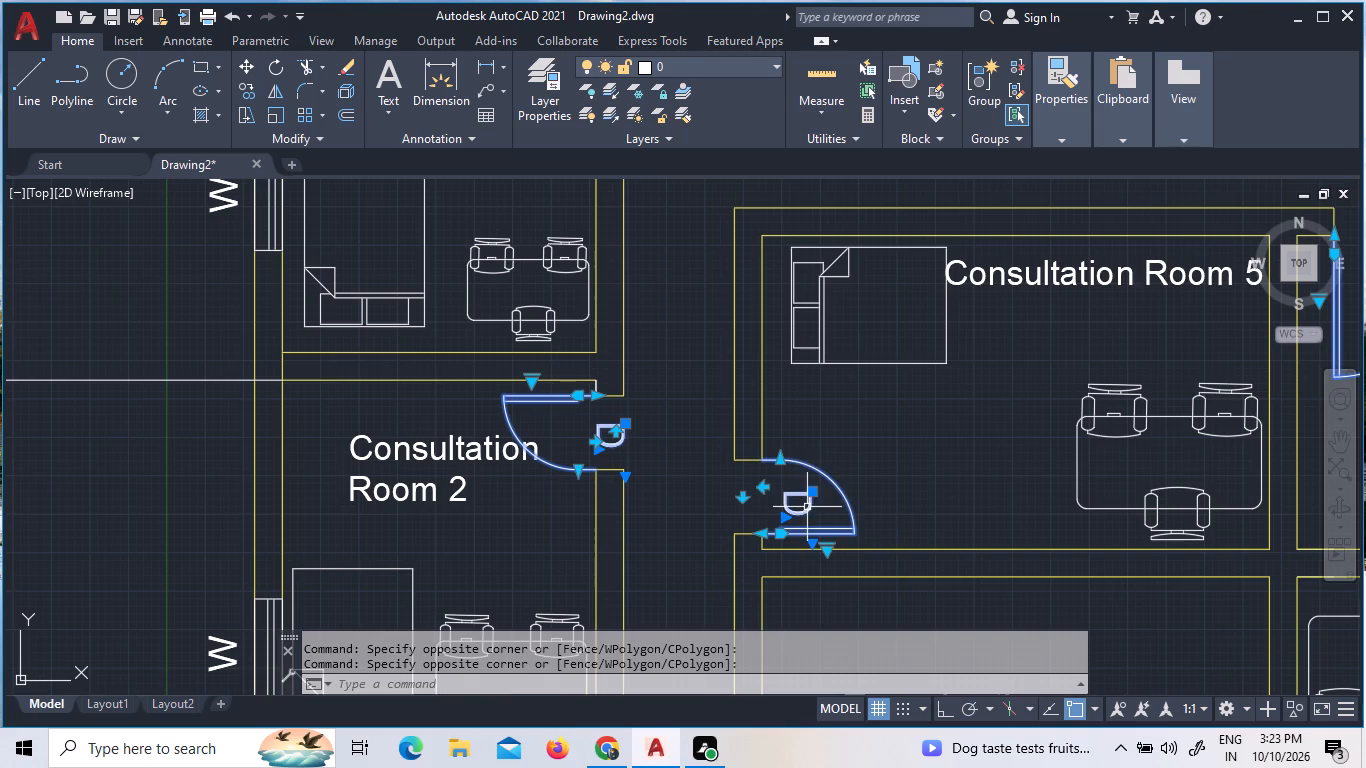
Add the doors of Consultation Room 3 and the Examination room, with their D labels, to the selection.
scroll(1027, 397, "down", 4)
scroll(921, 514, "up", 3)
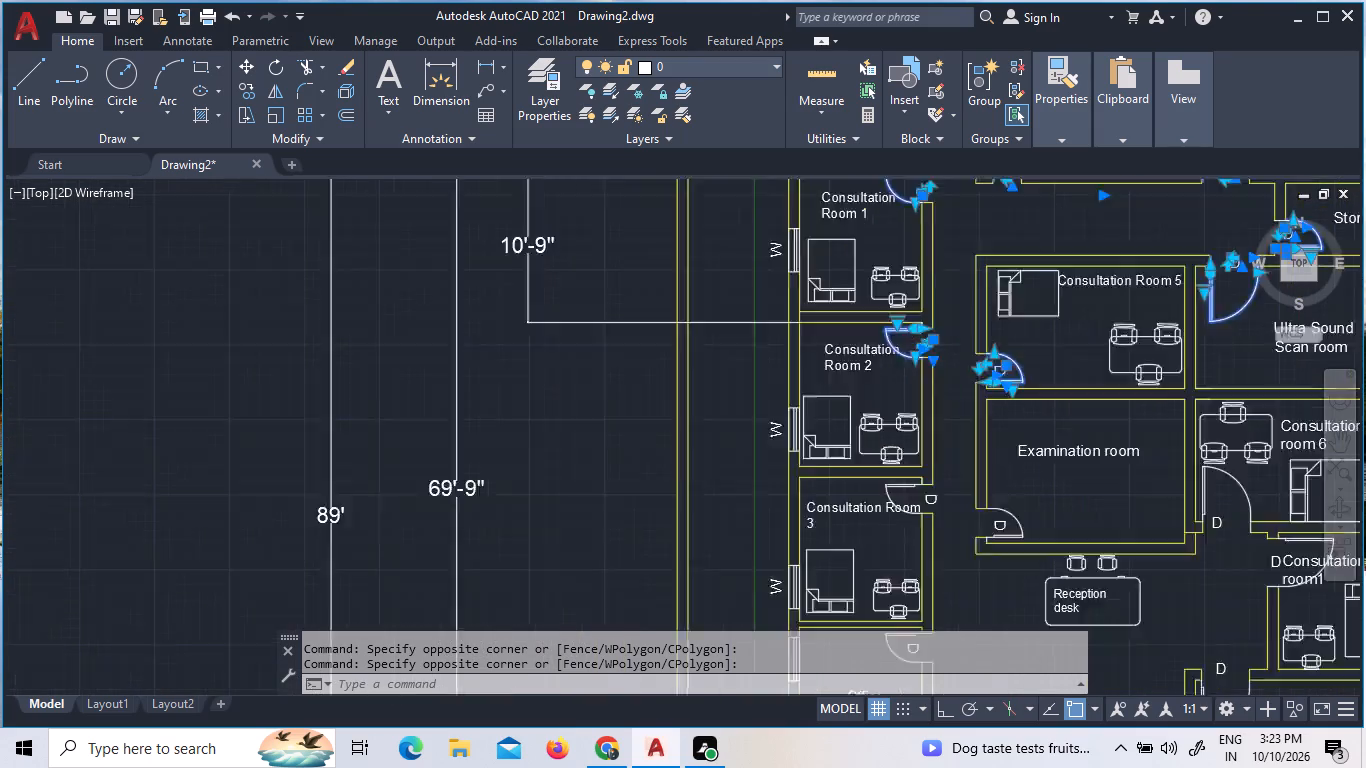
scroll(921, 514, "up", 2)
left_click(1078, 442)
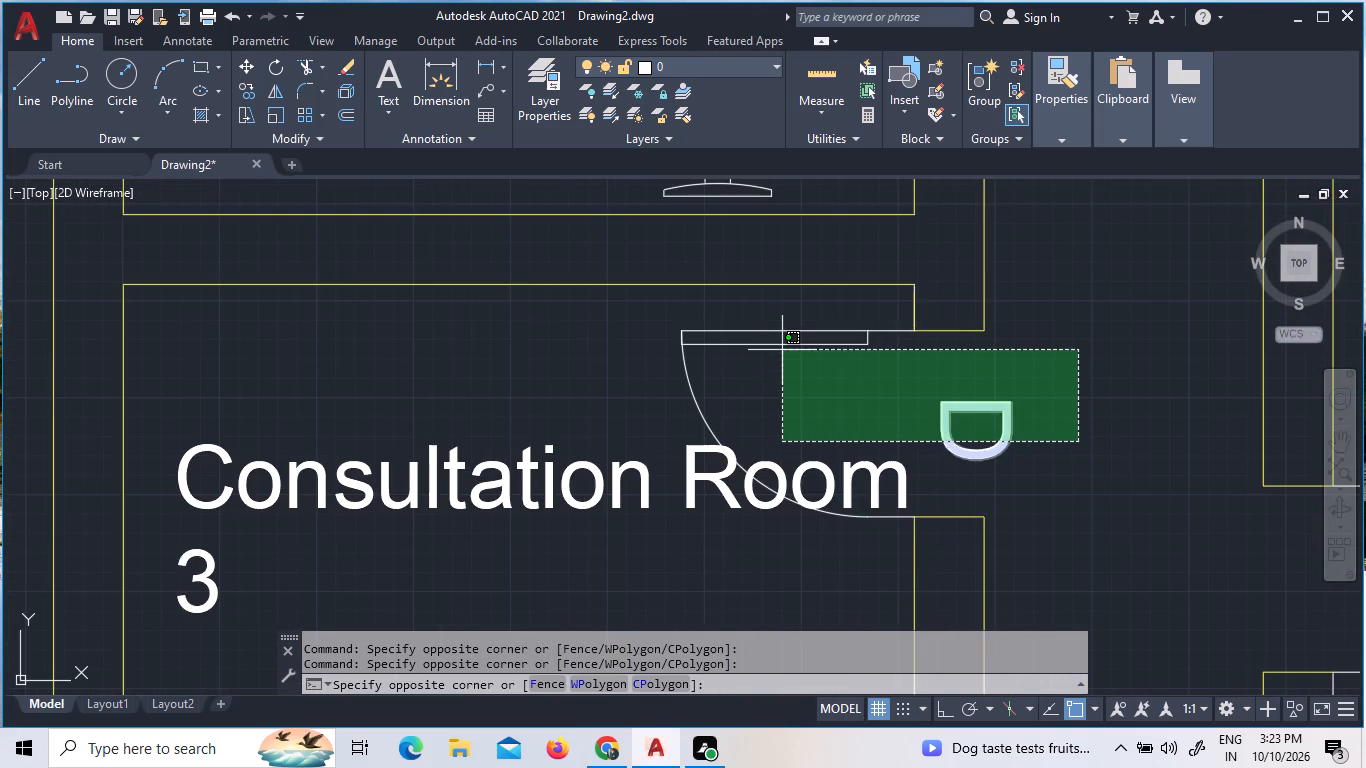
left_click(776, 336)
scroll(776, 336, "down", 3)
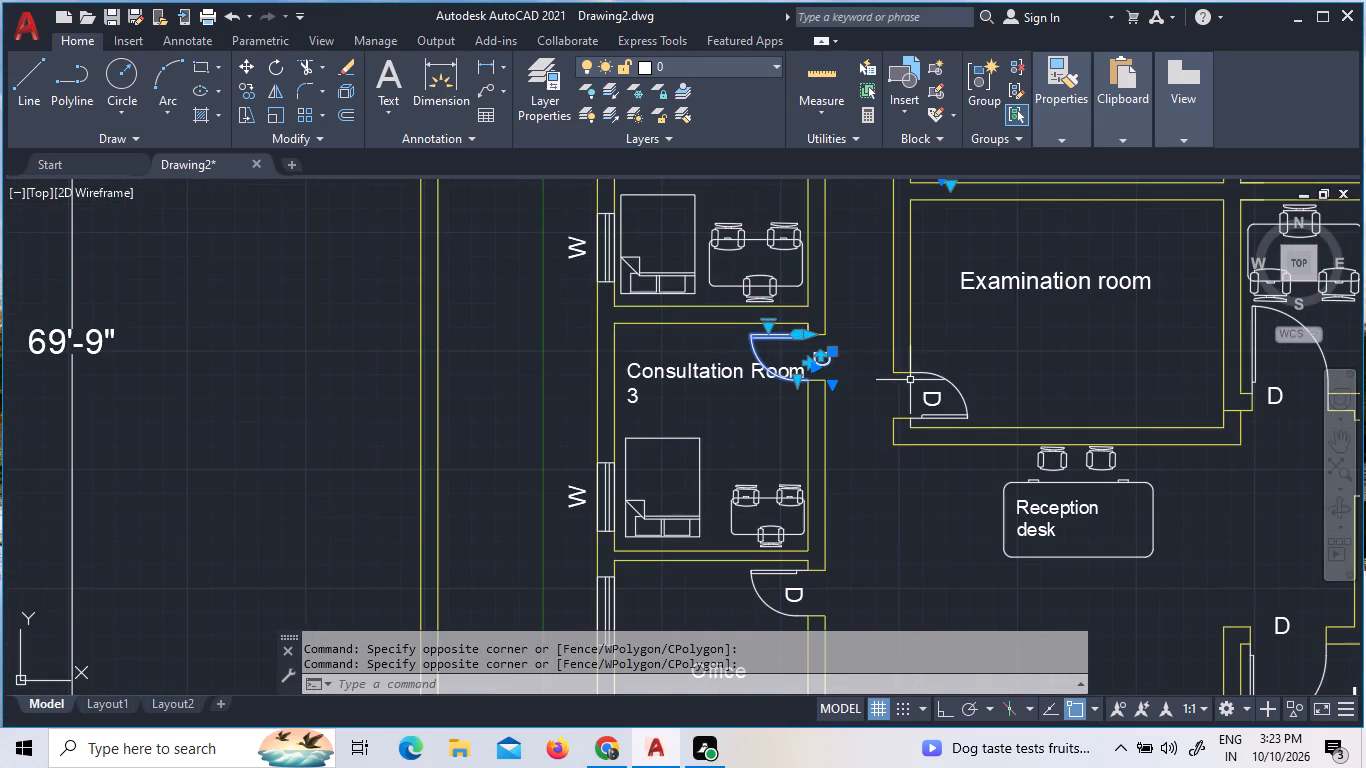
scroll(959, 422, "up", 3)
left_click(1038, 408)
left_click(857, 320)
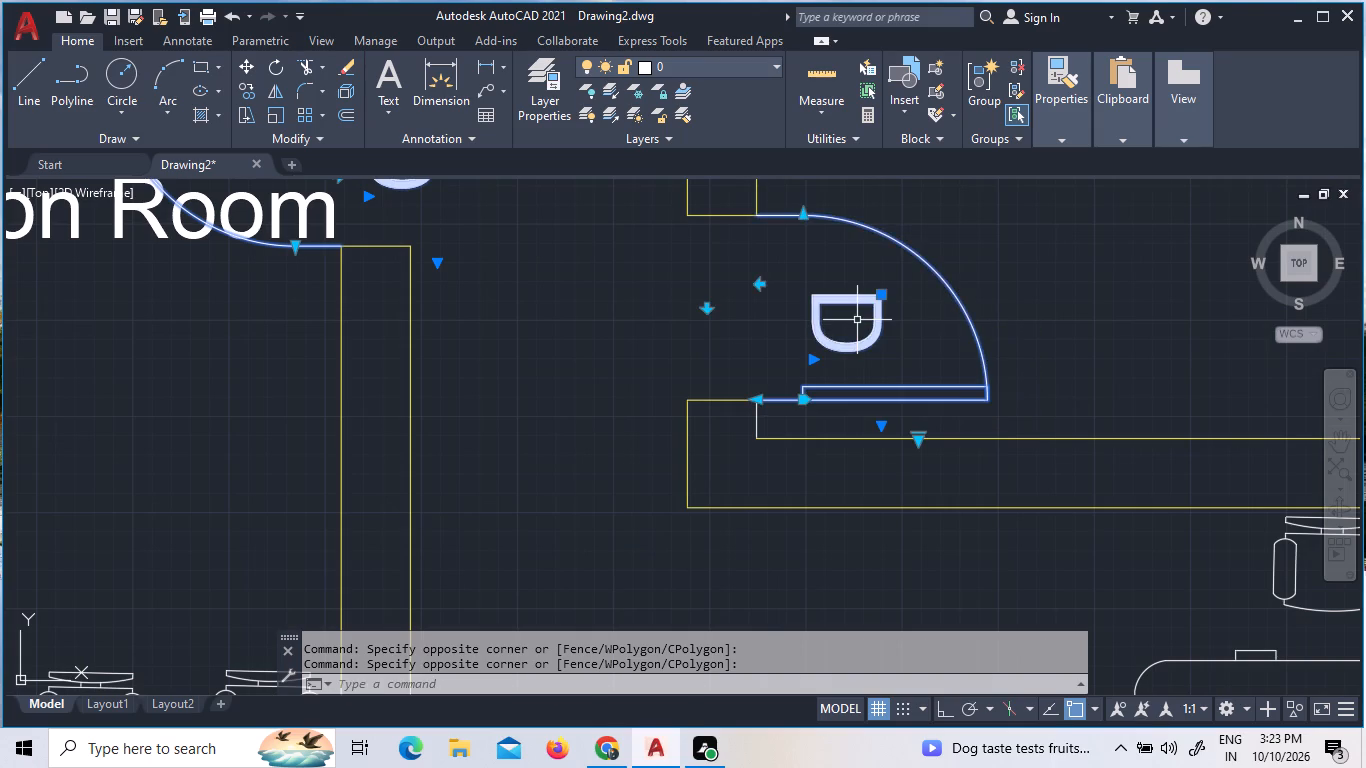
Add the doors of Consultation room 6 and the Consultation room1 below it, with their D labels, to the selection.
scroll(882, 286, "down", 6)
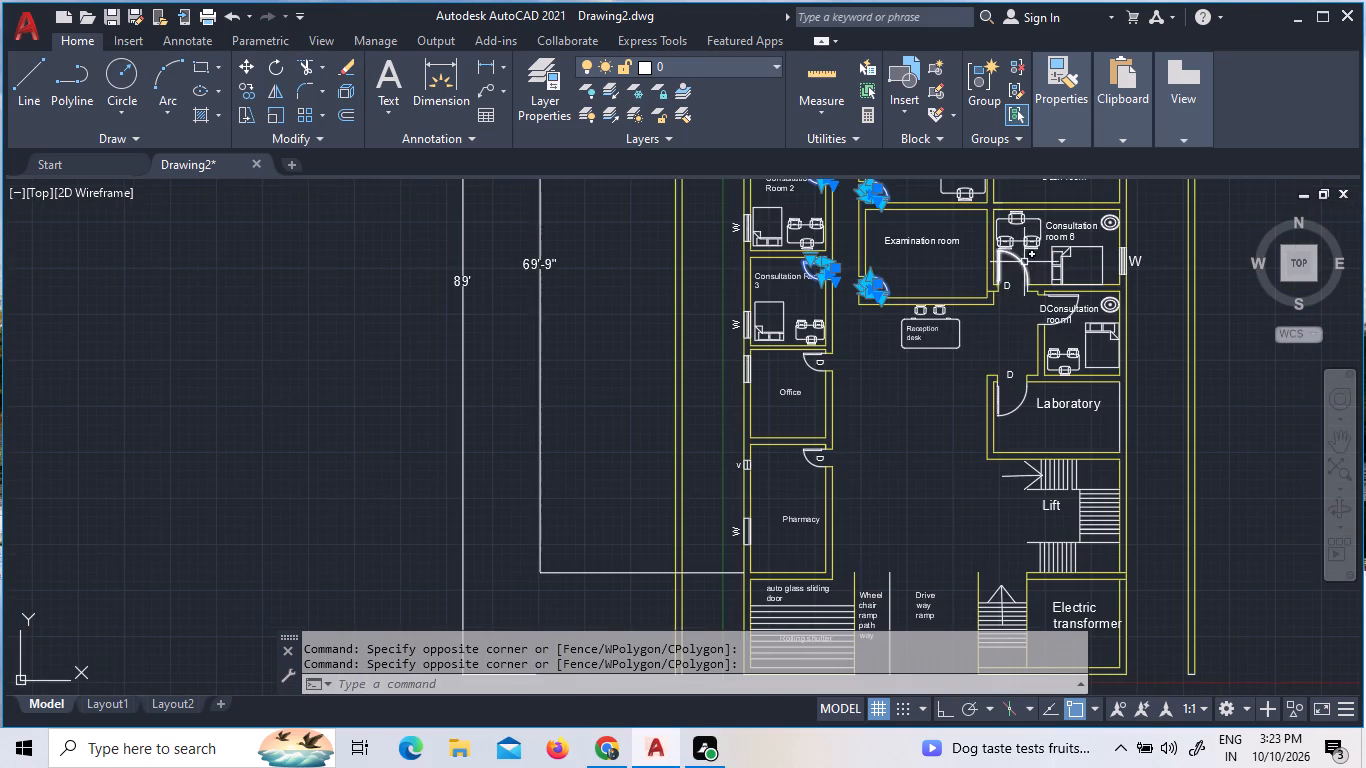
left_click(1040, 262)
scroll(977, 281, "up", 4)
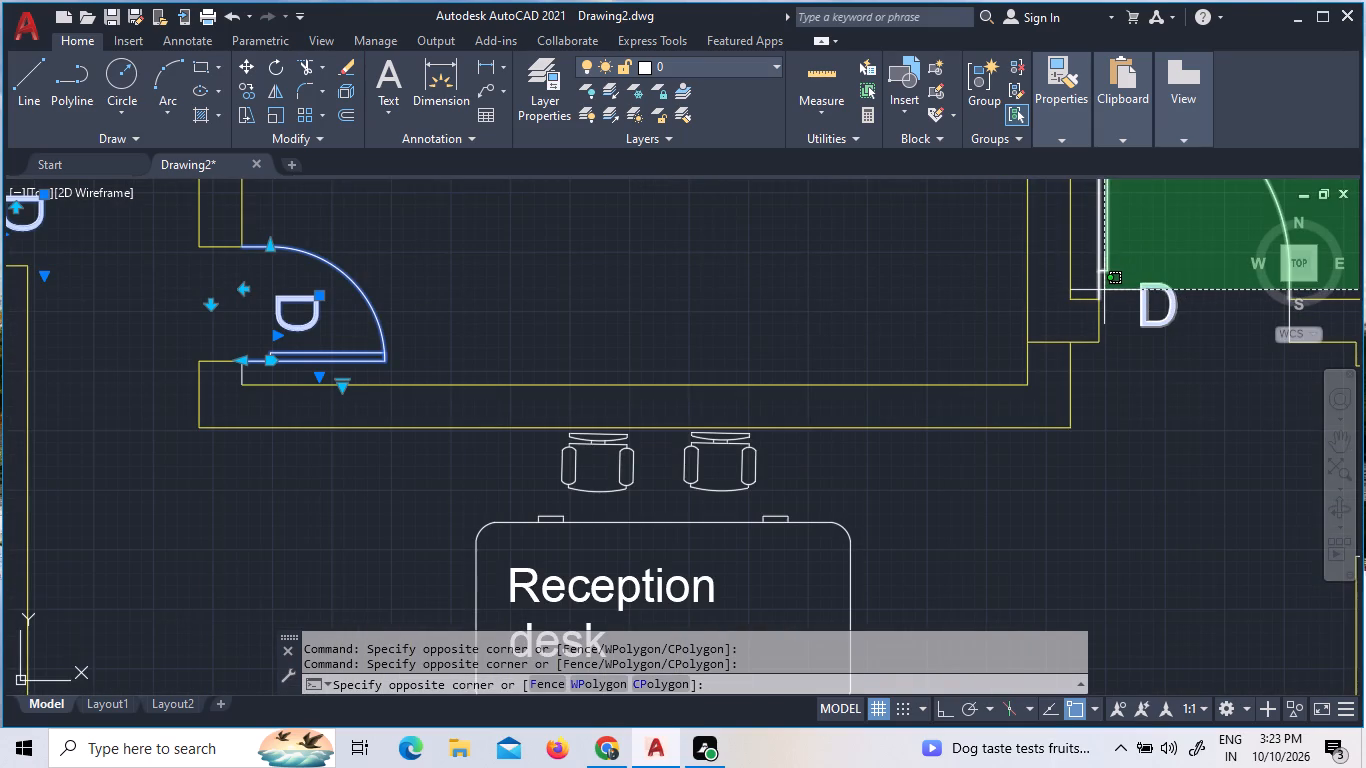
left_click(1103, 290)
scroll(1083, 334, "down", 3)
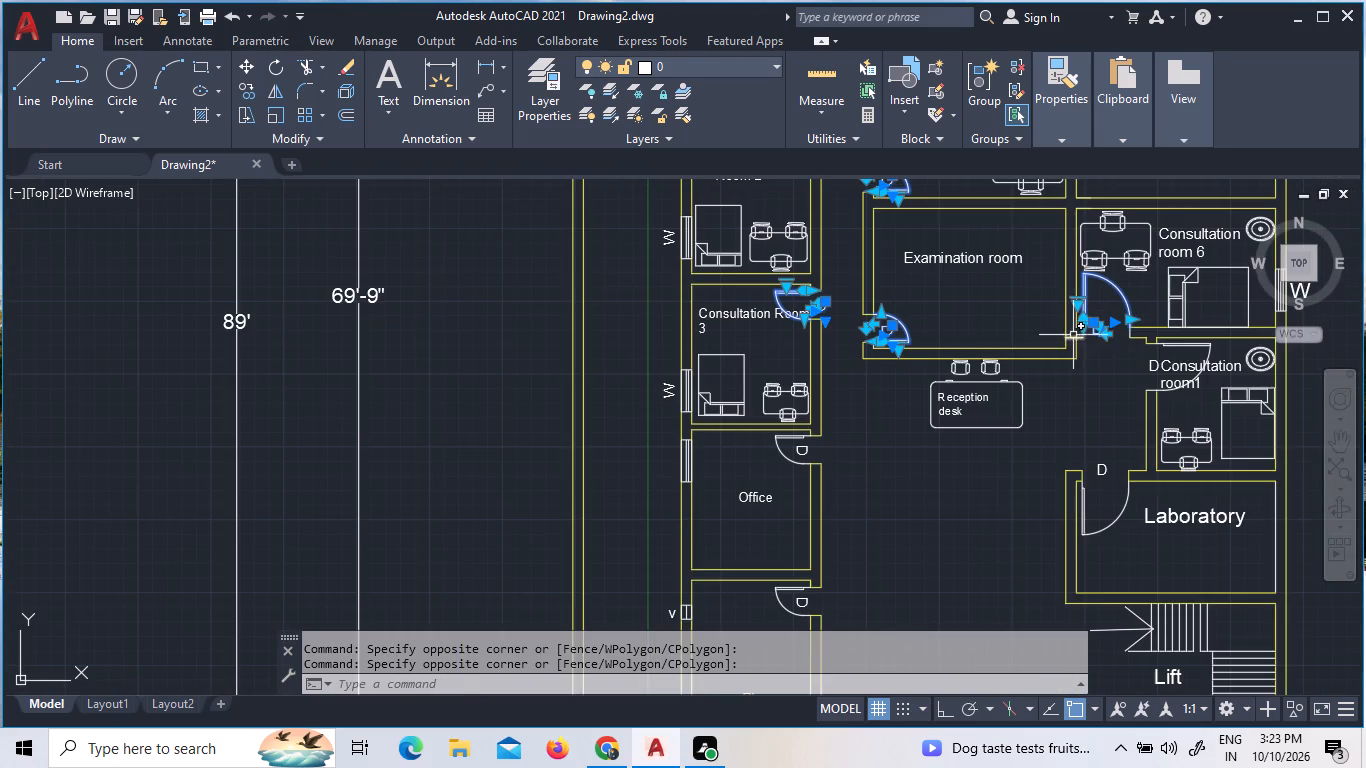
scroll(1069, 370, "down", 1)
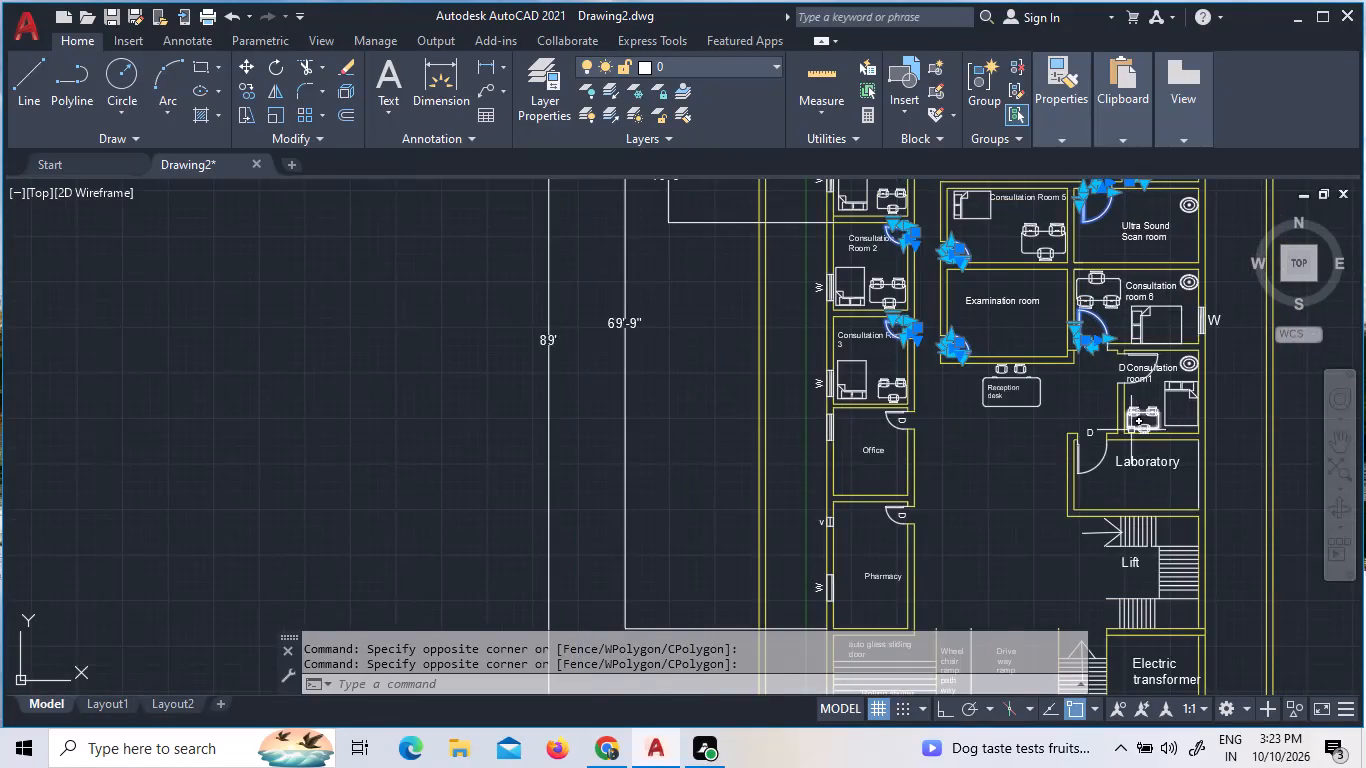
scroll(1131, 430, "up", 1)
scroll(1164, 305, "up", 4)
left_click(1250, 339)
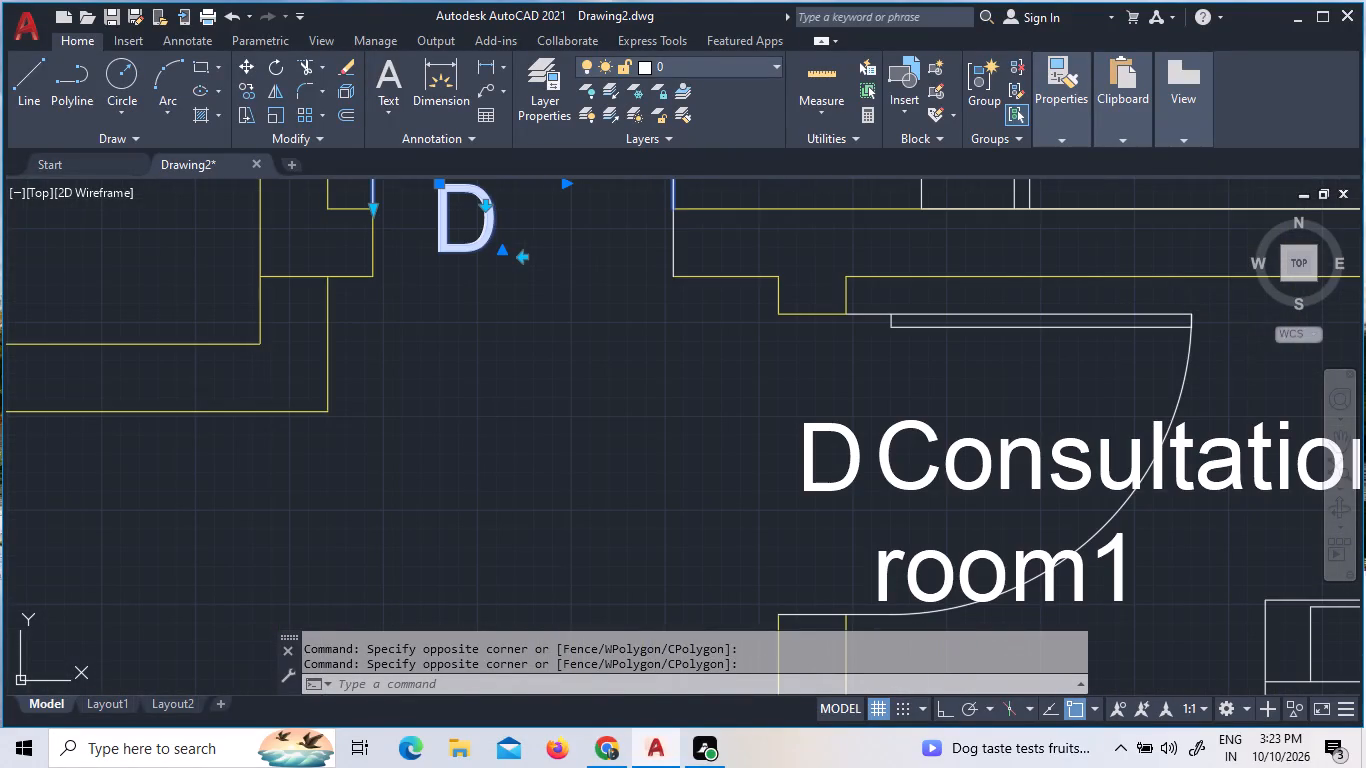
left_click(1097, 307)
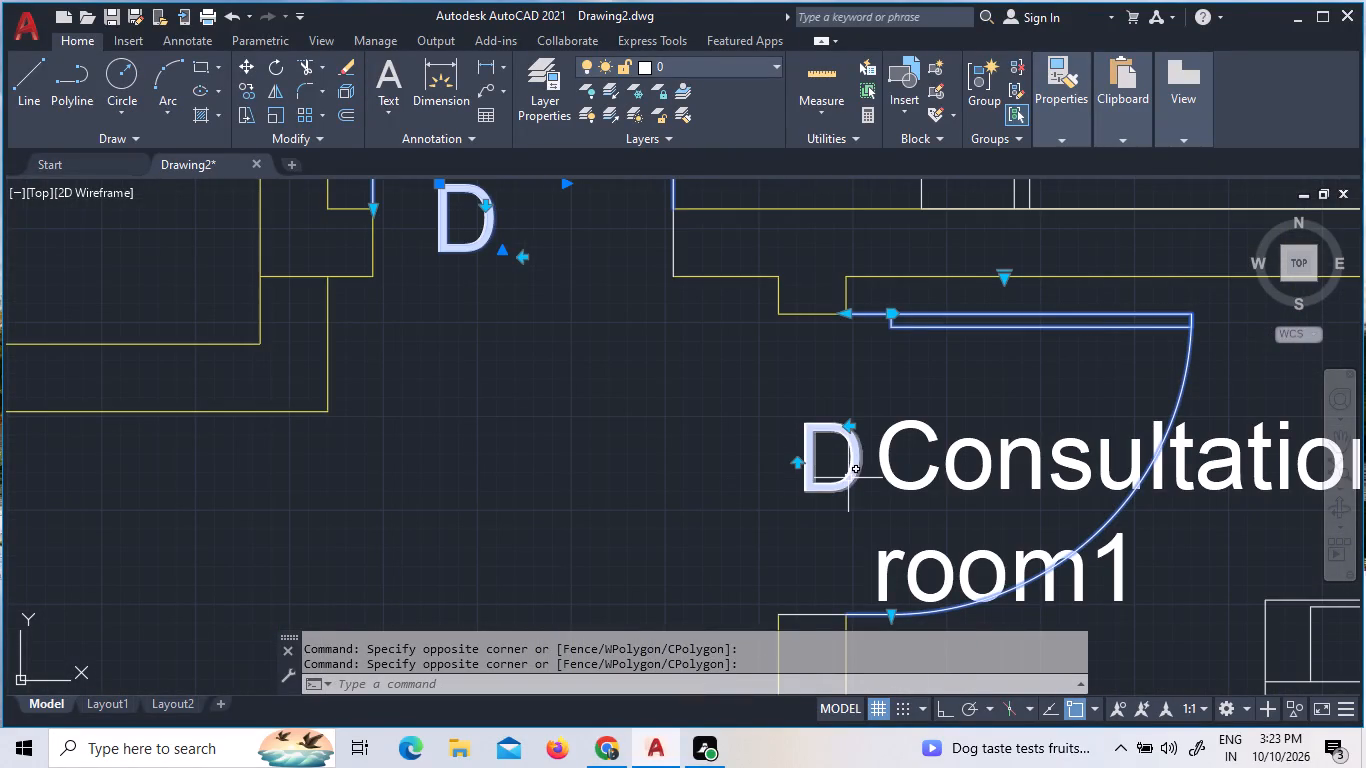
left_click(848, 478)
Add the Laboratory's door and its D label to the selection.
scroll(843, 476, "down", 6)
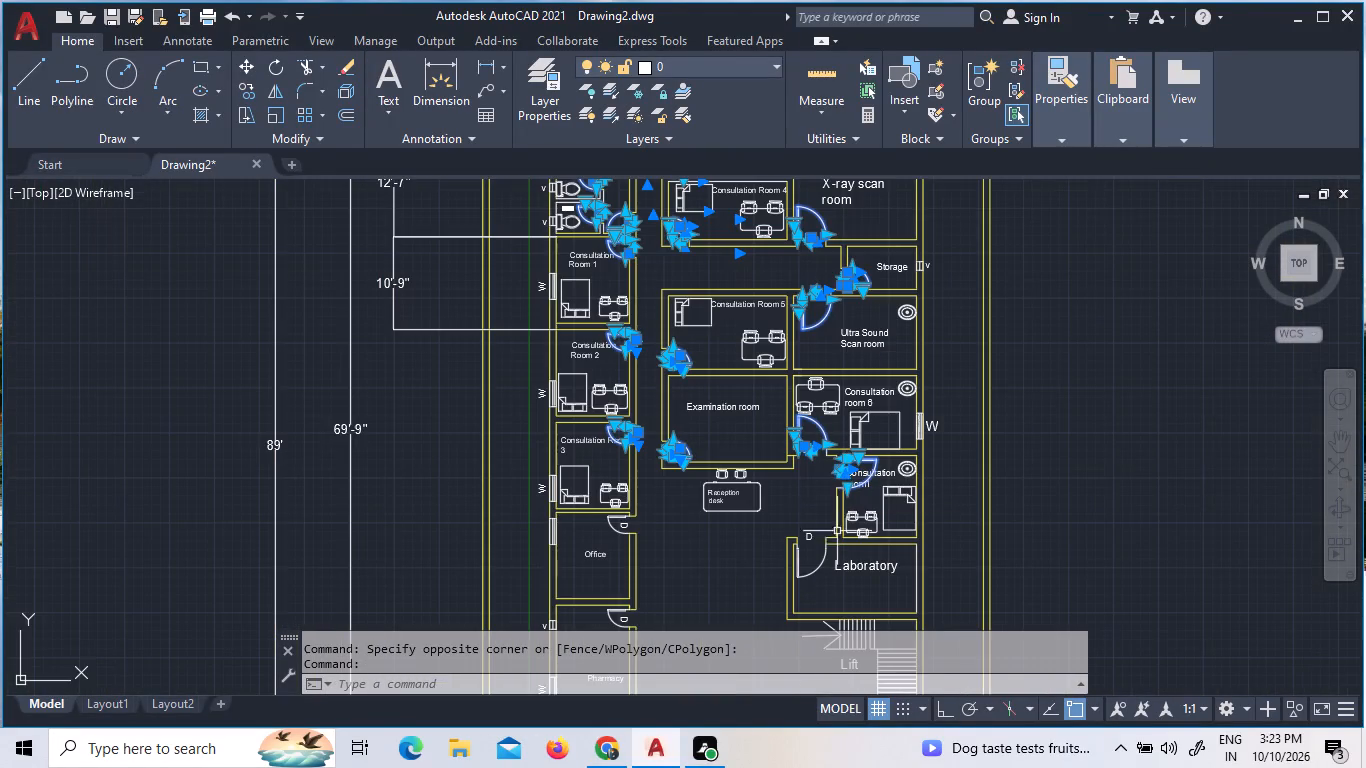
scroll(823, 561, "up", 5)
left_click(841, 569)
left_click(794, 532)
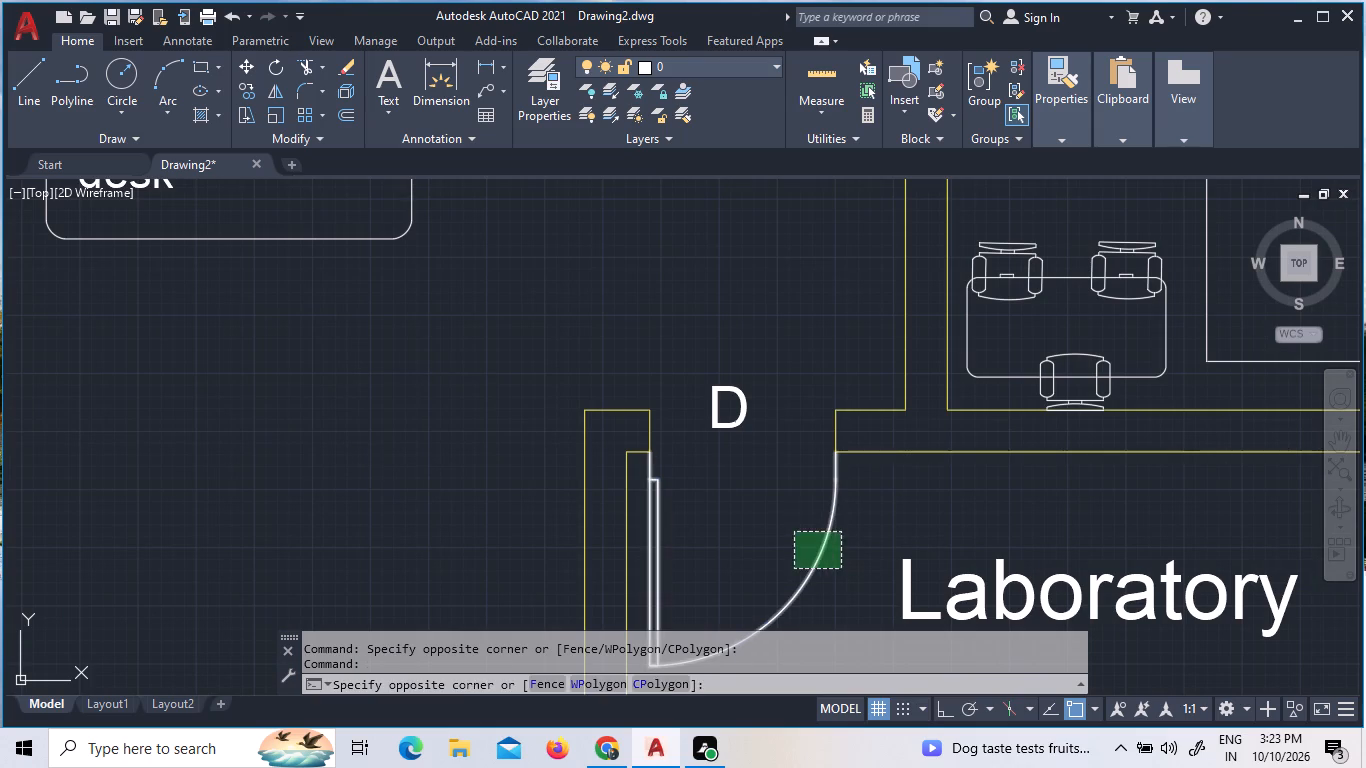
left_click(774, 423)
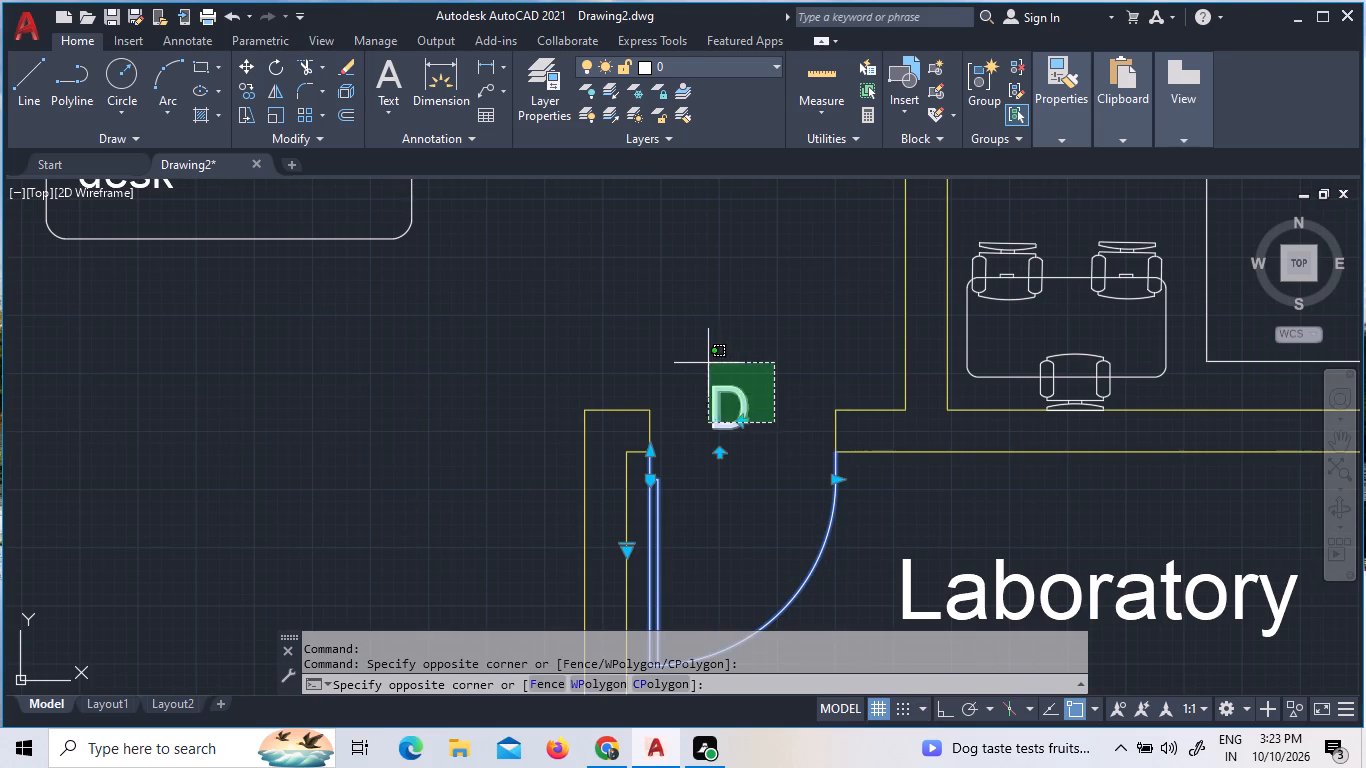
left_click(701, 362)
Add the doors of the Office and the Pharmacy, with their D labels, to the selection.
scroll(701, 362, "down", 3)
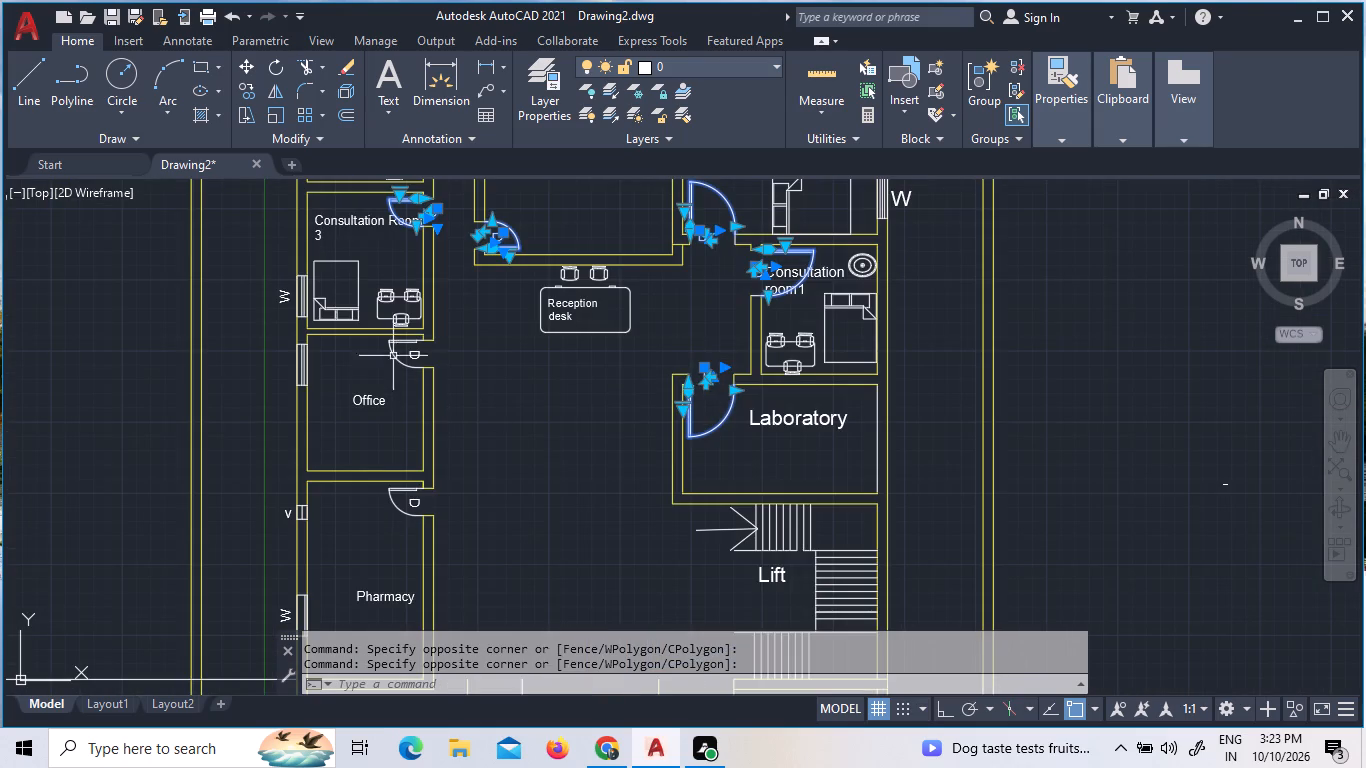
scroll(393, 346, "up", 4)
left_click(600, 426)
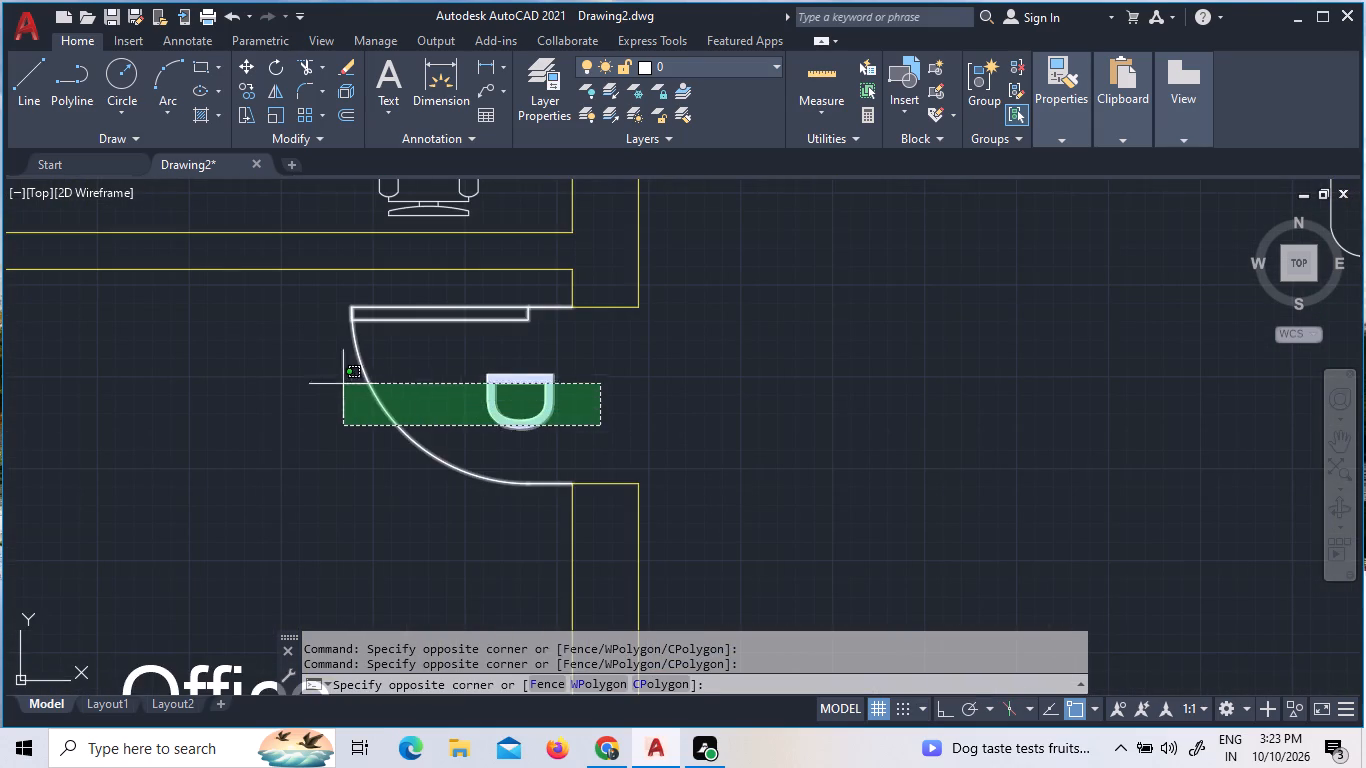
left_click(332, 381)
scroll(482, 342, "down", 9)
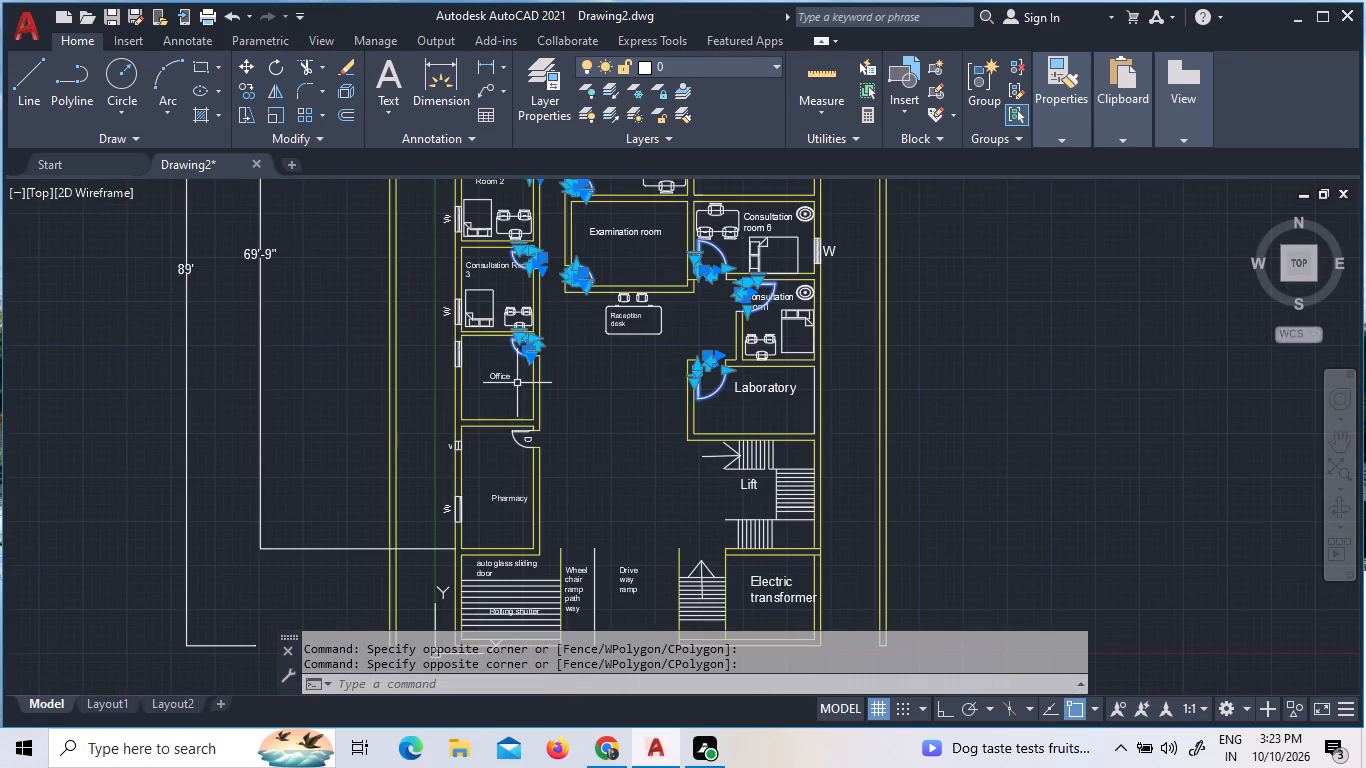
scroll(471, 473, "up", 4)
left_click(860, 282)
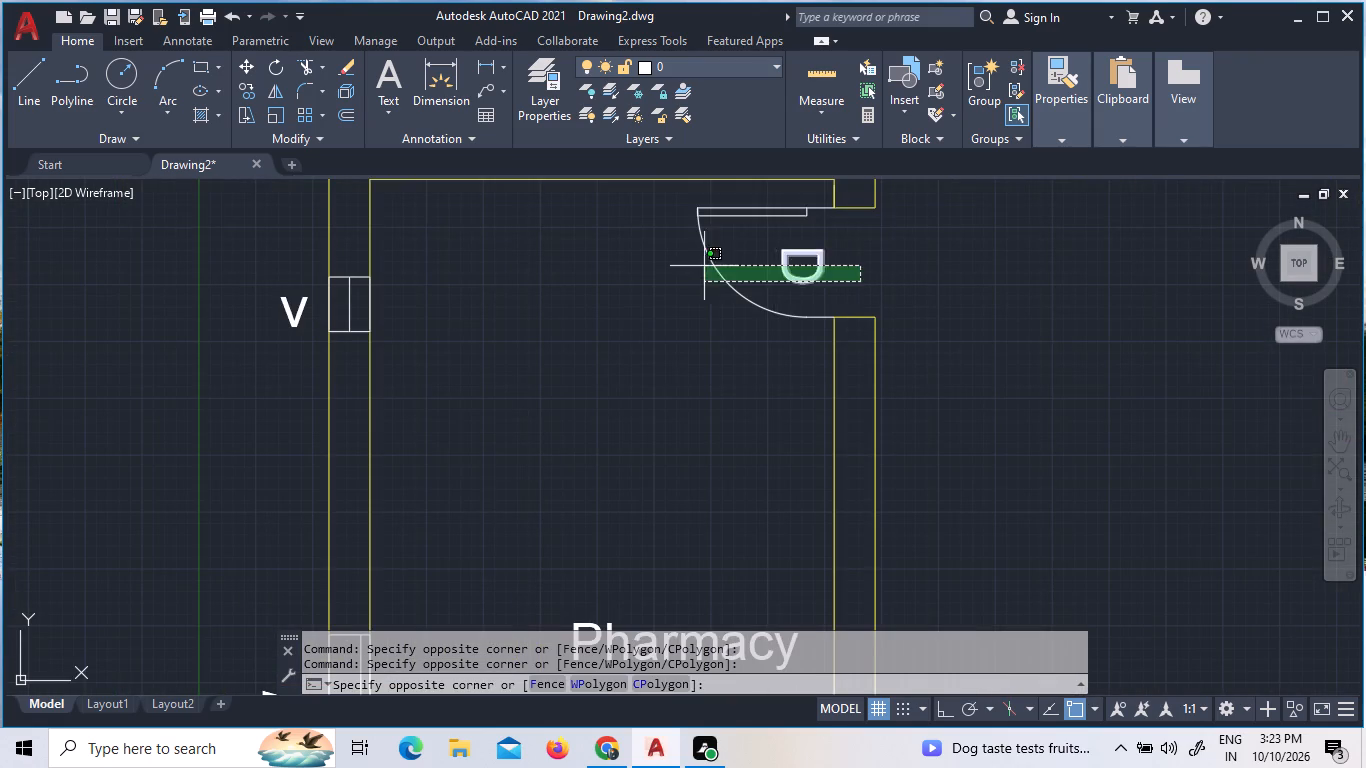
left_click(685, 232)
Add the D label of the Pantry's door to the selection.
scroll(703, 246, "down", 4)
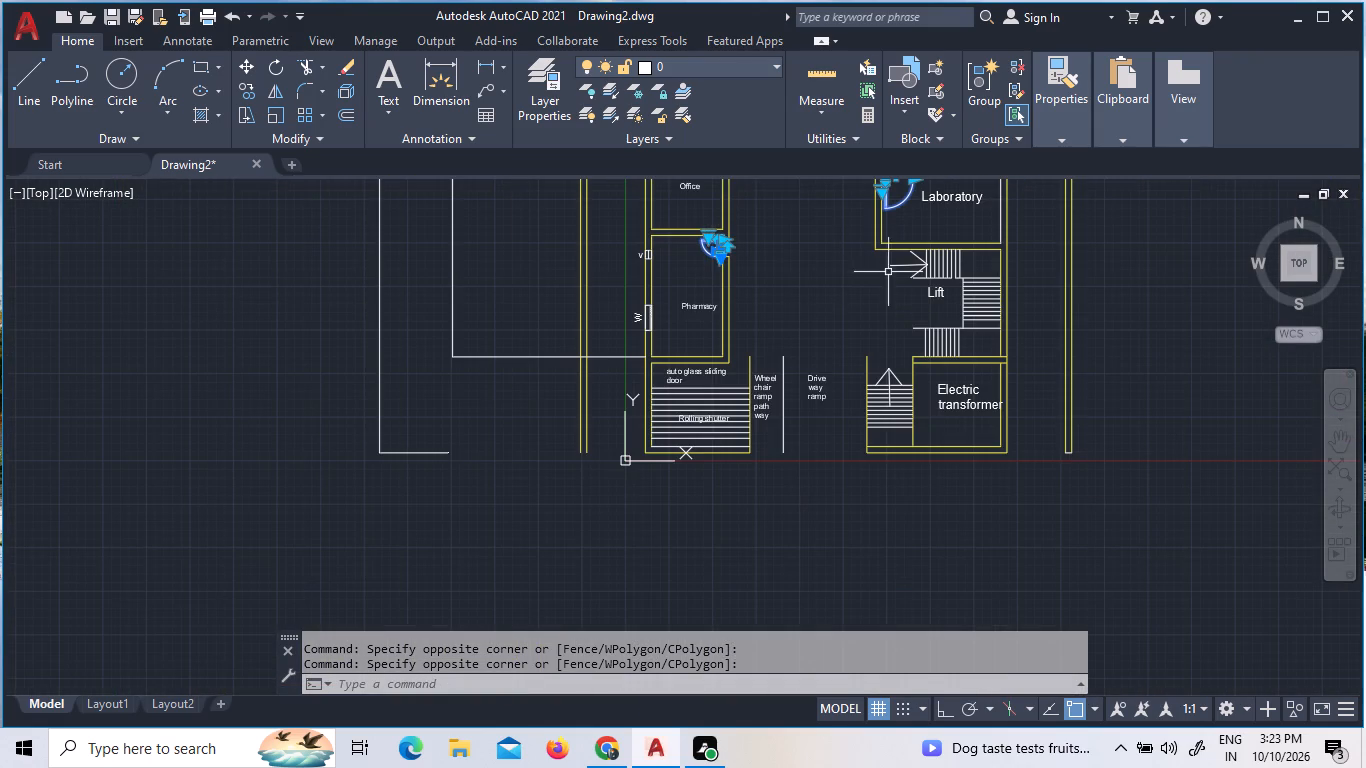
scroll(819, 402, "down", 4)
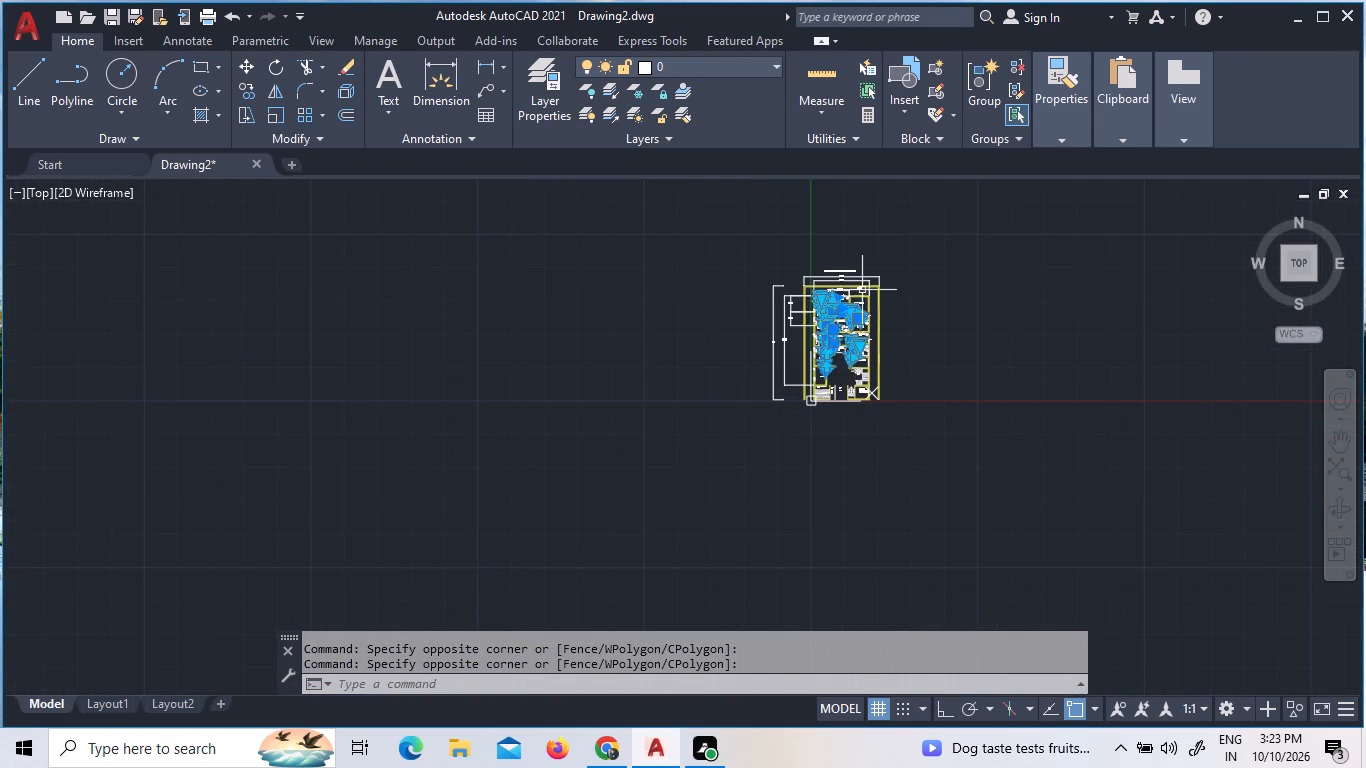
scroll(859, 290, "up", 4)
scroll(694, 351, "up", 4)
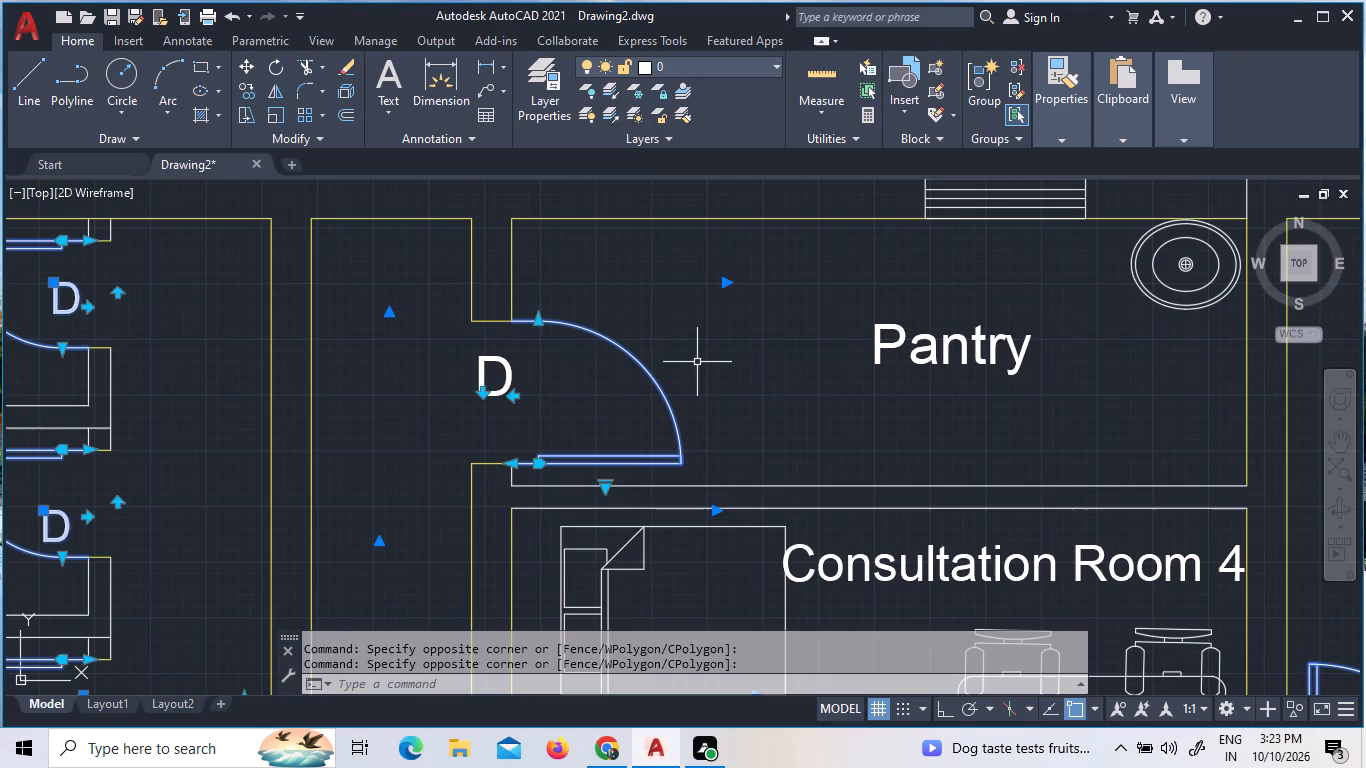
left_click(552, 378)
left_click(427, 353)
scroll(480, 338, "down", 2)
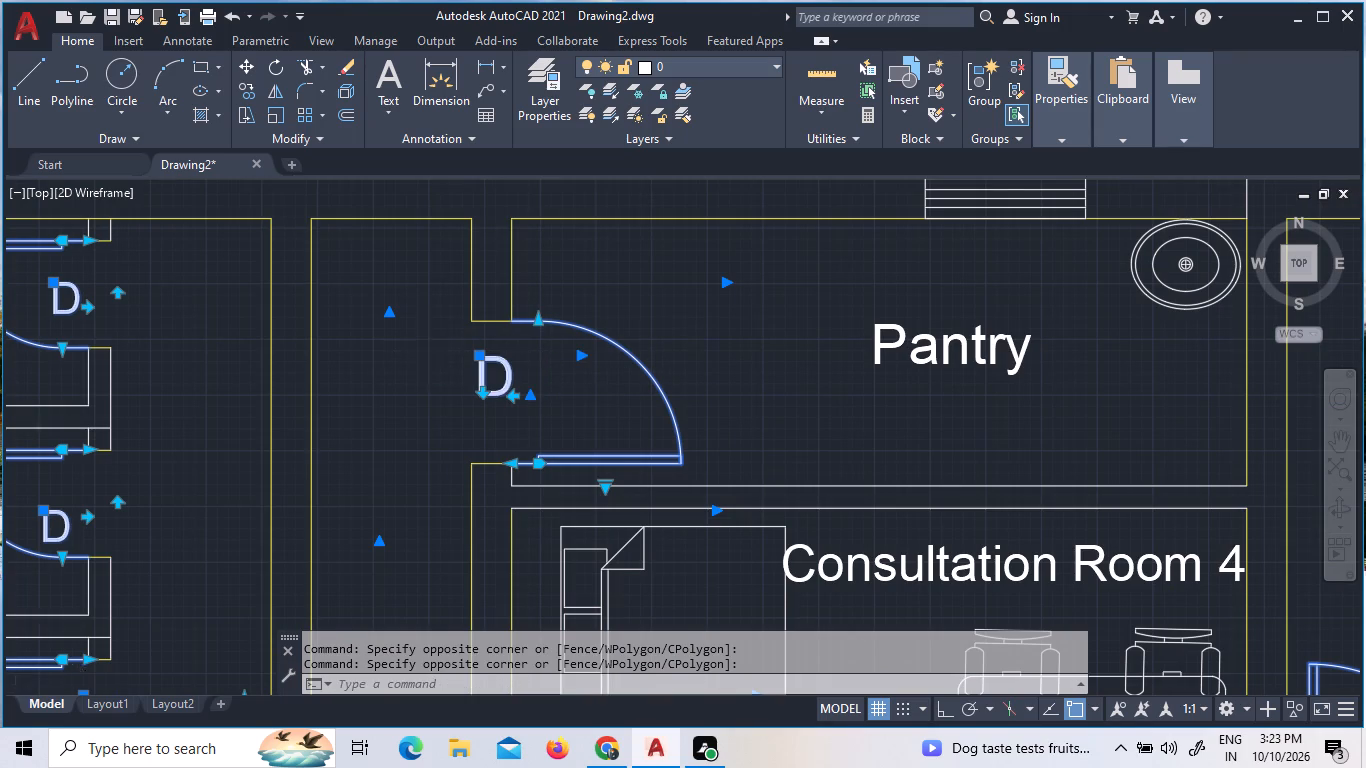
Set the colour of all the selected doors and D labels to Red and clear the selection.
scroll(480, 338, "down", 1)
scroll(733, 552, "up", 4)
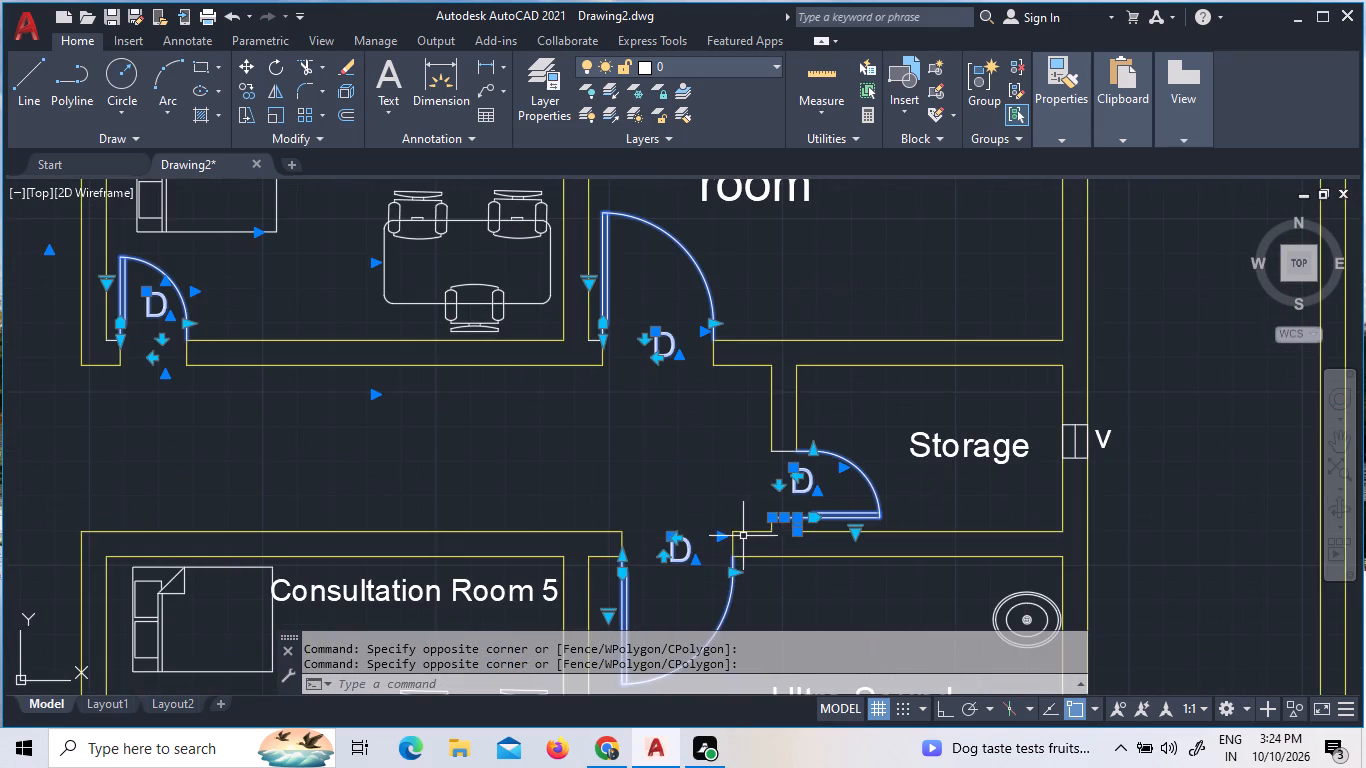
scroll(705, 420, "down", 3)
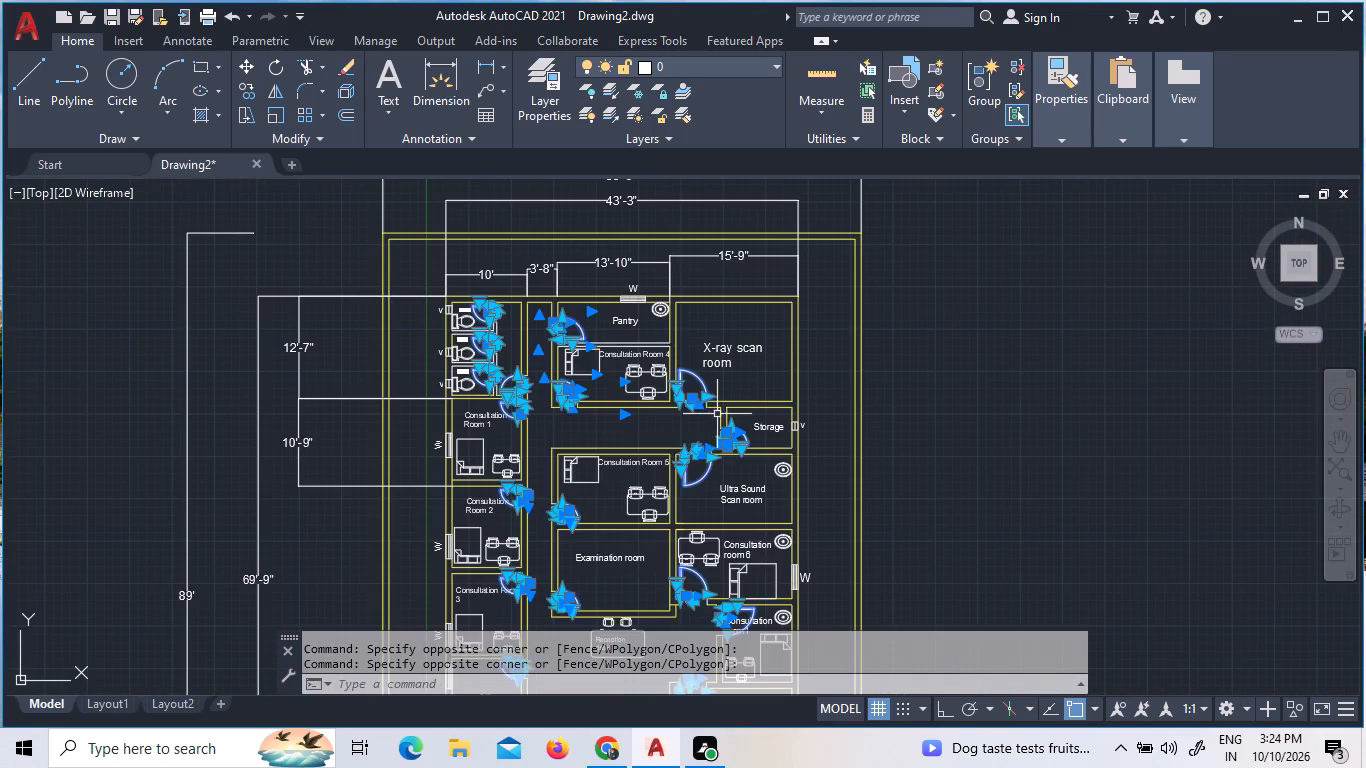
left_click(1048, 139)
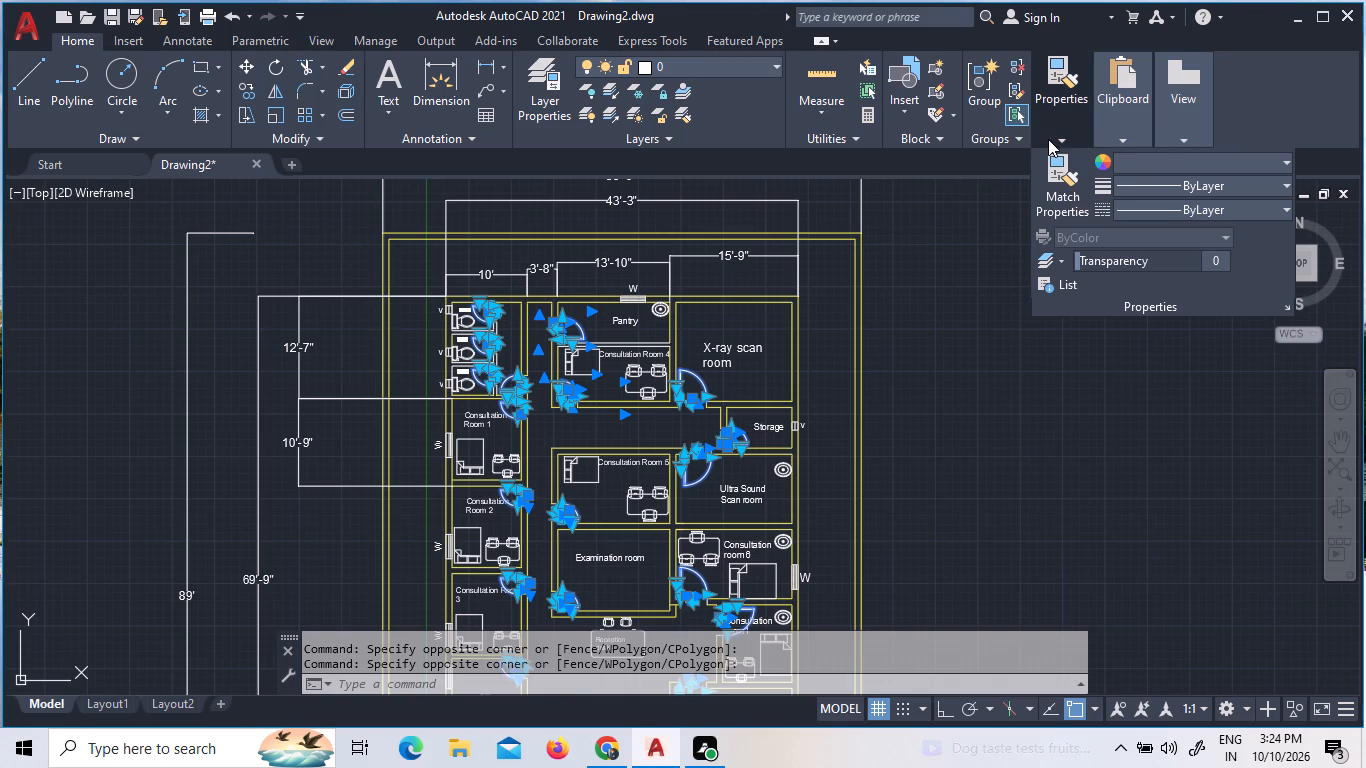
left_click(1110, 168)
left_click(1129, 168)
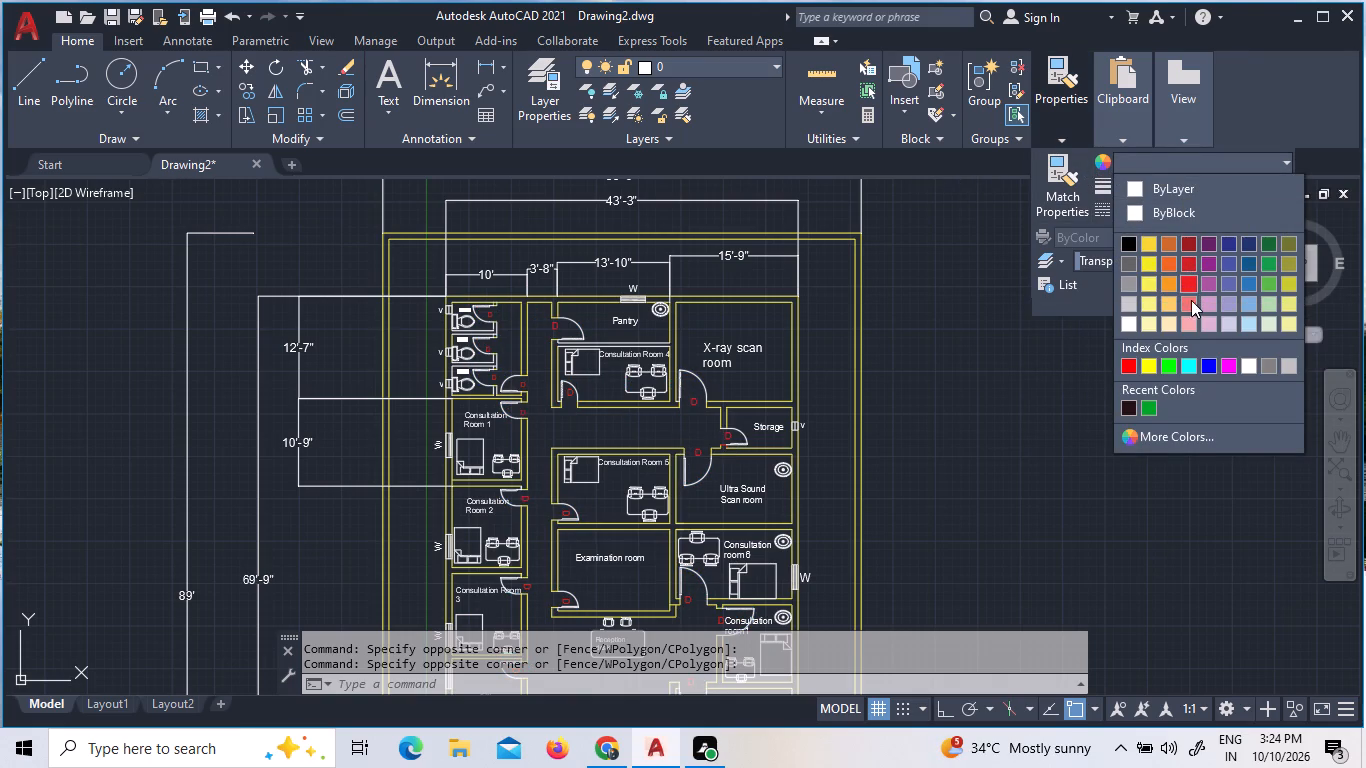
left_click(1132, 363)
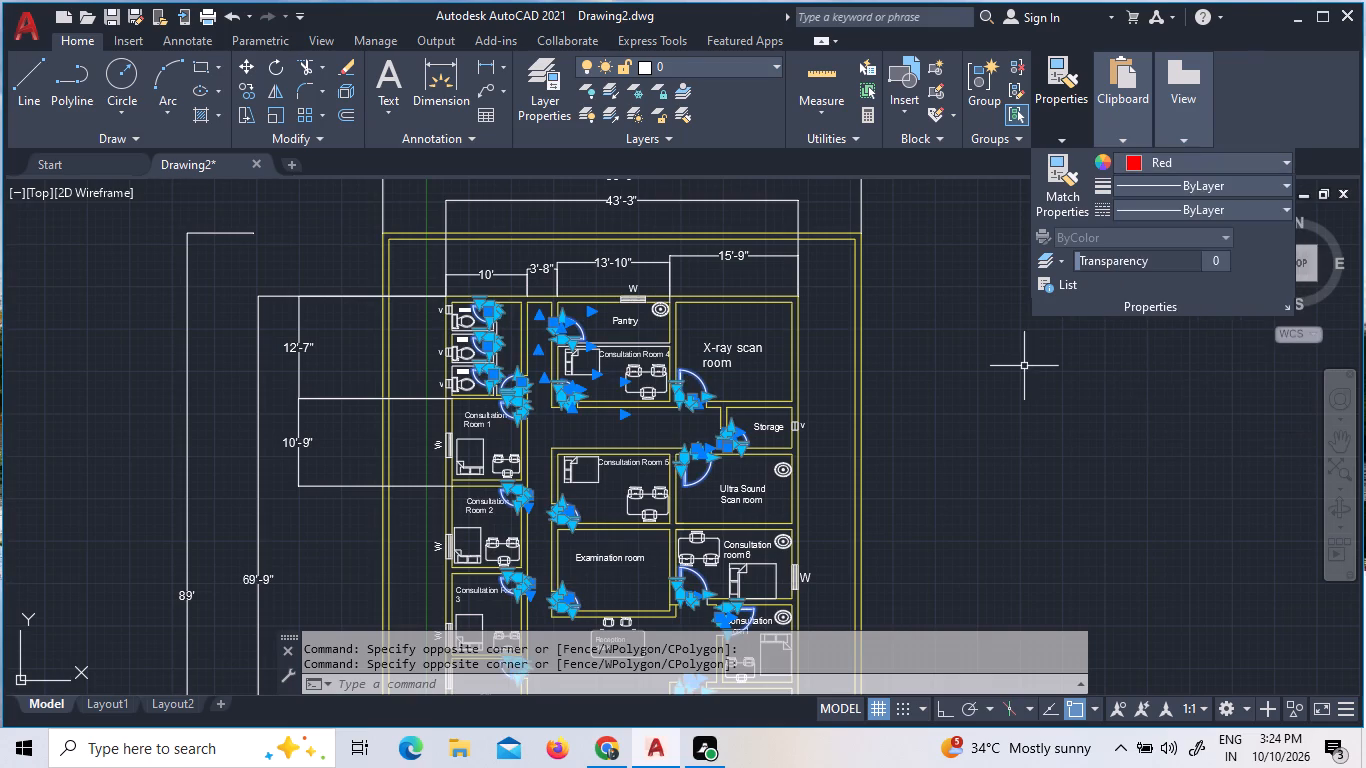
key("Escape")
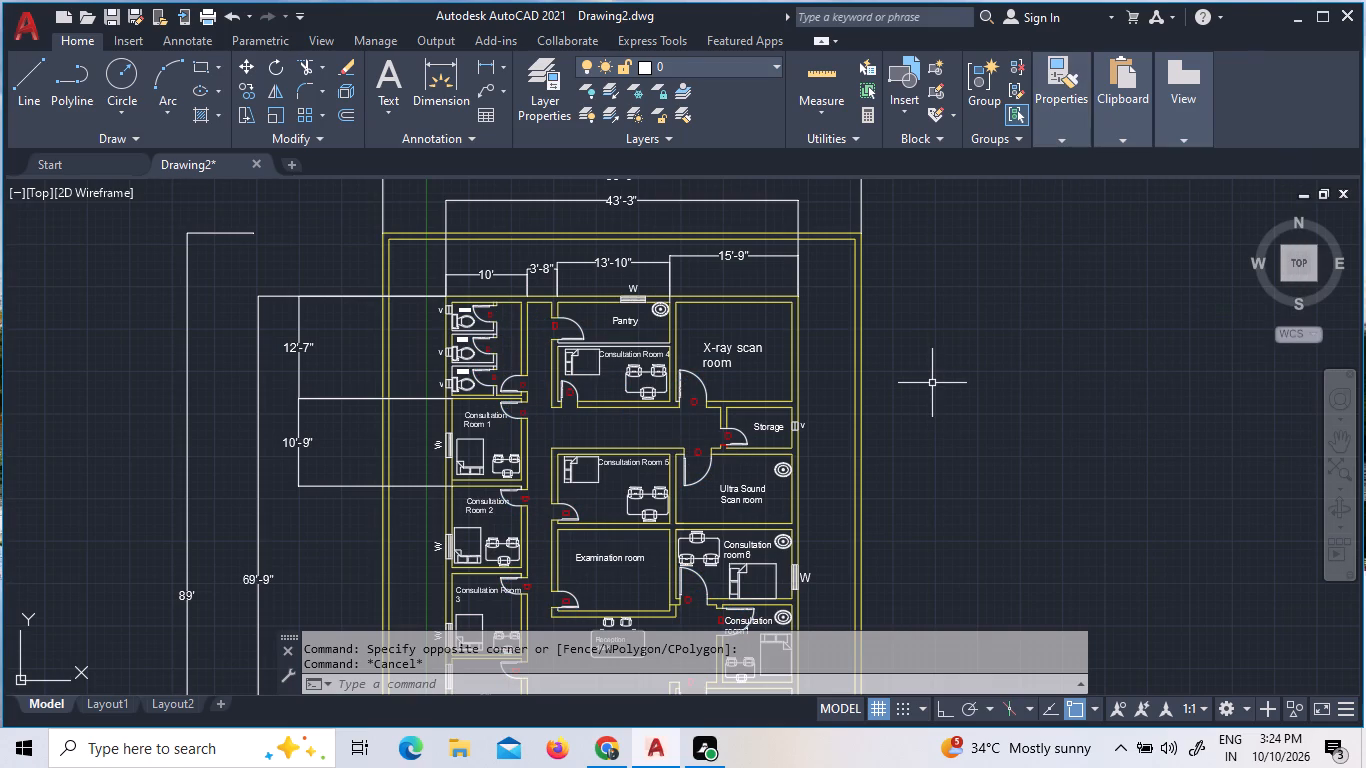
Examine the doors and D labels across the plan and the ramp and stair area near the entrance.
scroll(932, 383, "down", 2)
scroll(863, 434, "up", 4)
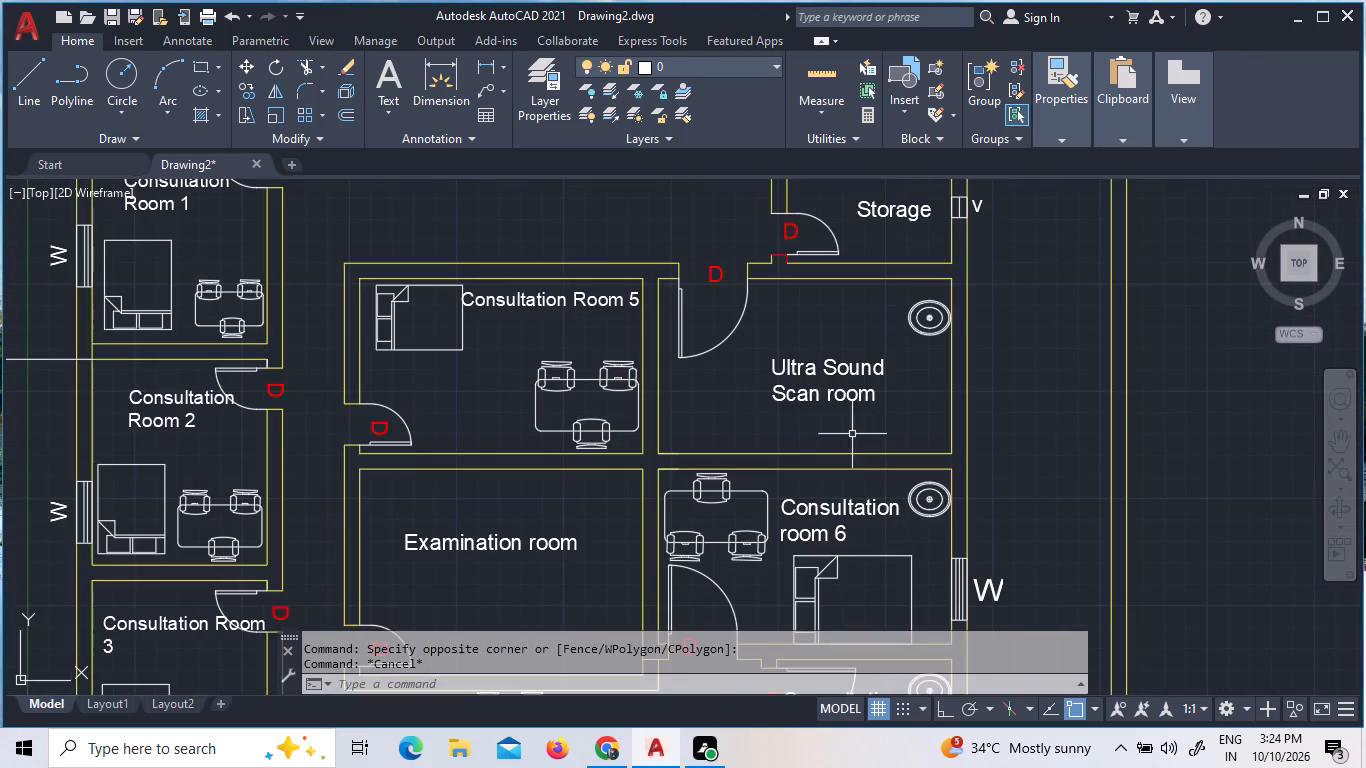
scroll(806, 412, "down", 2)
scroll(836, 552, "up", 3)
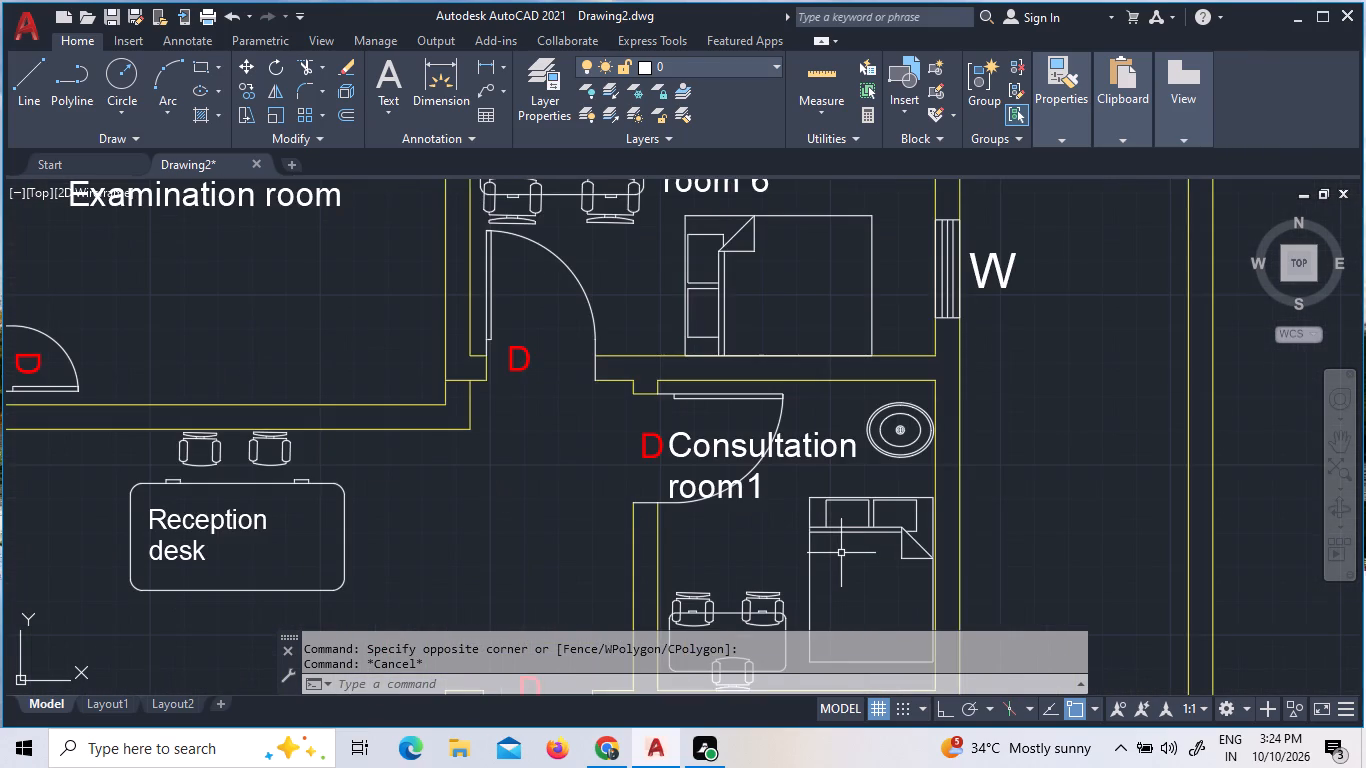
scroll(912, 428, "down", 5)
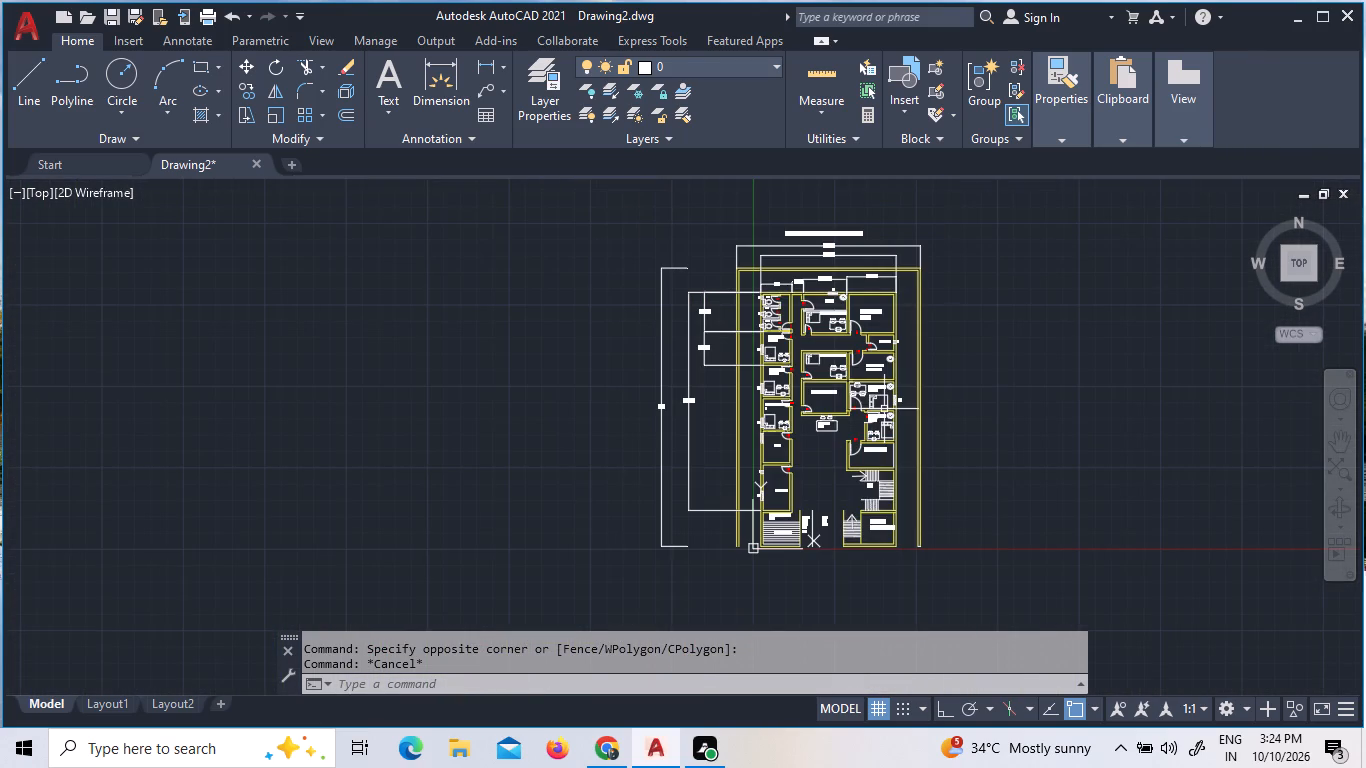
scroll(869, 538, "up", 5)
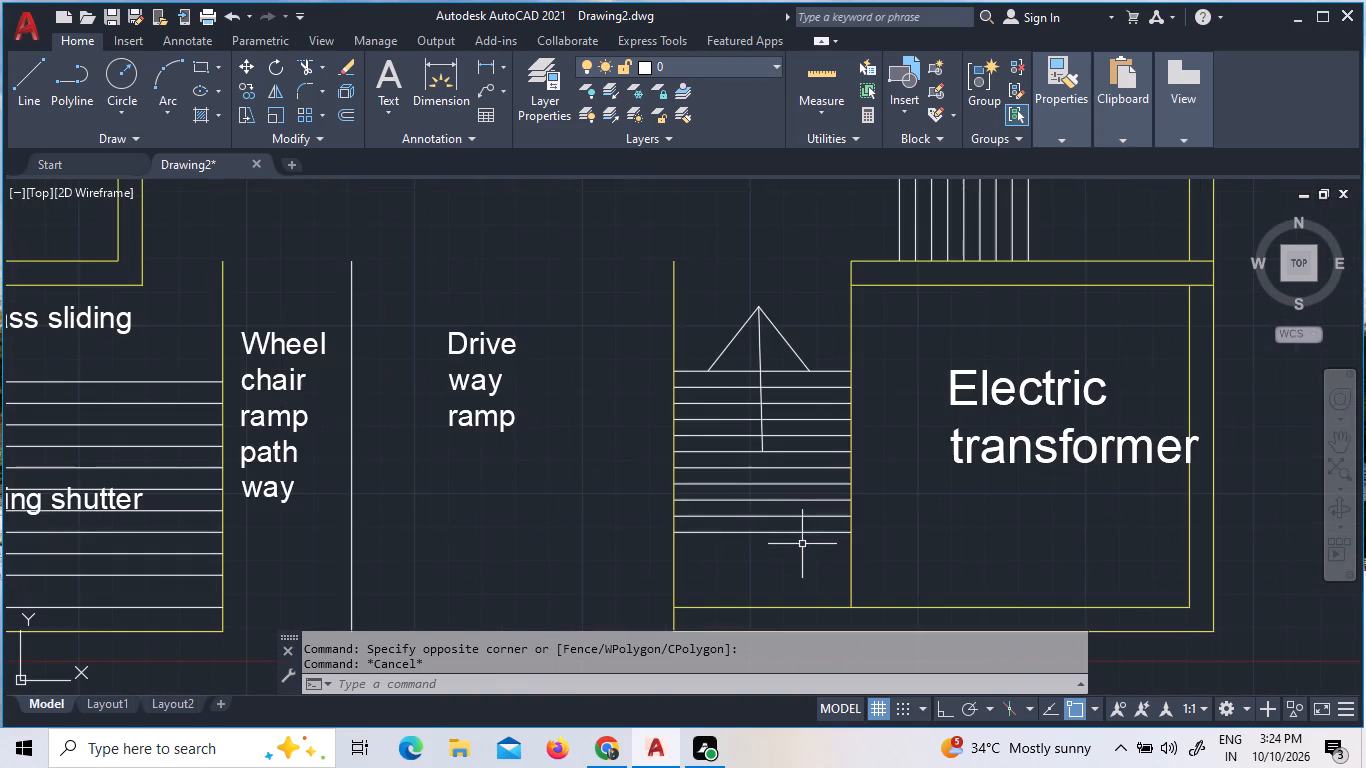
Set the colour of the line between the wheel chair ramp path way and the drive way ramp to purple 169,83,160.
scroll(836, 430, "down", 2)
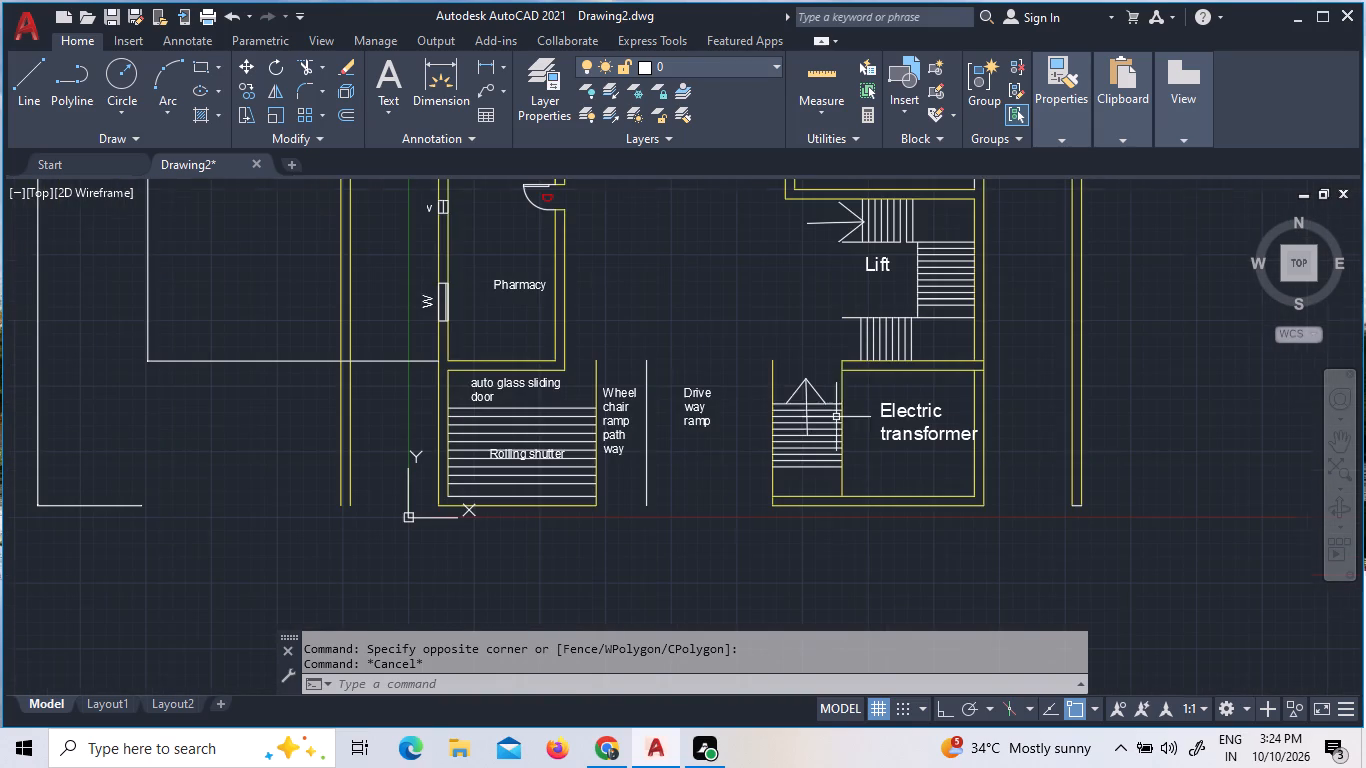
left_click(649, 368)
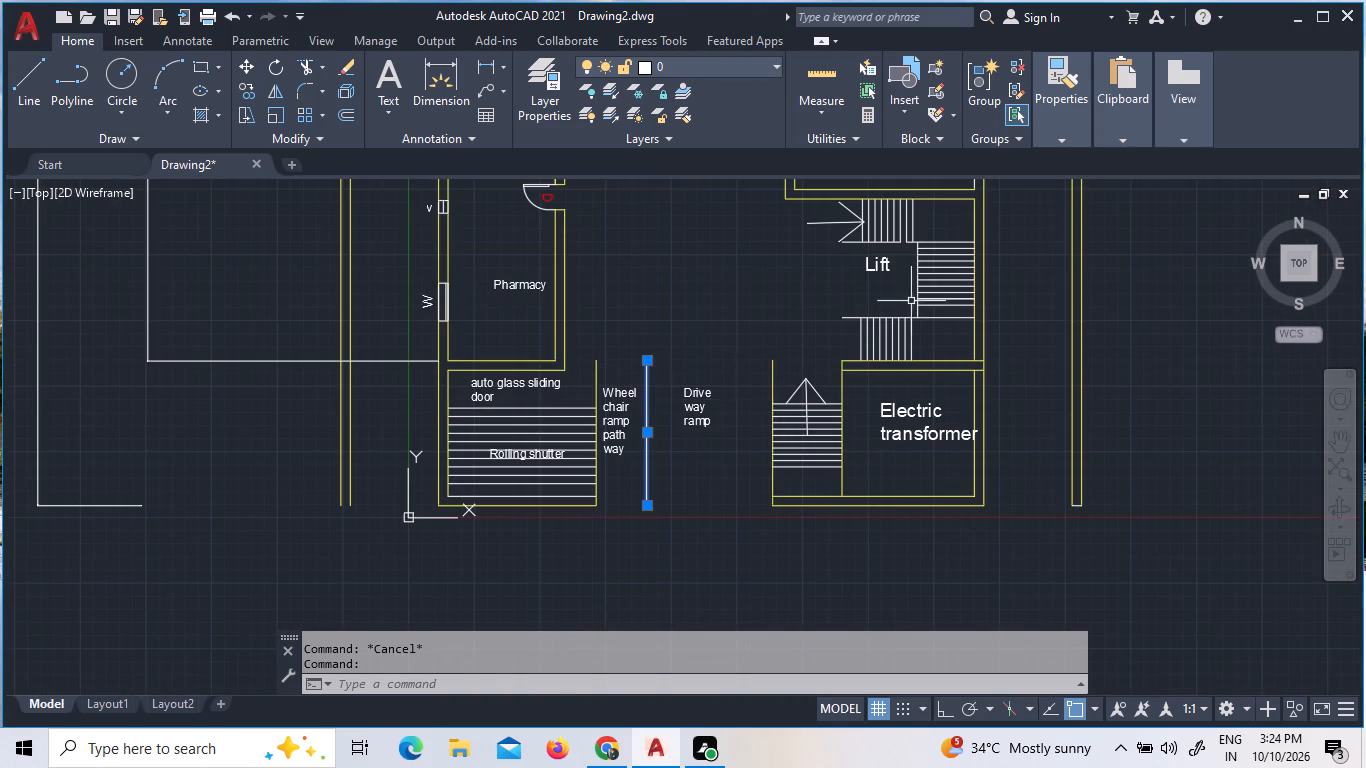
left_click(1084, 126)
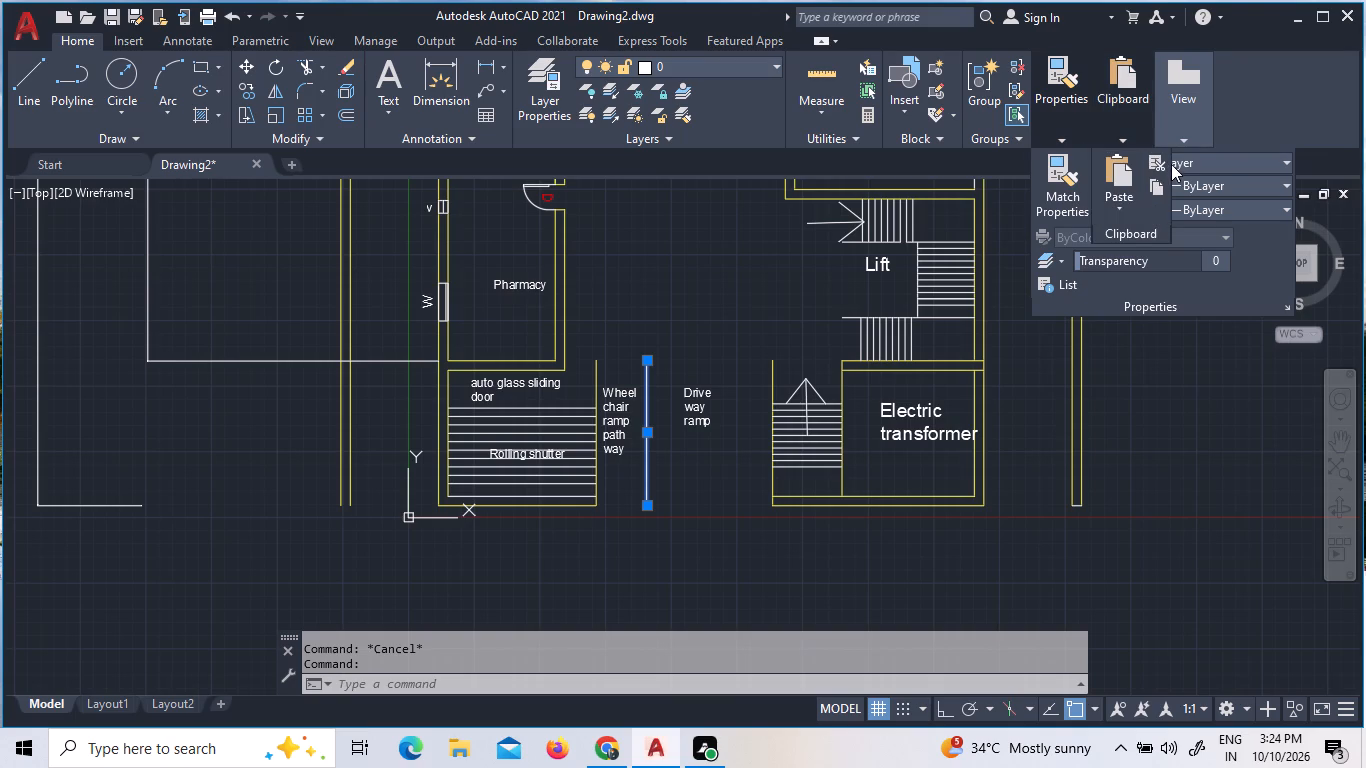
left_click(1177, 159)
left_click(1177, 159)
left_click(1178, 159)
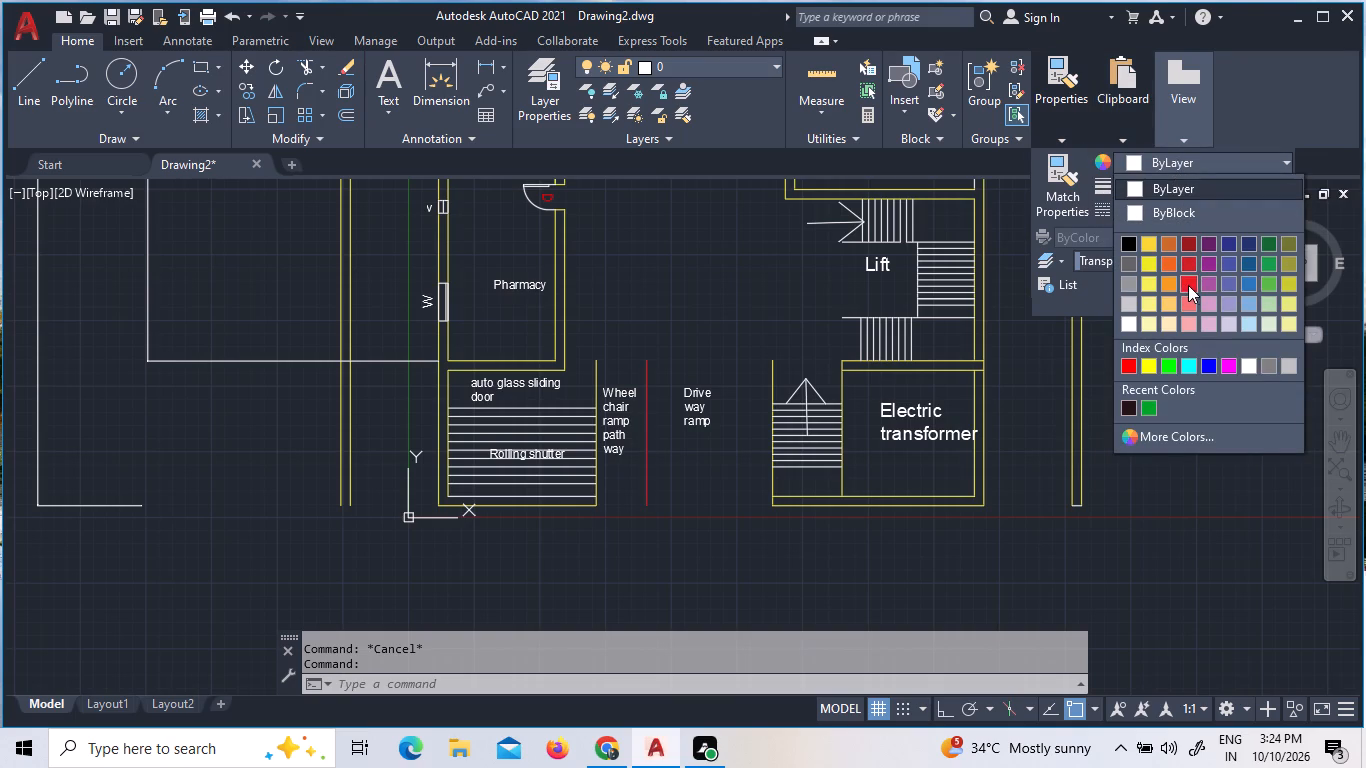
left_click(1198, 286)
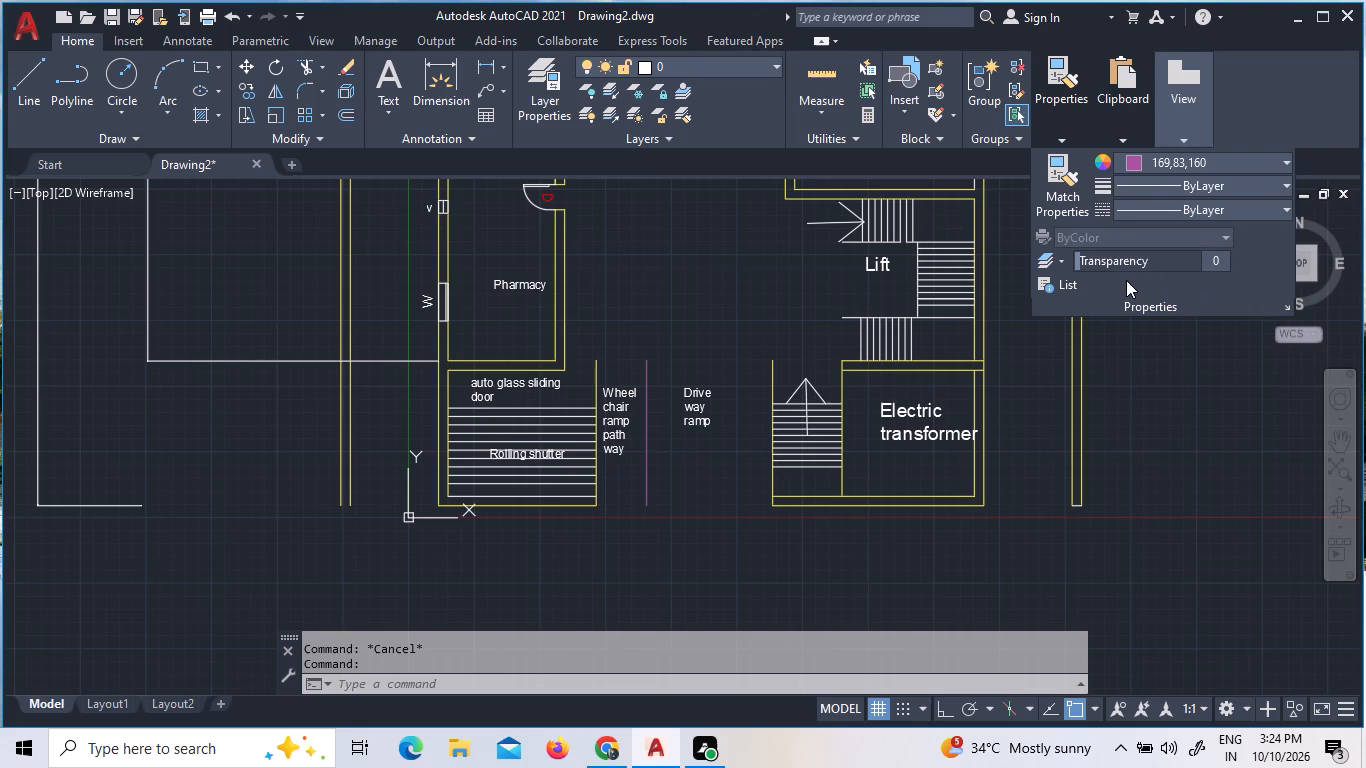
key("Escape")
key("Escape")
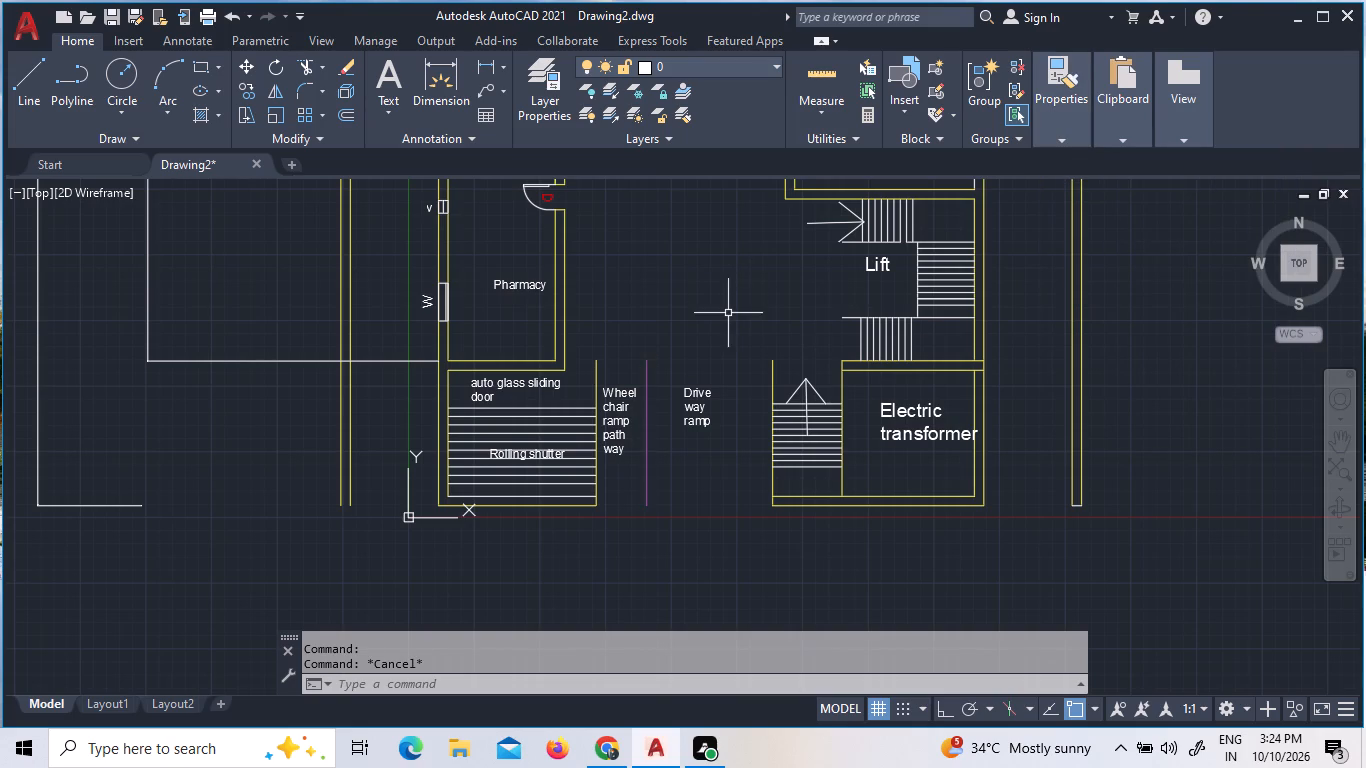
Select the Electric transformer, Drive way ramp, Wheel chair ramp path way, Rolling shutter and auto glass sliding door labels.
left_click(950, 447)
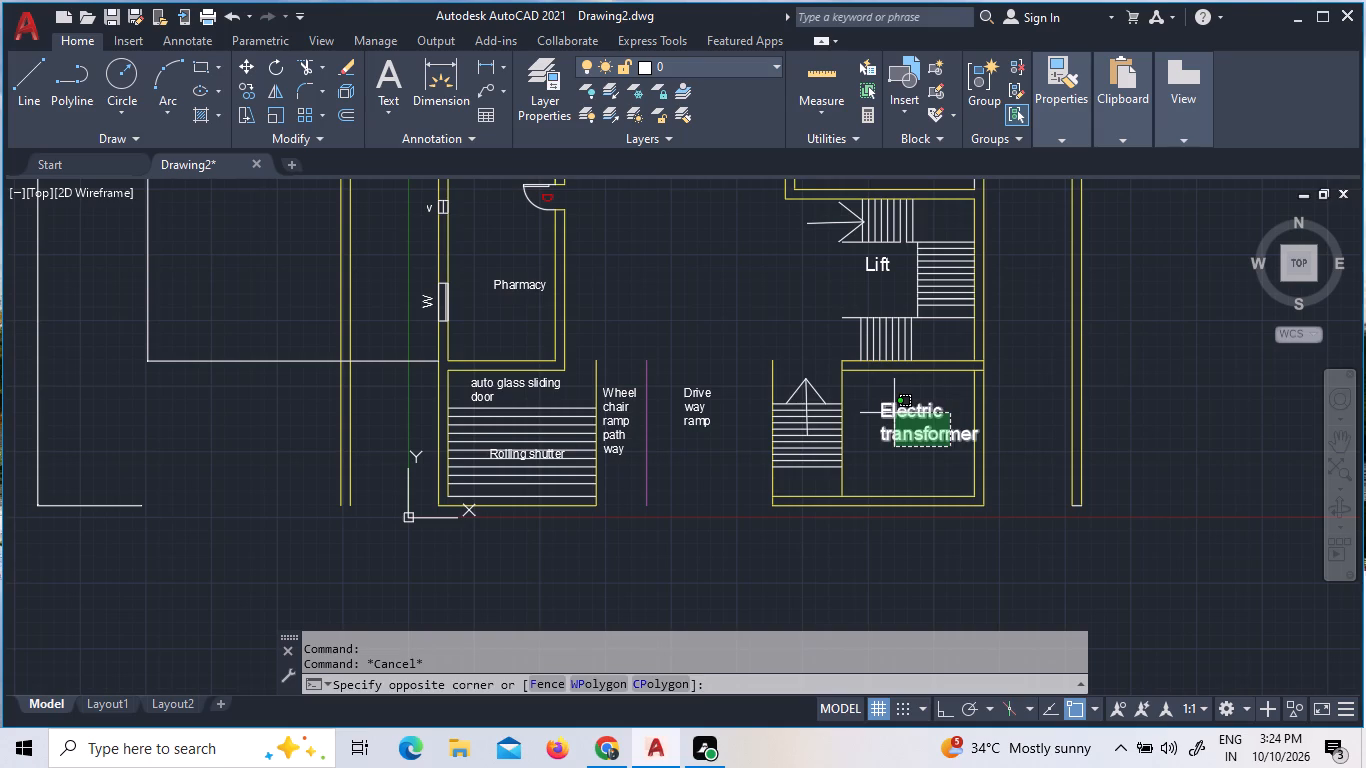
left_click(890, 412)
left_click(725, 427)
left_click(674, 375)
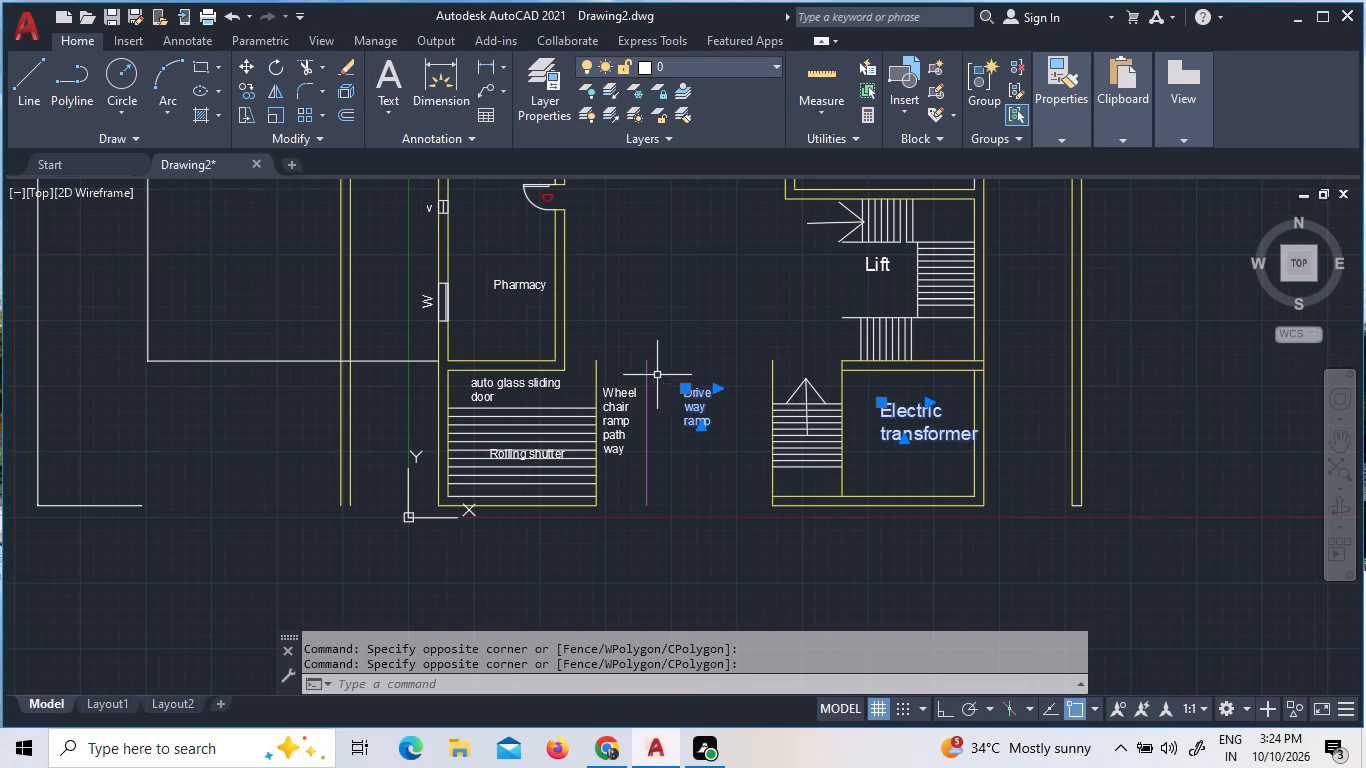
left_click(631, 419)
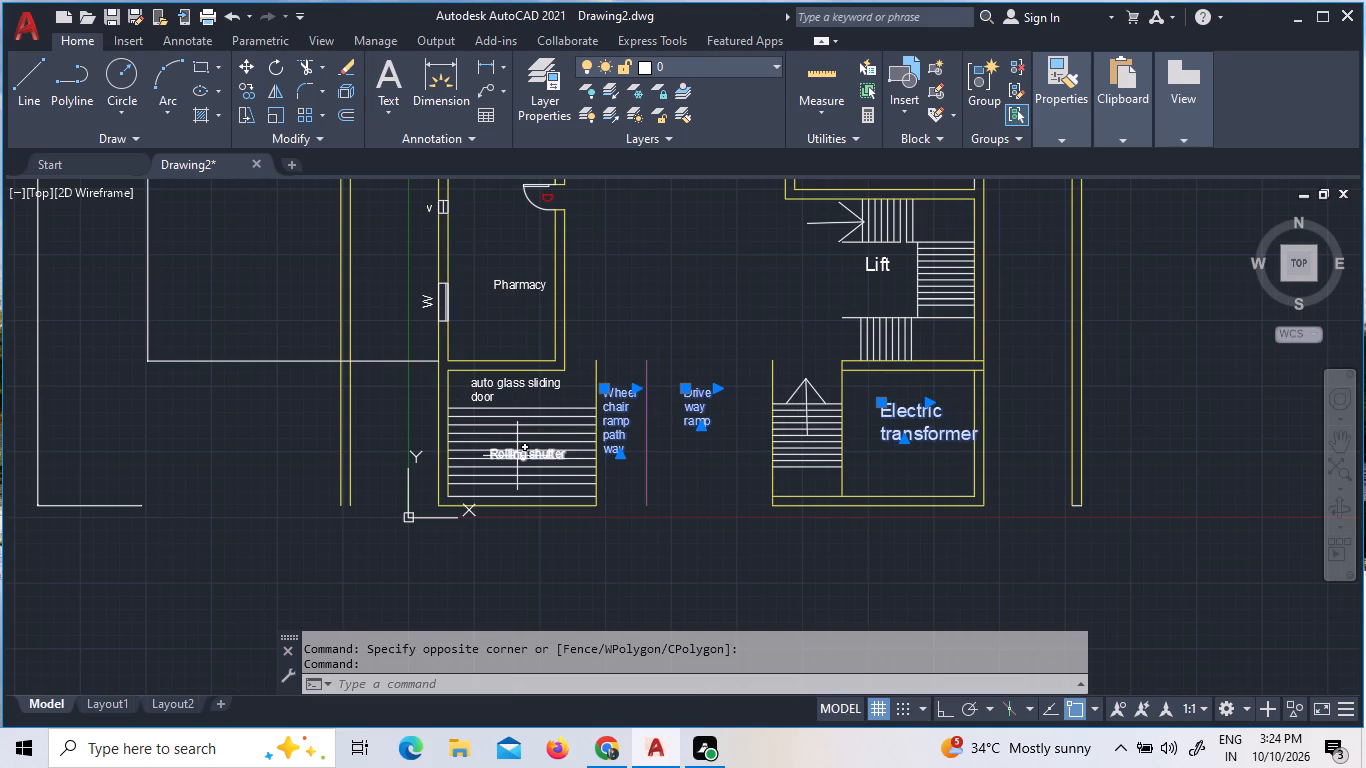
left_click(517, 456)
left_click(515, 380)
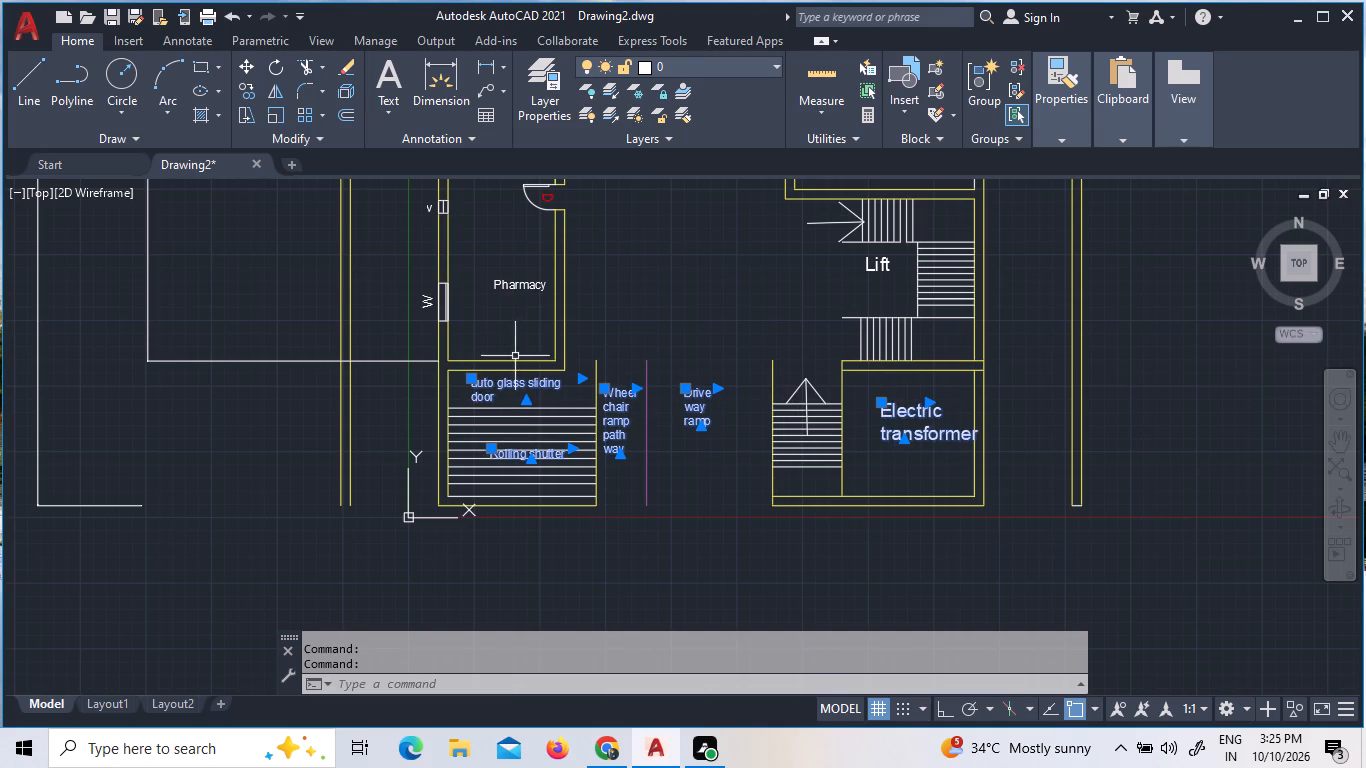
Add the Pharmacy, Lift, Office and Laboratory labels and the W and V labels beside the Pharmacy to the selection.
left_click(526, 289)
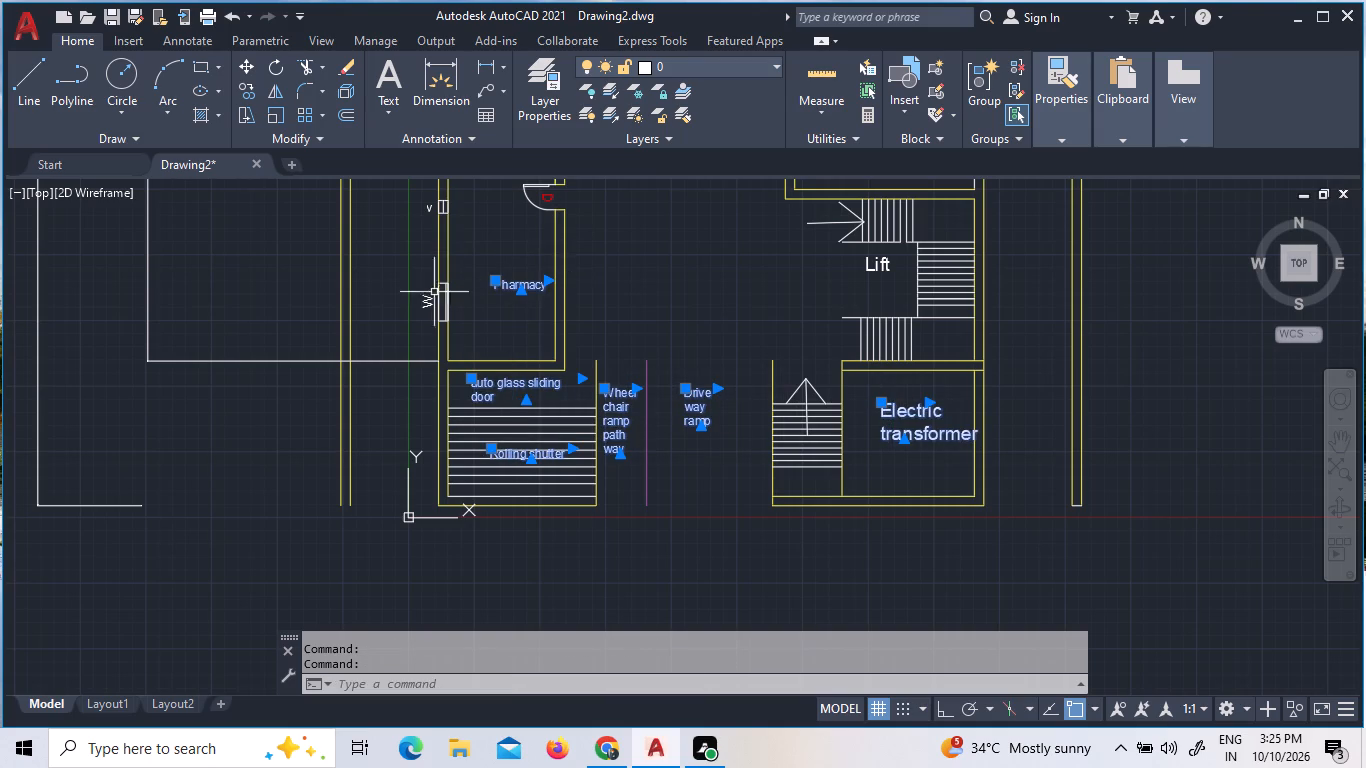
left_click(428, 304)
left_click(434, 208)
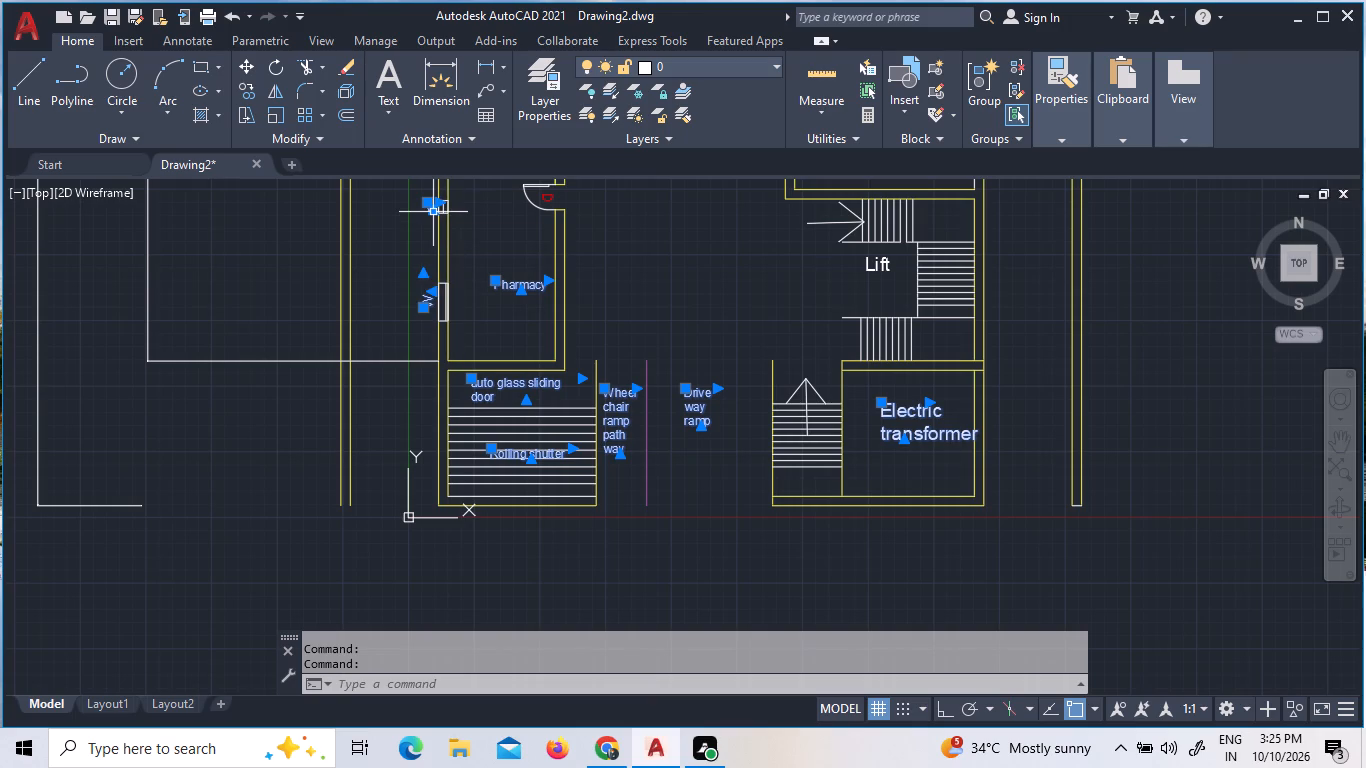
left_click(886, 267)
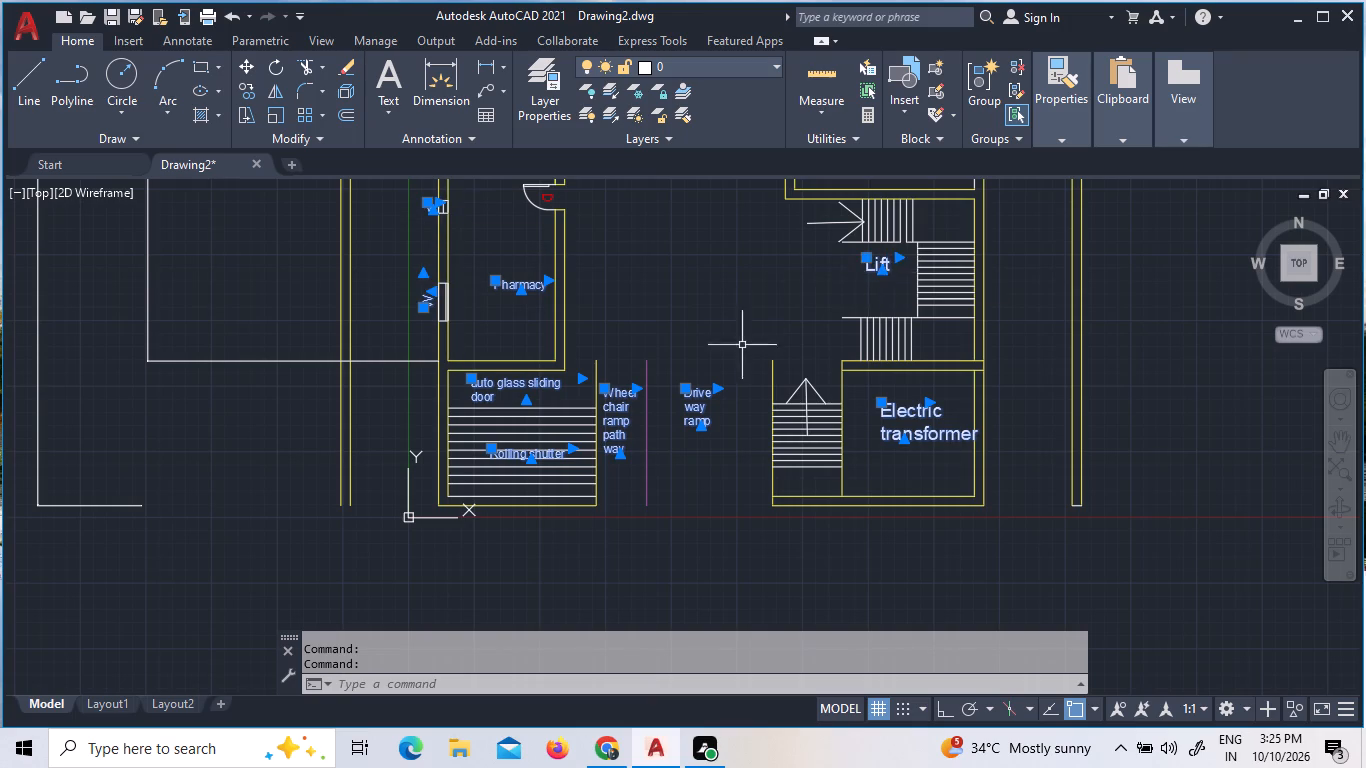
scroll(756, 390, "down", 2)
scroll(676, 232, "up", 3)
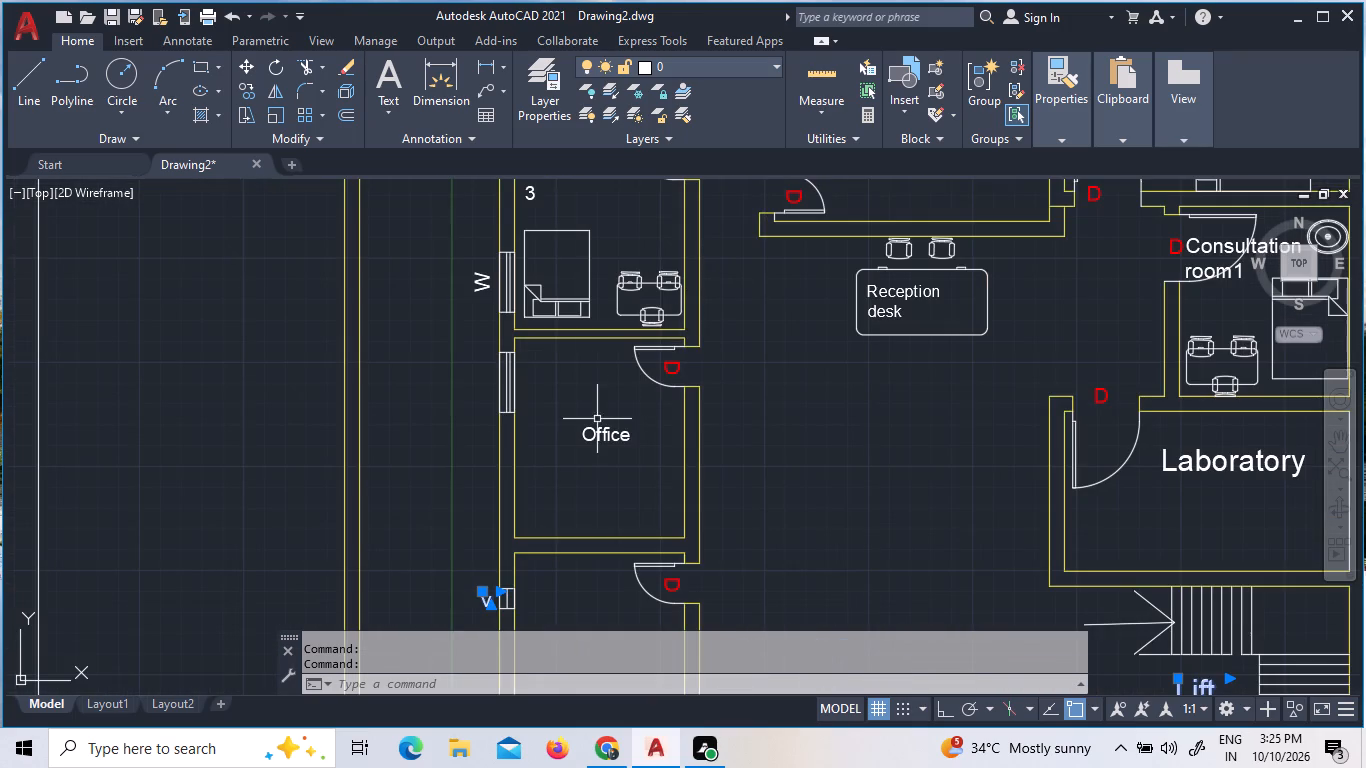
left_click(615, 431)
scroll(653, 386, "down", 3)
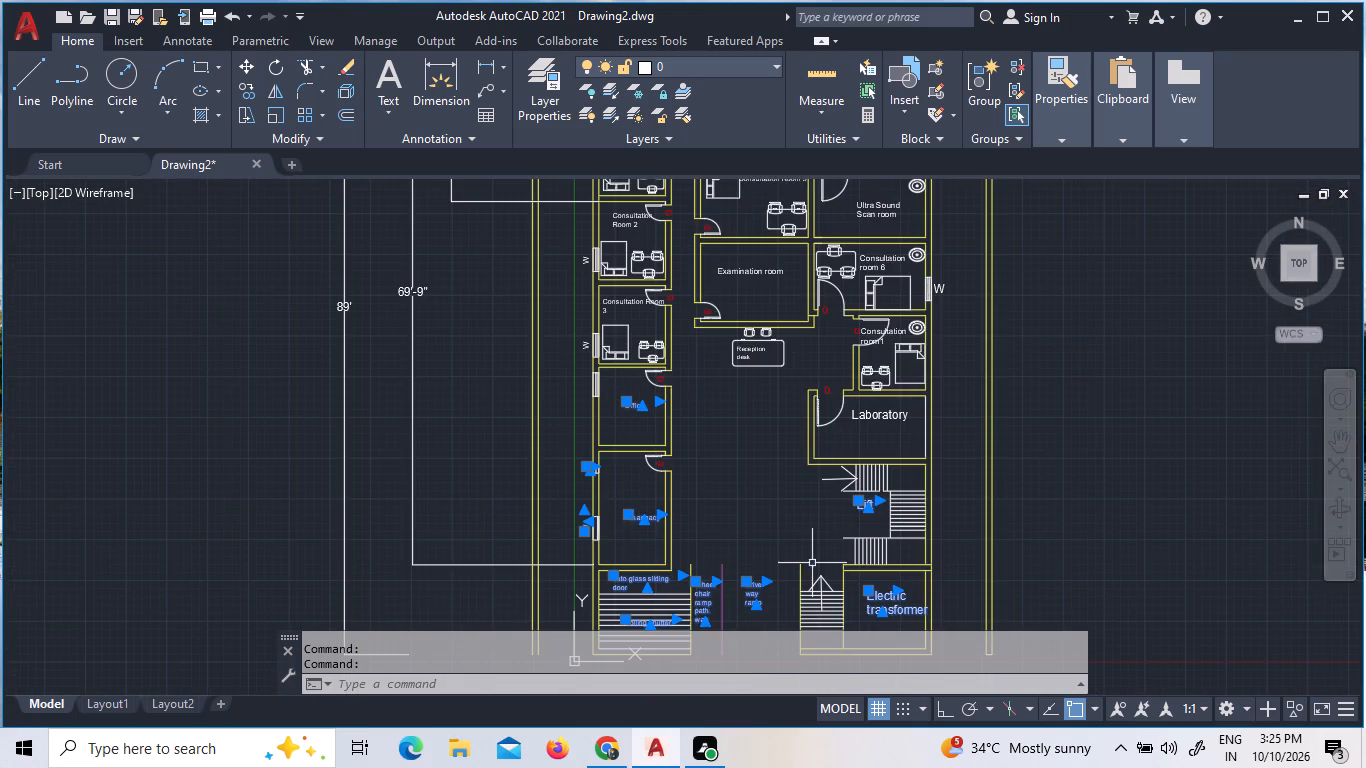
left_click(864, 415)
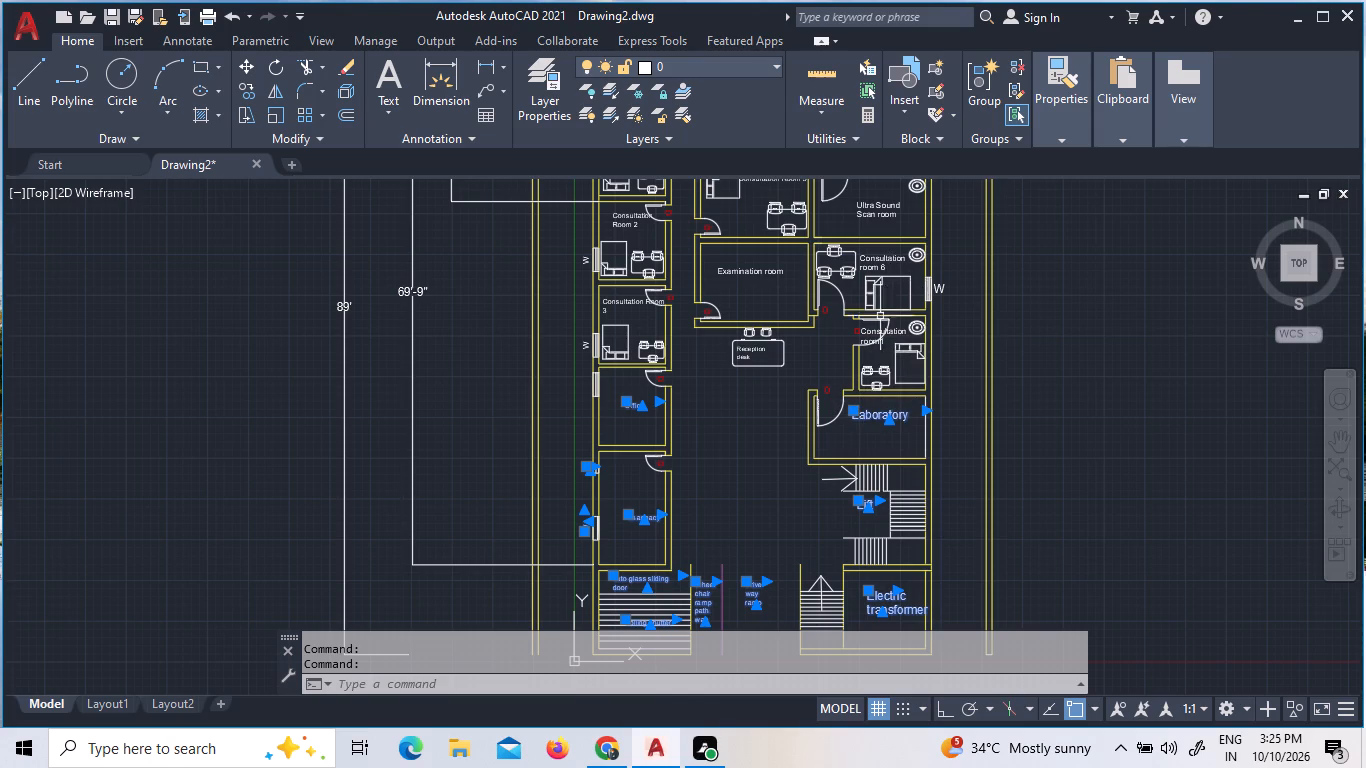
Add the Consultation room1 label above the Laboratory and the Consultation Room 2, 3 and 6, Examination room and Ultra Sound Scan room labels to the selection.
scroll(874, 326, "up", 4)
left_click(864, 347)
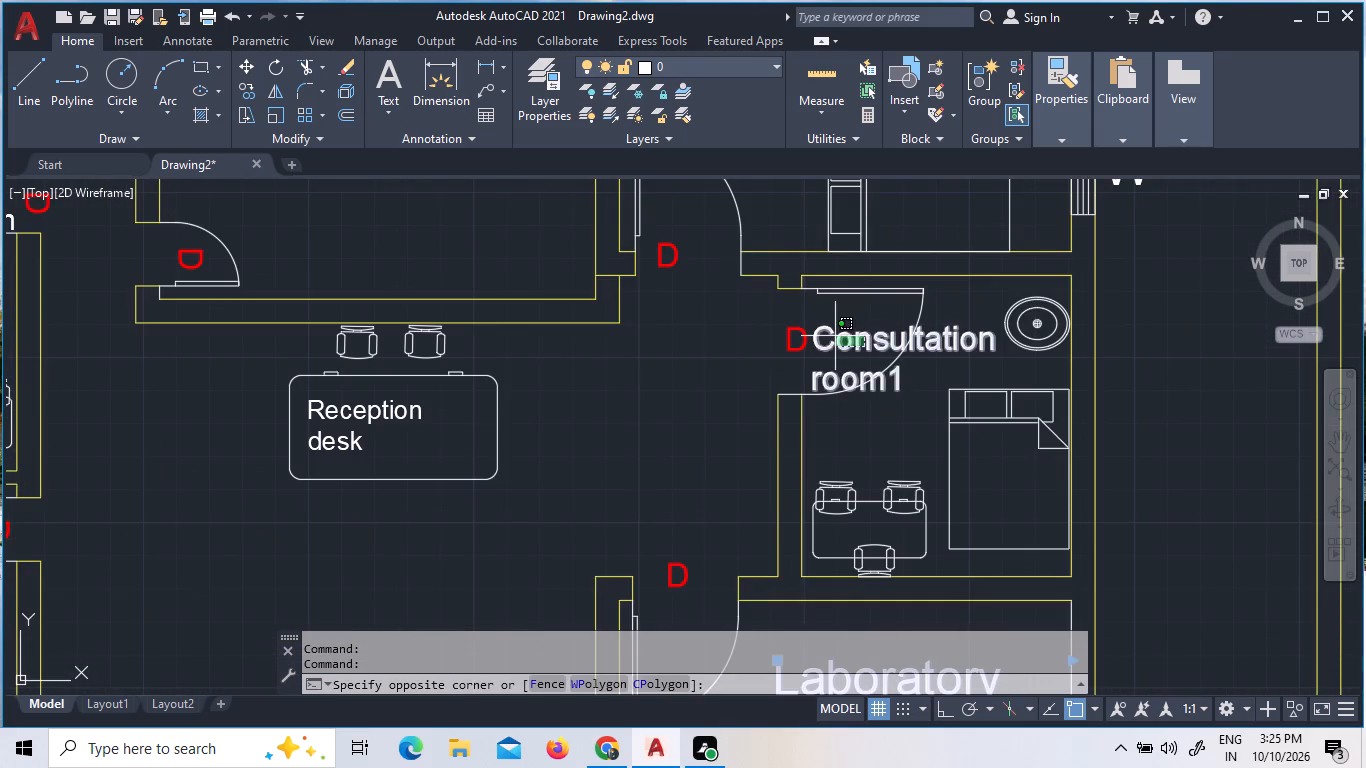
left_click(835, 336)
scroll(874, 416, "down", 2)
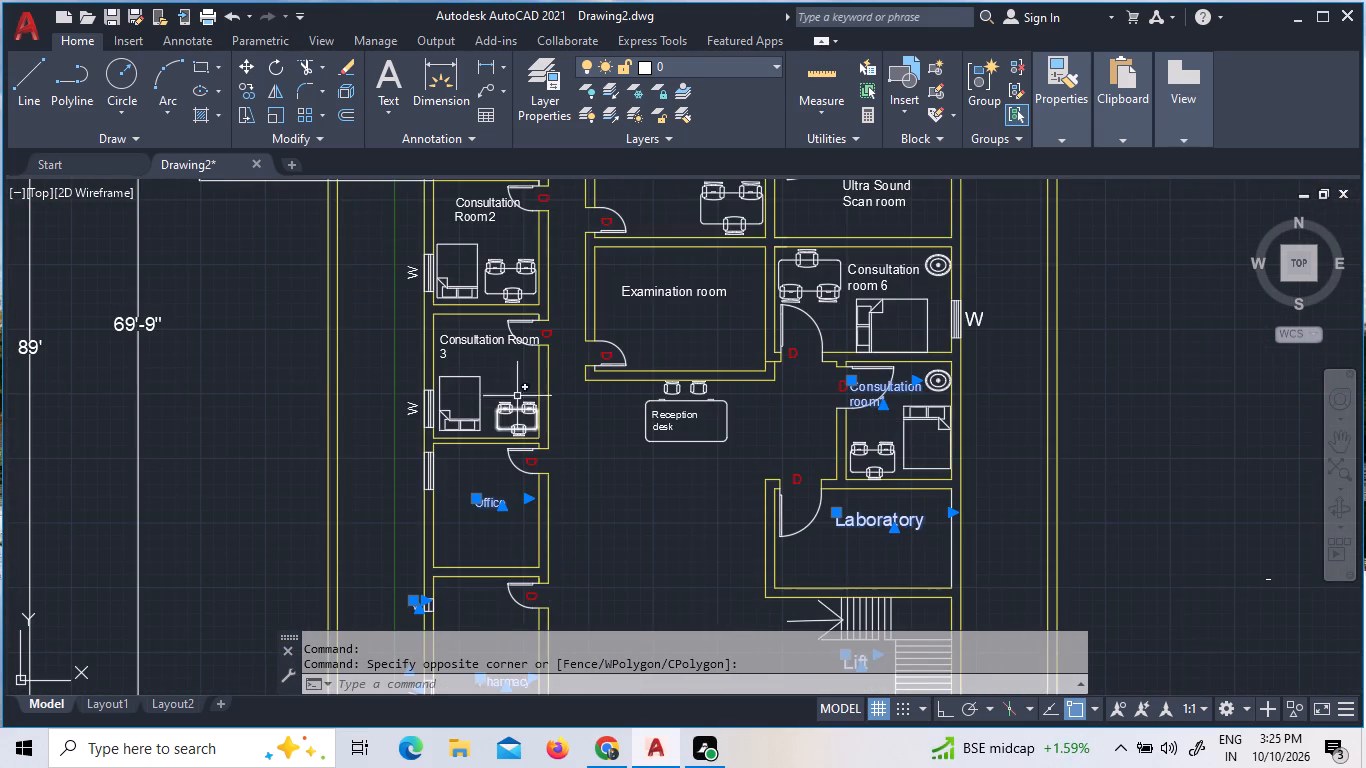
left_click(490, 343)
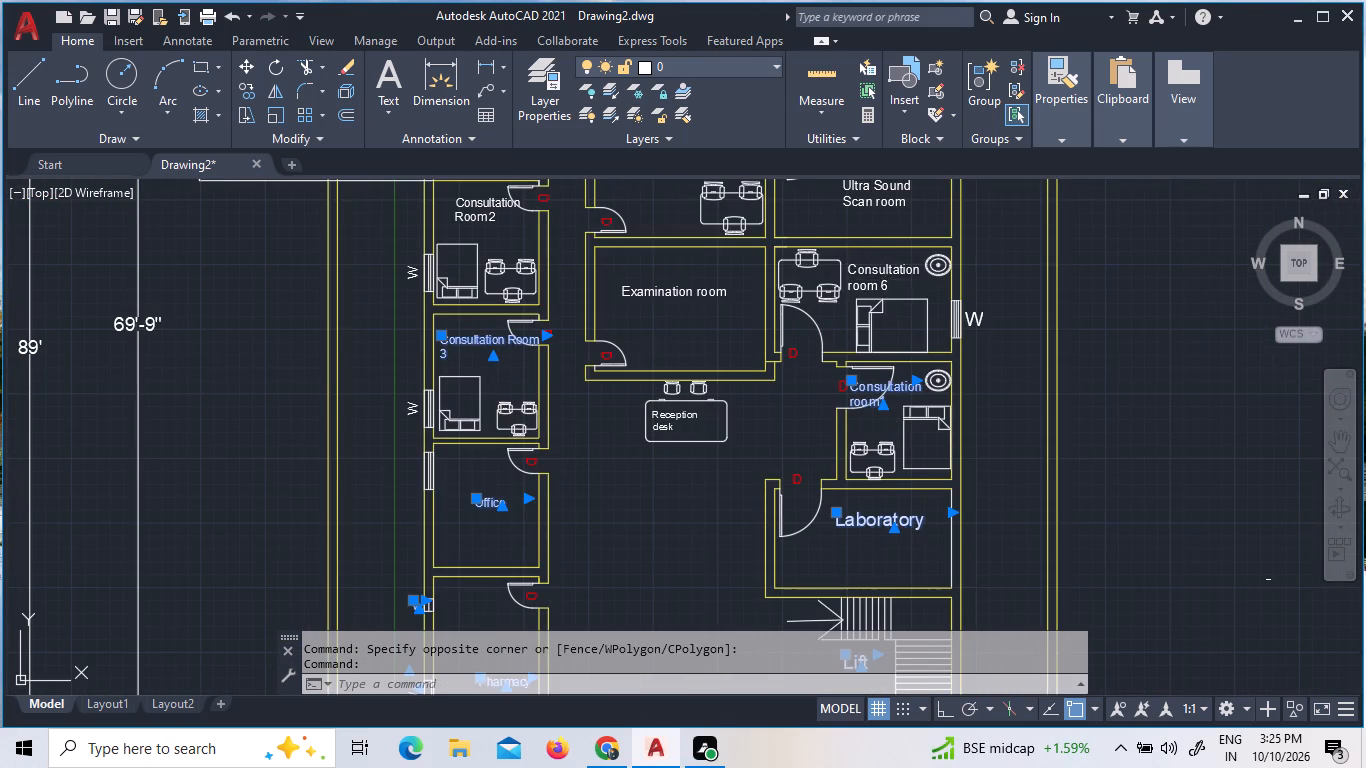
left_click(885, 281)
left_click(671, 290)
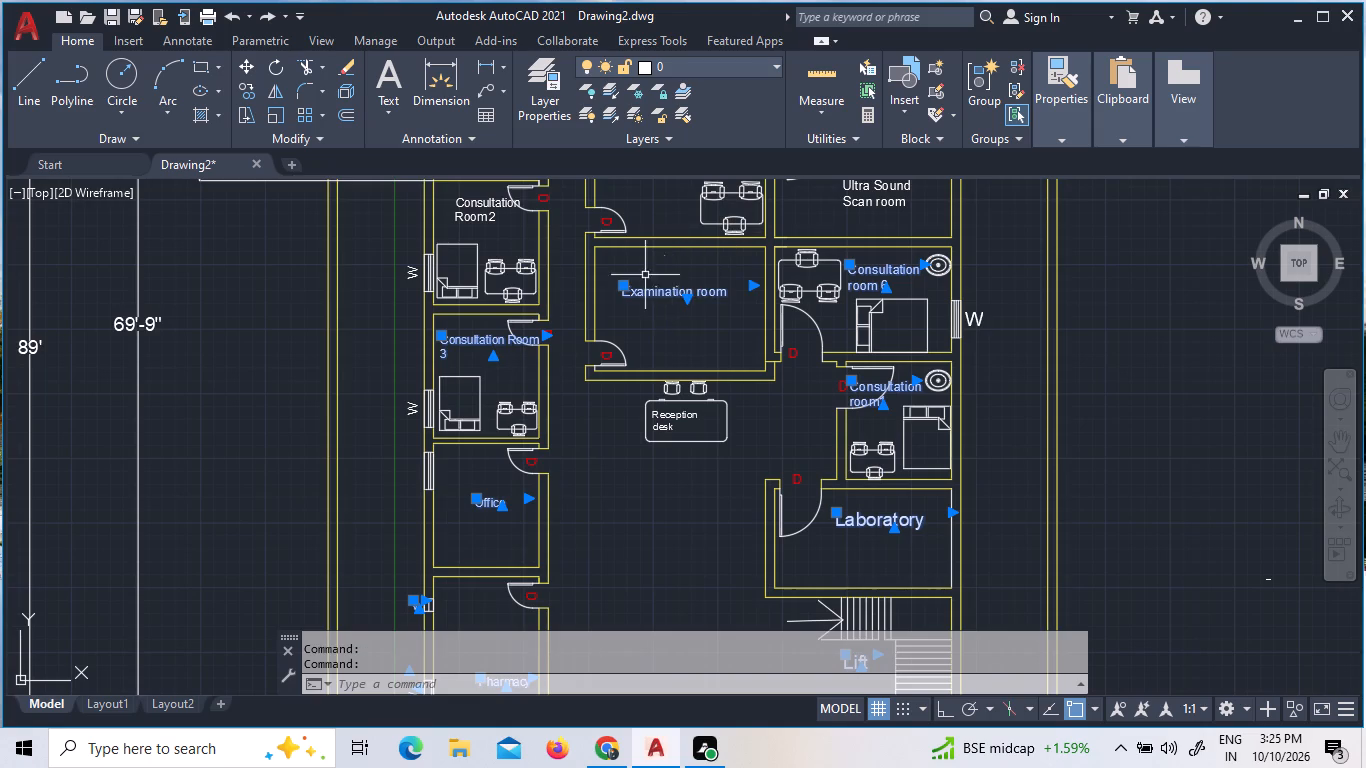
left_click(483, 210)
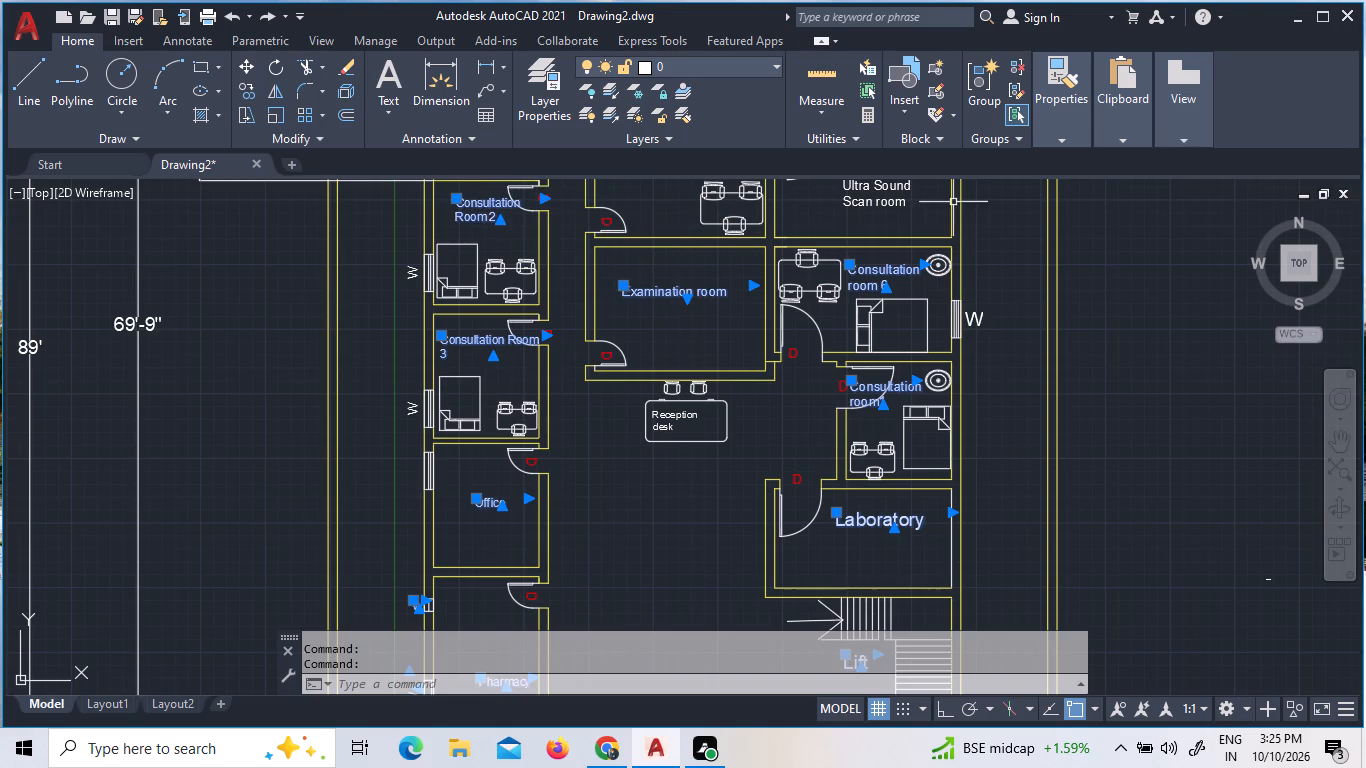
left_click(894, 199)
Add the Consultation Room 5 and Storage labels, the V beside Storage and the W beside Consultation room 6 to the selection.
scroll(912, 372, "down", 3)
scroll(896, 329, "up", 4)
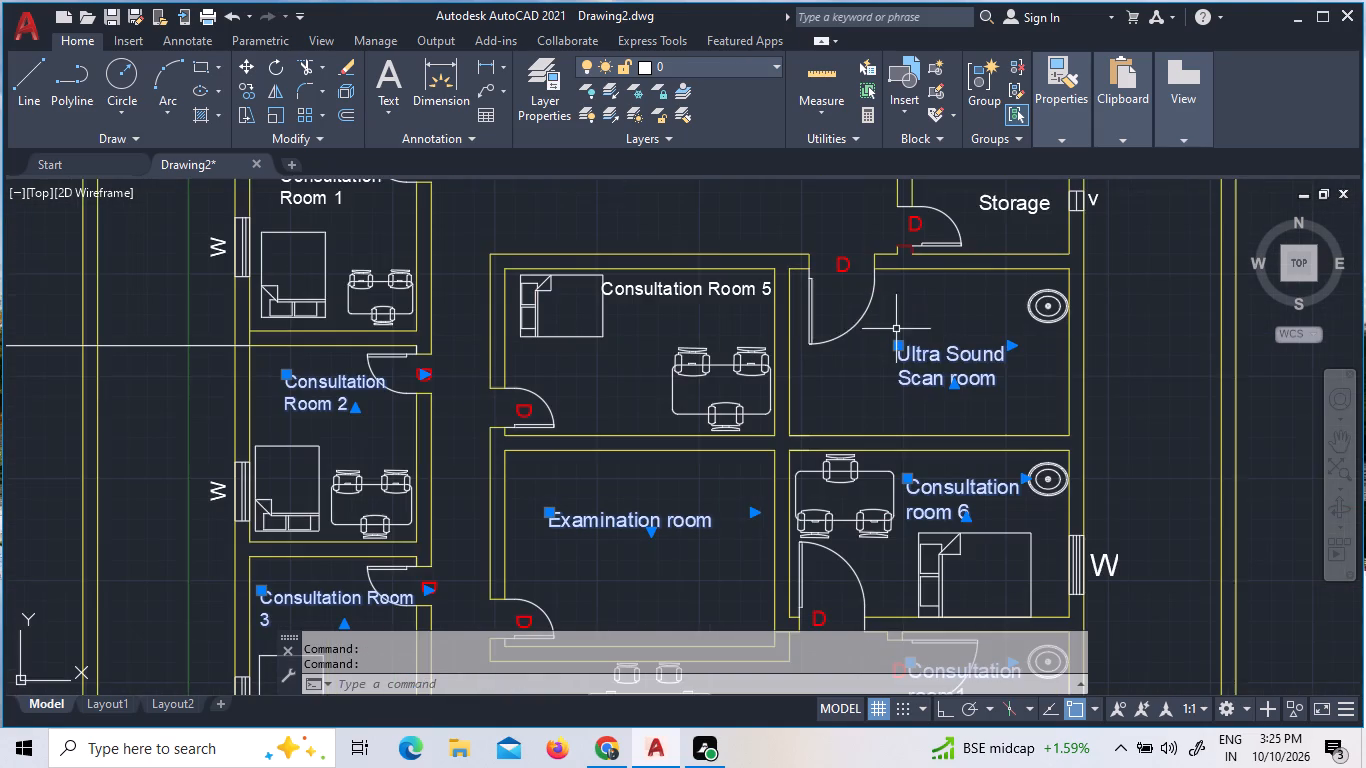
left_click(718, 284)
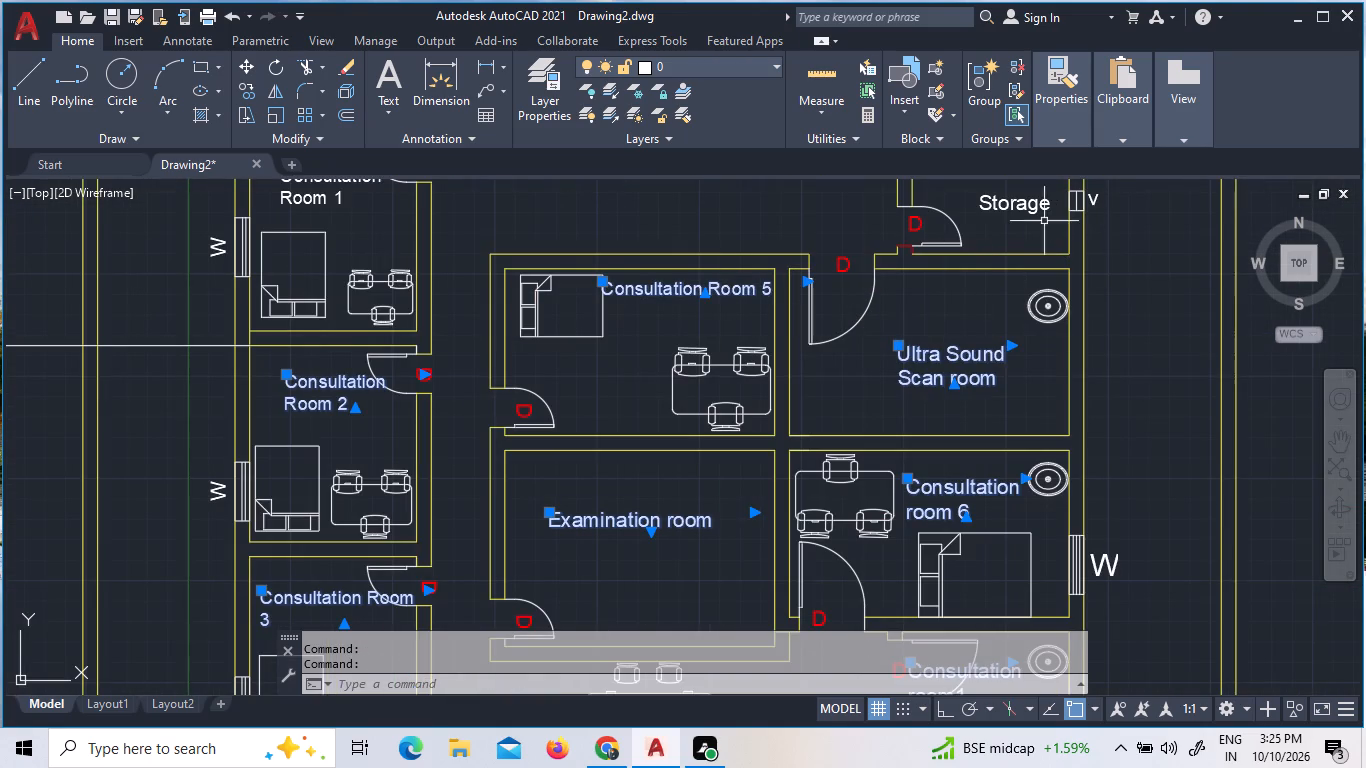
left_click(1039, 205)
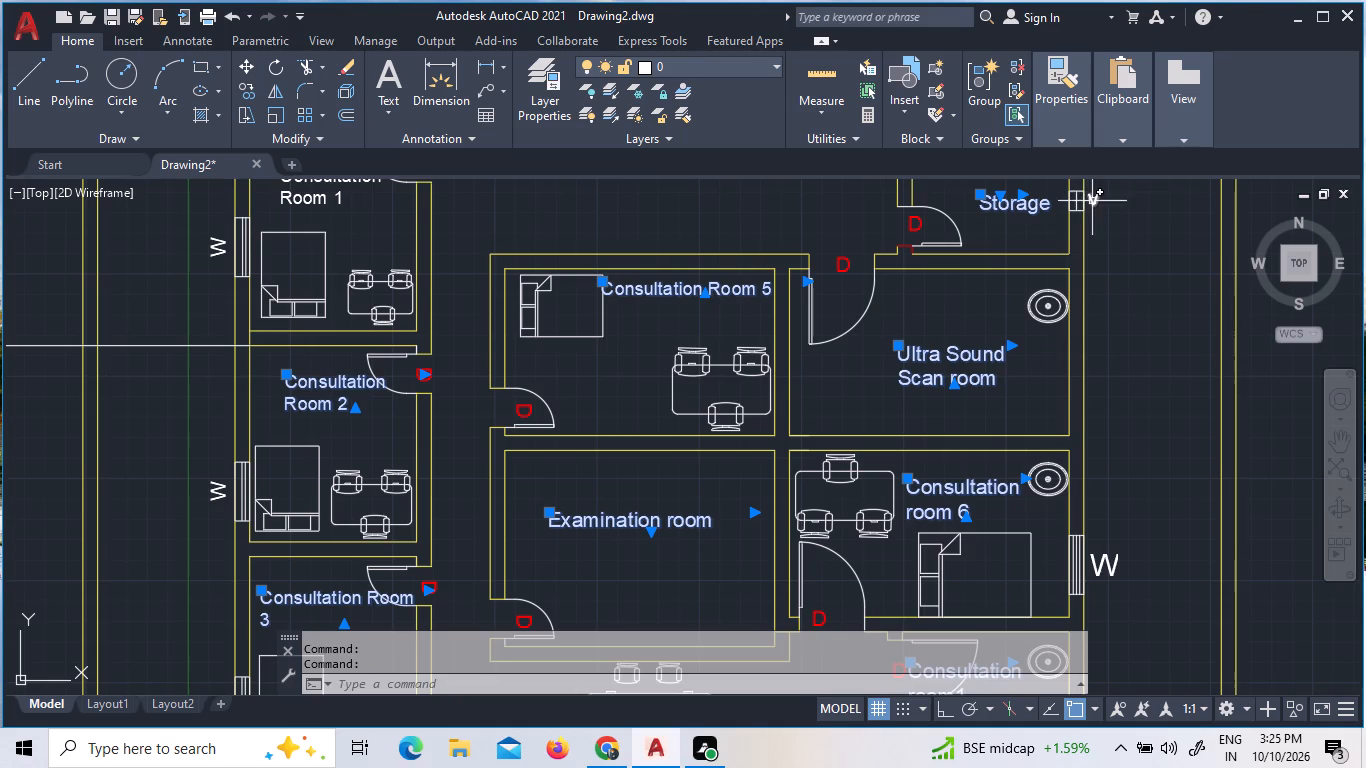
left_click(1092, 201)
left_click(1112, 552)
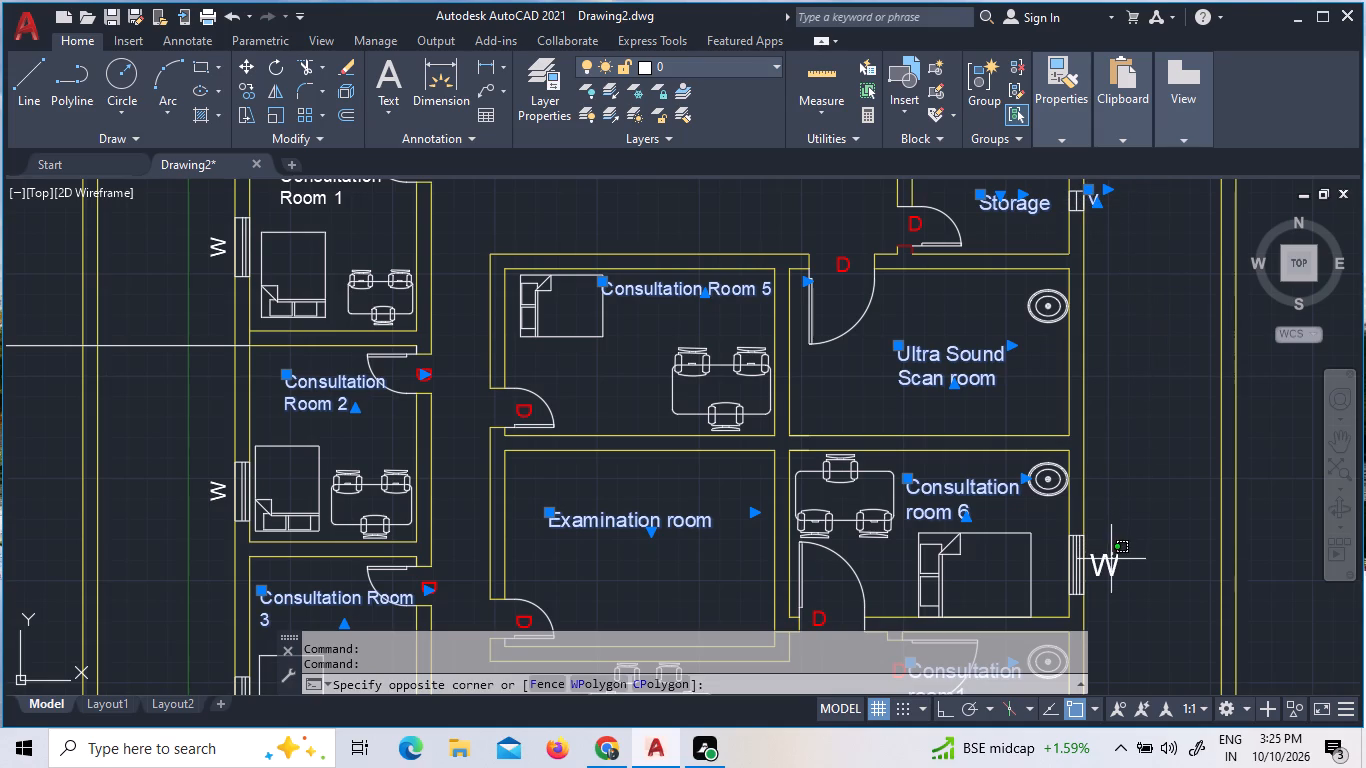
left_click(1108, 563)
Add the W label beside Consultation Room 3 to the selection.
scroll(1133, 539, "down", 3)
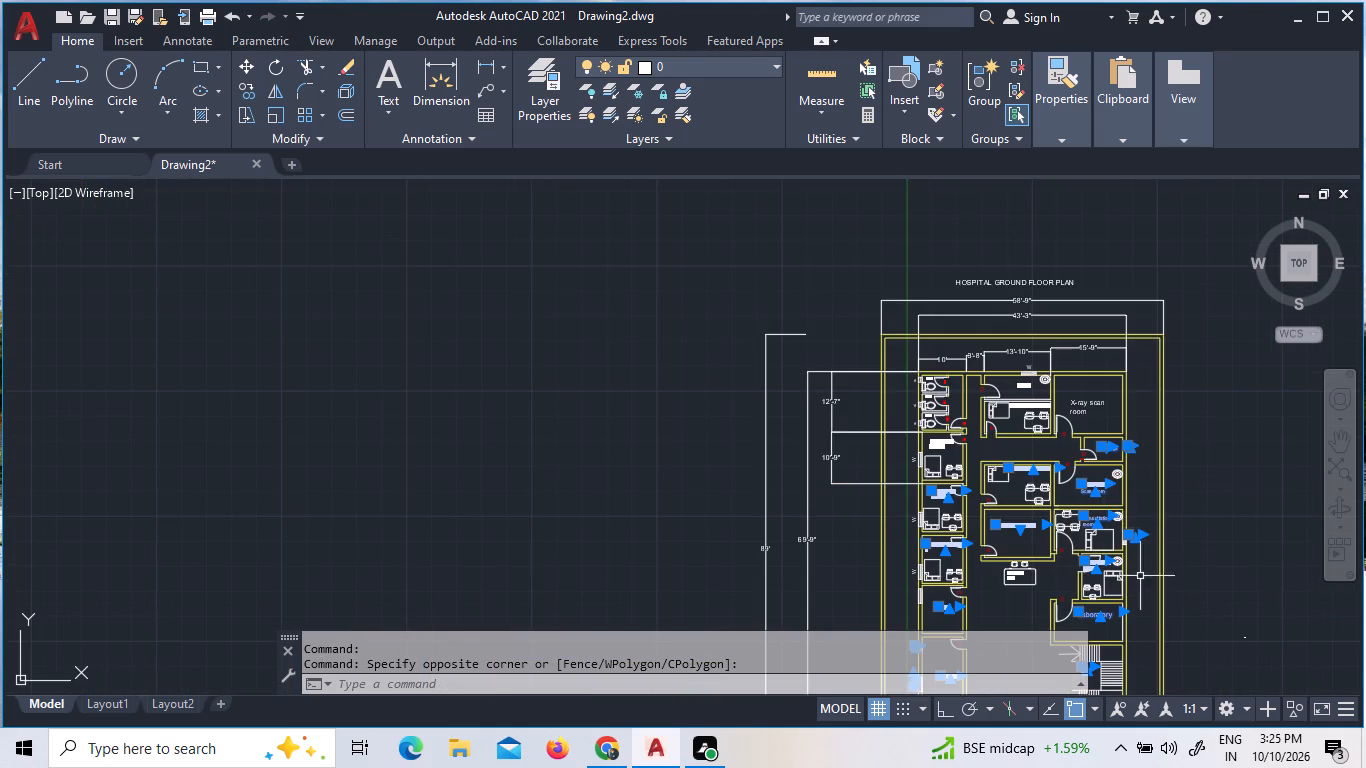
scroll(1096, 439, "up", 5)
scroll(1096, 439, "down", 4)
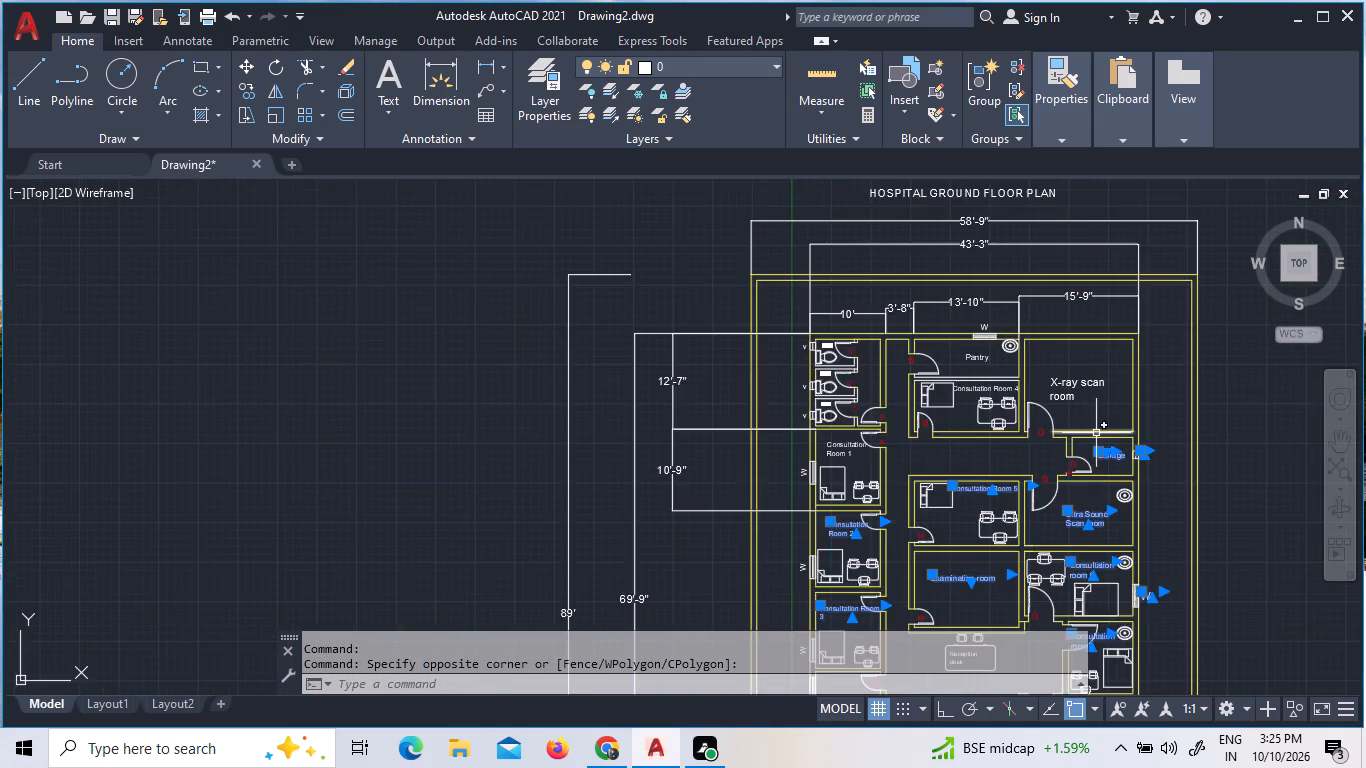
scroll(1096, 433, "down", 1)
scroll(893, 456, "up", 4)
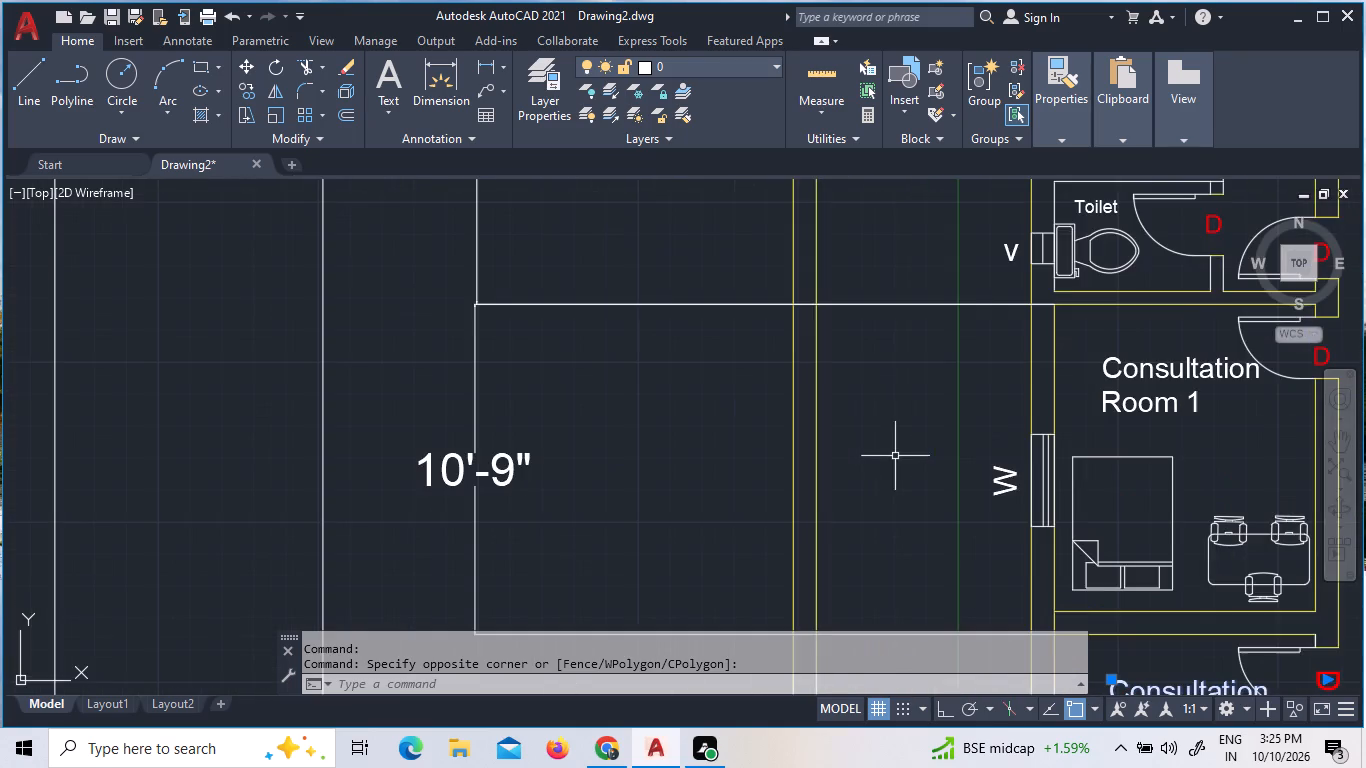
scroll(1063, 451, "down", 4)
scroll(1080, 541, "up", 1)
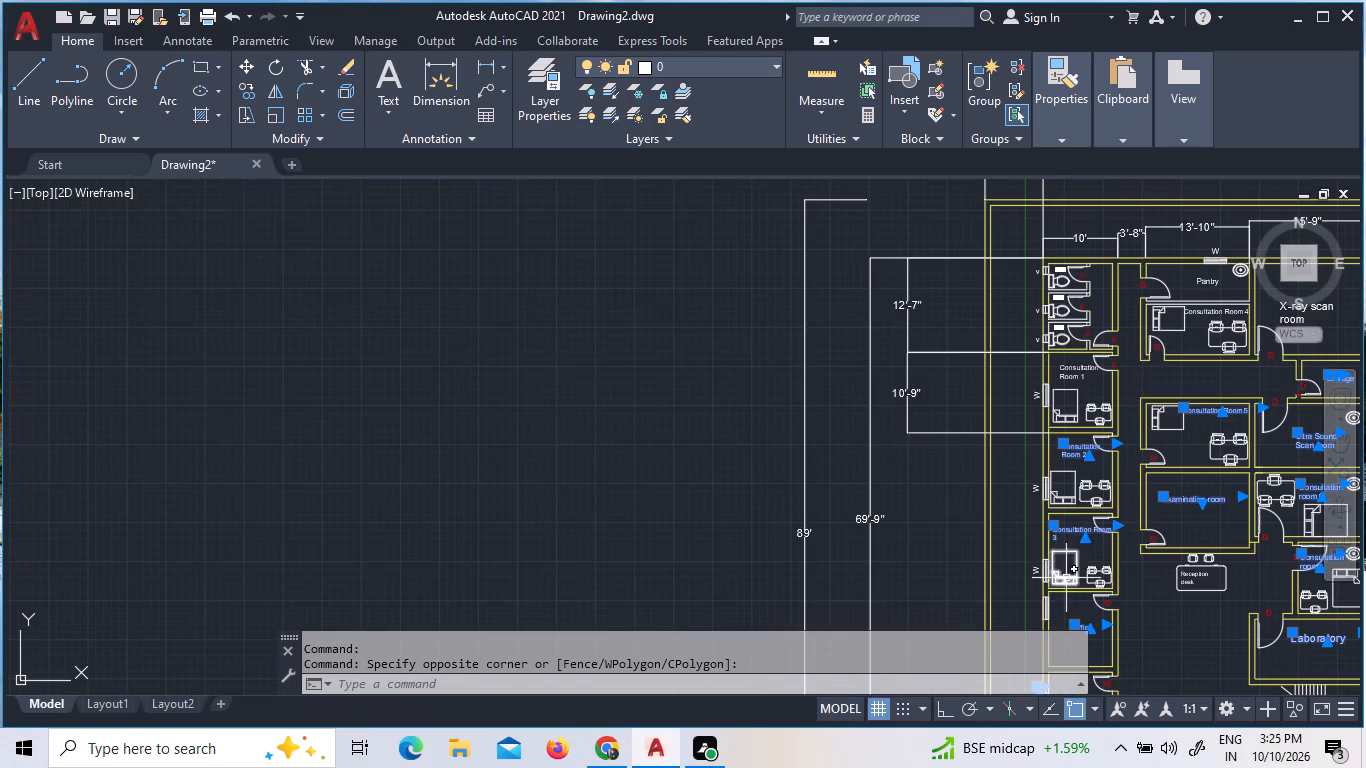
scroll(1055, 618, "down", 3)
scroll(1034, 624, "up", 2)
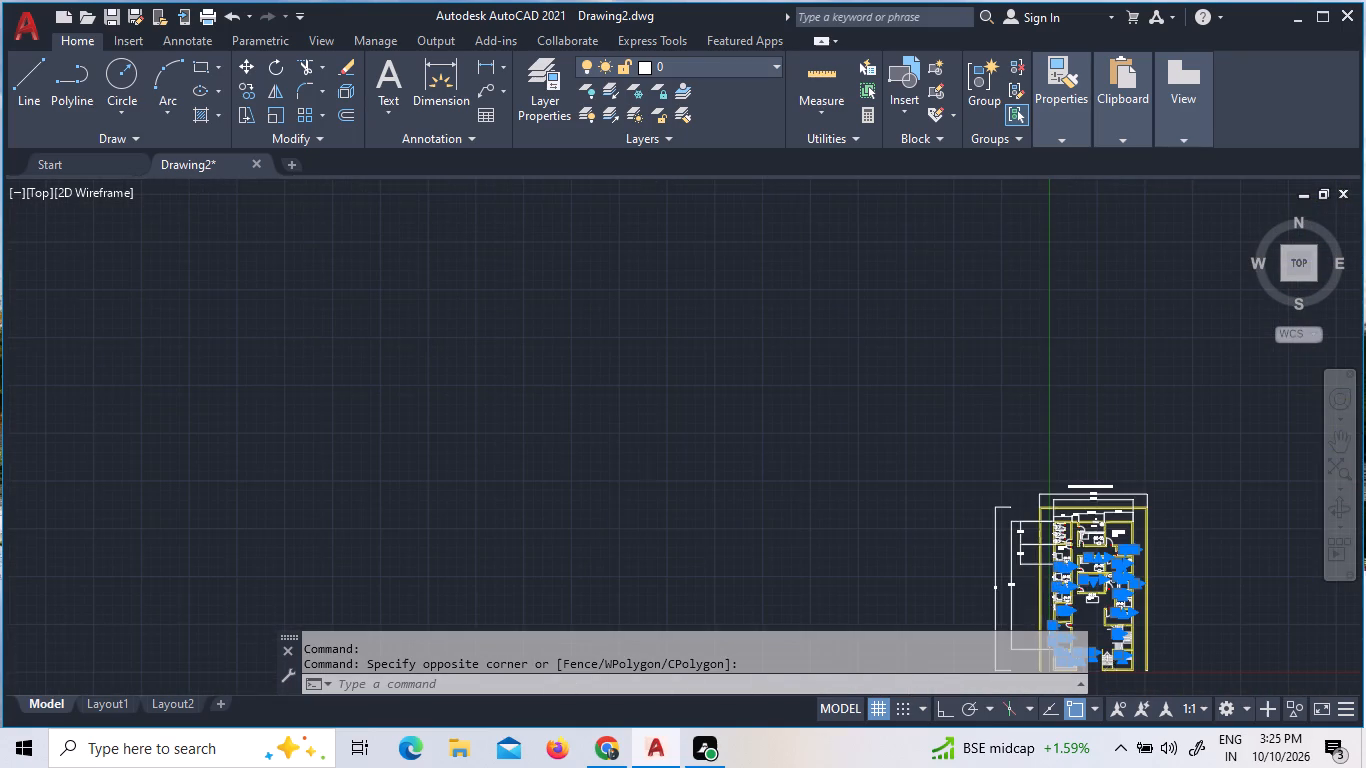
scroll(1034, 625, "up", 3)
scroll(1105, 558, "up", 3)
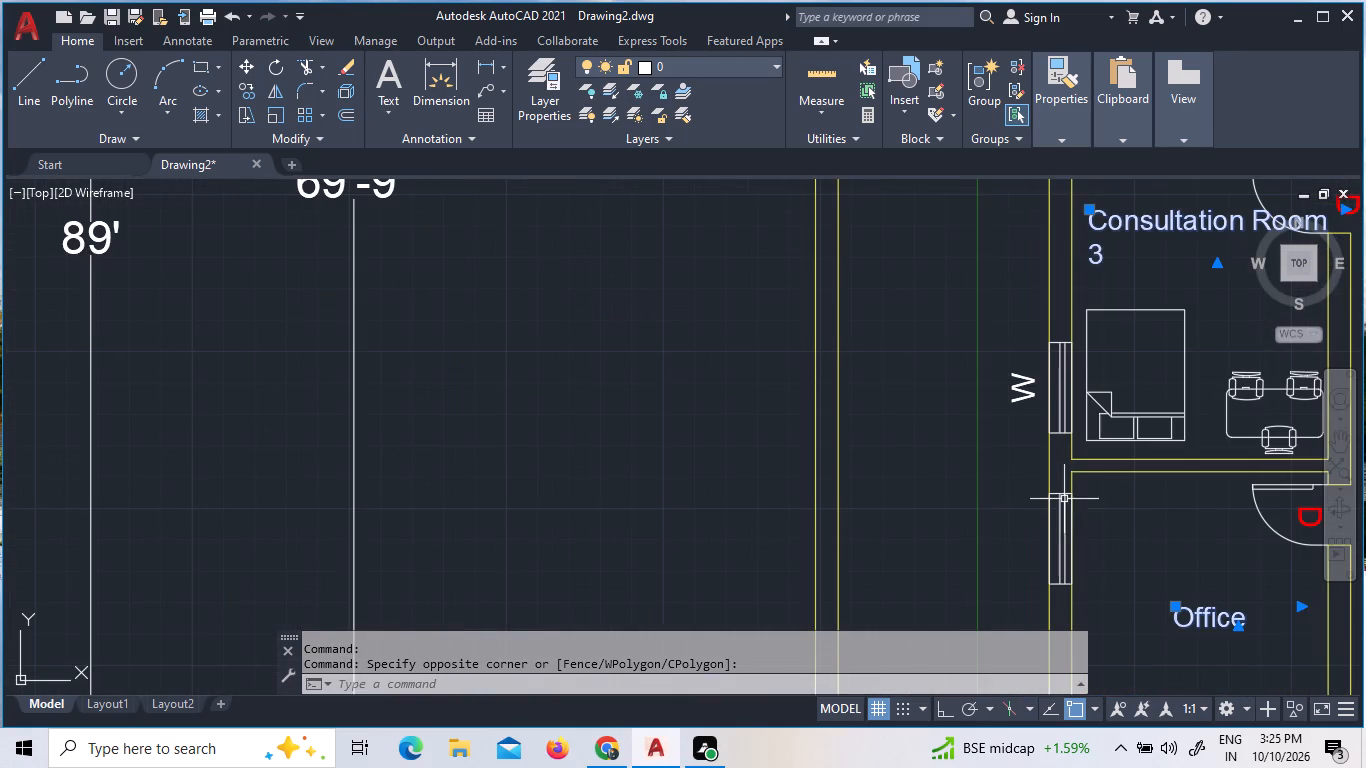
left_click(1032, 388)
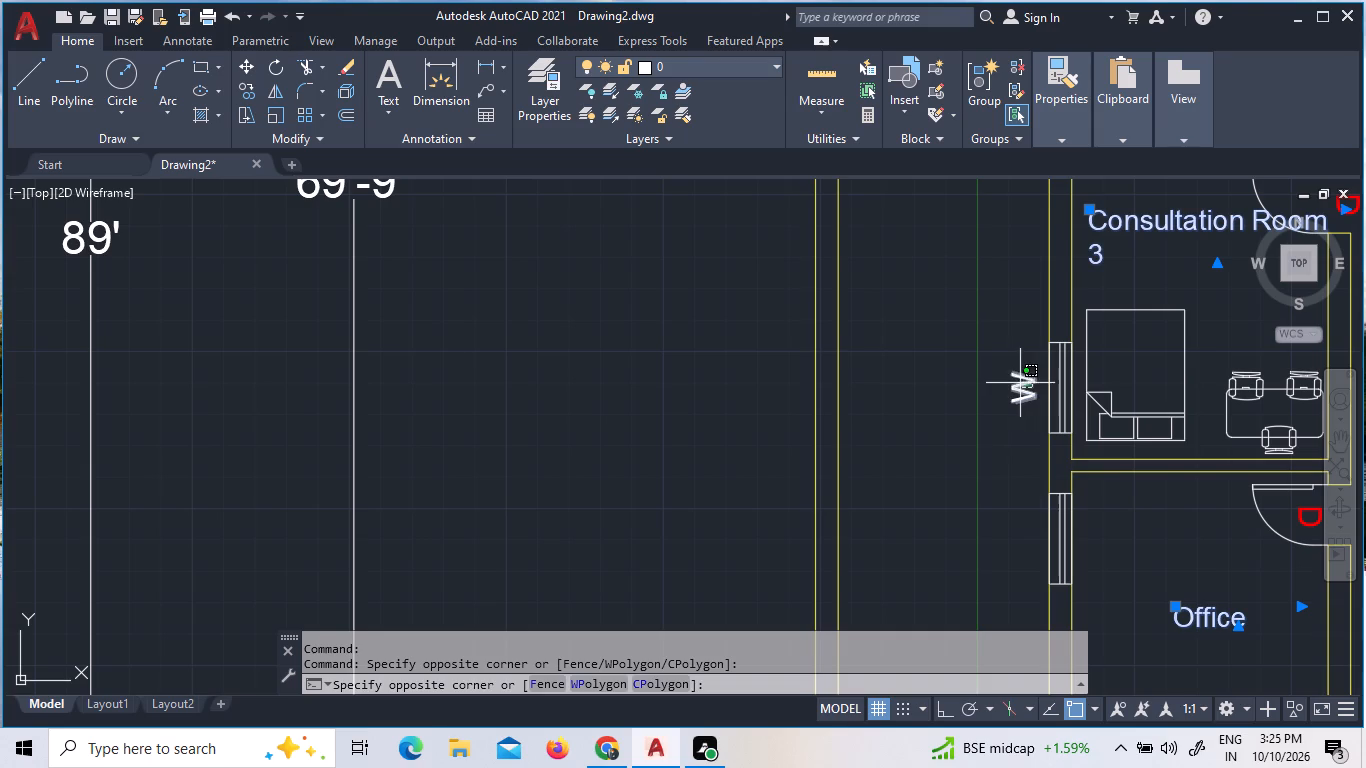
left_click(1001, 375)
Add the W labels beside Consultation Rooms 2 and 1 and the Consultation Room 1 label to the selection.
scroll(1008, 374, "down", 3)
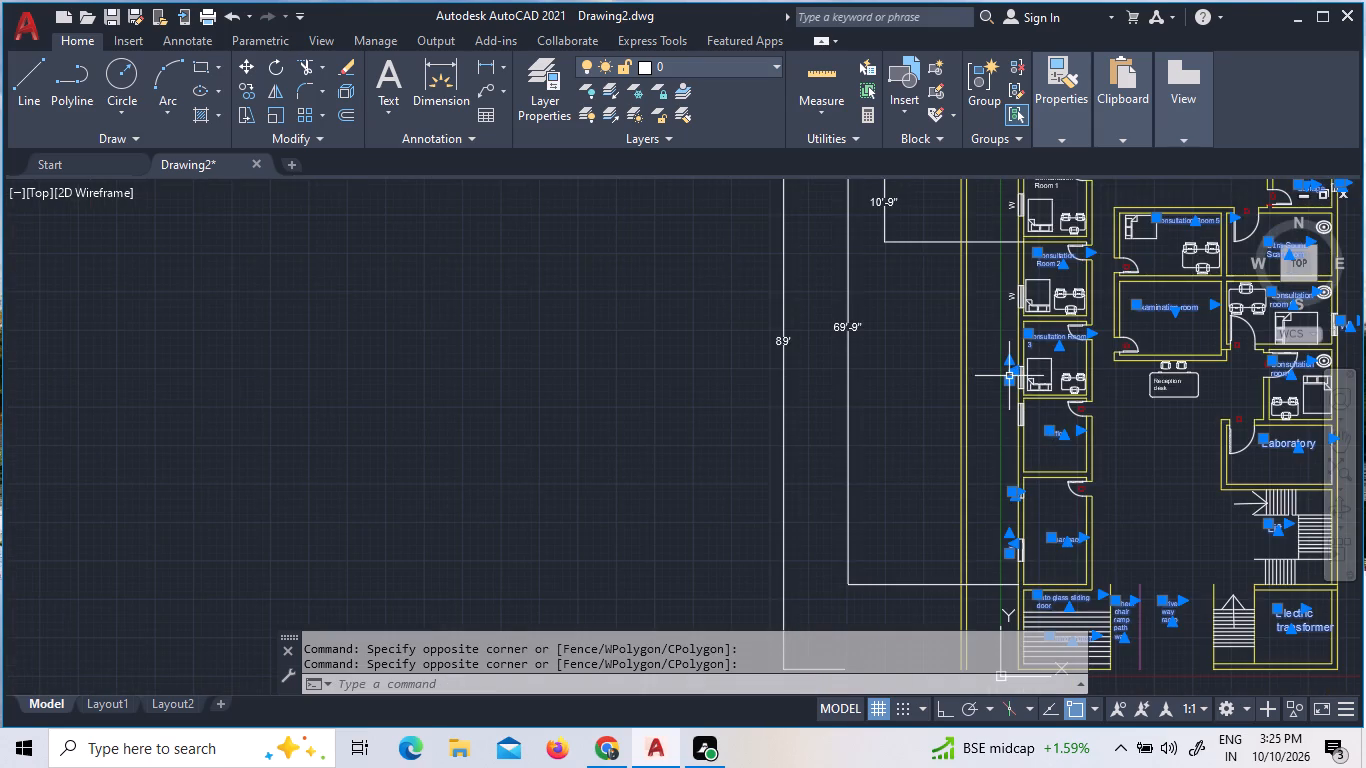
scroll(1009, 376, "down", 1)
scroll(1039, 325, "up", 4)
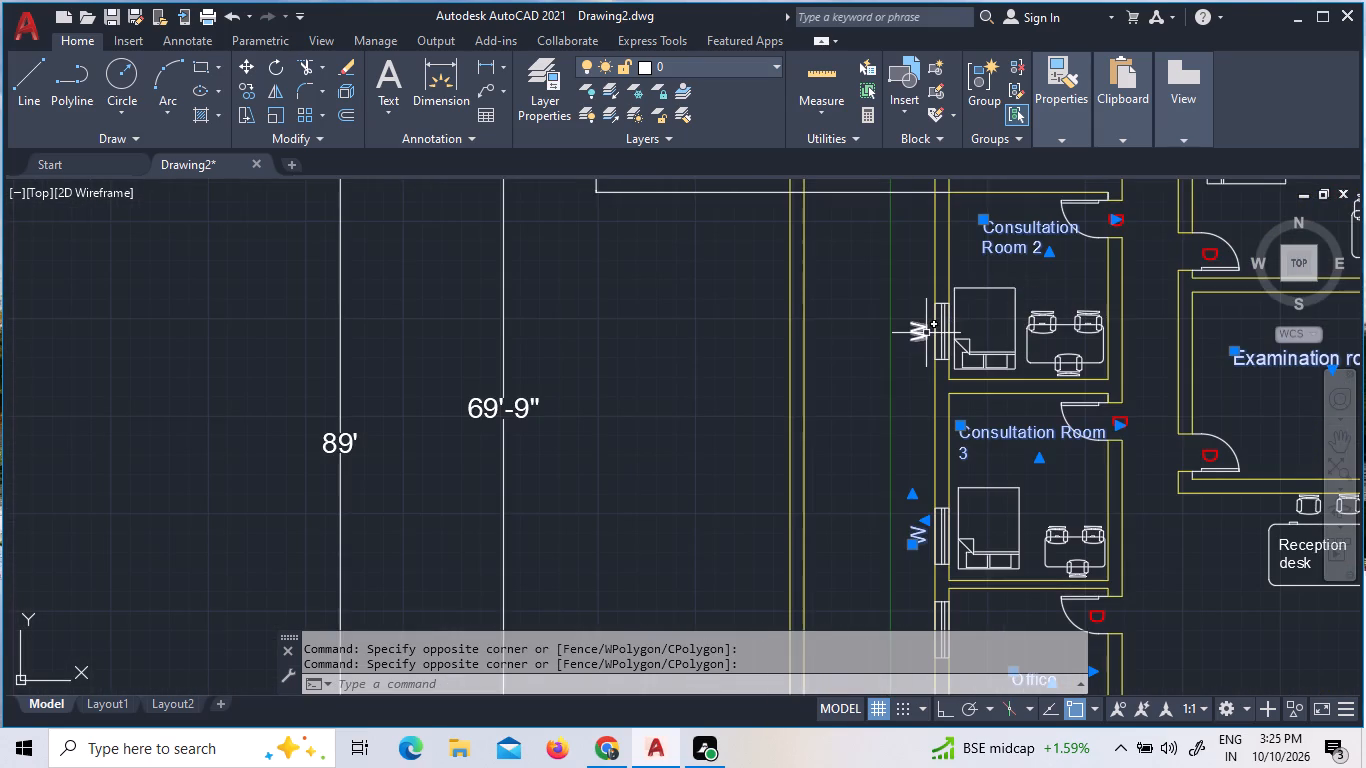
left_click(923, 333)
scroll(935, 340, "down", 4)
scroll(930, 263, "up", 5)
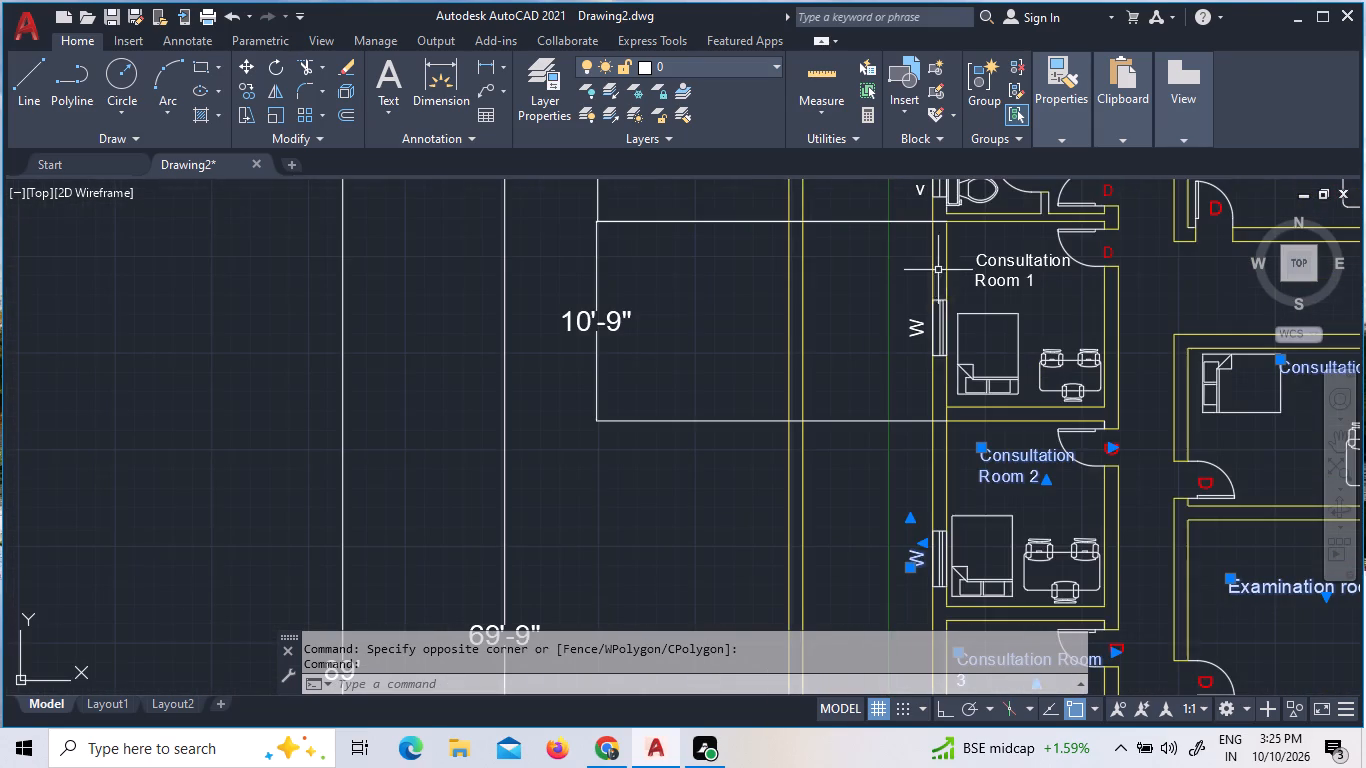
scroll(932, 328, "up", 4)
left_click(880, 314)
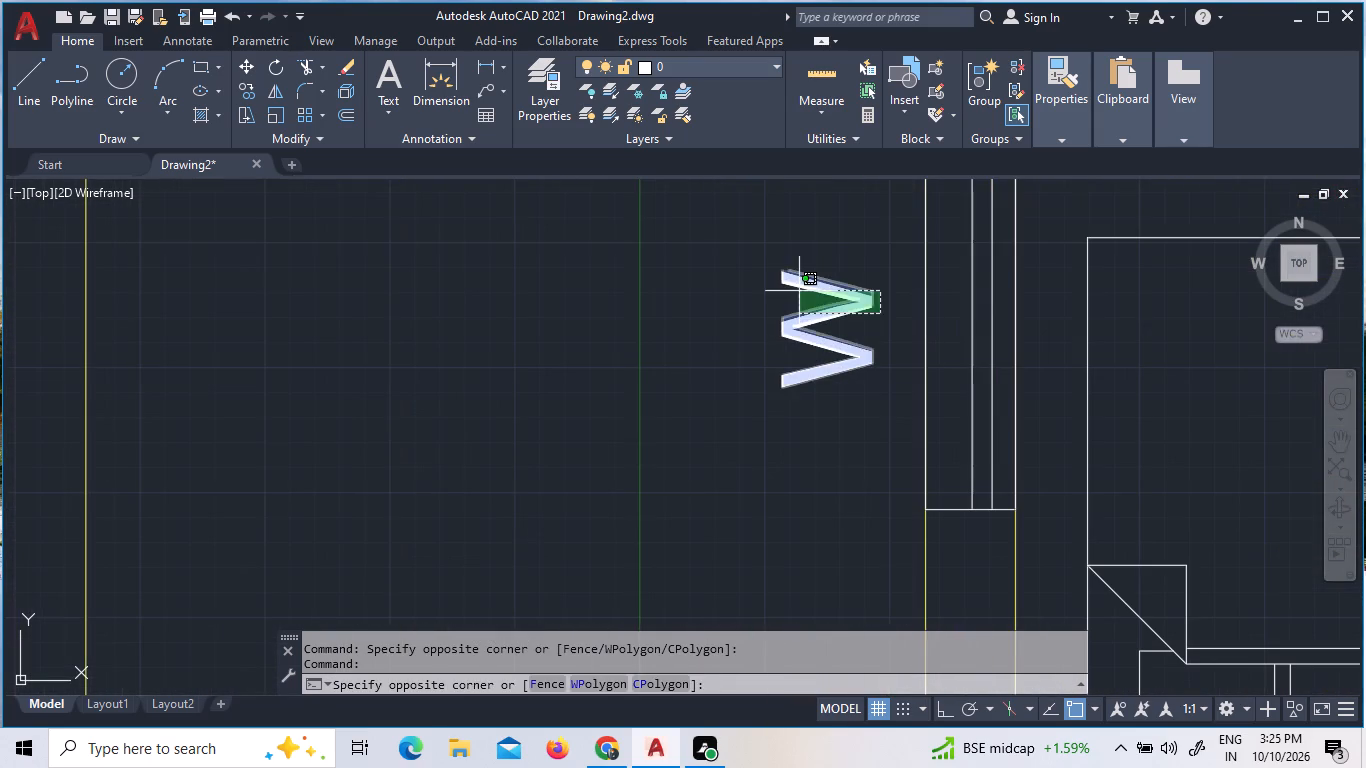
left_click(799, 291)
scroll(799, 291, "down", 3)
left_click(1056, 235)
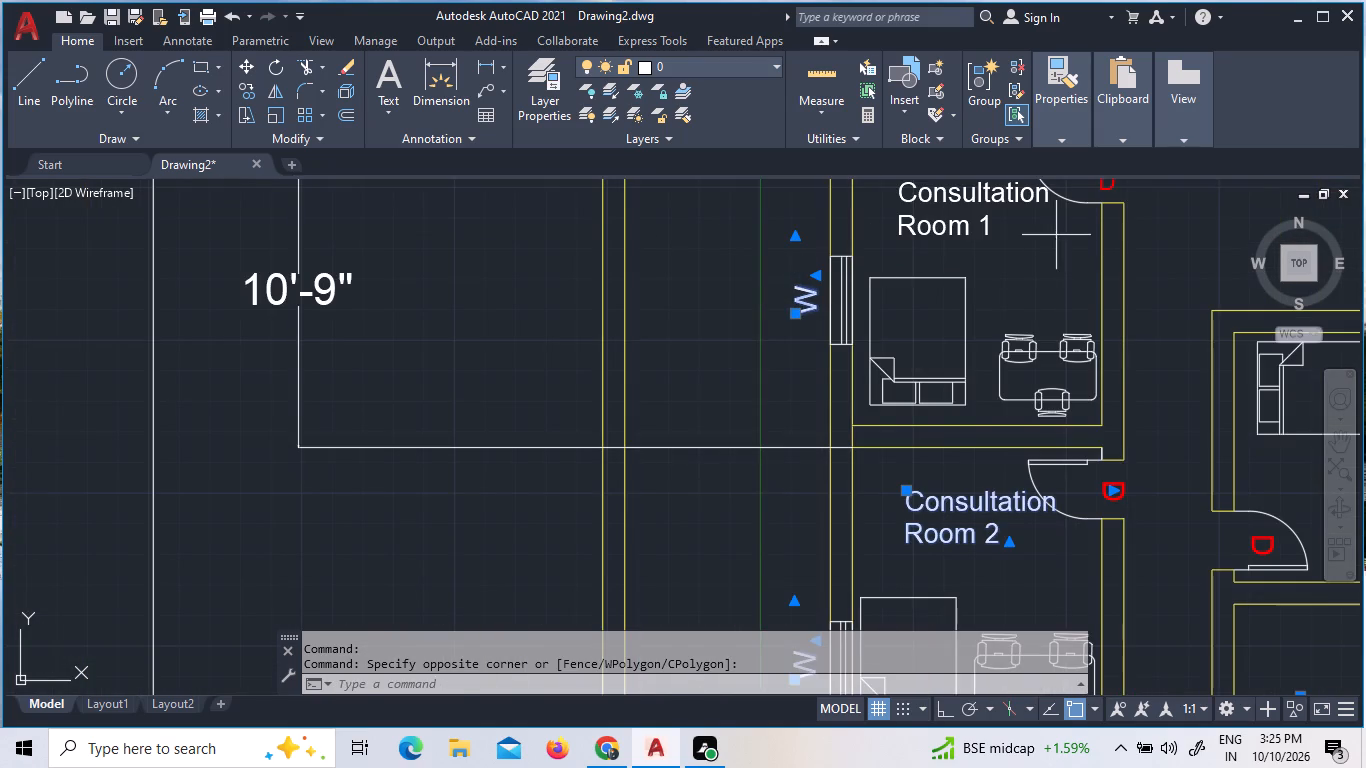
left_click(946, 191)
scroll(945, 242, "down", 5)
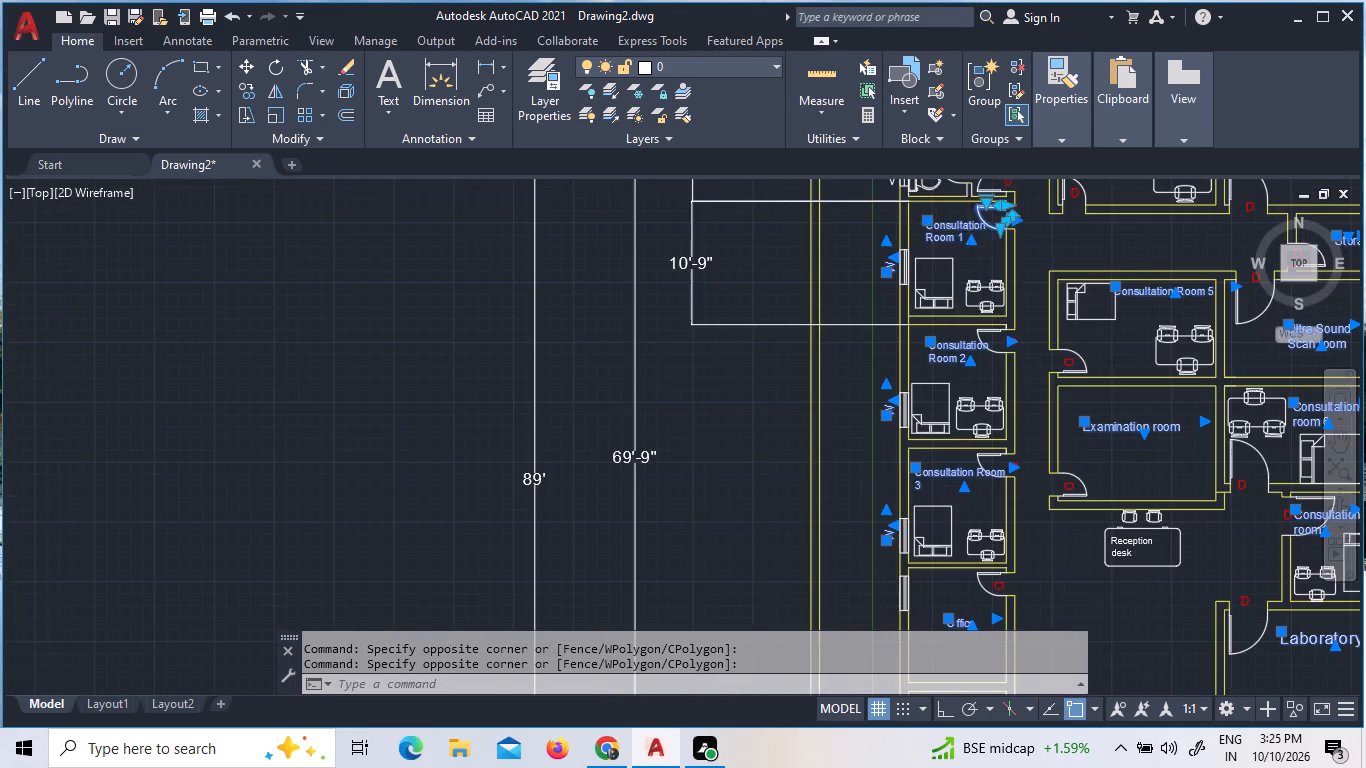
Add the X-ray scan room, Consultation Room 4, Pantry and three Toilet labels to the selection.
scroll(974, 236, "down", 2)
scroll(979, 204, "up", 4)
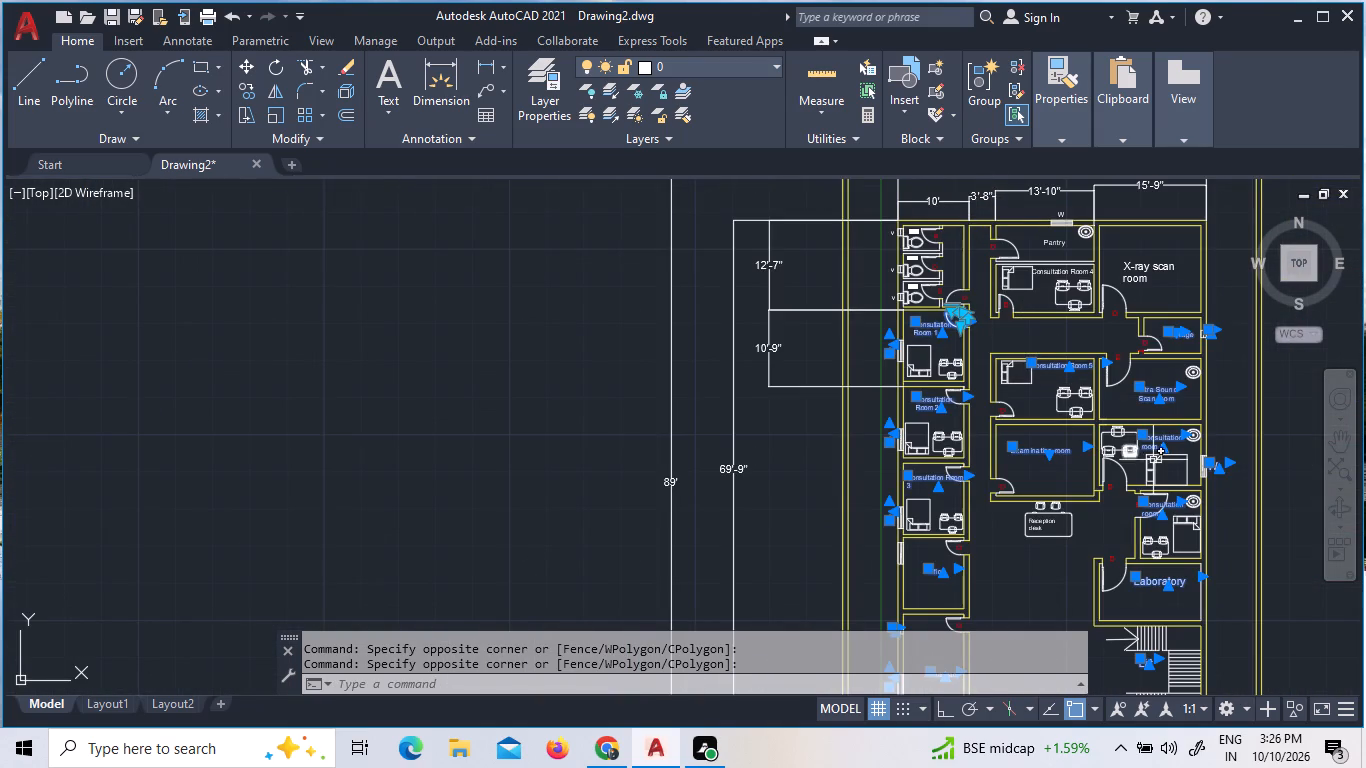
scroll(1158, 349, "up", 1)
middle_click(1160, 248)
scroll(1160, 248, "up", 1)
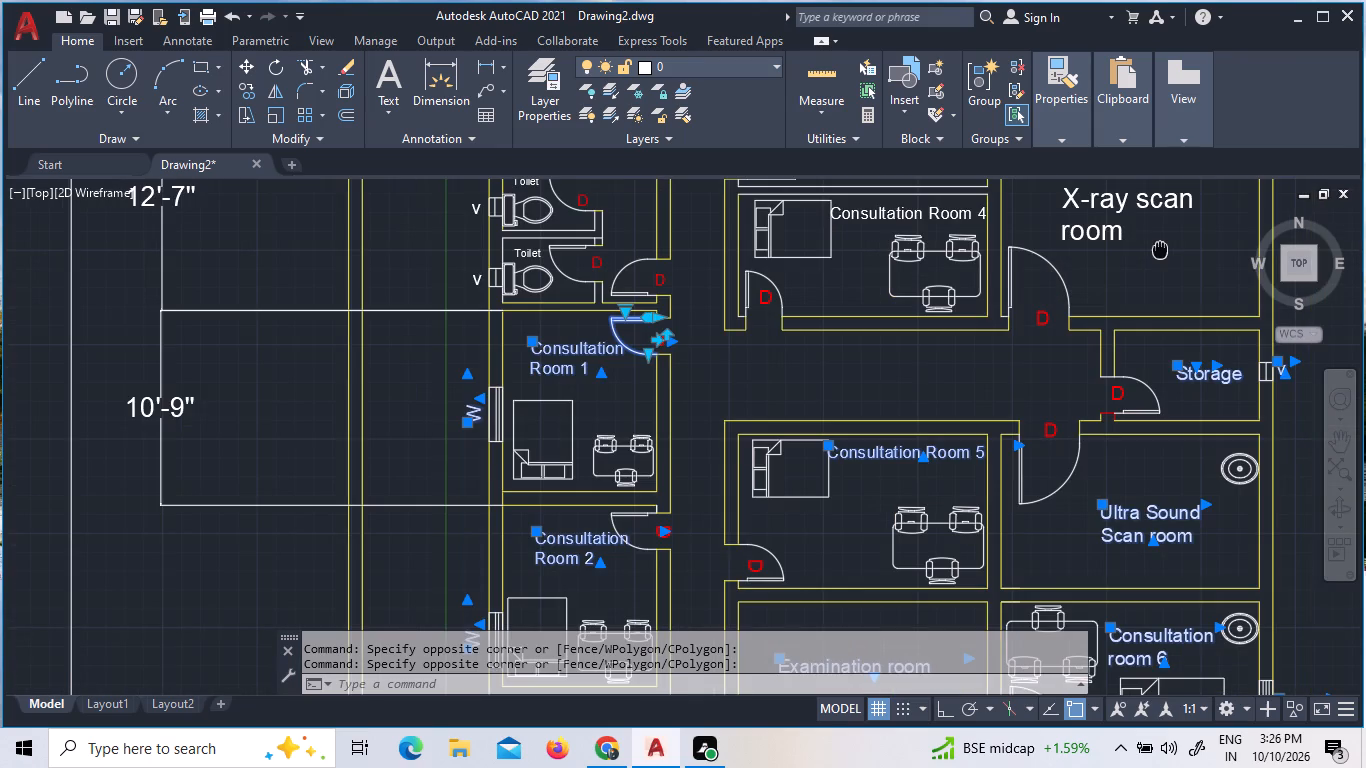
left_click(1124, 226)
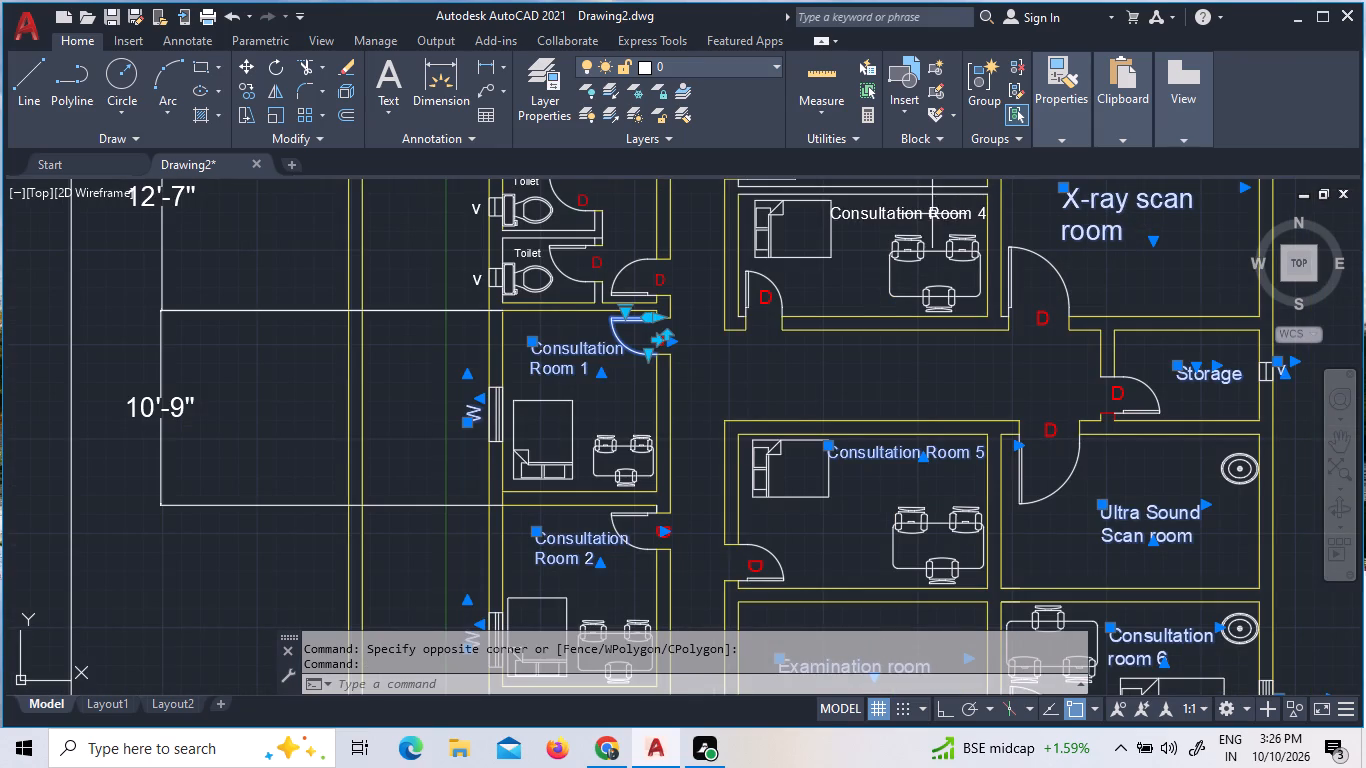
left_click(932, 214)
scroll(898, 453, "down", 2)
scroll(829, 315, "up", 1)
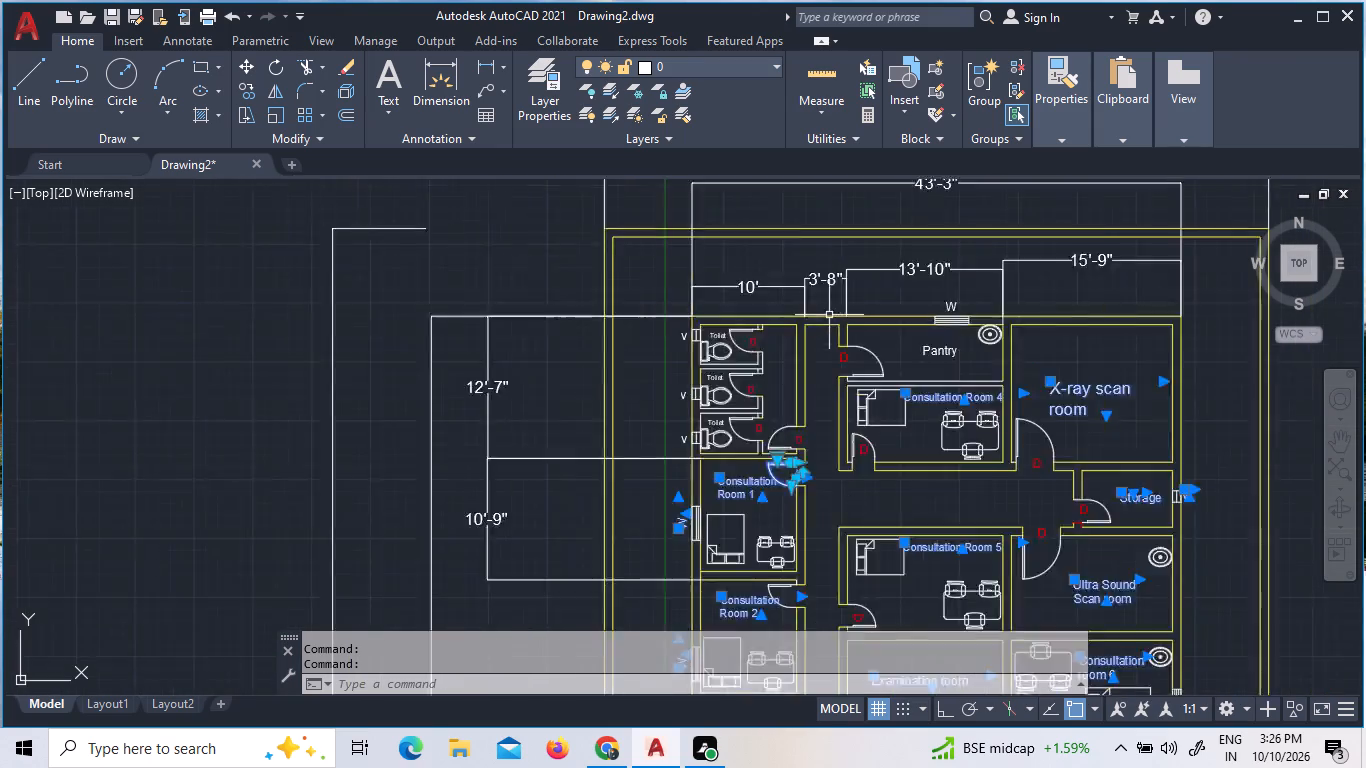
scroll(829, 315, "up", 1)
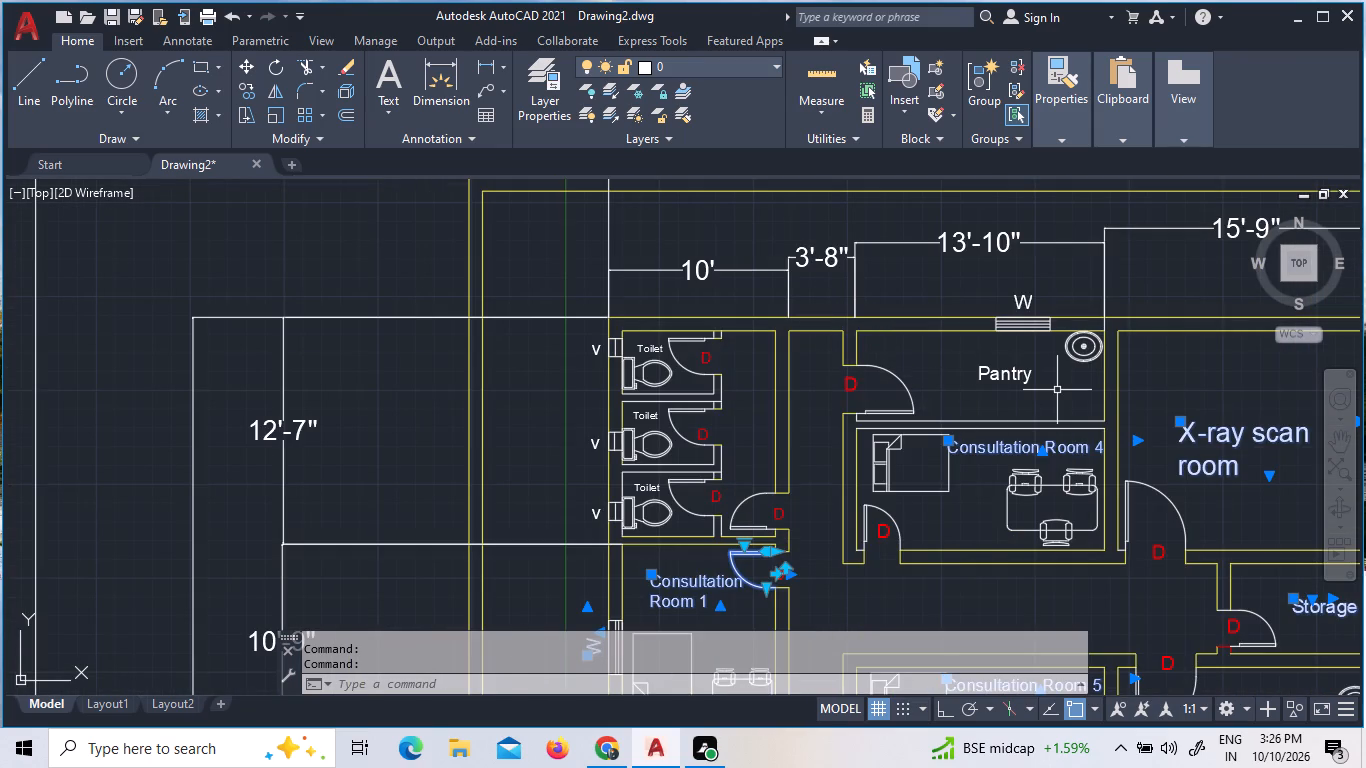
left_click(1057, 387)
left_click(999, 370)
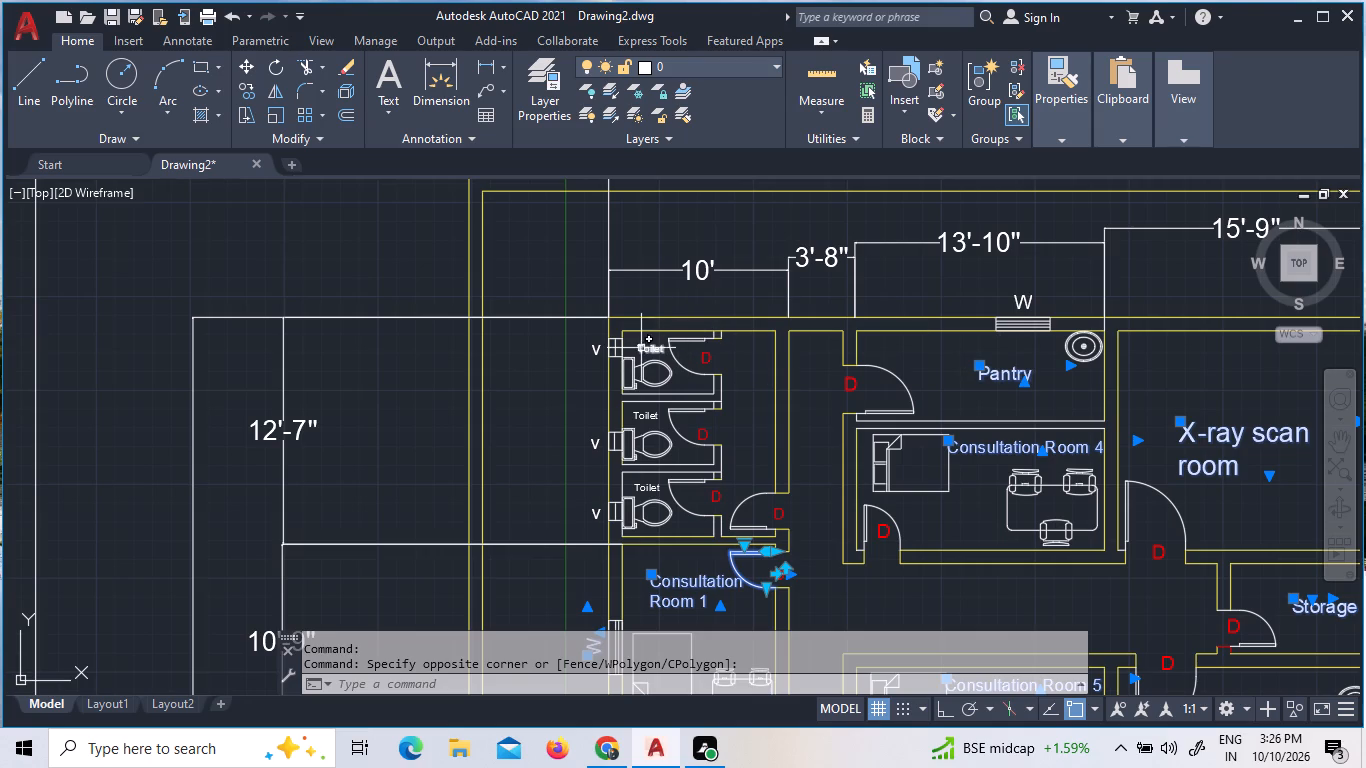
left_click(647, 352)
left_click(643, 415)
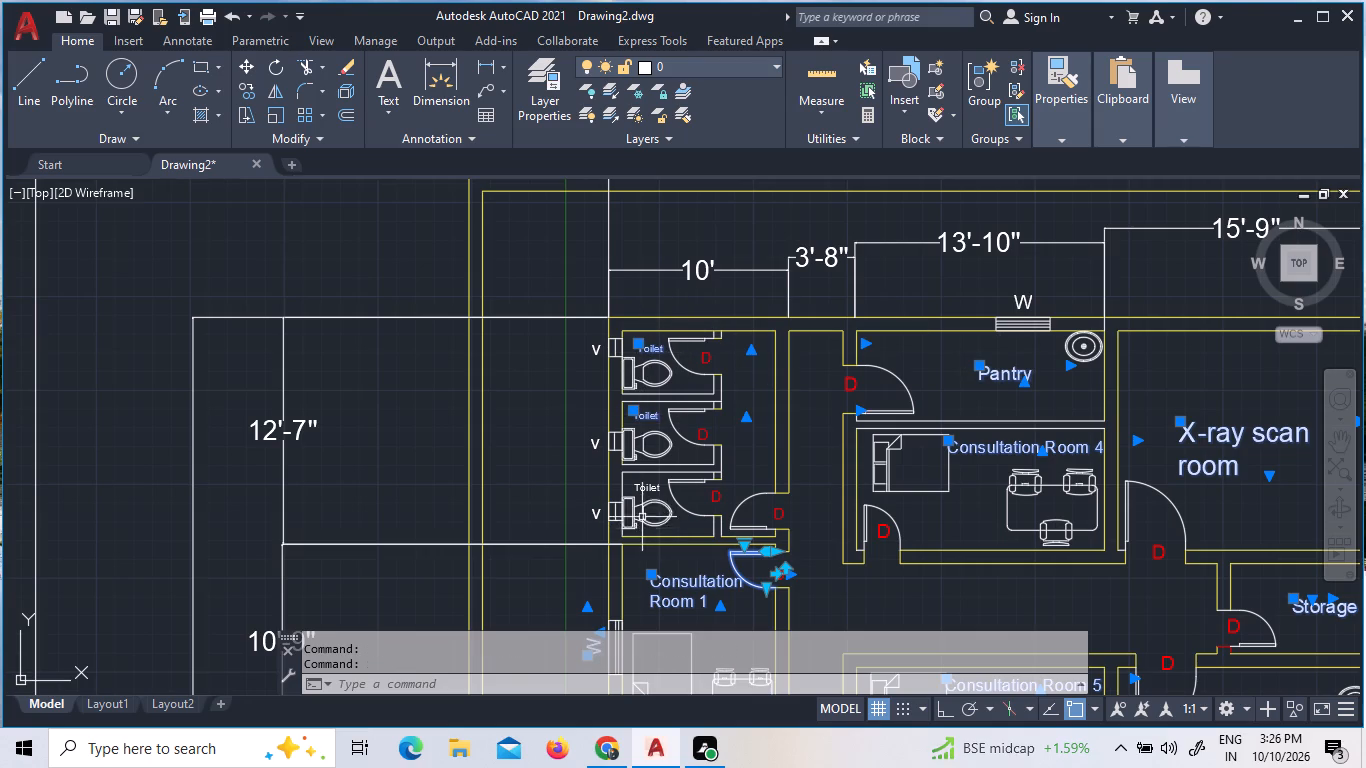
left_click(653, 492)
scroll(797, 360, "down", 3)
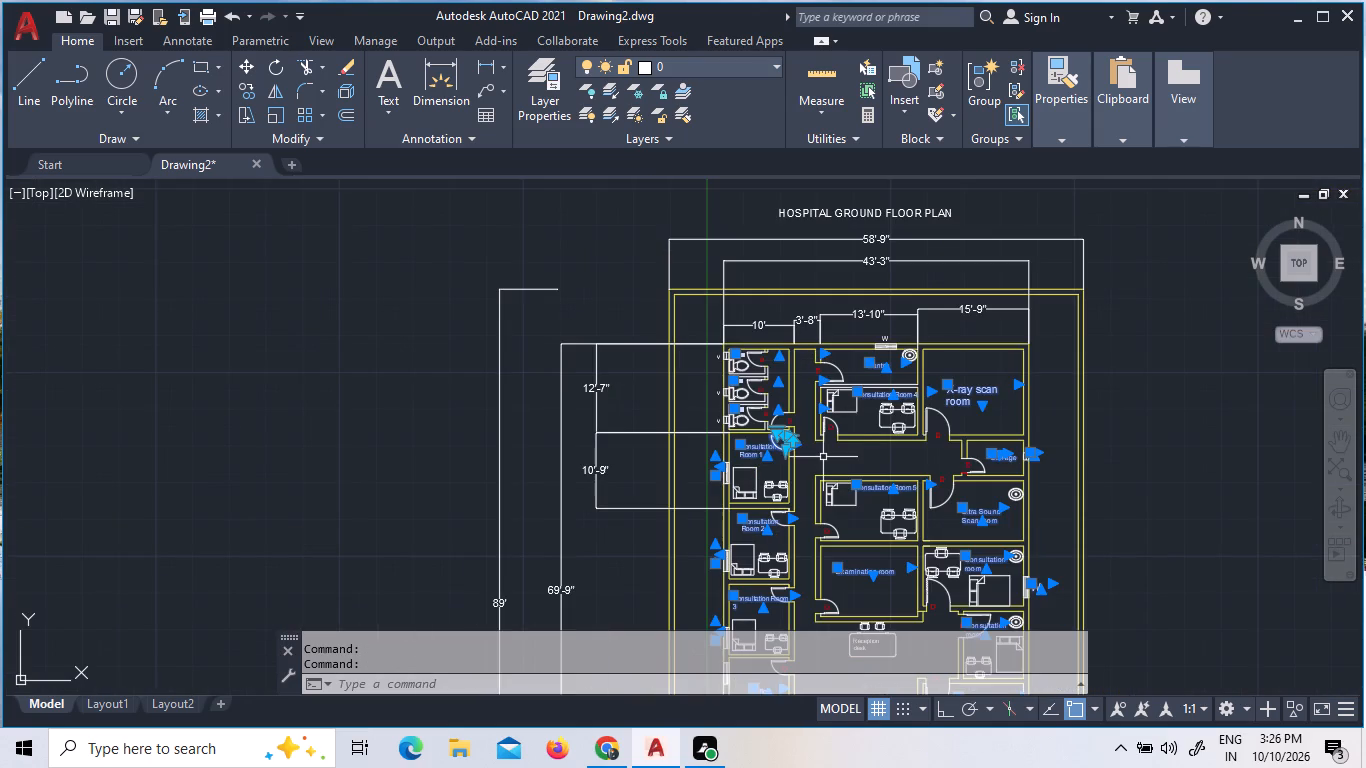
Add the Reception desk label to the selection.
scroll(883, 543, "down", 6)
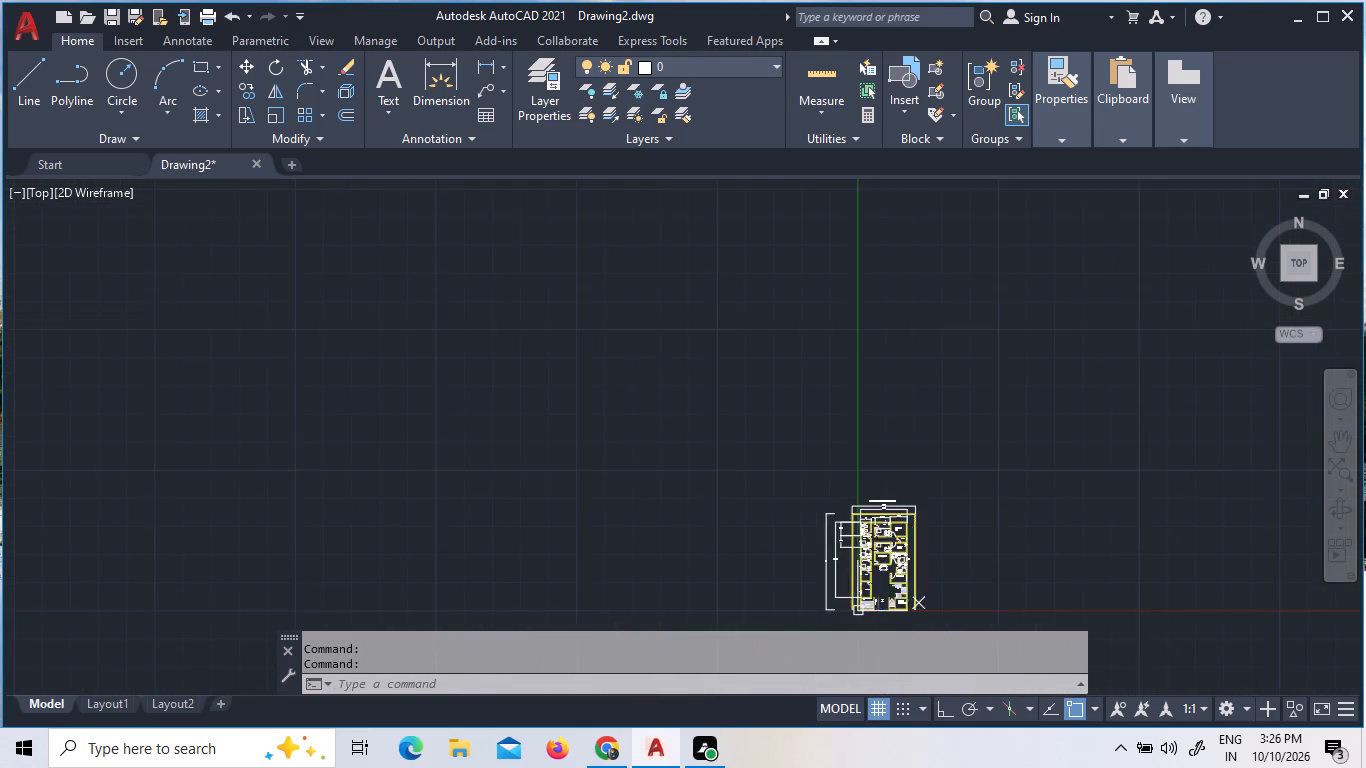
scroll(898, 567, "up", 5)
scroll(898, 530, "down", 4)
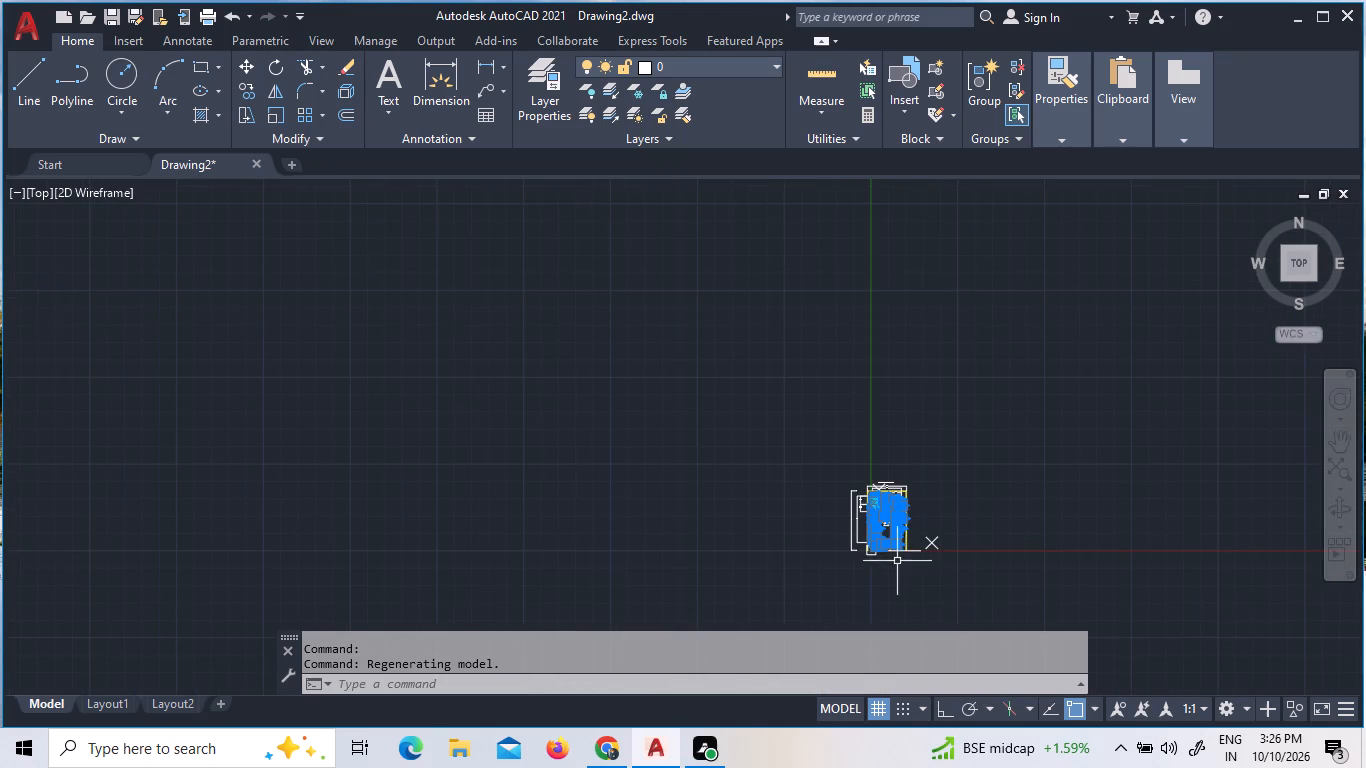
scroll(904, 541, "up", 8)
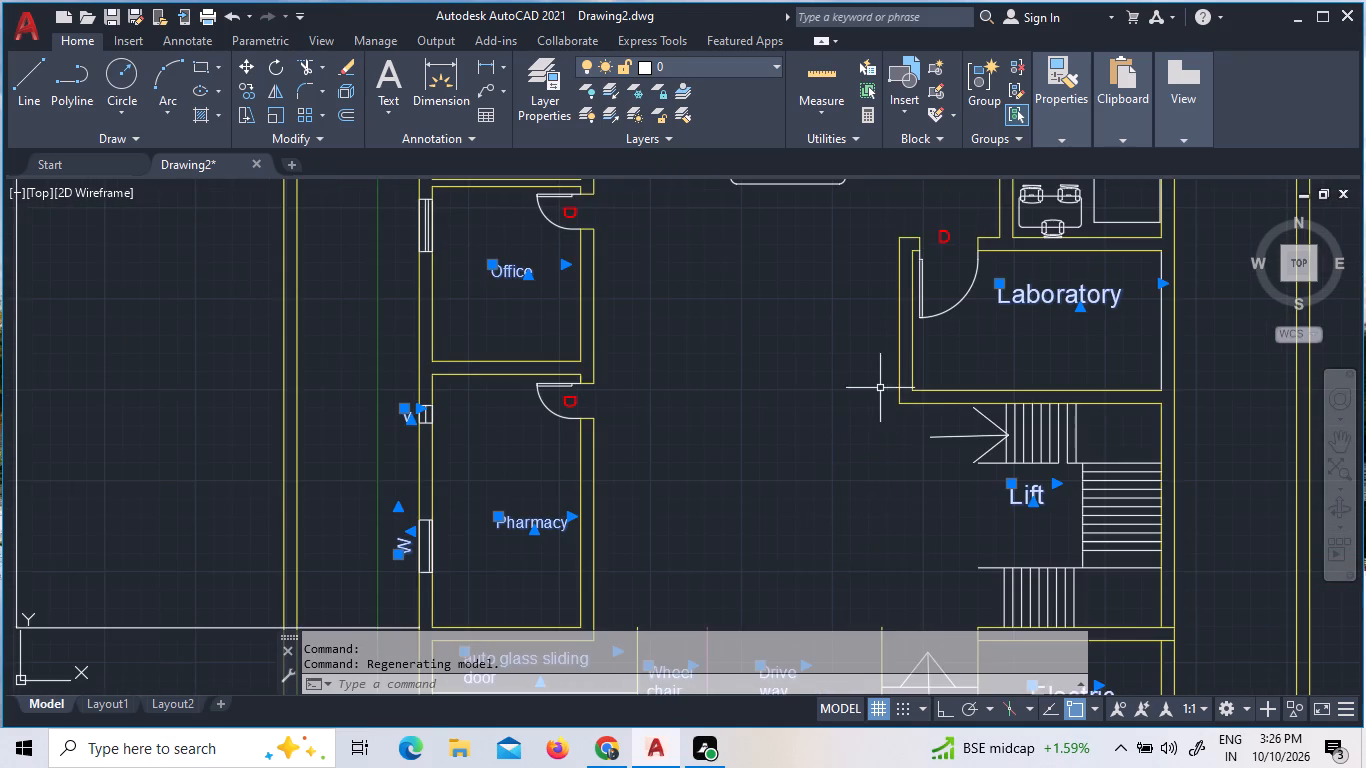
scroll(884, 397, "down", 2)
scroll(865, 310, "up", 3)
left_click(829, 285)
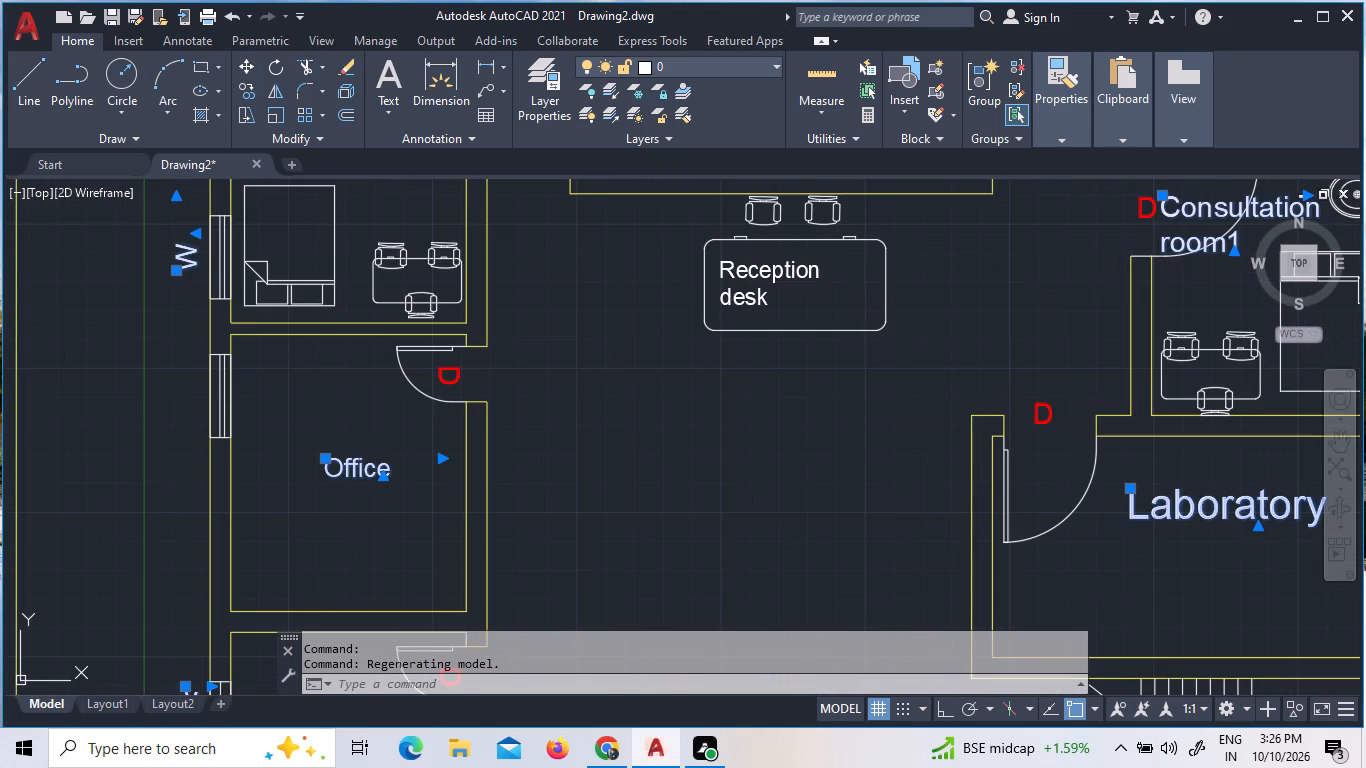
left_click(768, 252)
scroll(841, 246, "down", 4)
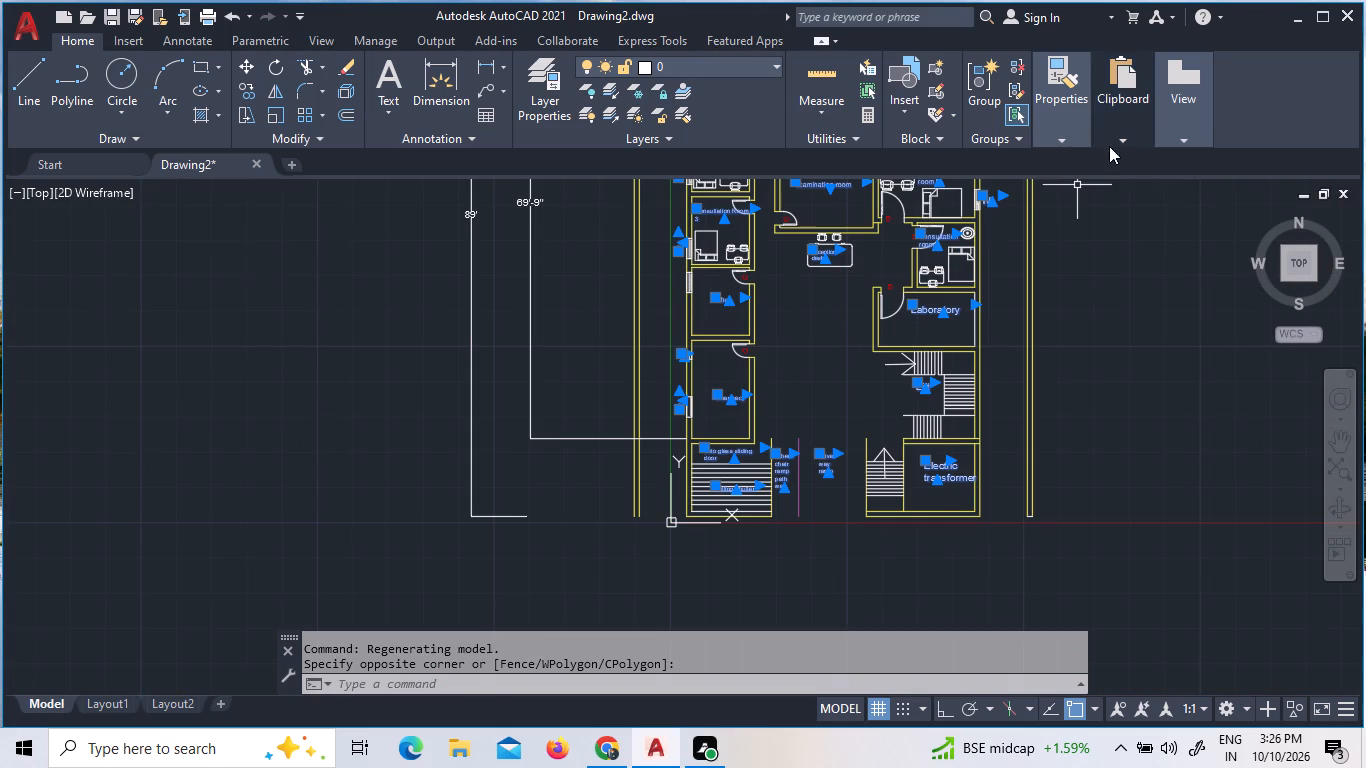
Set the colour of all the selected room, W and V labels to Green and clear the selection.
left_click(1083, 143)
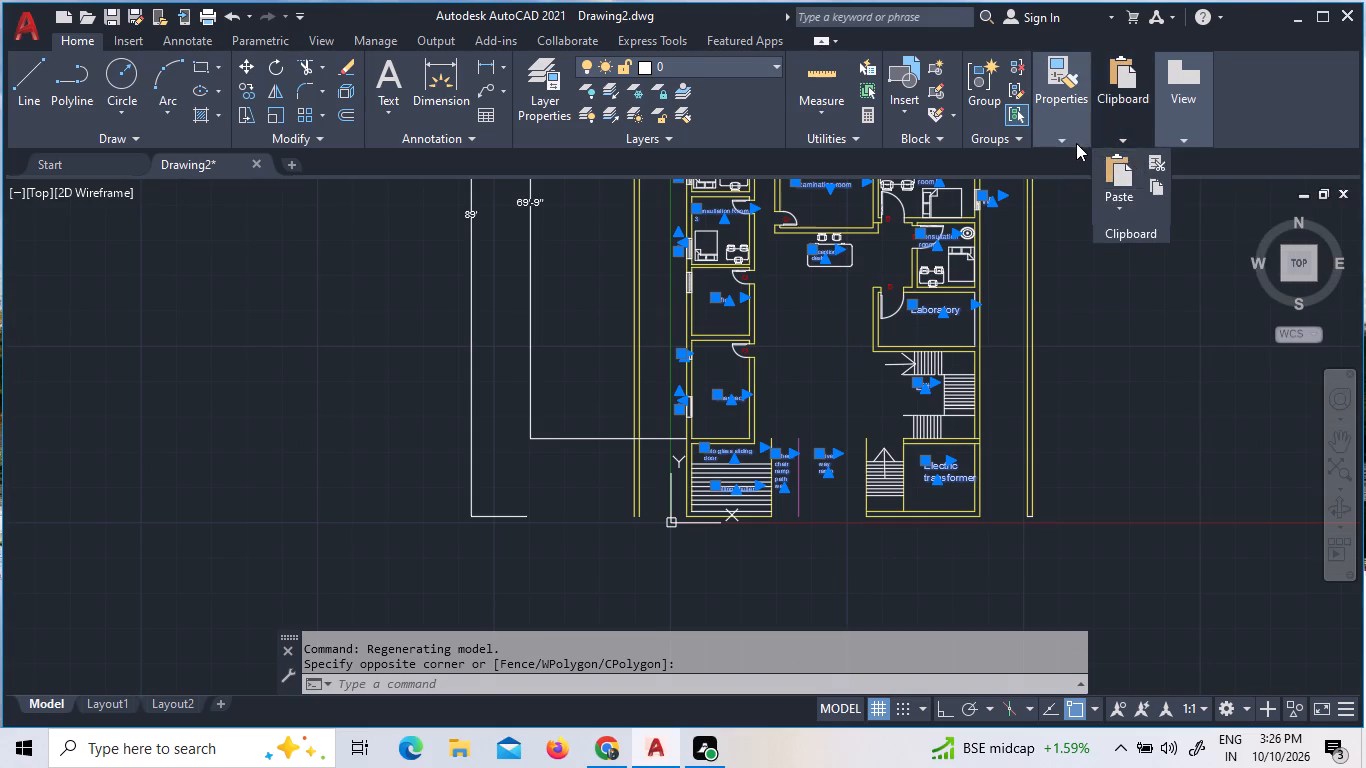
left_click(1075, 142)
left_click(1064, 129)
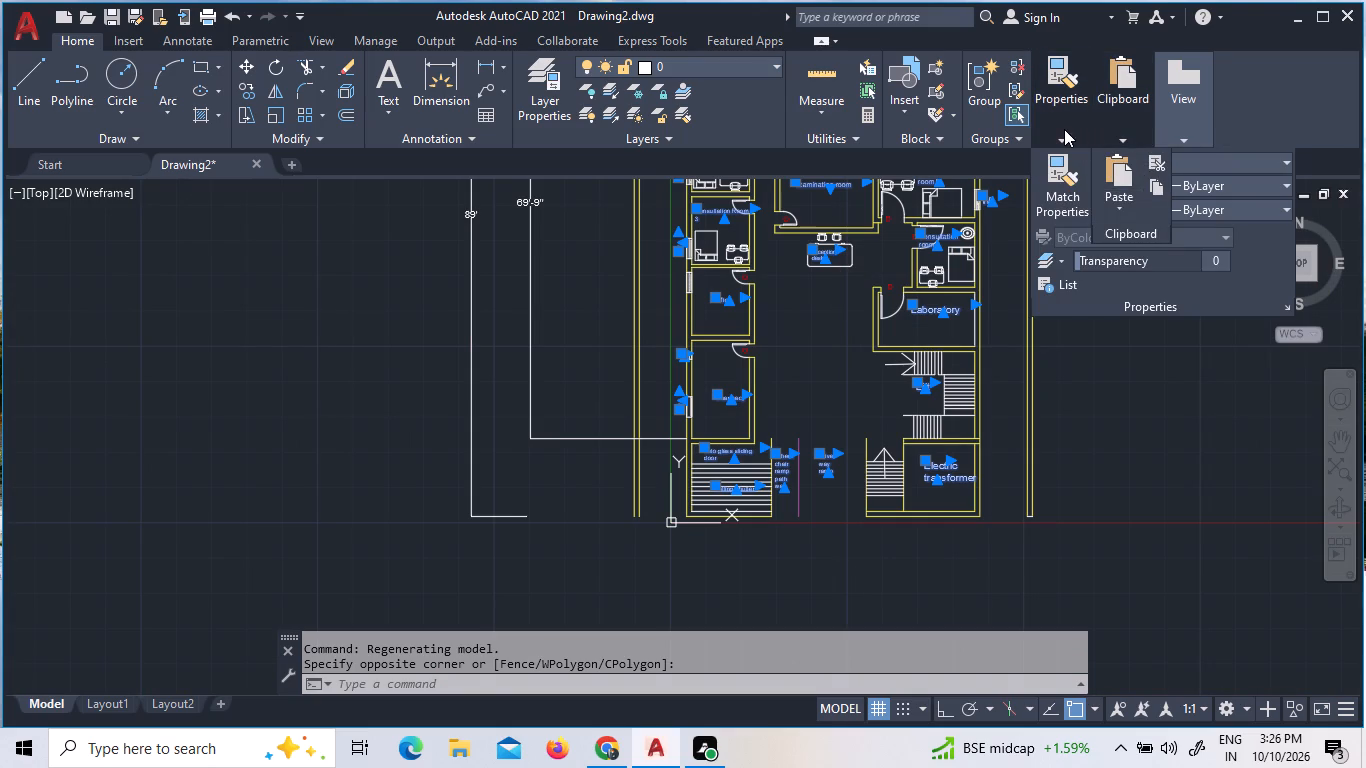
left_click(1282, 162)
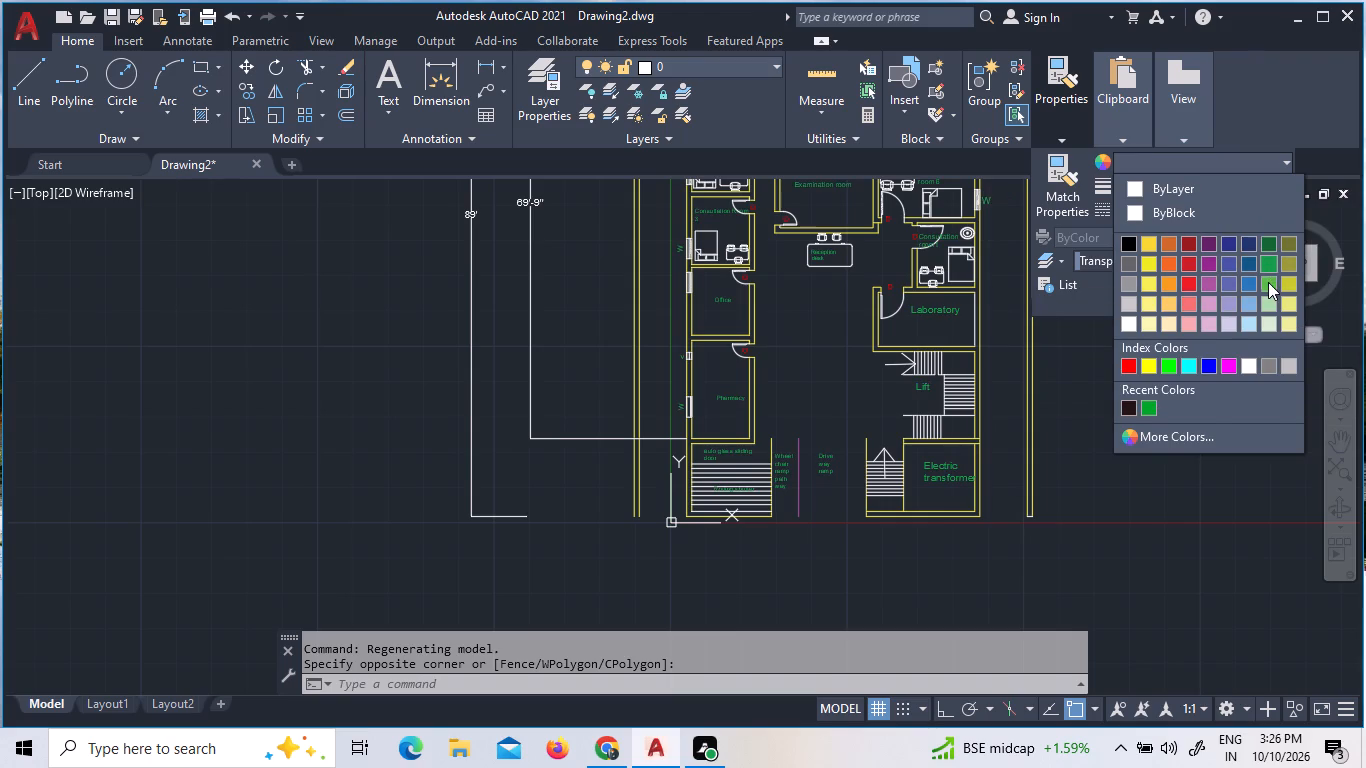
left_click(1161, 365)
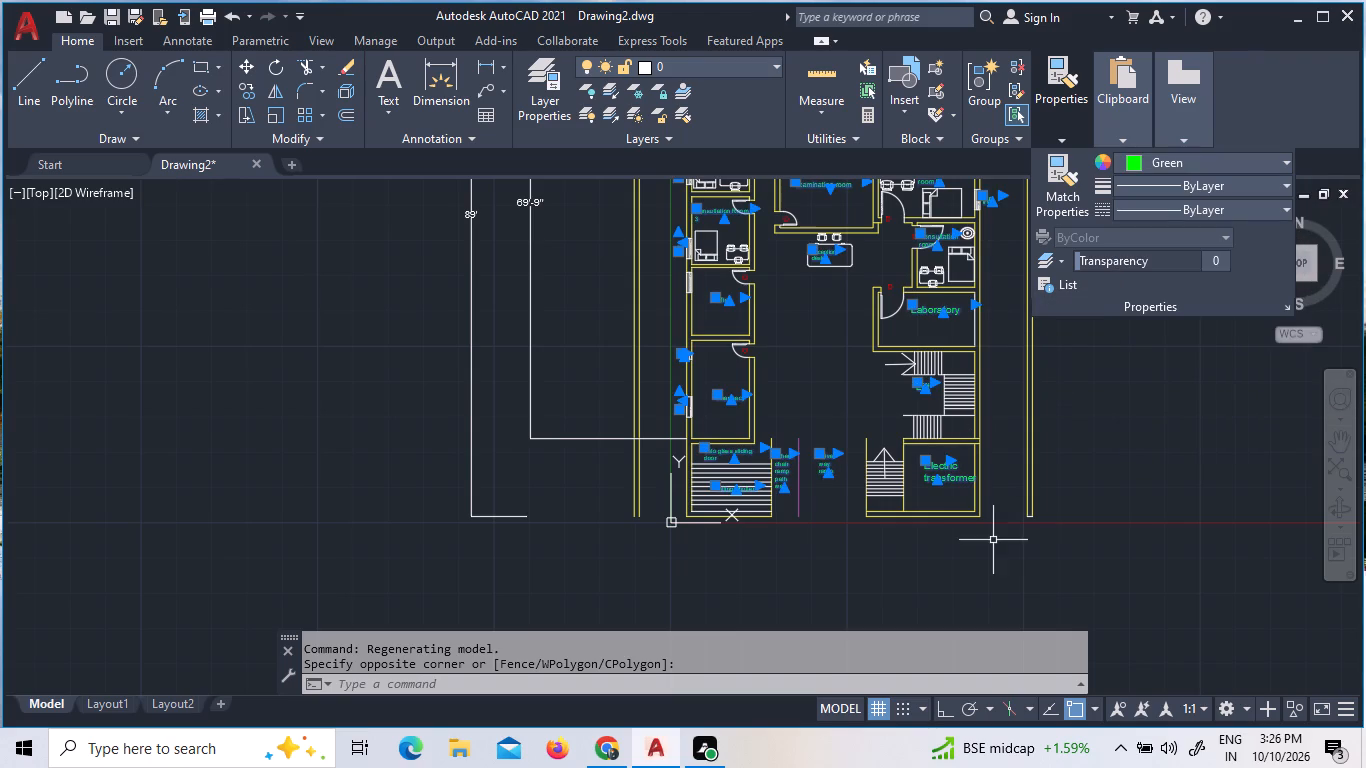
key("Escape")
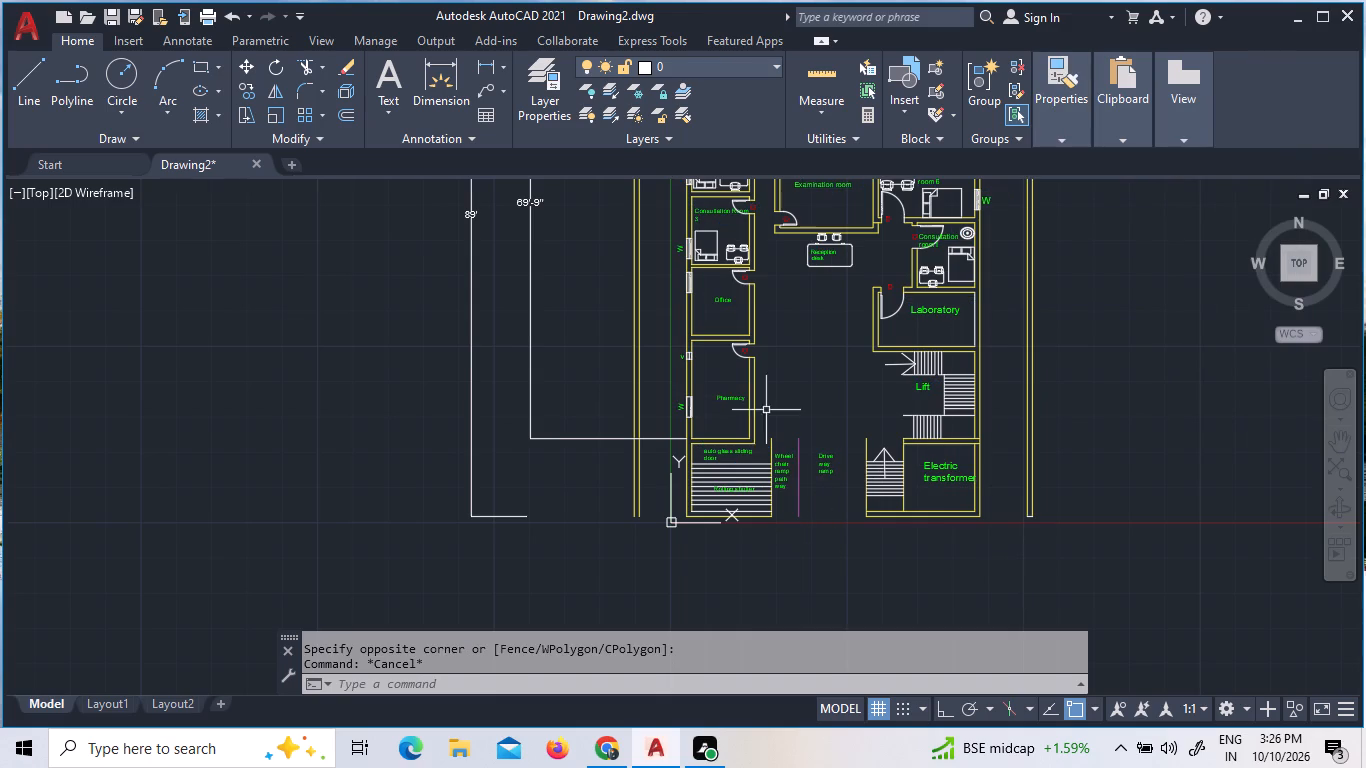
Copy the green W label beside Consultation Room 3 down to the Office window.
scroll(679, 248, "up", 5)
left_click(679, 248)
right_click(676, 246)
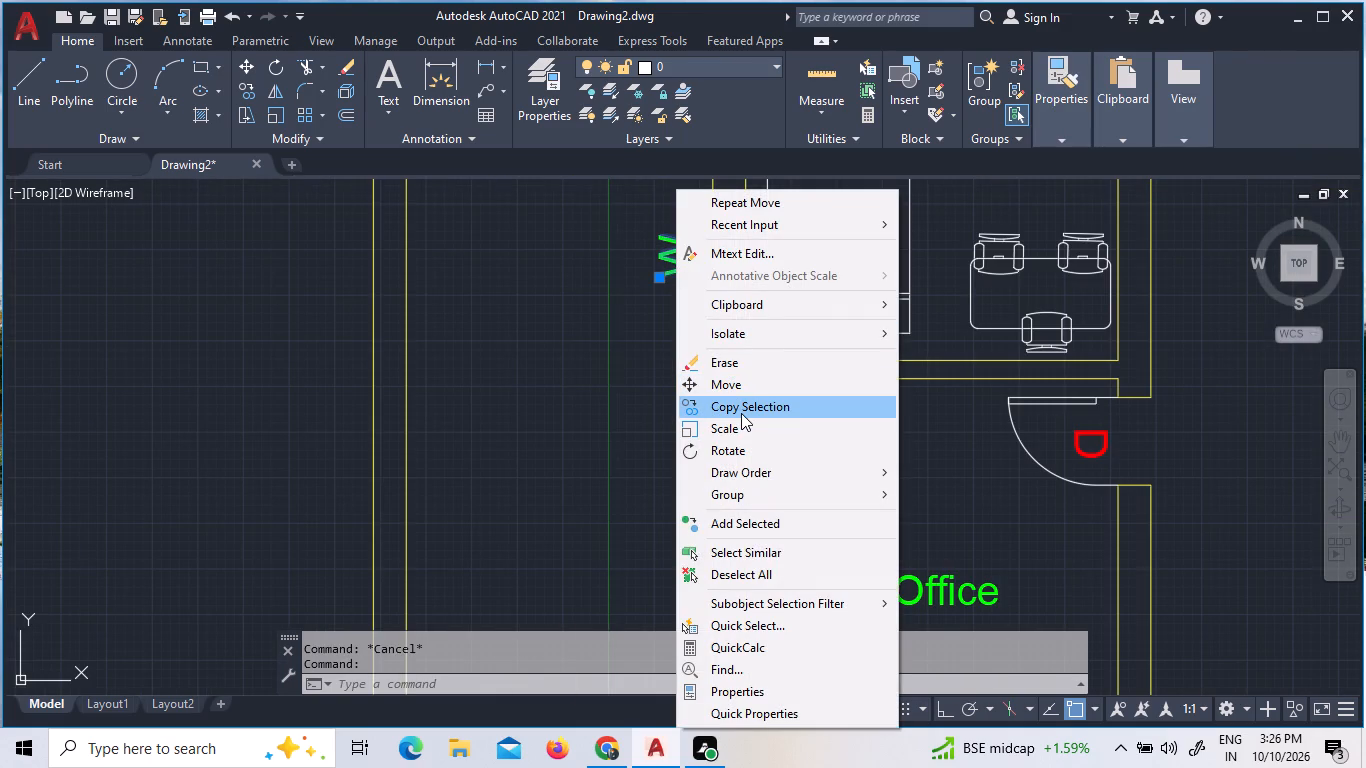
left_click(741, 413)
left_click(748, 376)
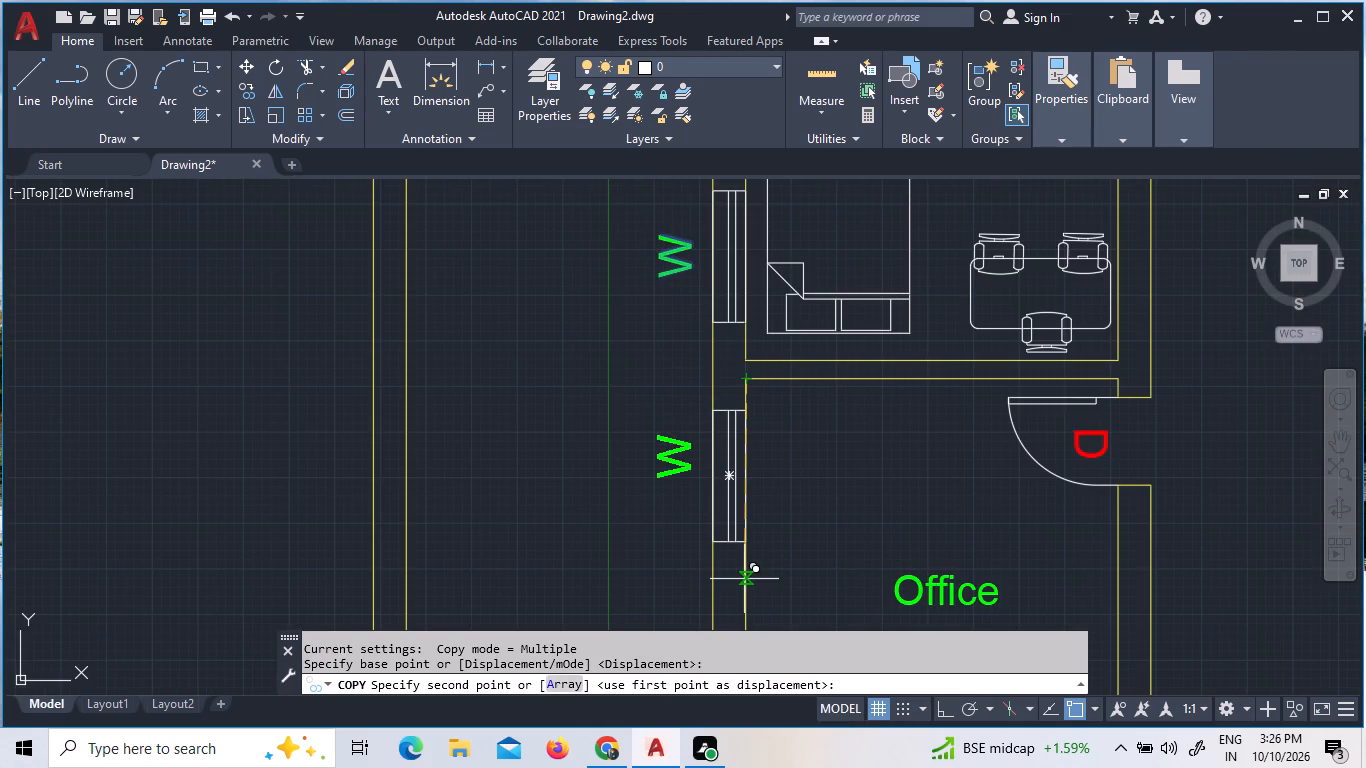
left_click(744, 579)
scroll(782, 549, "down", 5)
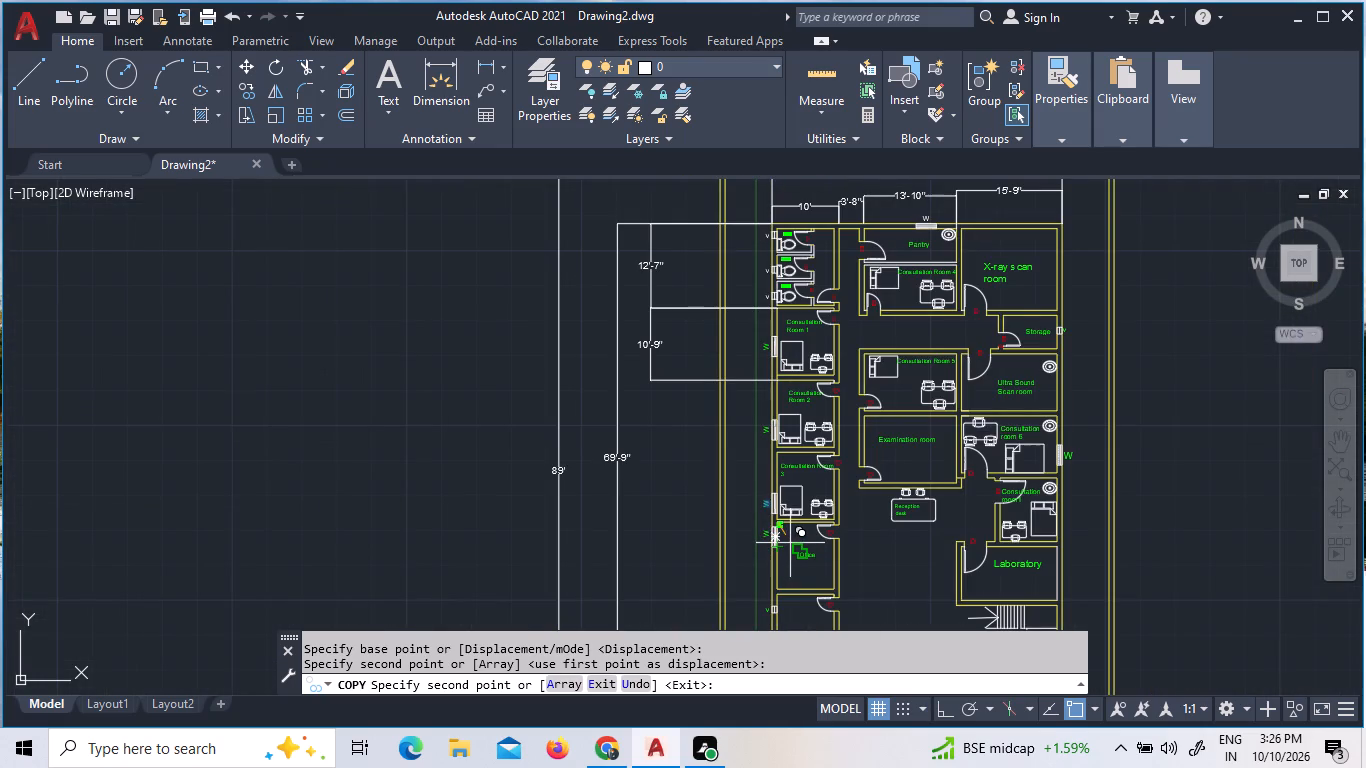
key("Escape")
scroll(745, 228, "up", 4)
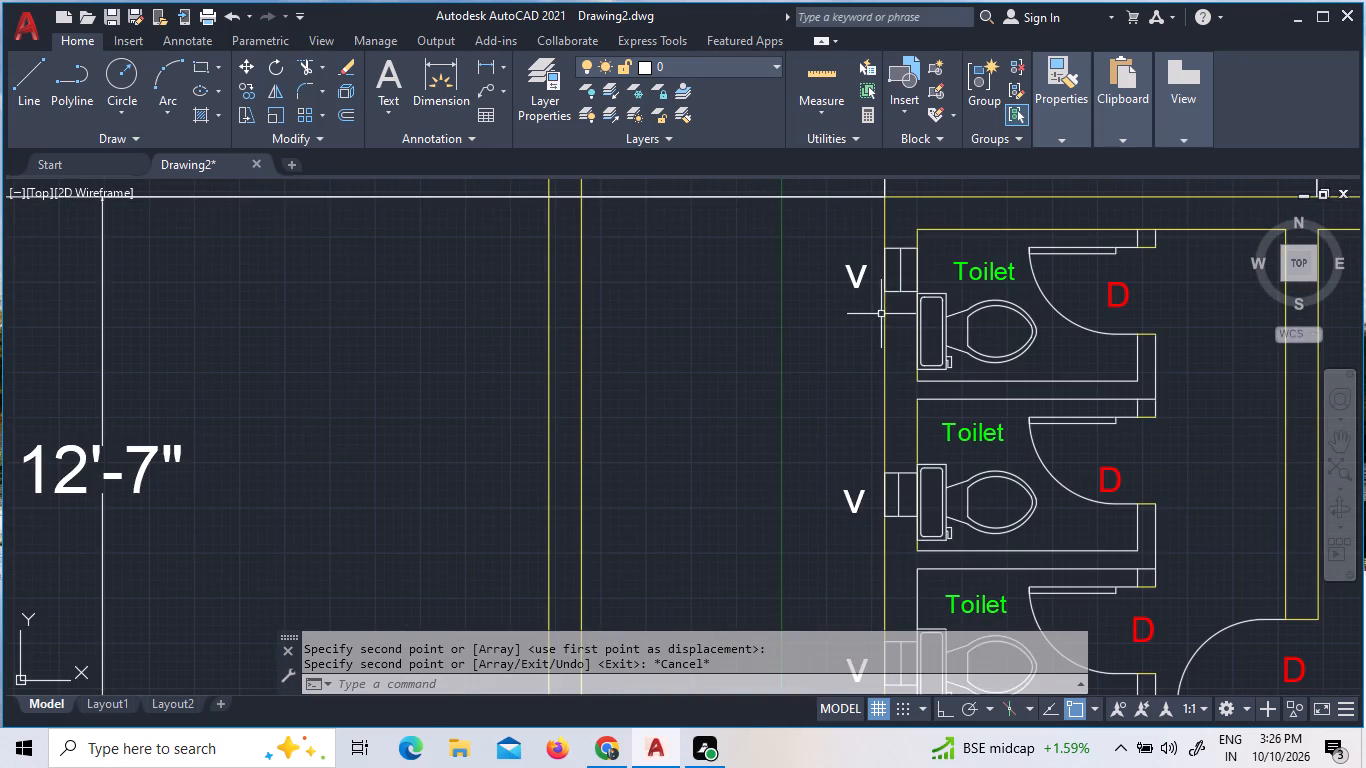
Set the colour of the three white V labels beside the Toilets to Green and clear the selection.
left_click(878, 287)
left_click(837, 269)
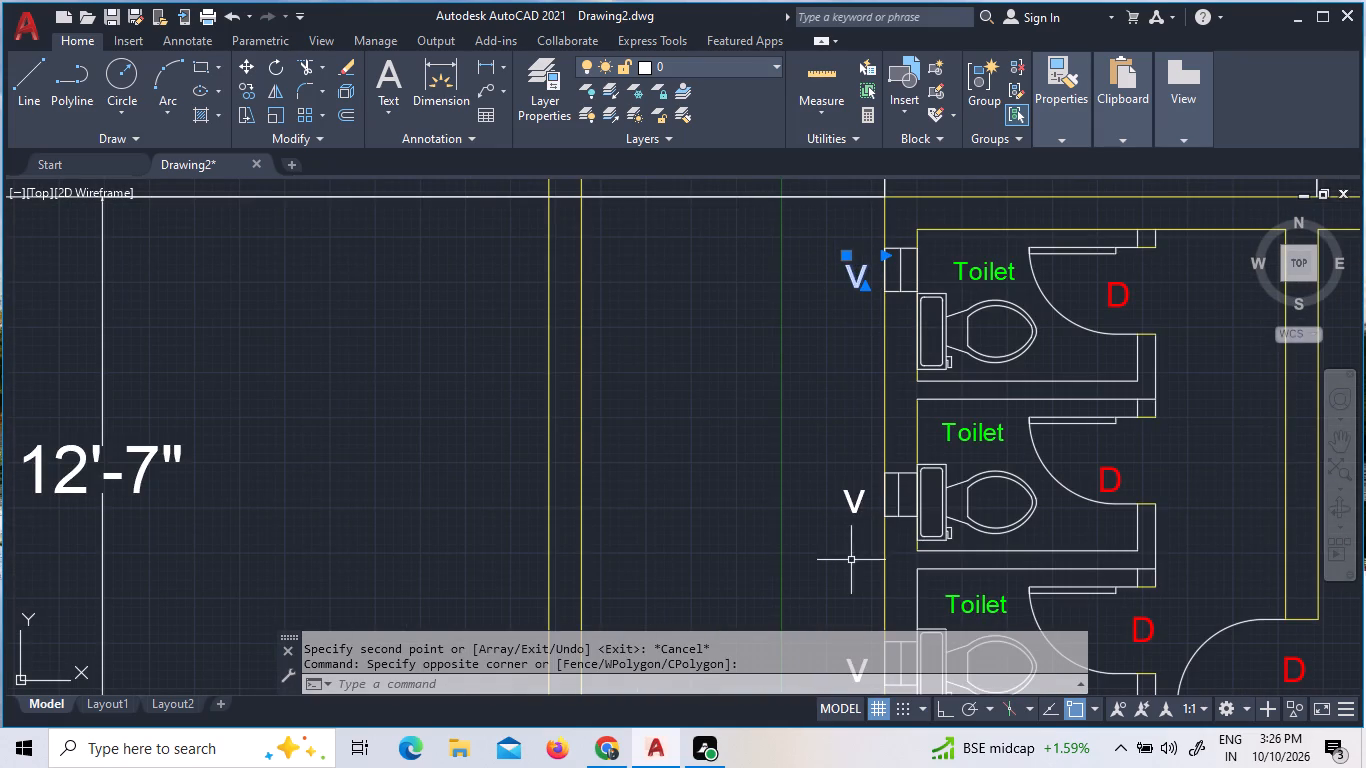
left_click(875, 516)
left_click(859, 499)
scroll(859, 497, "down", 2)
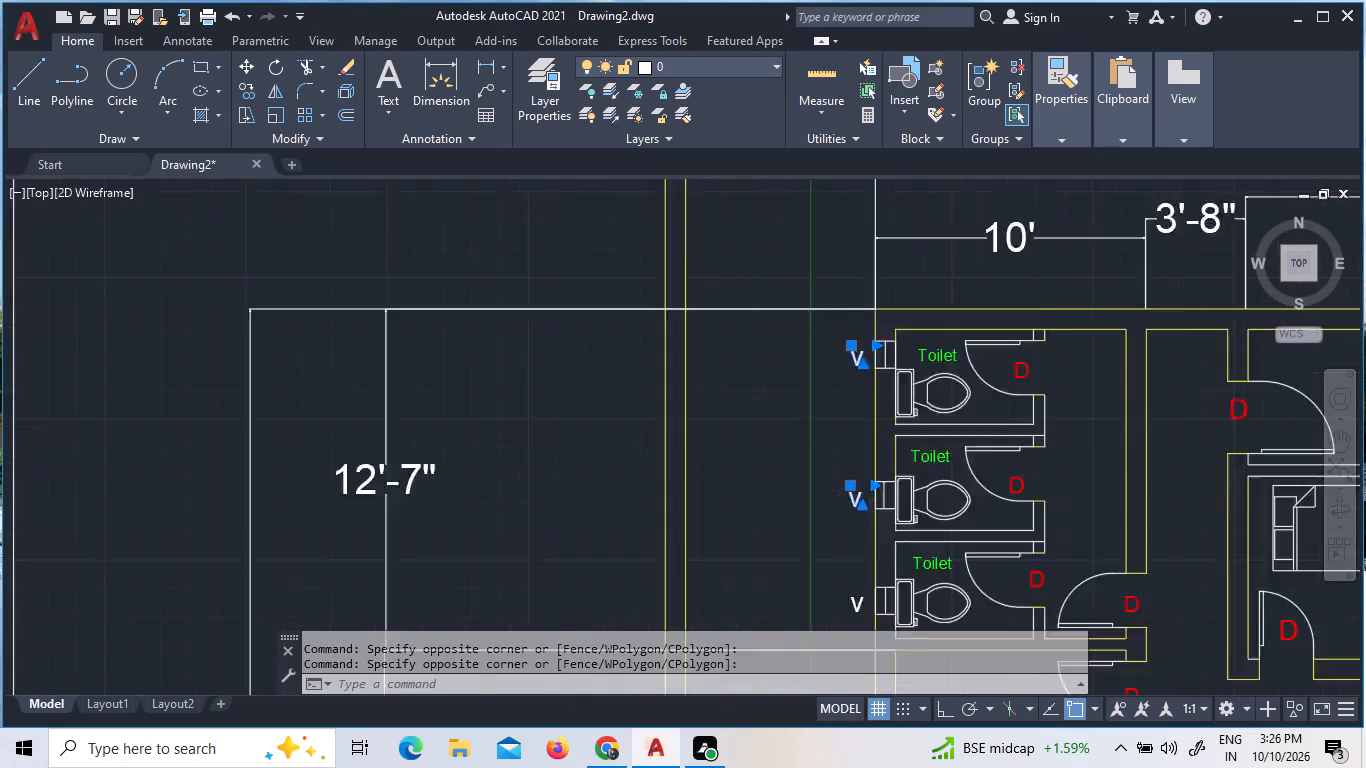
scroll(877, 562, "up", 4)
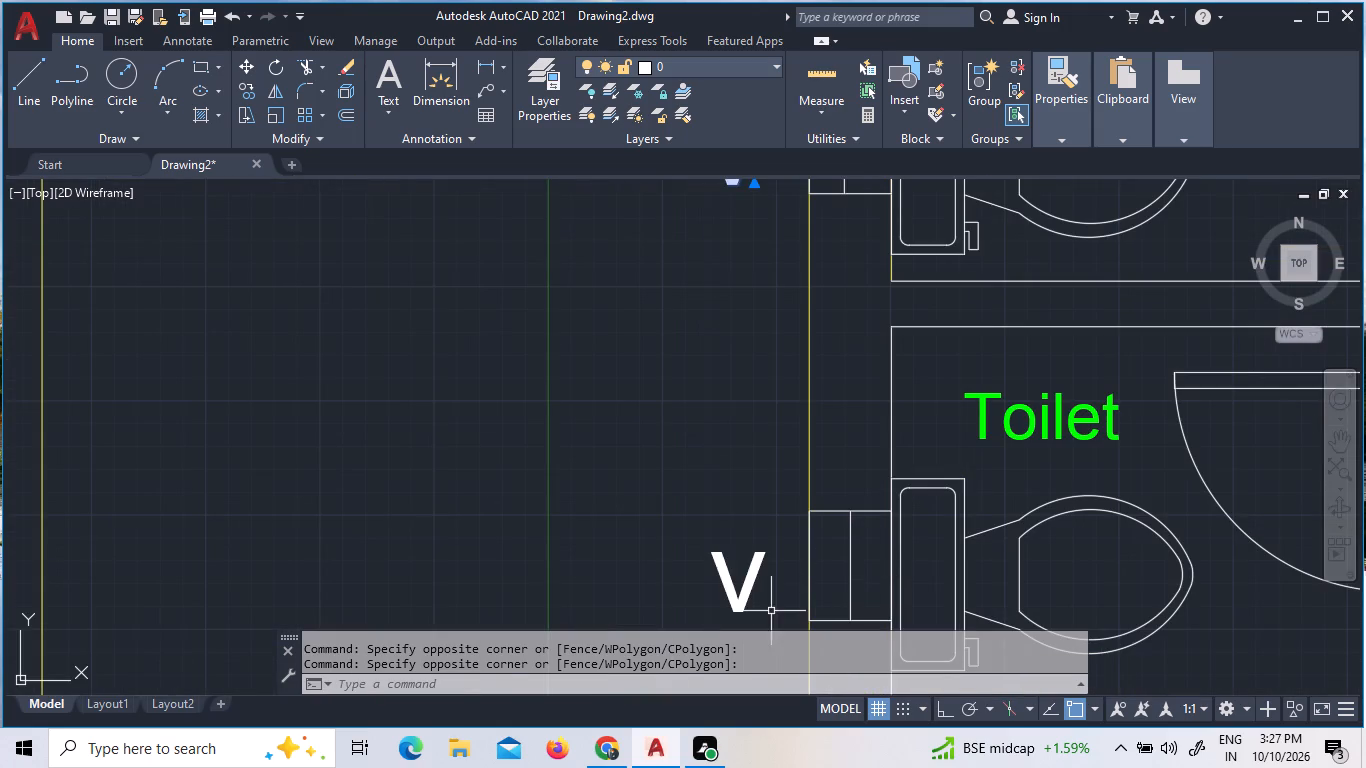
left_click(769, 610)
left_click(651, 497)
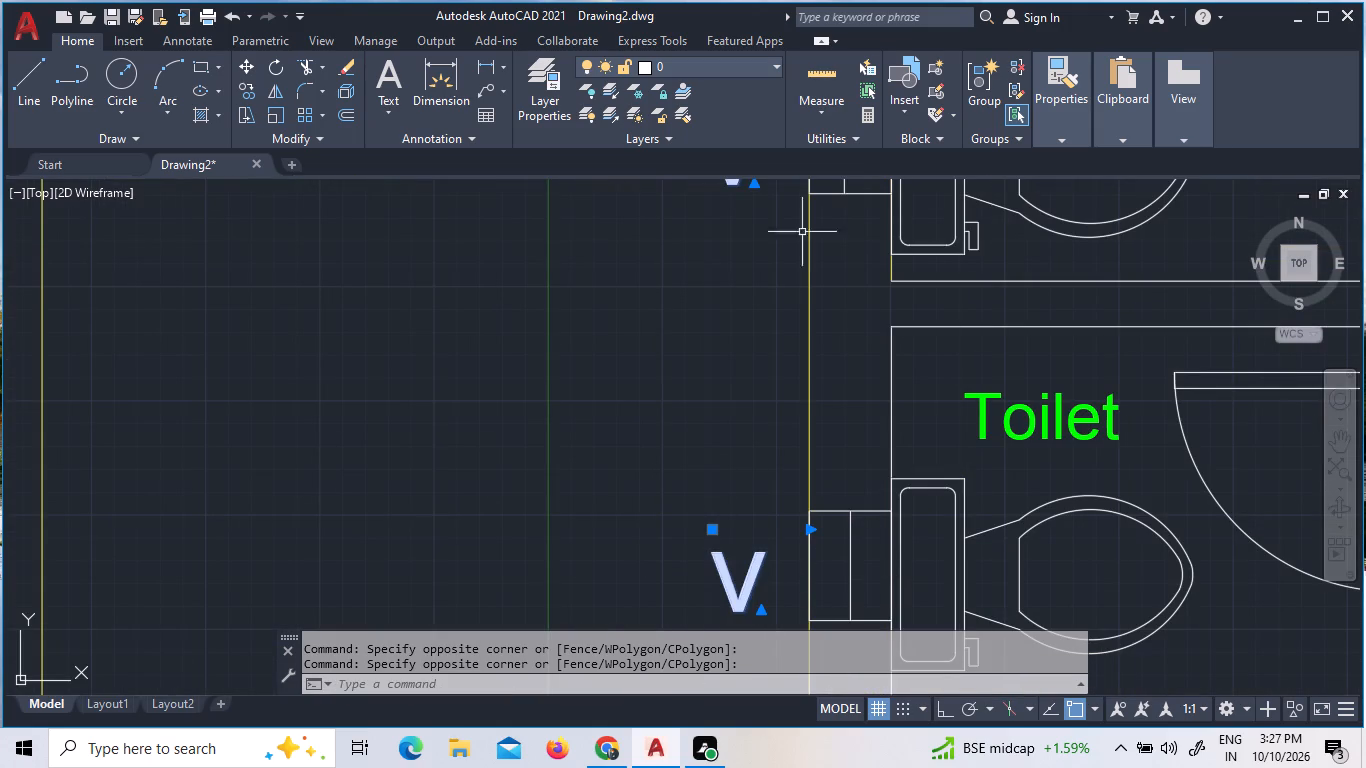
right_click(732, 266)
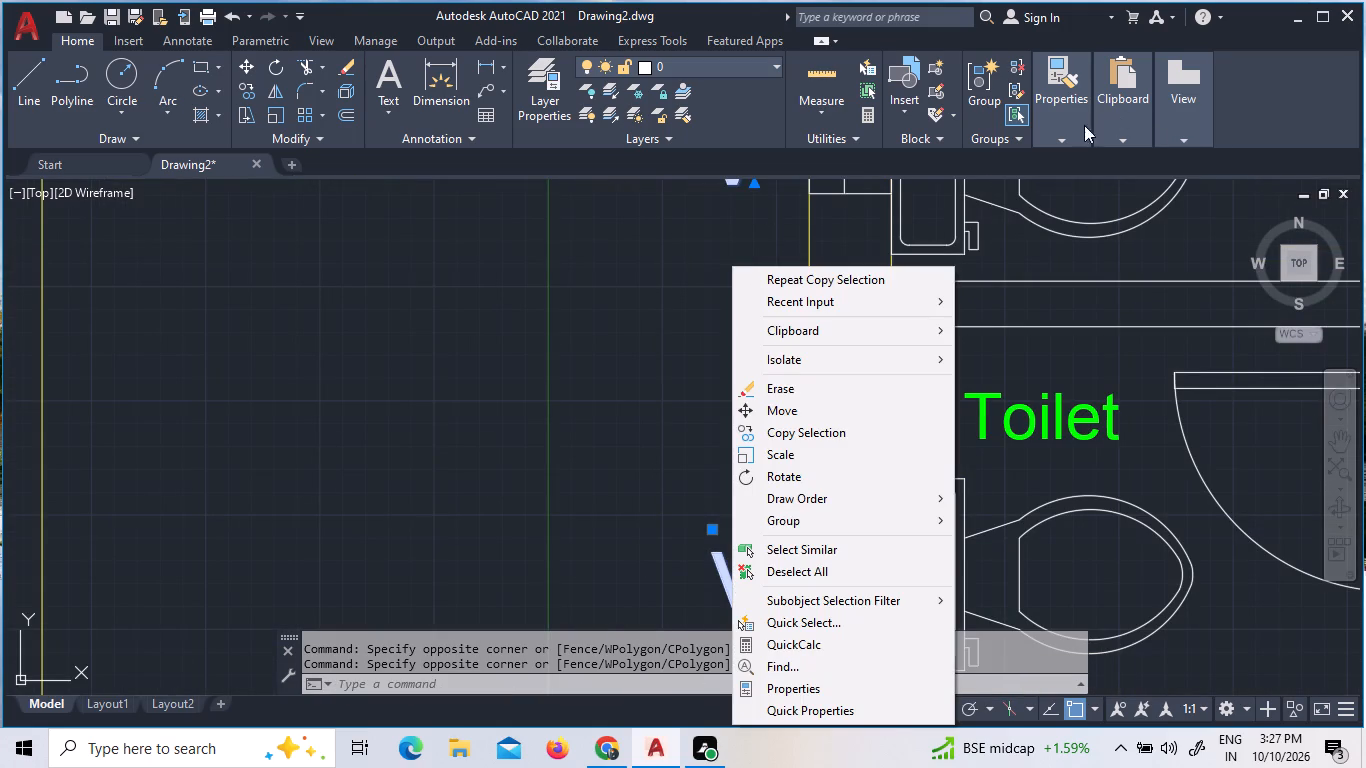
left_click(1076, 137)
left_click(1152, 171)
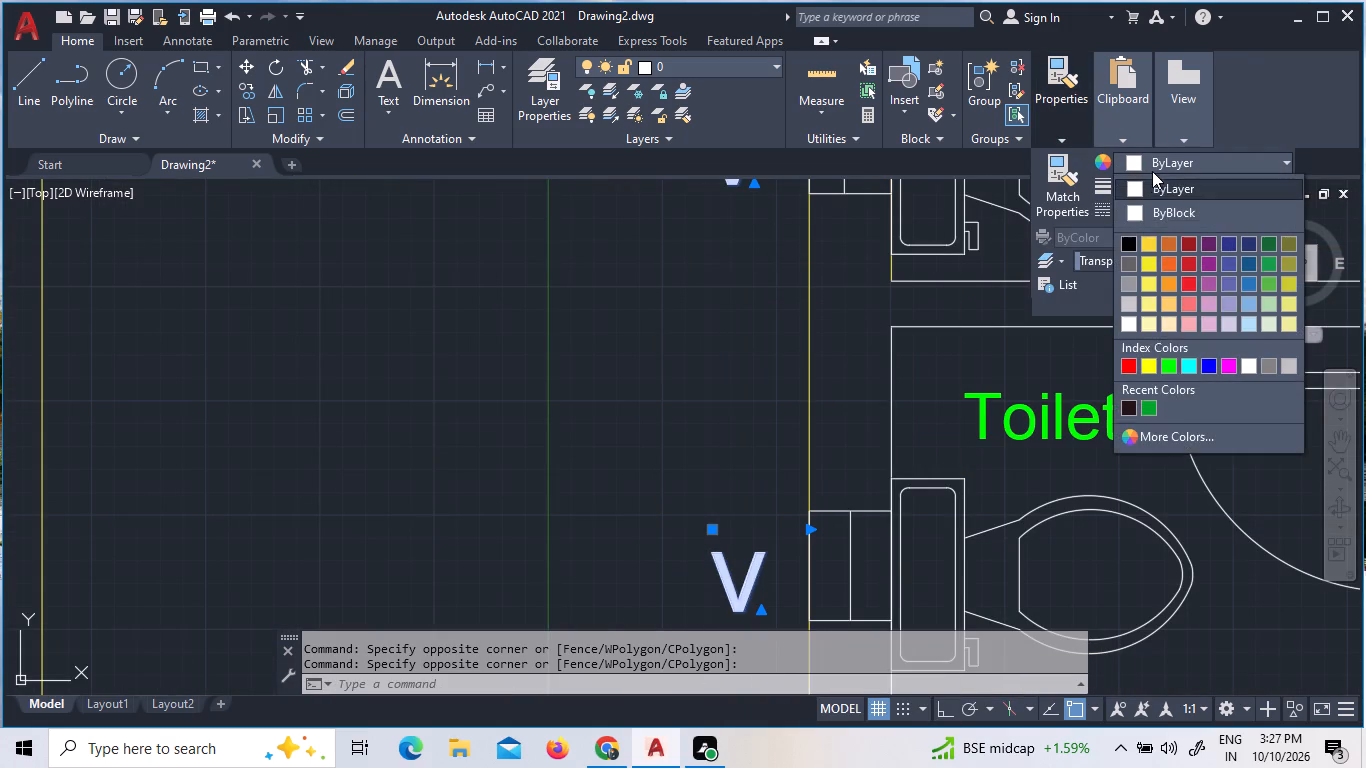
left_click(1172, 368)
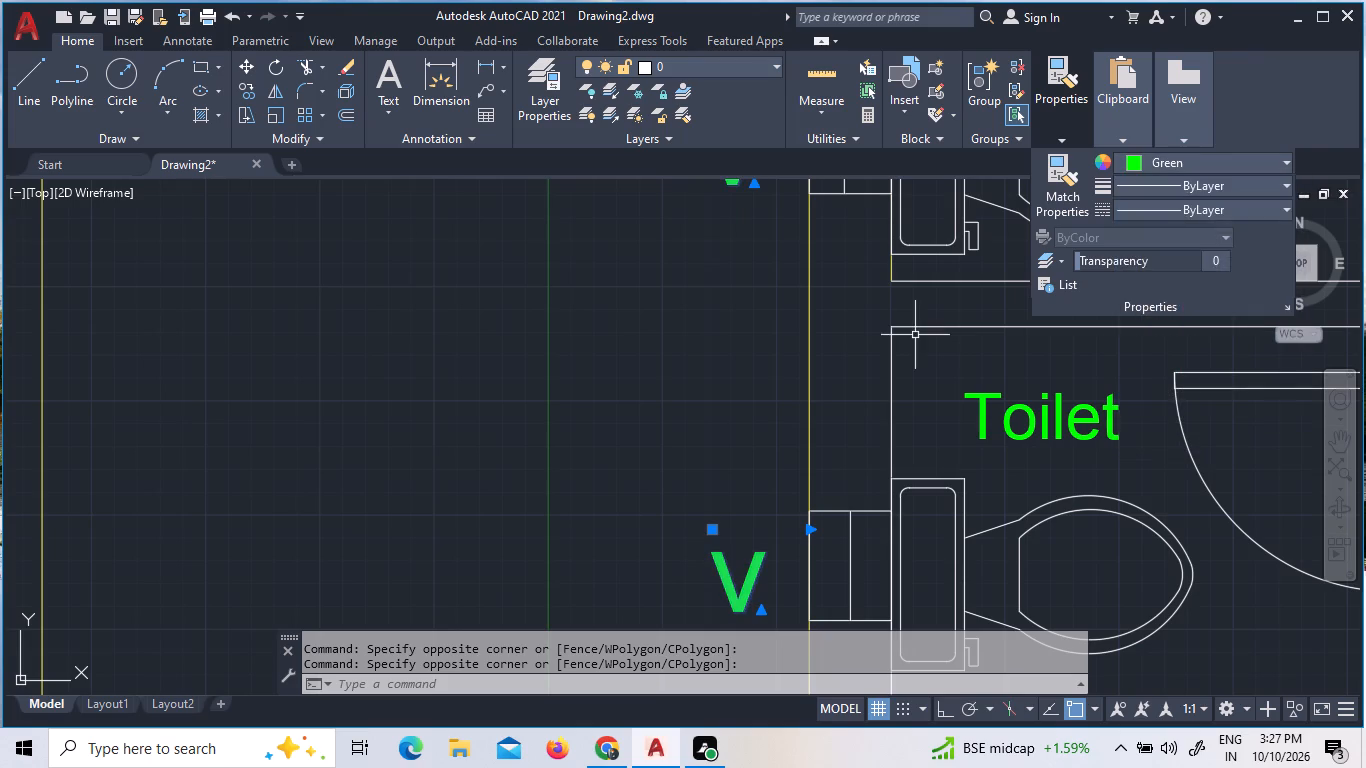
left_click(513, 301)
key("Escape")
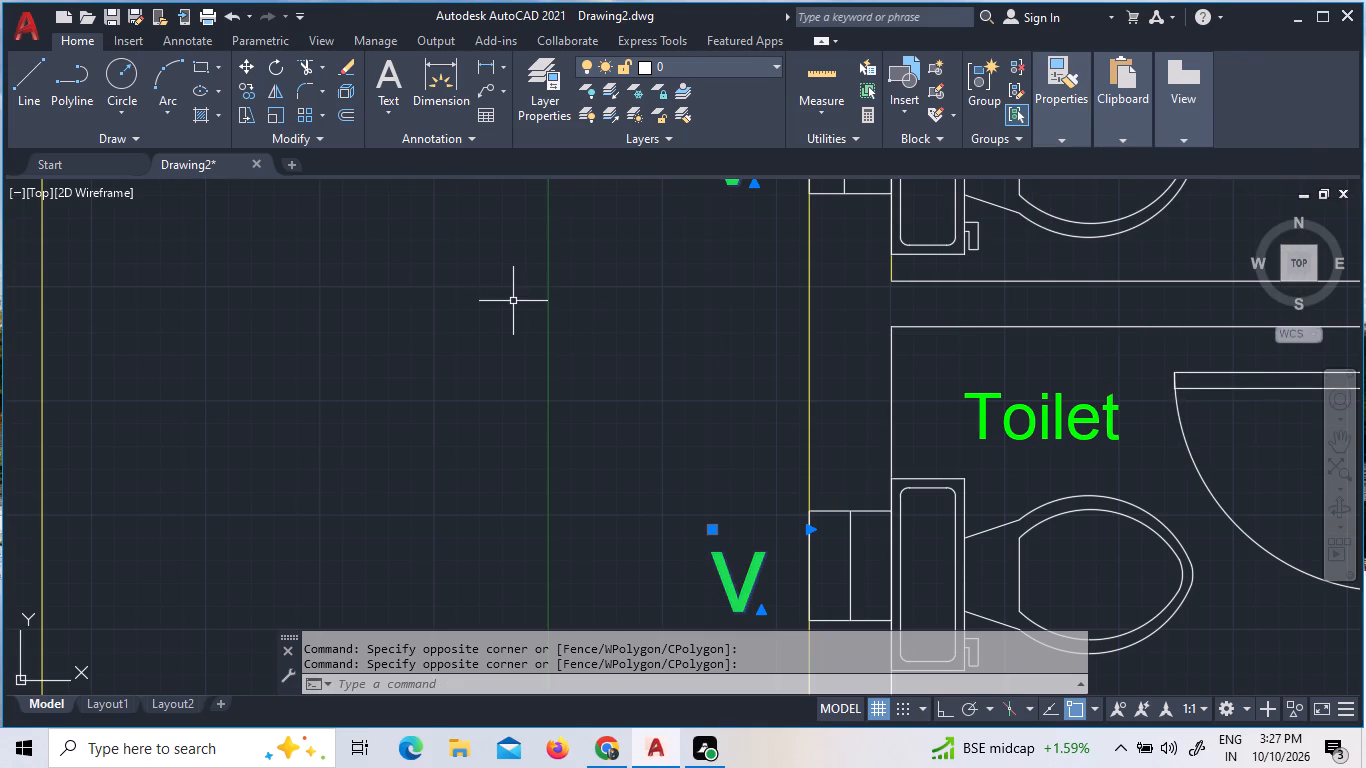
scroll(513, 301, "down", 5)
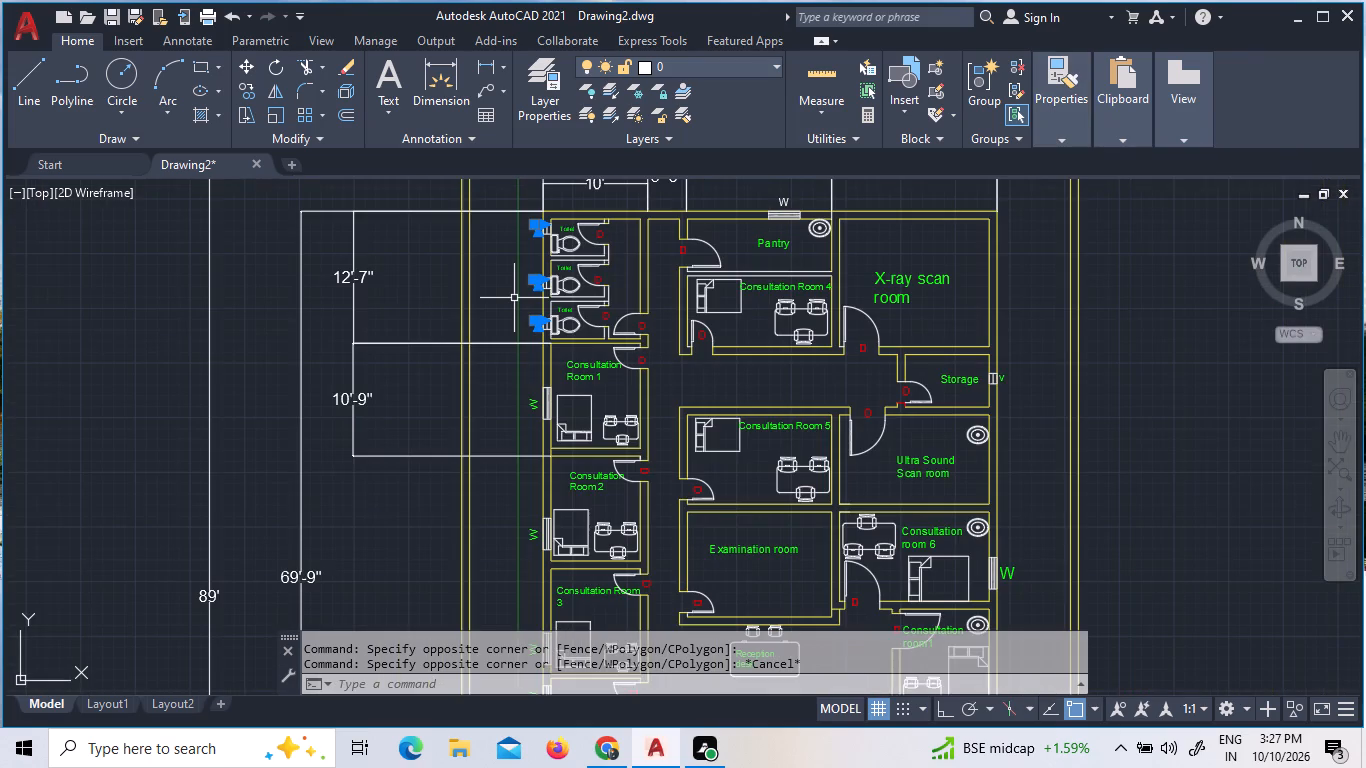
key("Escape")
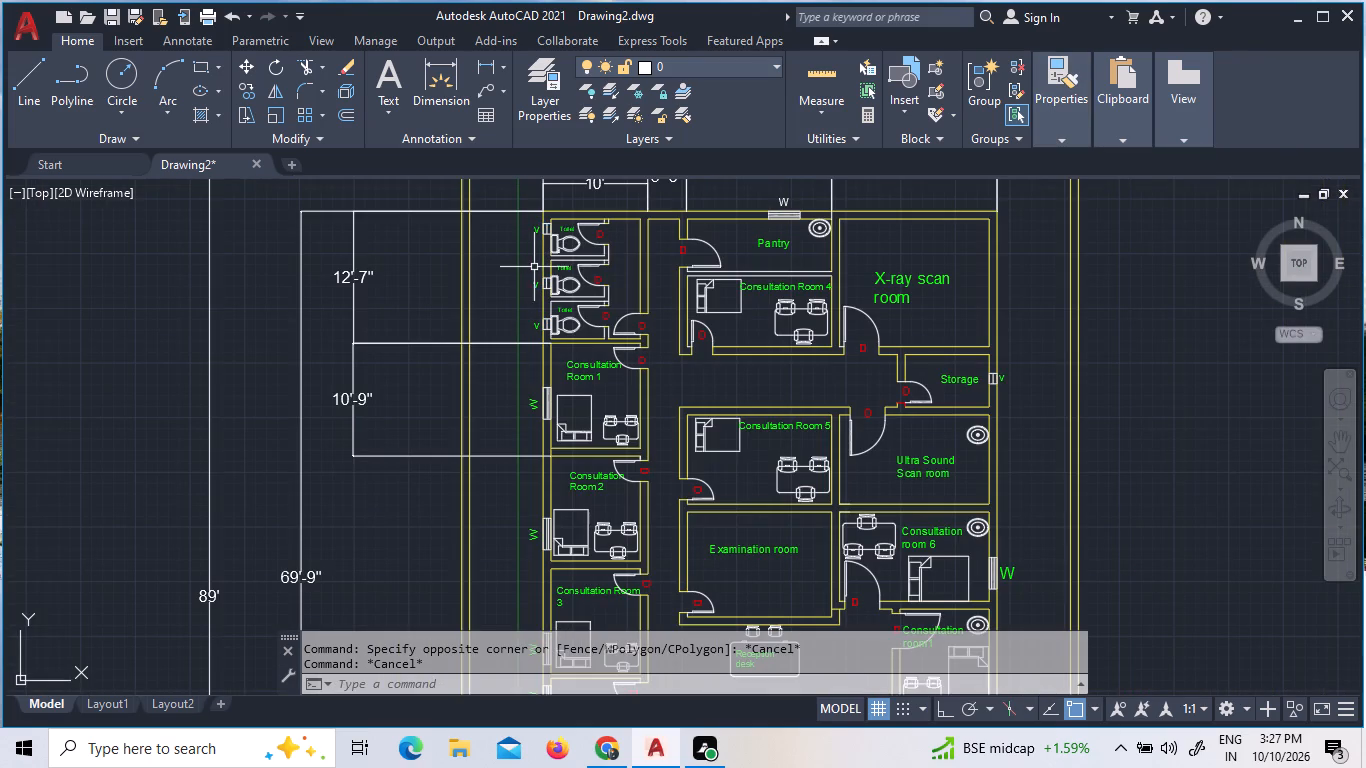
Set the colour of the W label above the Pantry window to Green.
left_click(786, 197)
left_click(1075, 127)
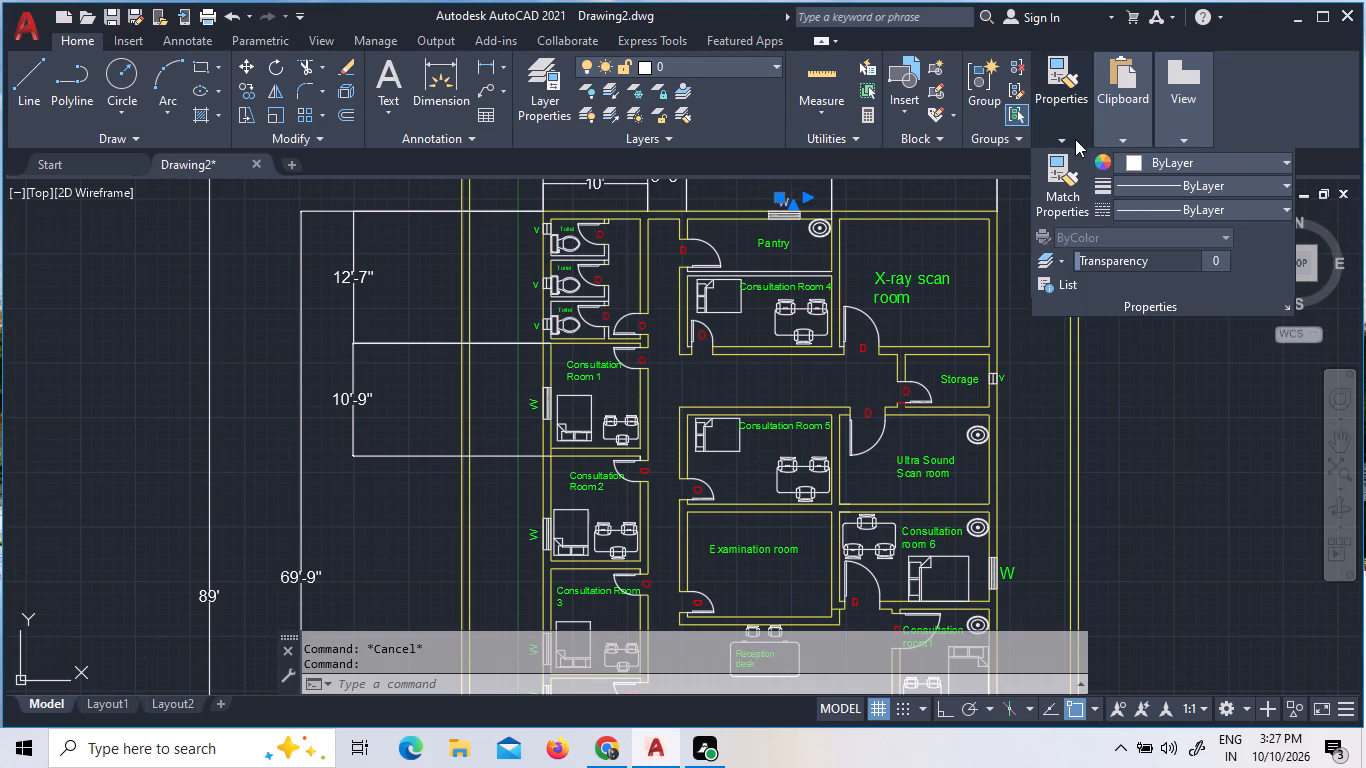
left_click(1191, 157)
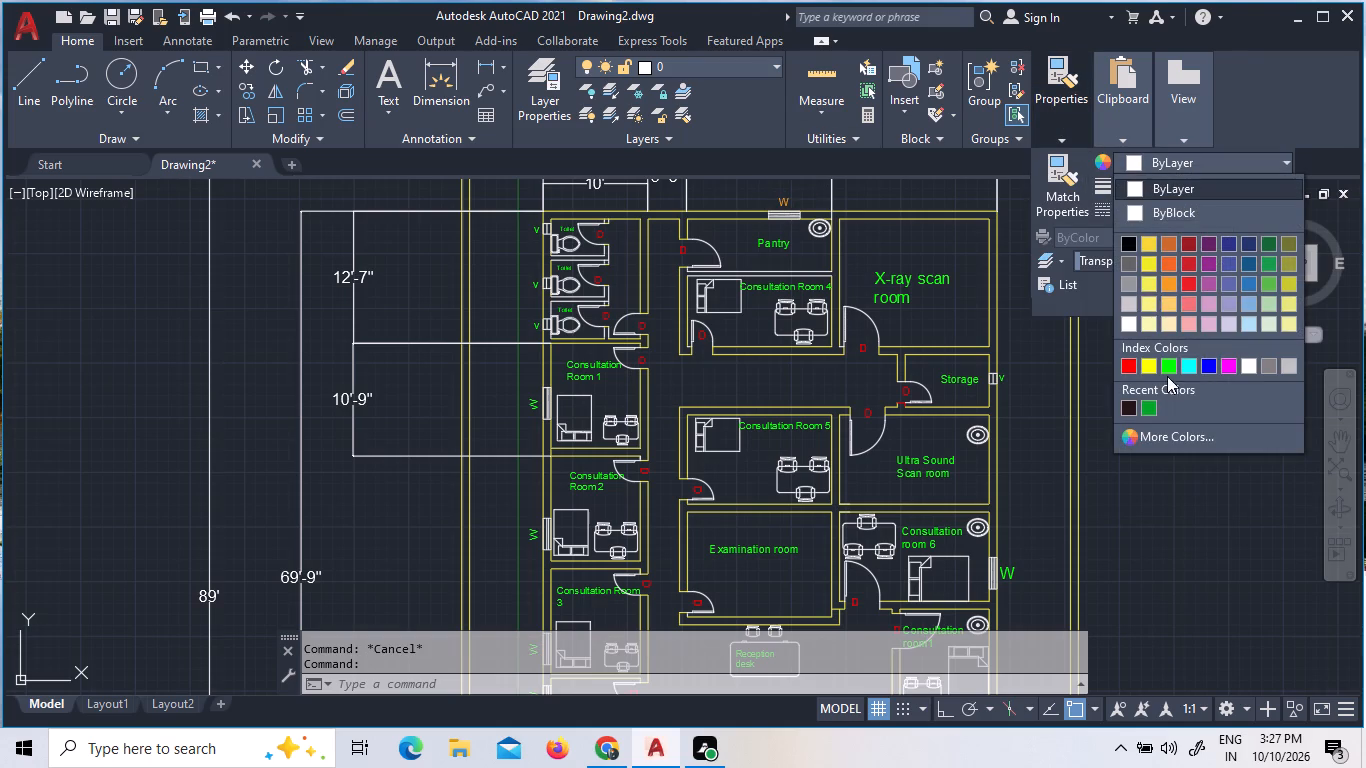
left_click(1176, 368)
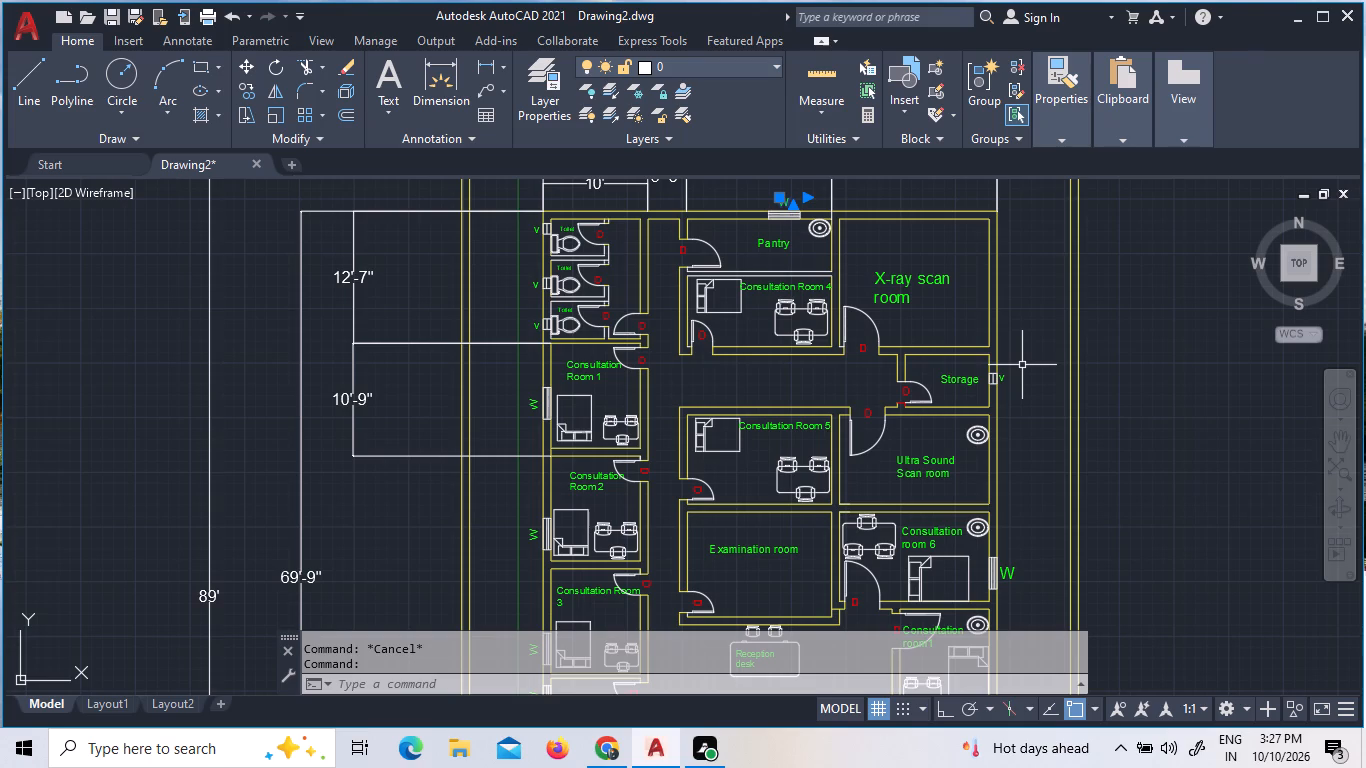
Erase the stray object in the empty area east of the building together with the still-selected Pantry W label.
scroll(1023, 364, "down", 2)
middle_click_drag(1030, 392, 1037, 265)
left_click(1167, 465)
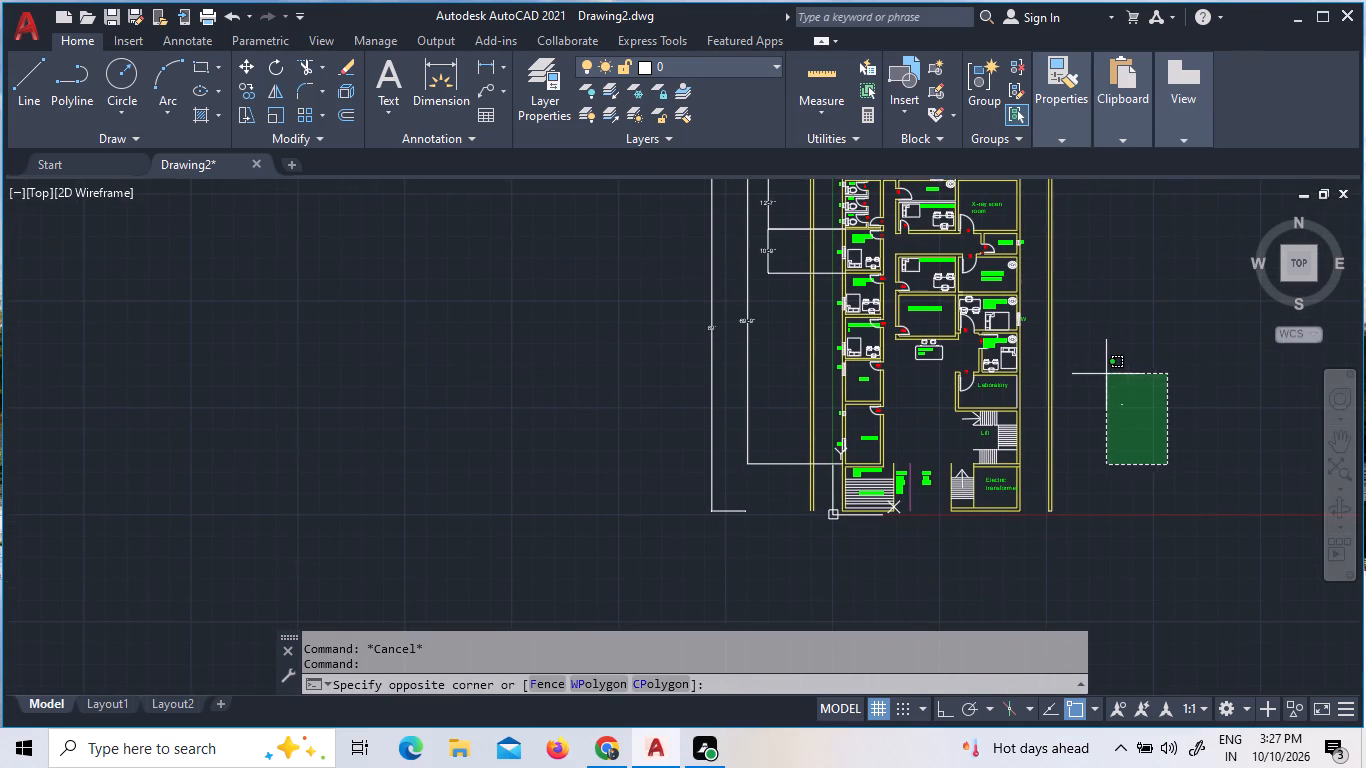
left_click(1106, 374)
right_click(1106, 374)
left_click(1195, 390)
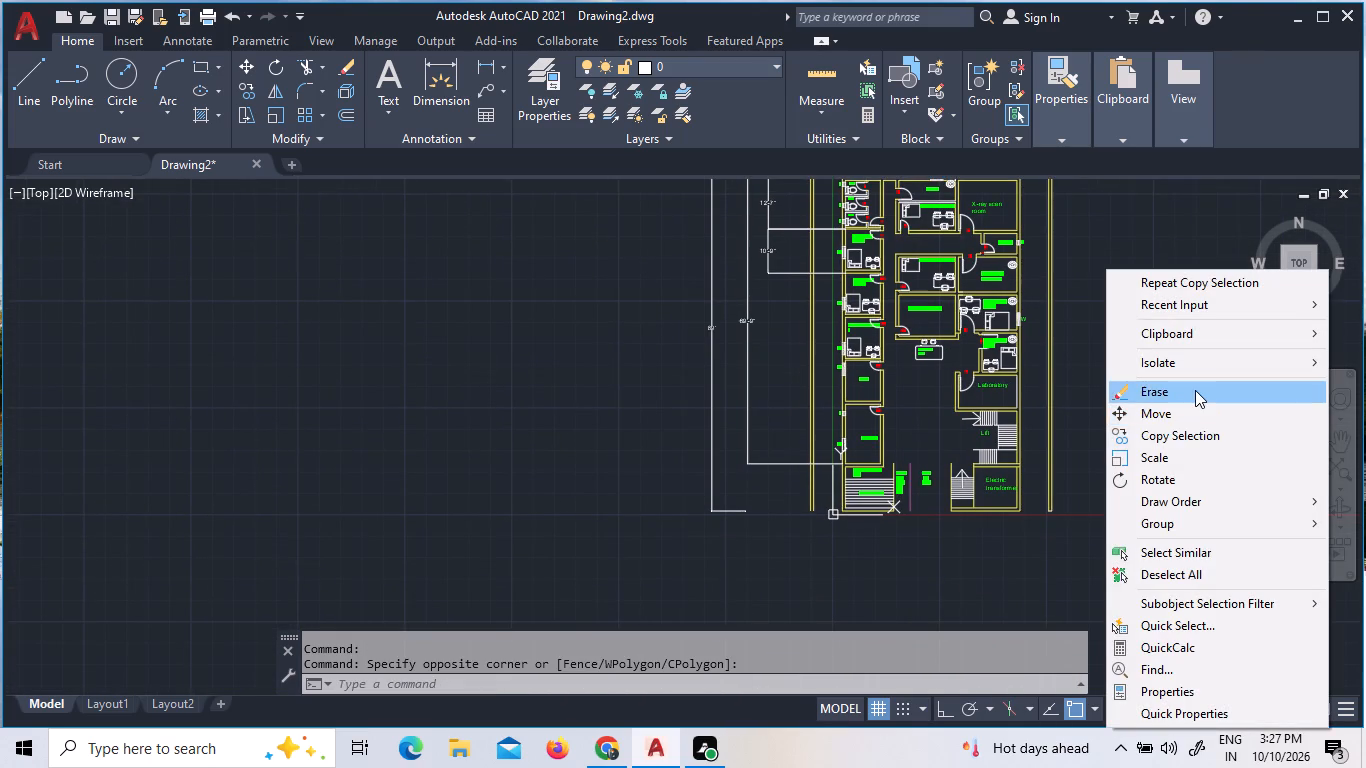
Set the colour of the HOSPITAL GROUND FLOOR PLAN title above the plan to Magenta.
scroll(1164, 483, "down", 2)
scroll(1103, 333, "up", 4)
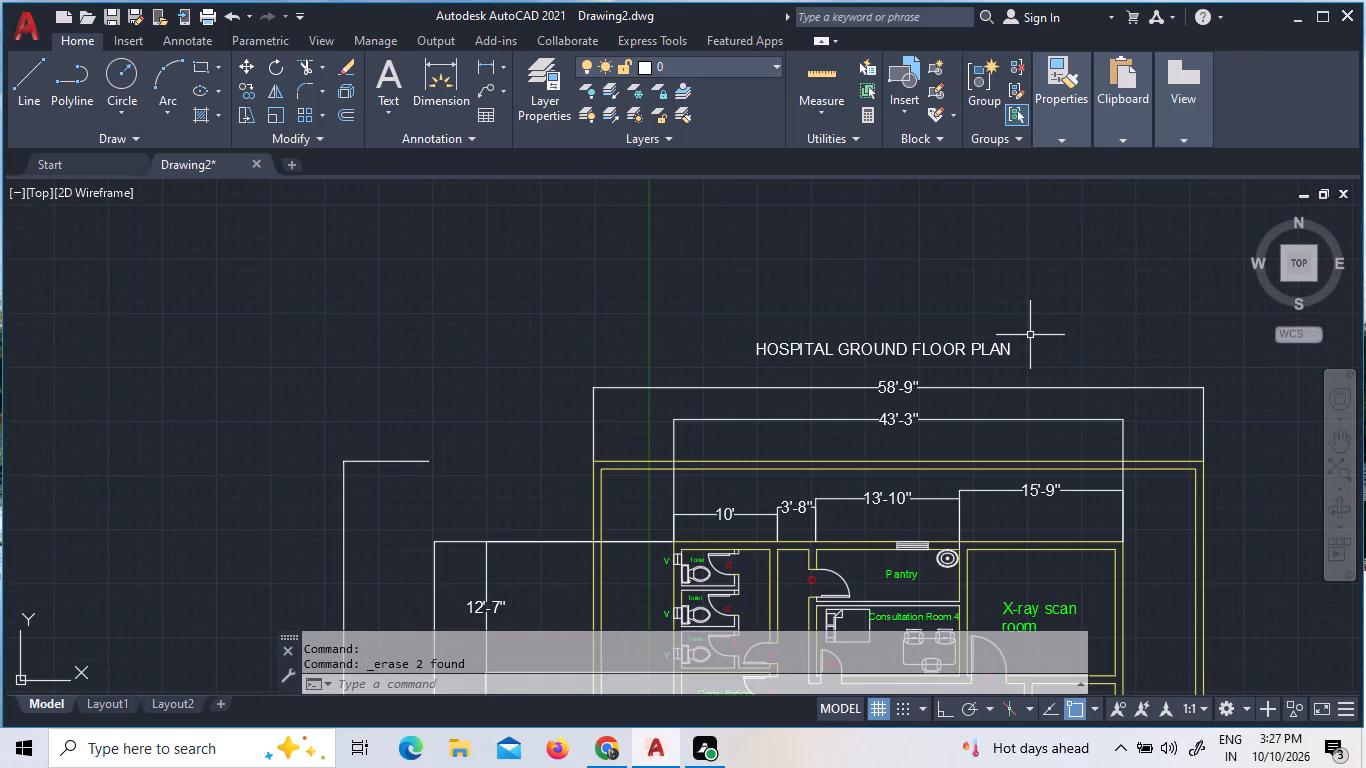
left_click(989, 350)
right_click(989, 350)
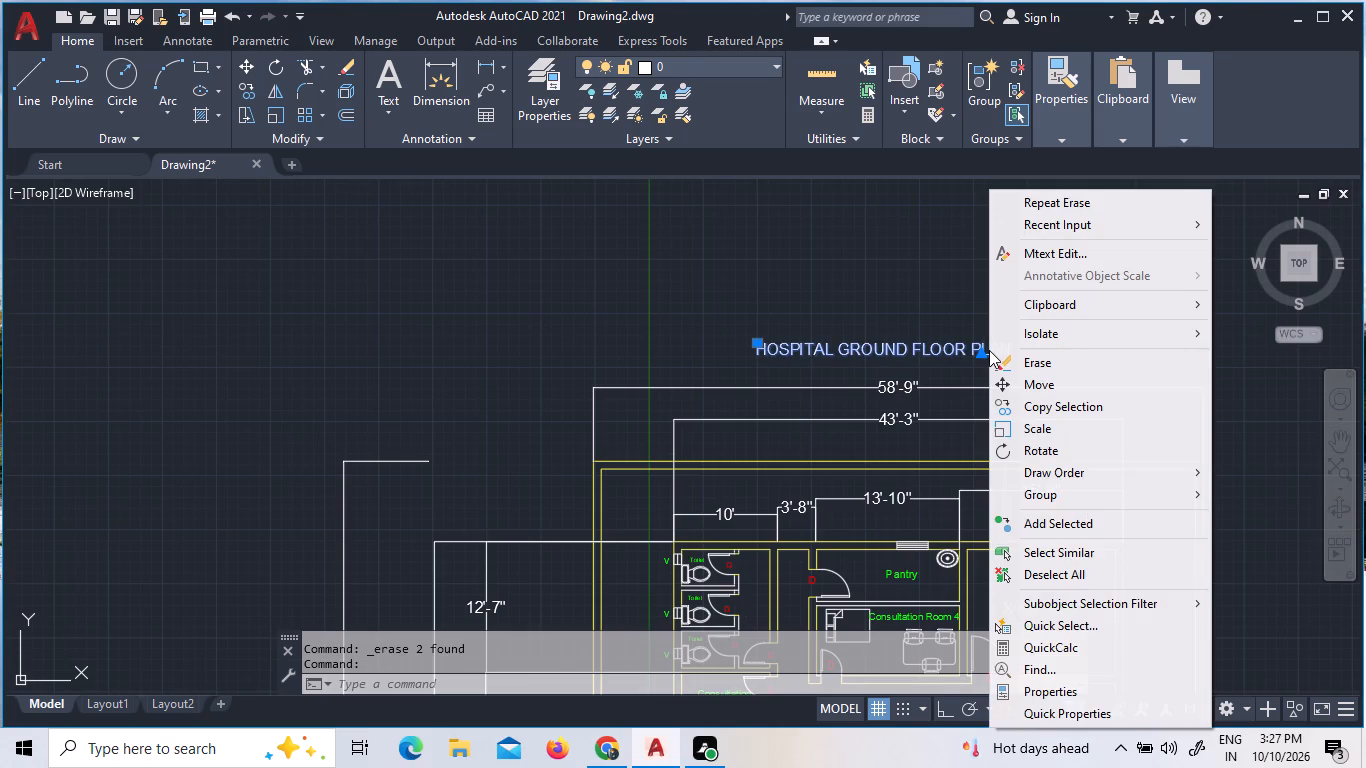
left_click(989, 350)
left_click(944, 347)
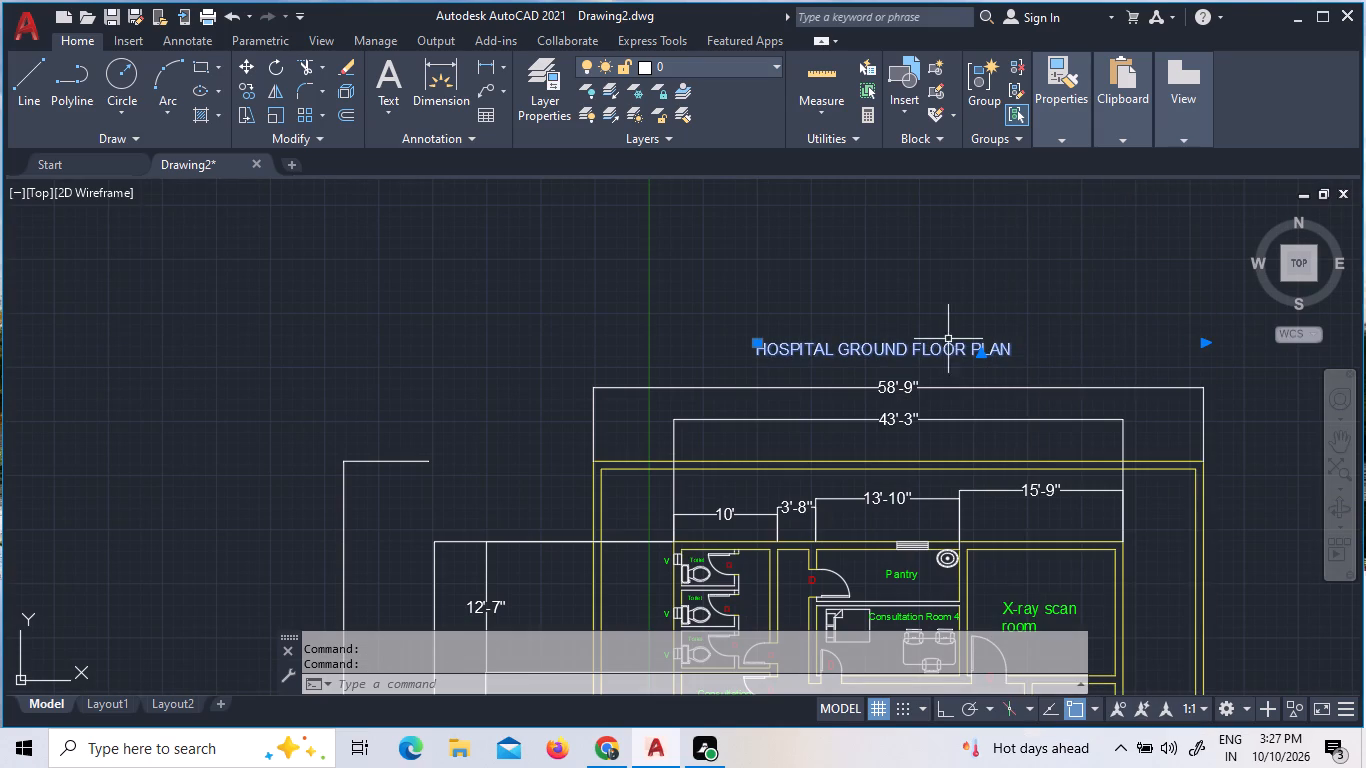
left_click(1059, 147)
left_click(1144, 167)
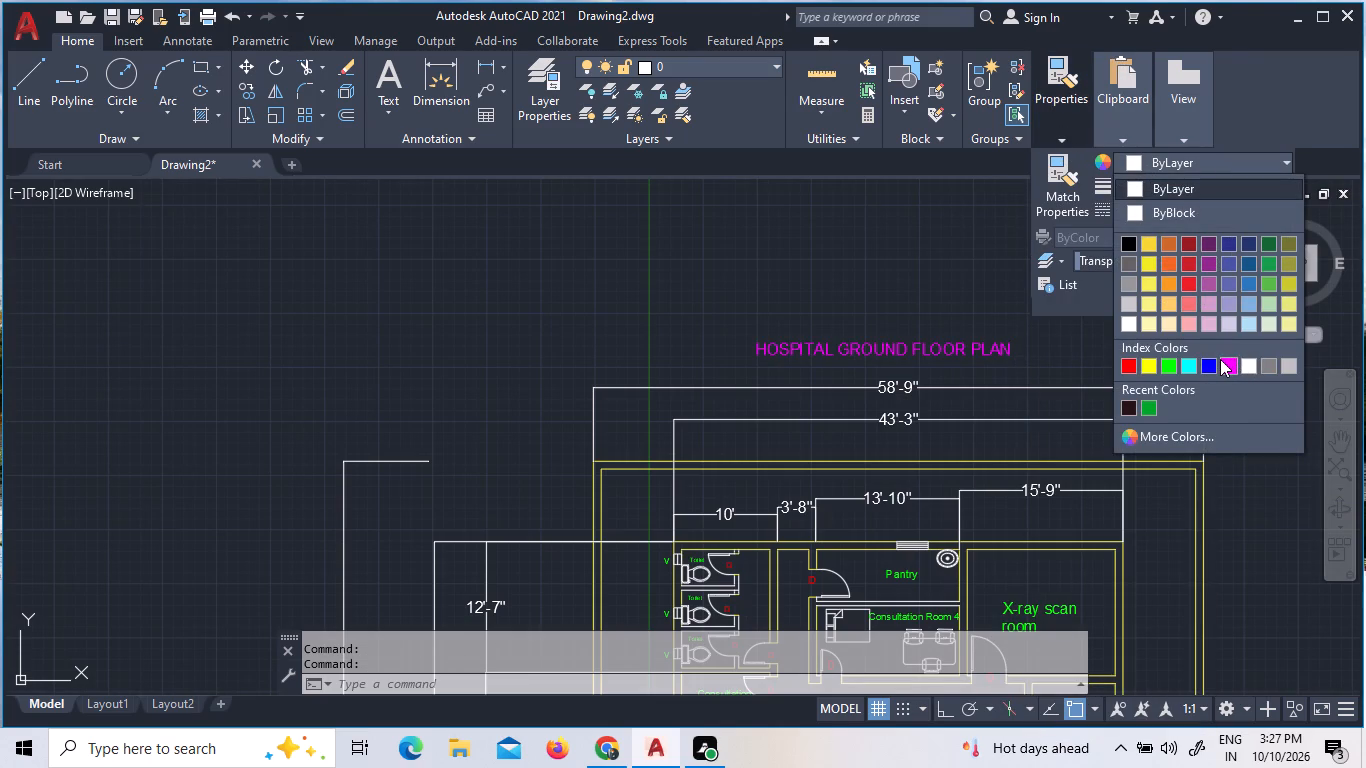
left_click(1220, 359)
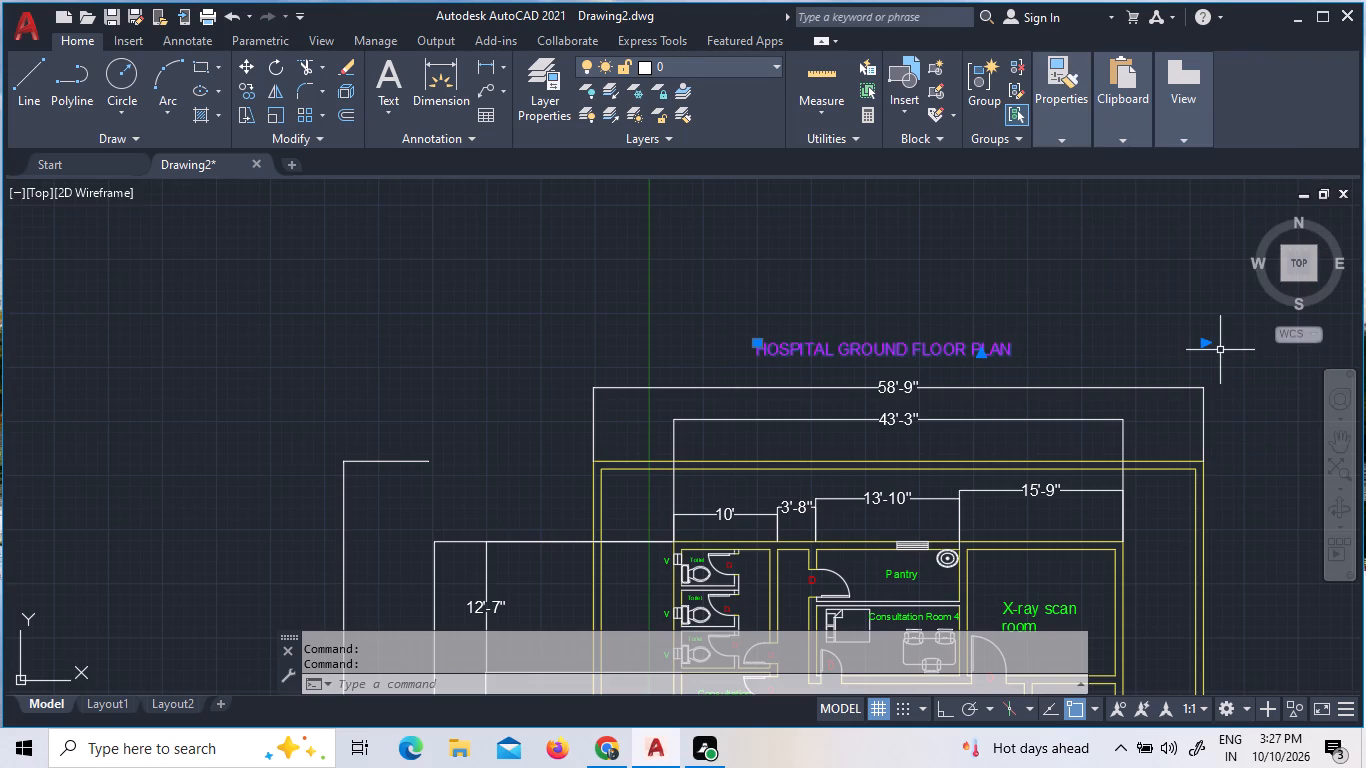
Set the colour of all the dimensions along the west side and above the plan to Cyan.
scroll(1223, 347, "down", 3)
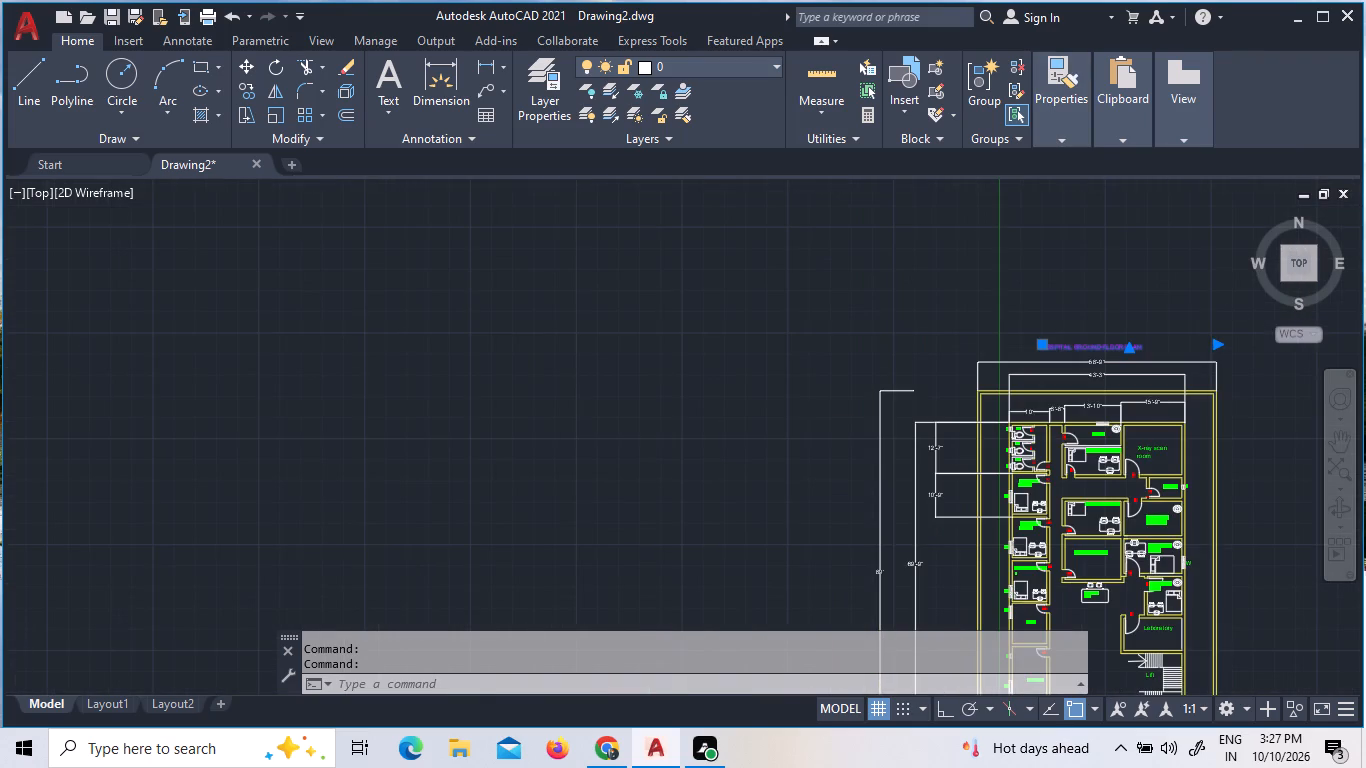
middle_click_drag(1255, 426, 1130, 320)
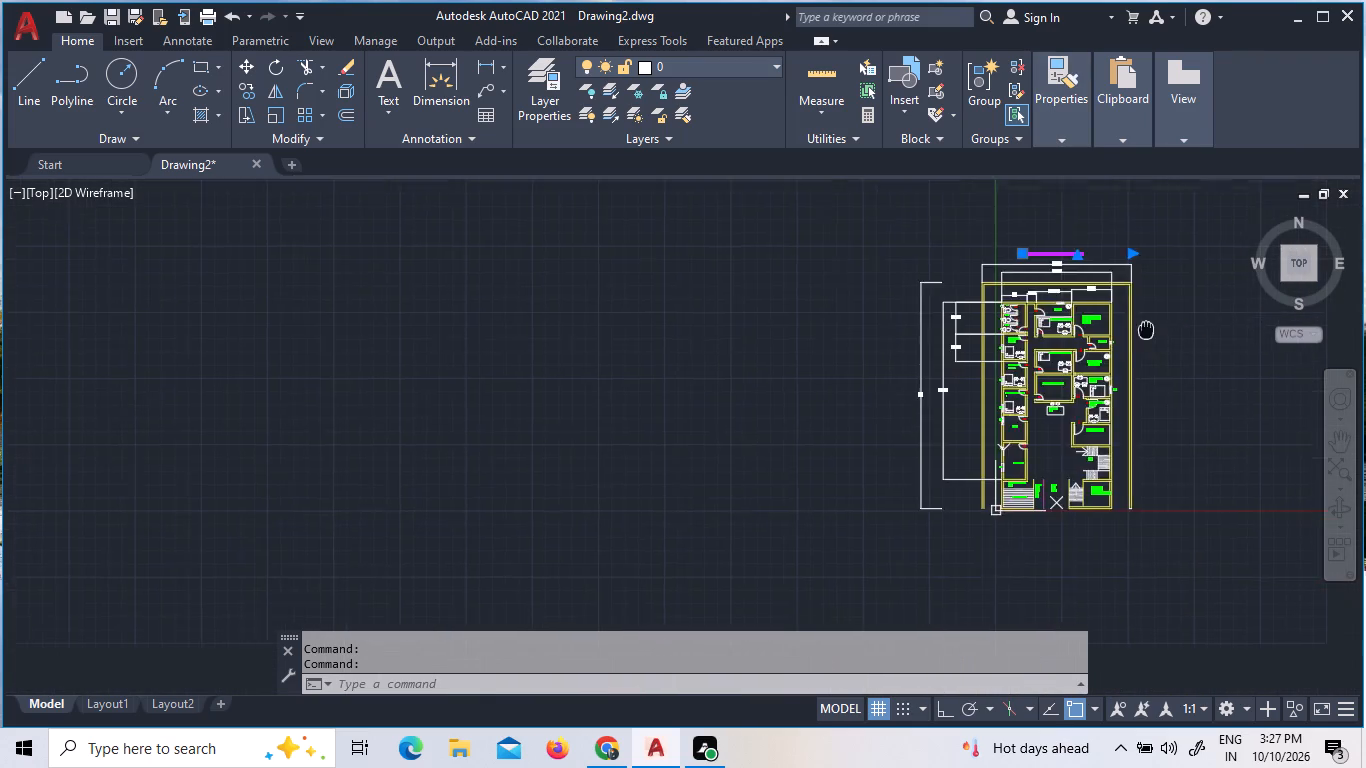
middle_click_drag(1130, 320, 1035, 332)
scroll(1034, 324, "up", 2)
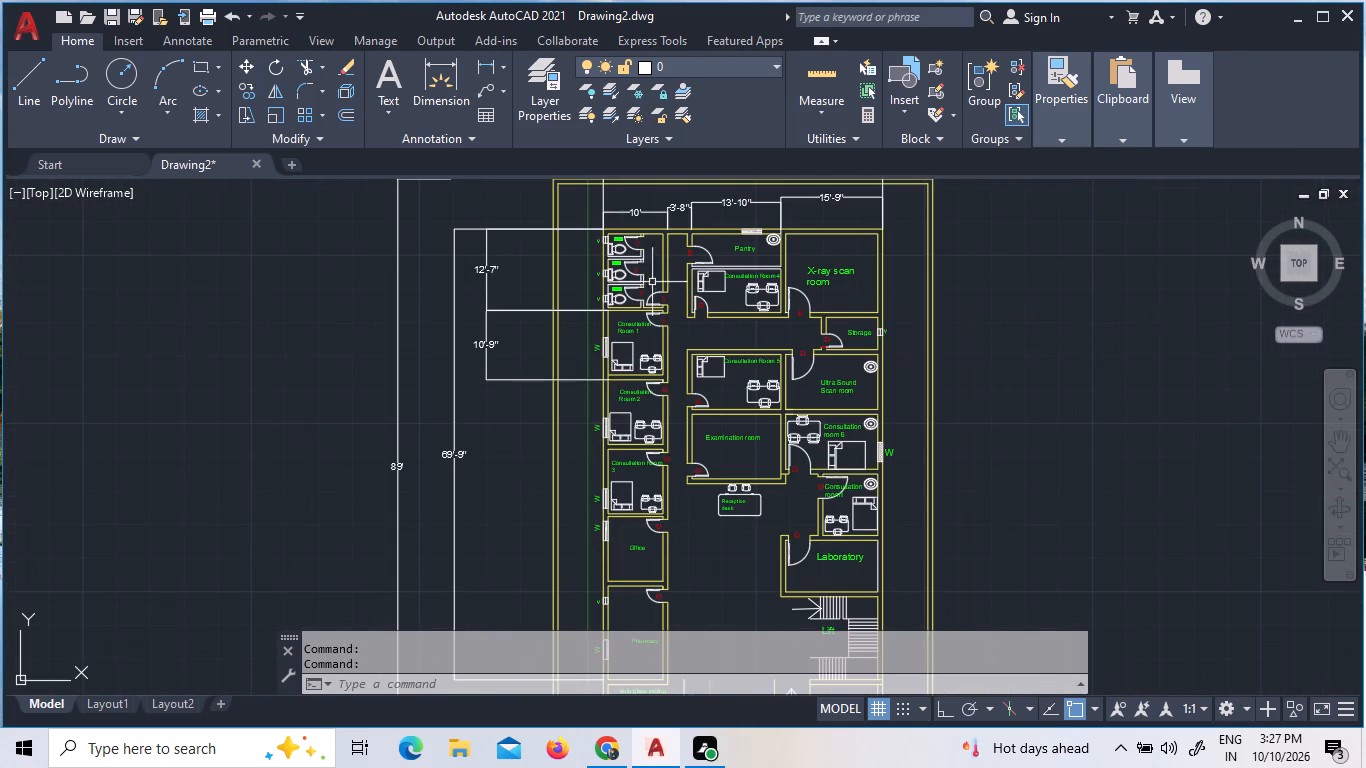
scroll(499, 352, "down", 1)
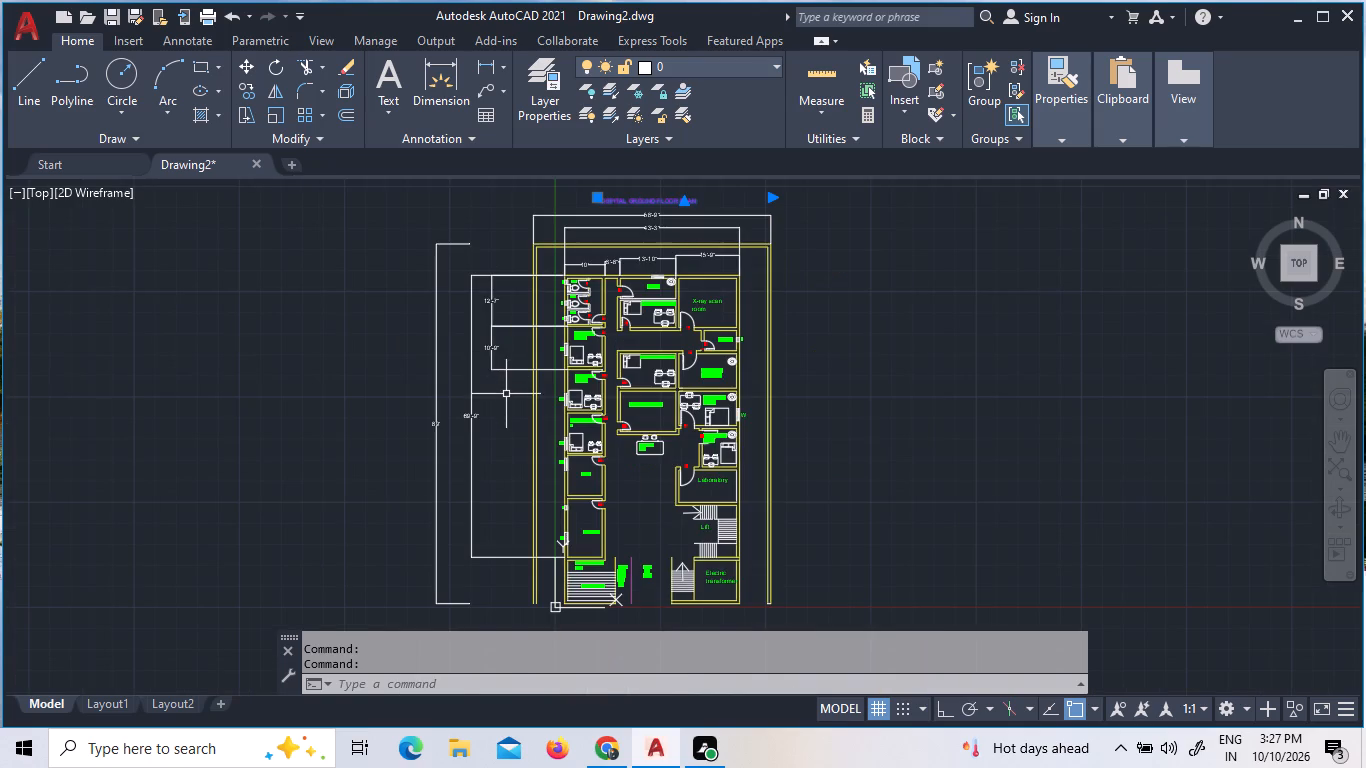
left_click(508, 395)
left_click(347, 298)
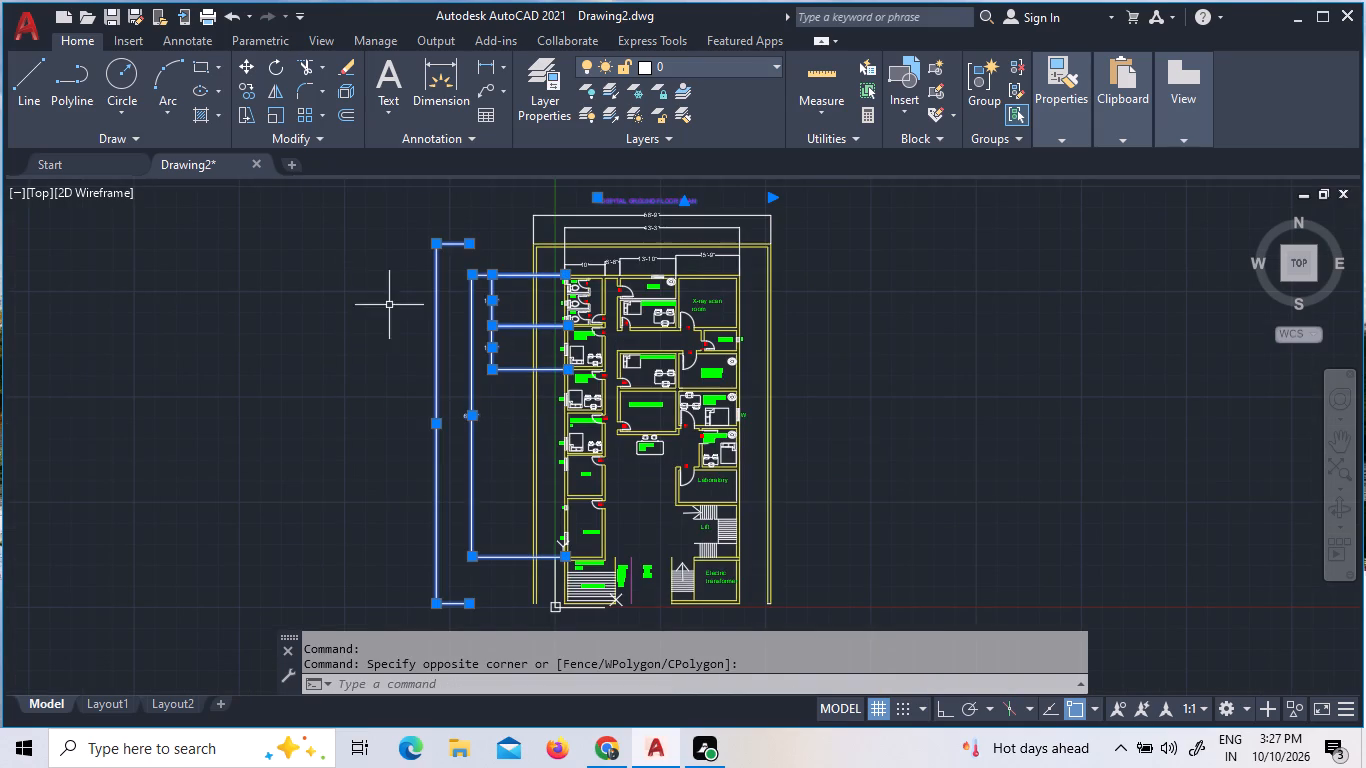
scroll(747, 358, "down", 1)
scroll(737, 297, "up", 4)
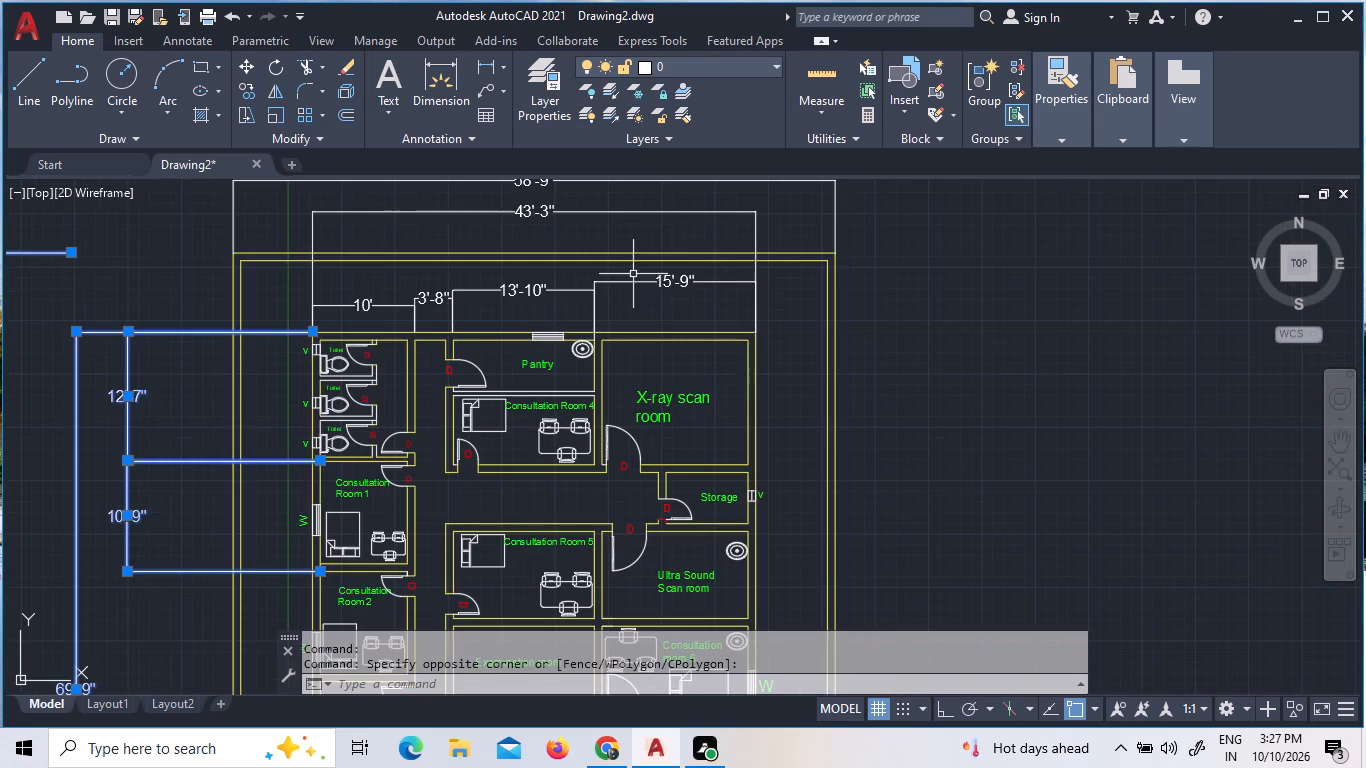
left_click(643, 297)
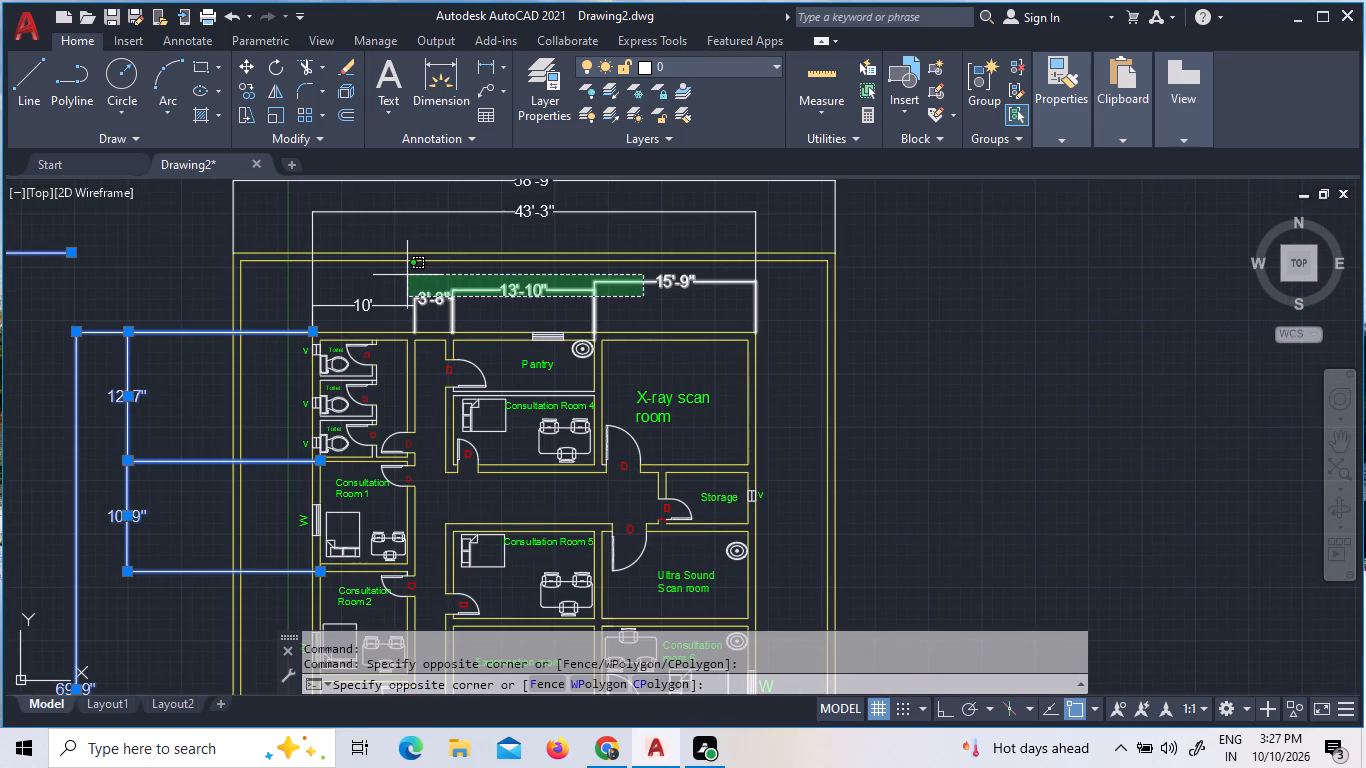
left_click(407, 275)
left_click(402, 311)
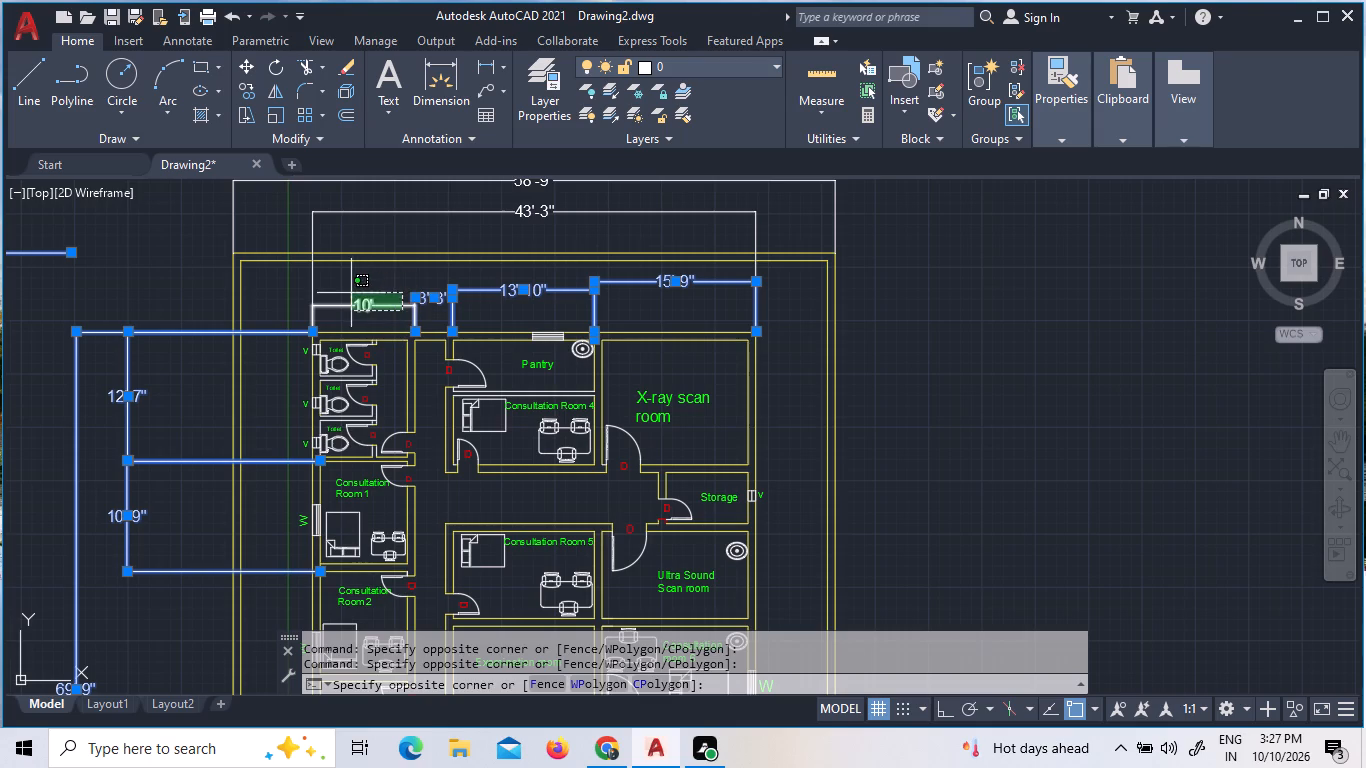
left_click(348, 293)
left_click(482, 222)
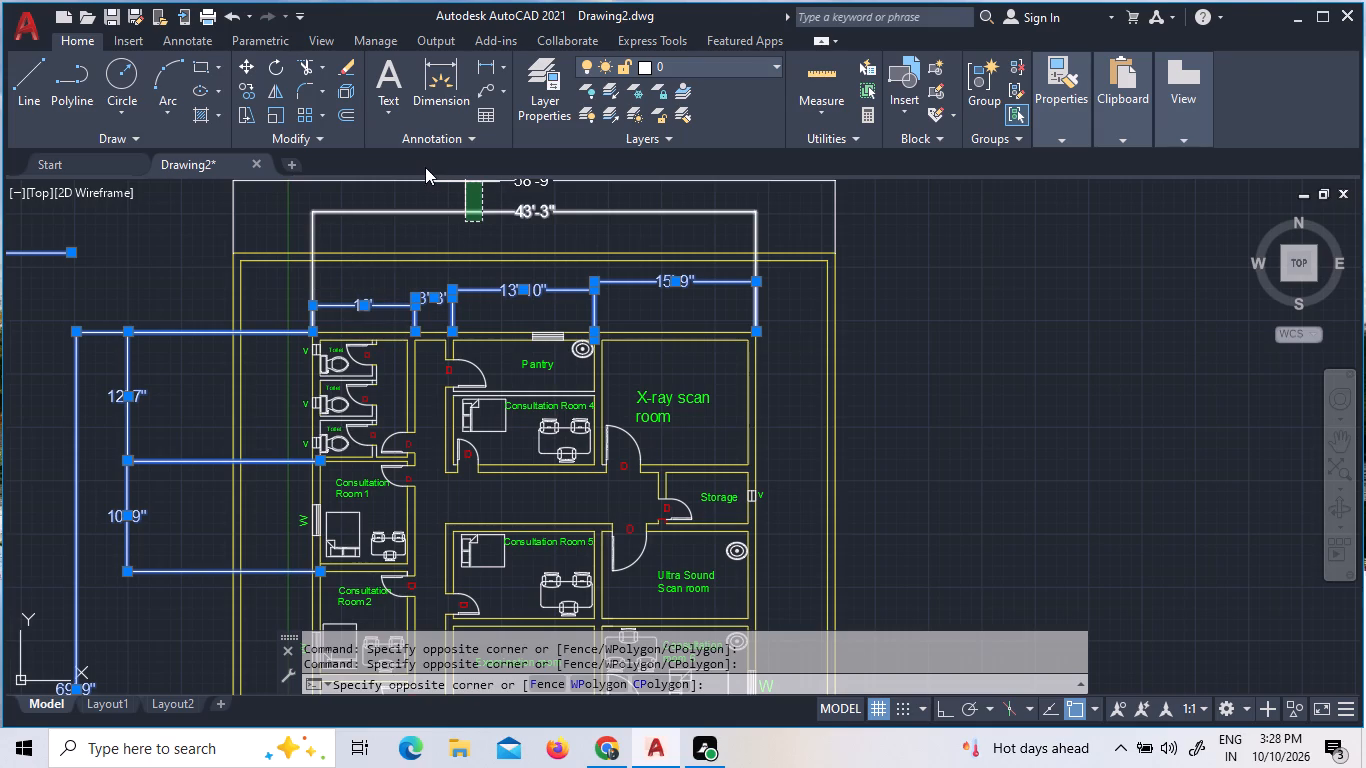
left_click(425, 167)
left_click(427, 178)
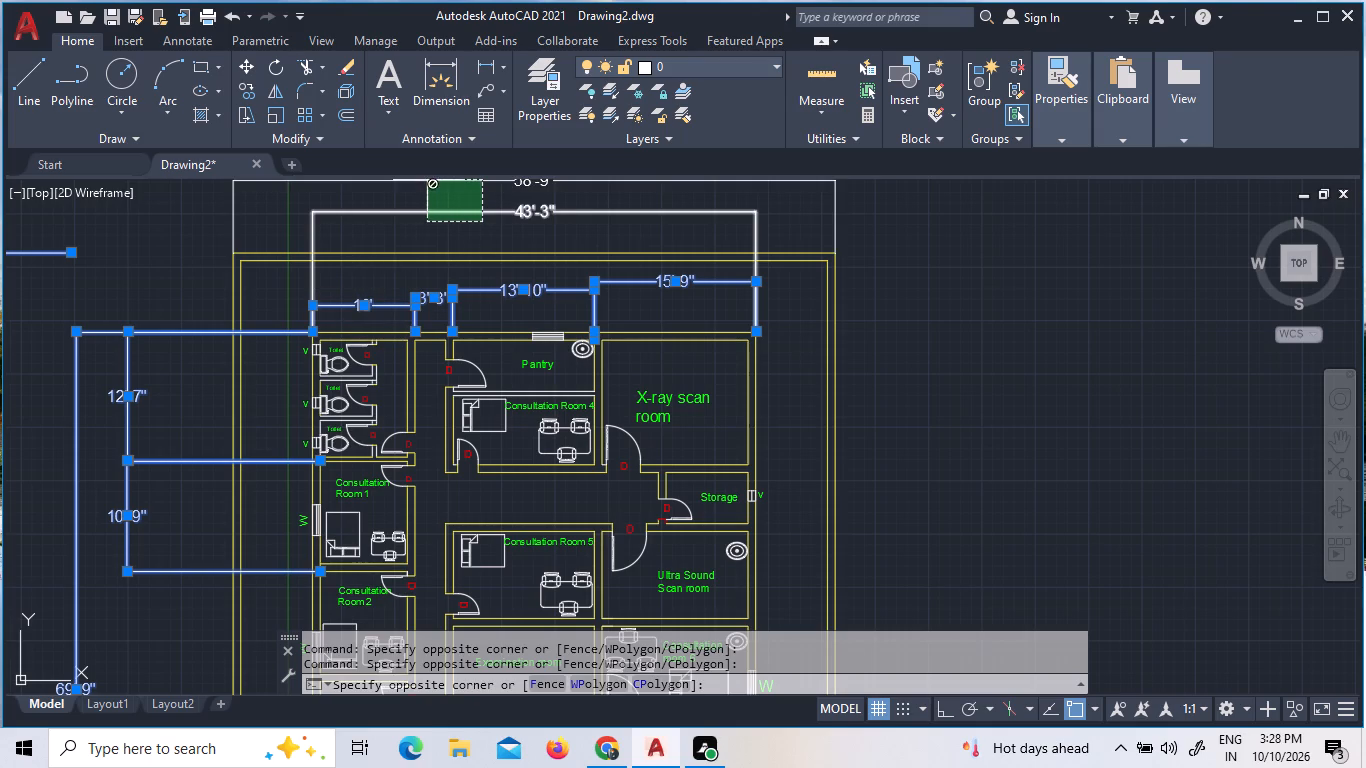
scroll(439, 216, "down", 2)
scroll(440, 202, "up", 4)
left_click(411, 196)
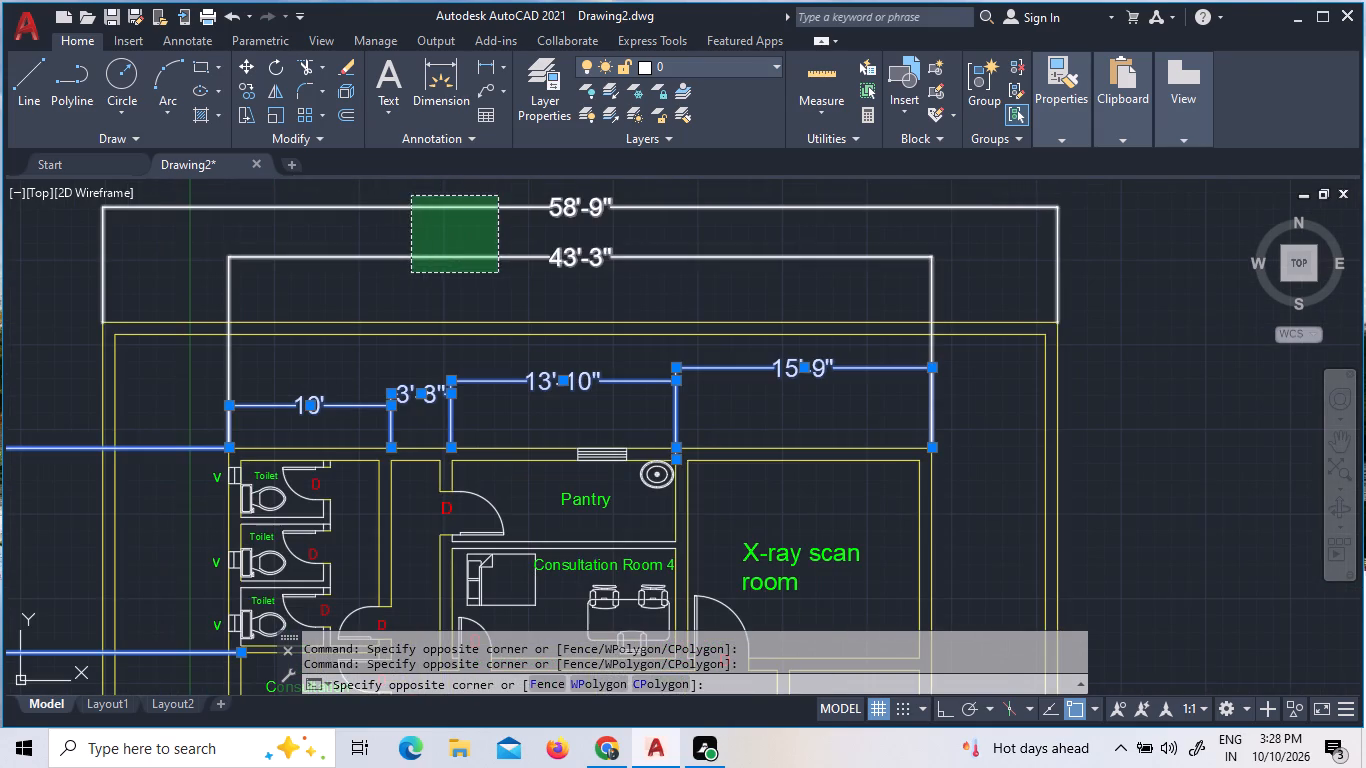
left_click(1050, 127)
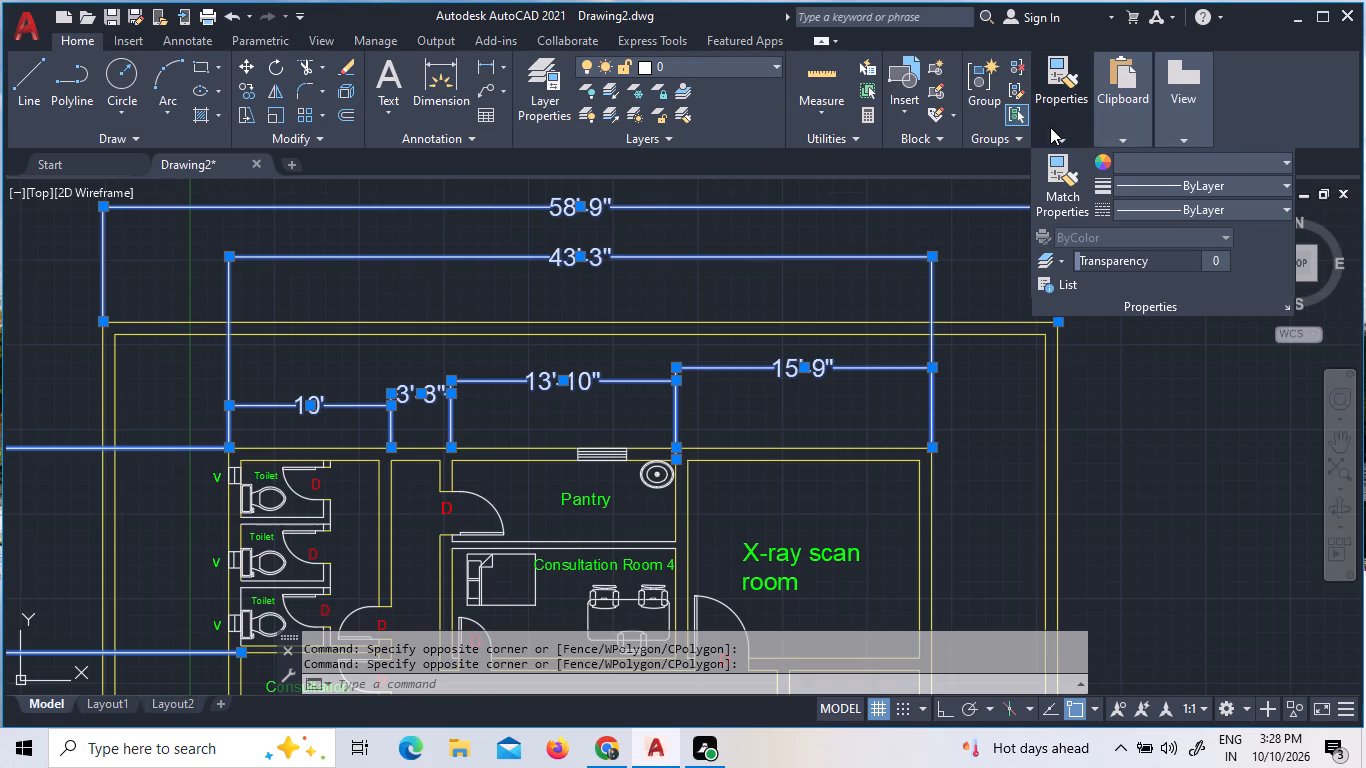
left_click(1079, 136)
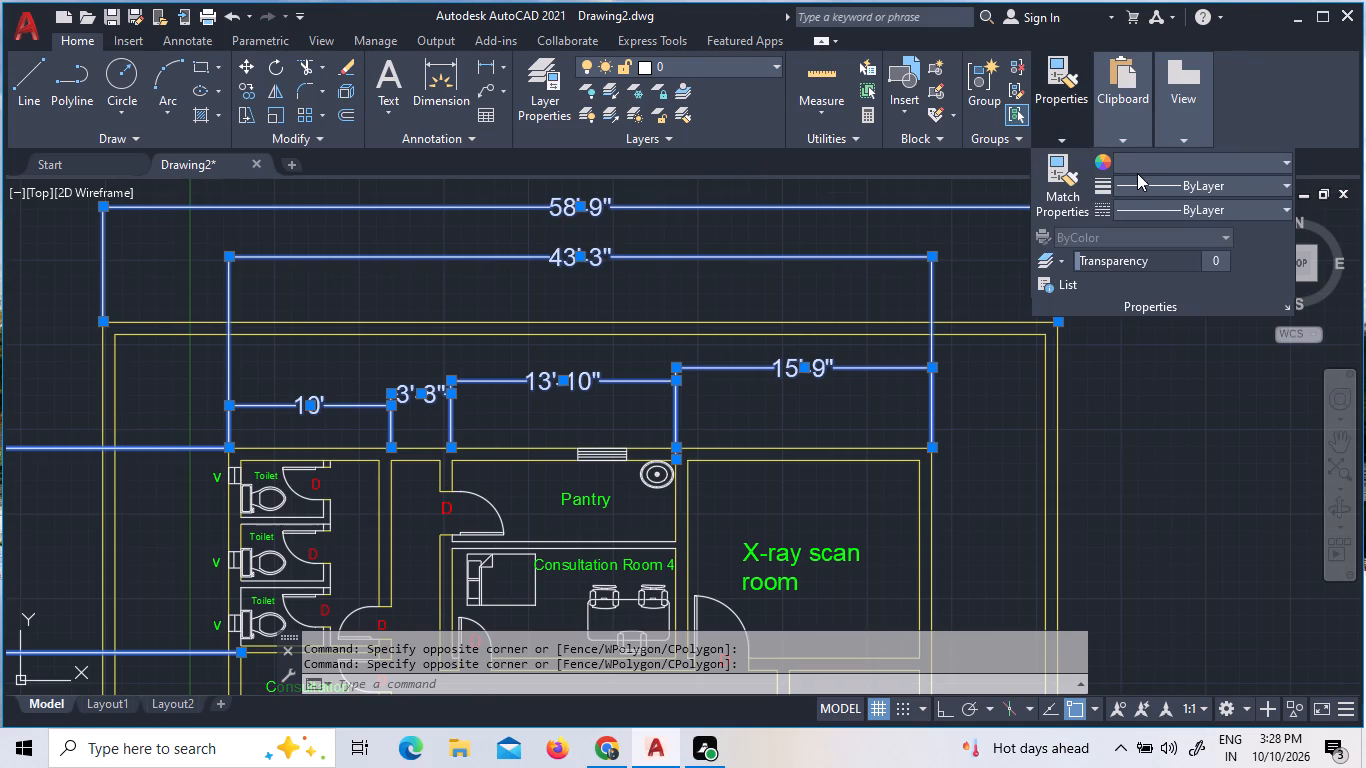
left_click(1143, 168)
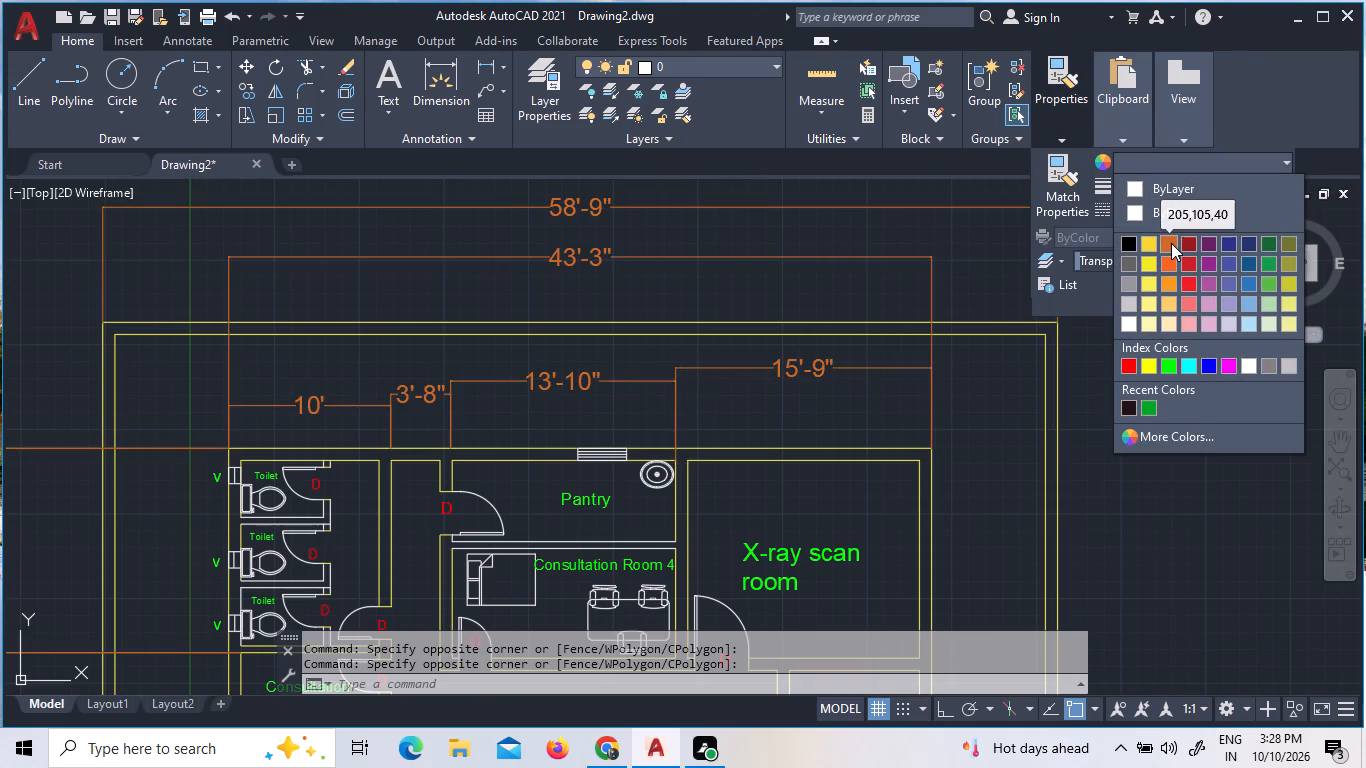
left_click(1189, 359)
scroll(719, 385, "down", 3)
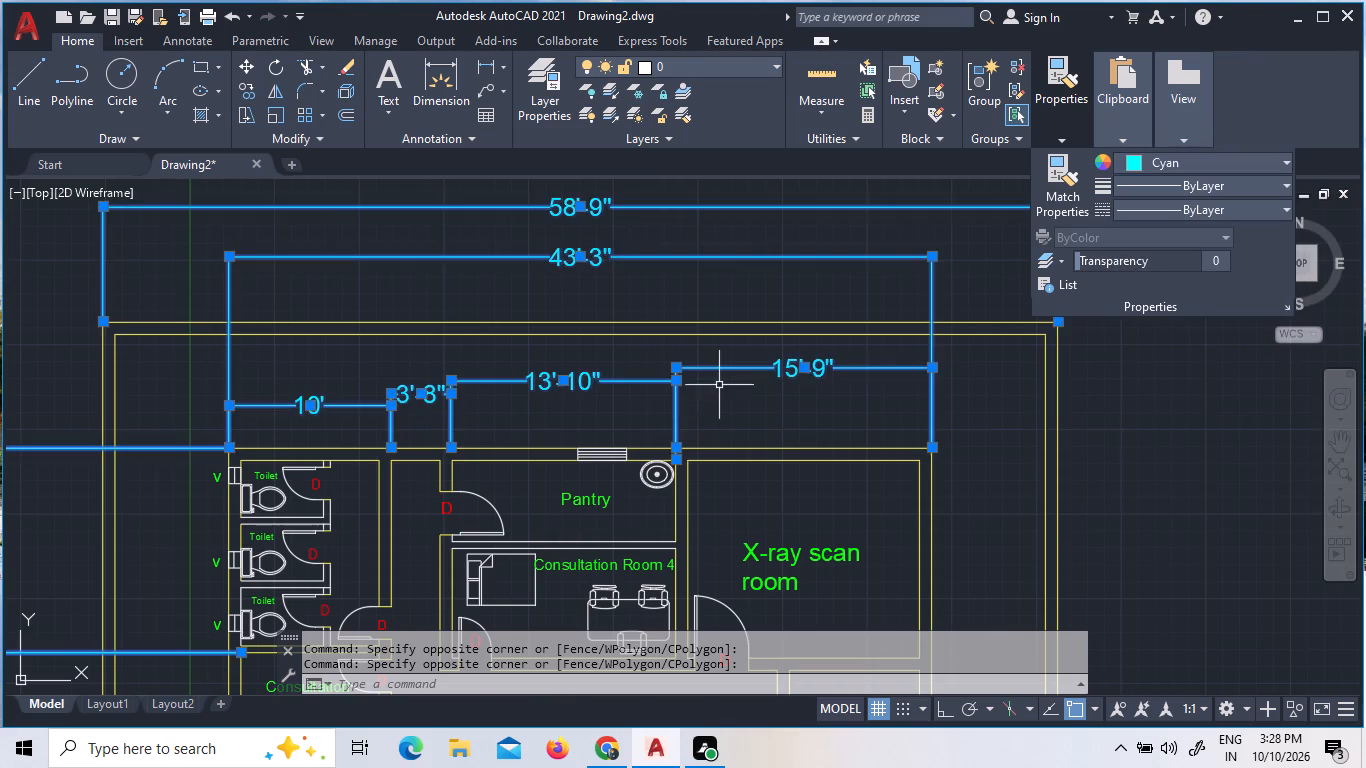
Add a vertical linear dimension for the Pharmacy's north-south length, placed outside the west wall, inside the long overall dimension.
scroll(727, 382, "down", 2)
scroll(650, 545, "up", 2)
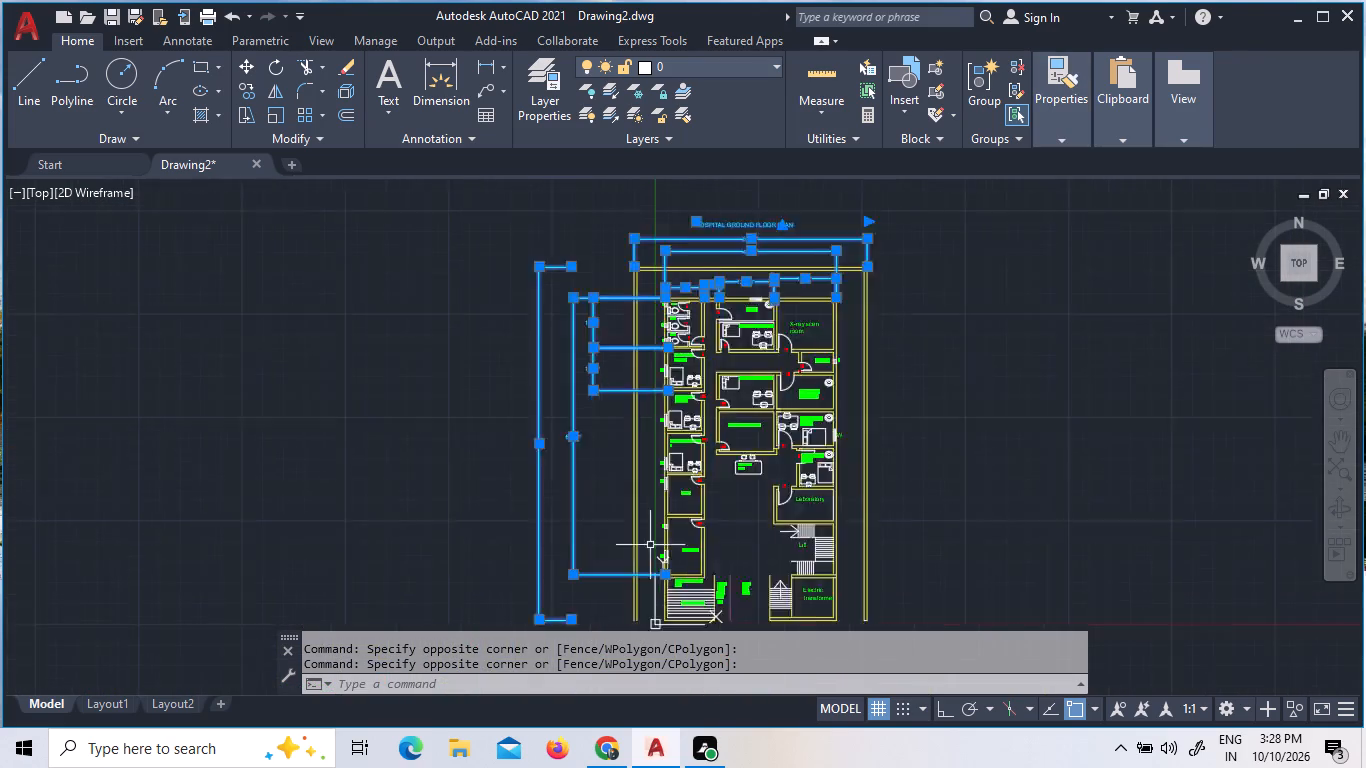
scroll(650, 545, "up", 2)
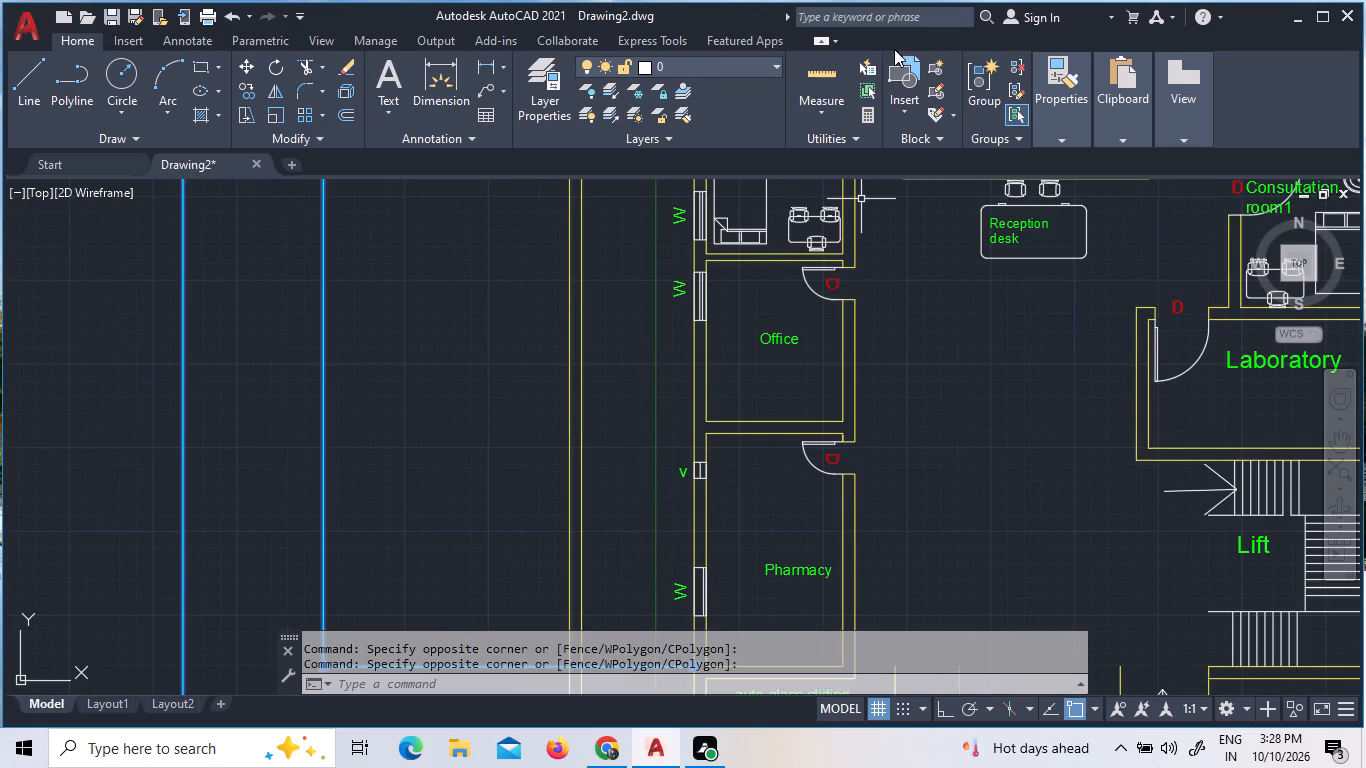
left_click(492, 63)
scroll(645, 174, "down", 6)
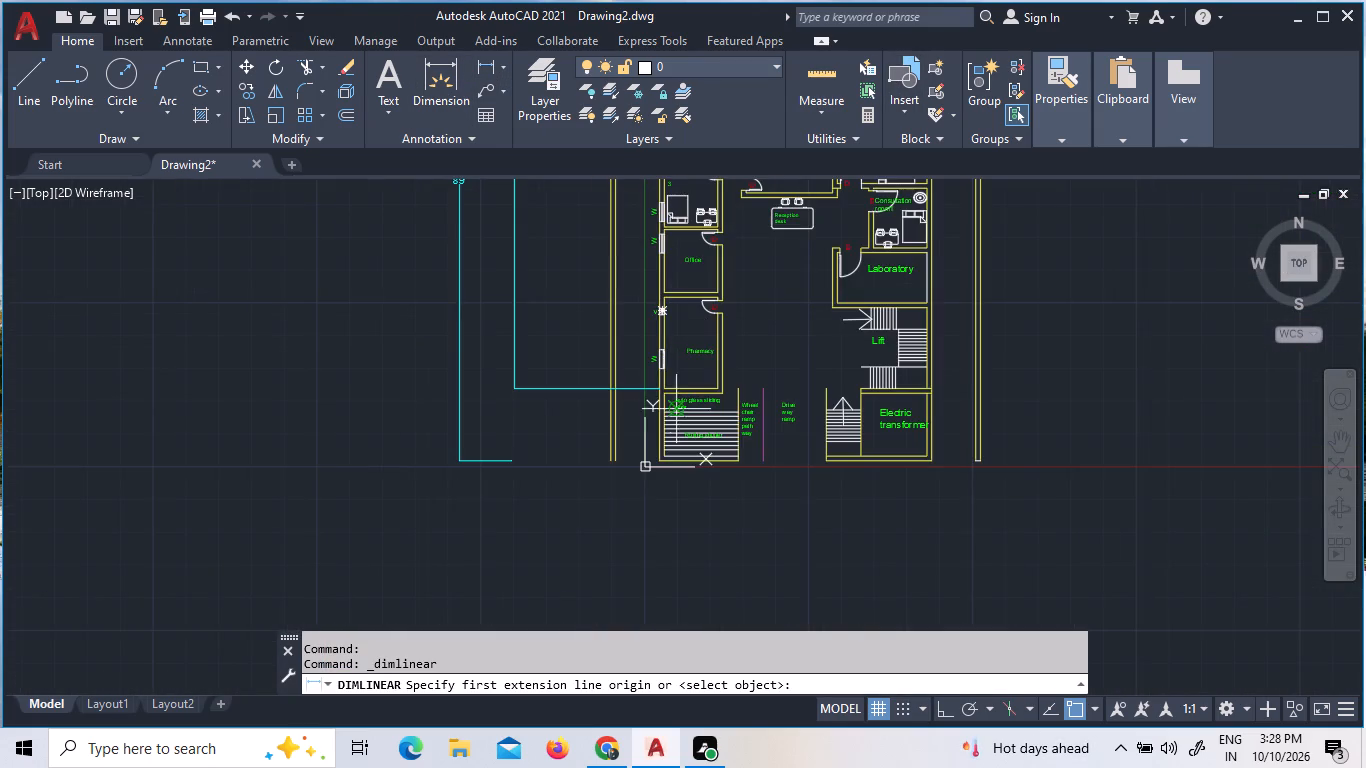
scroll(670, 410, "up", 3)
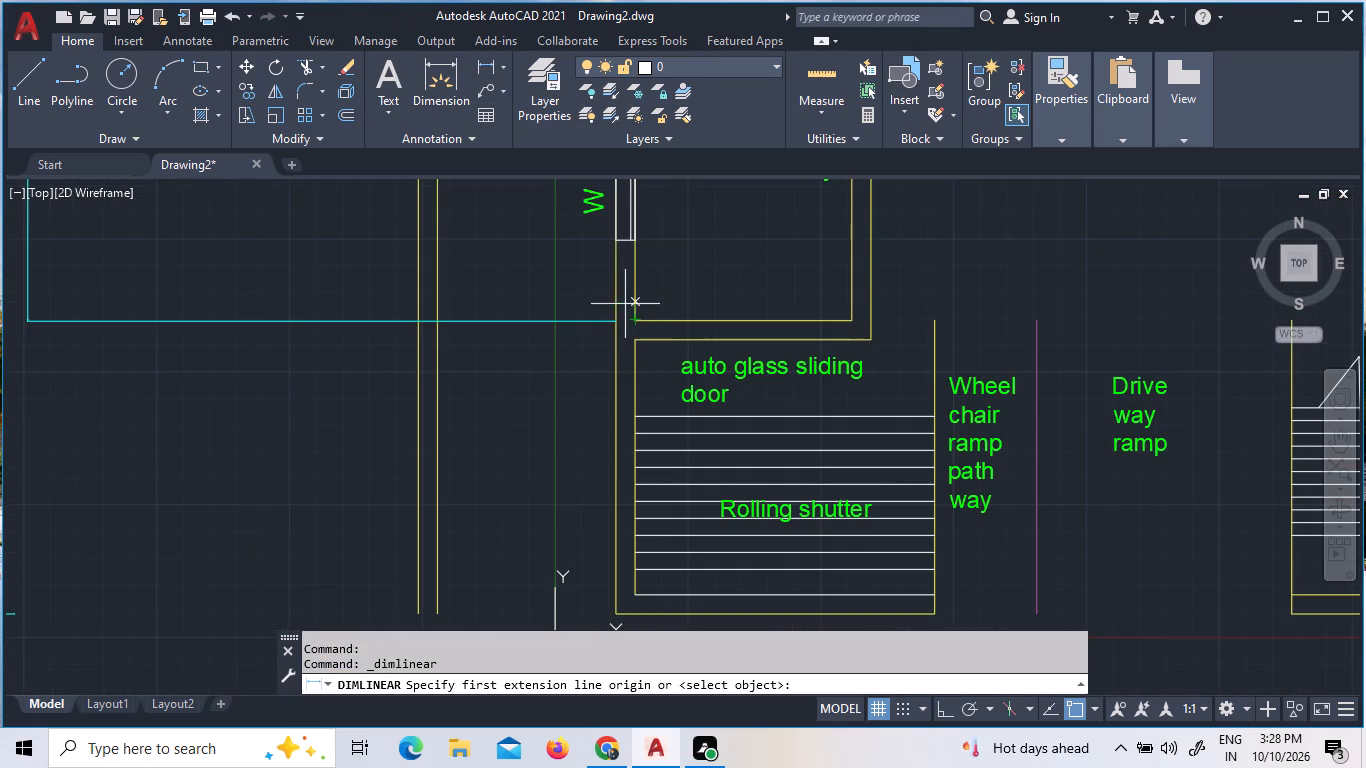
left_click(638, 326)
scroll(640, 355, "down", 3)
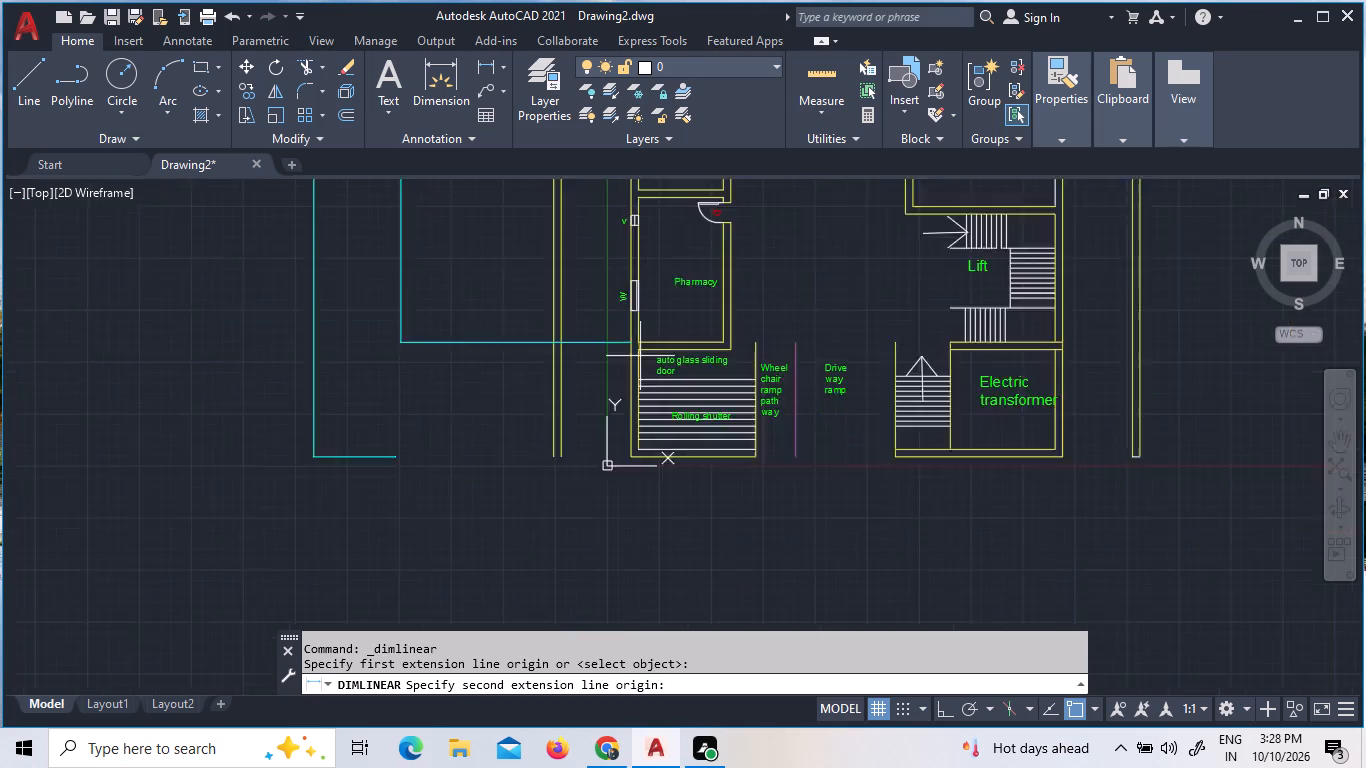
left_click(635, 202)
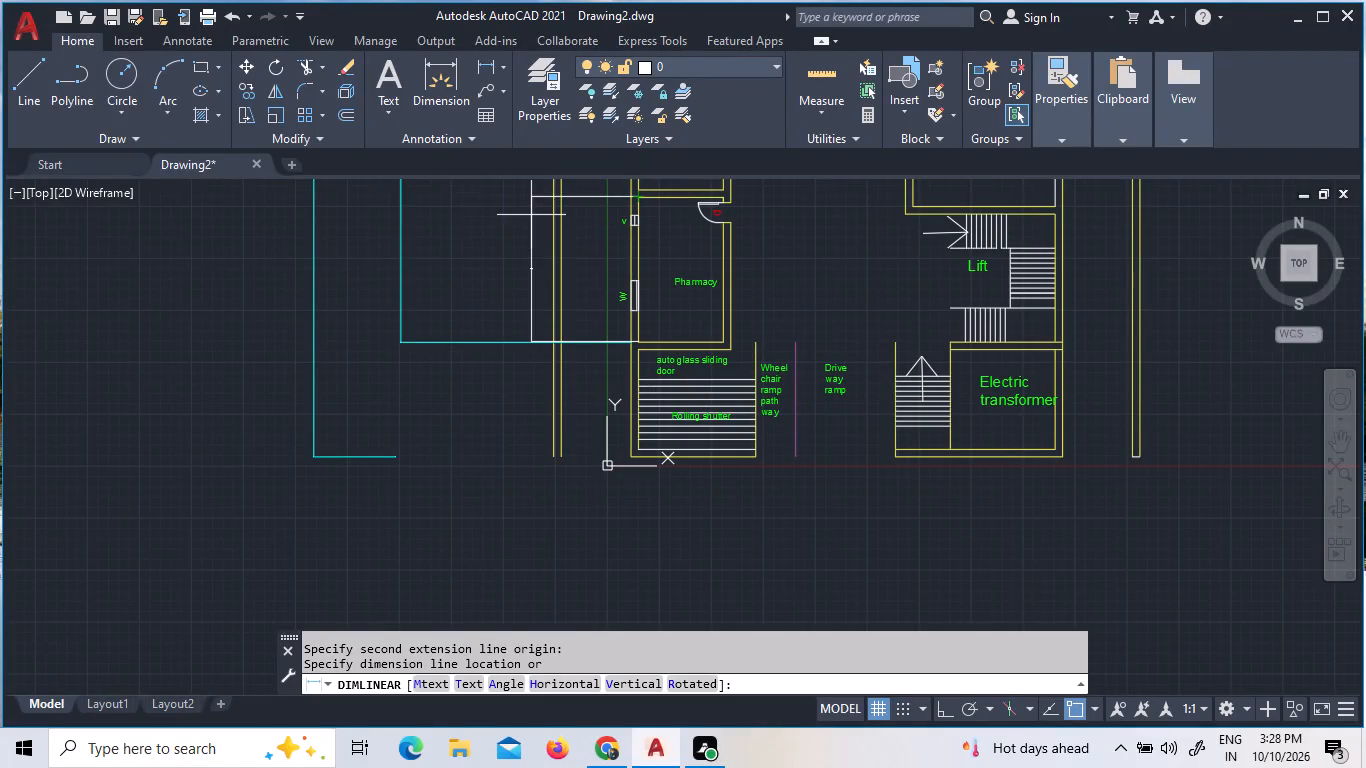
left_click(495, 206)
Set the text height of the new Pharmacy dimension to 1'-1".
scroll(510, 270, "up", 2)
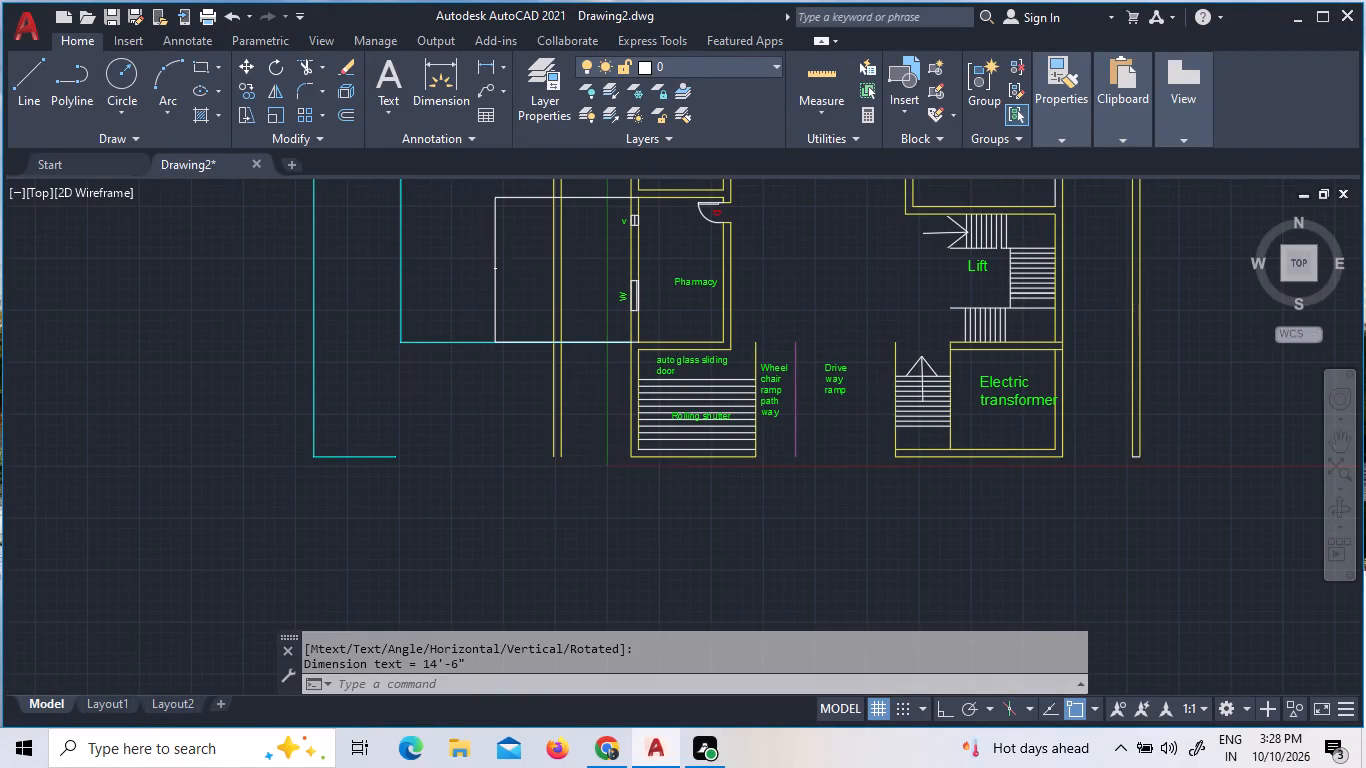
scroll(510, 270, "up", 3)
scroll(432, 233, "up", 4)
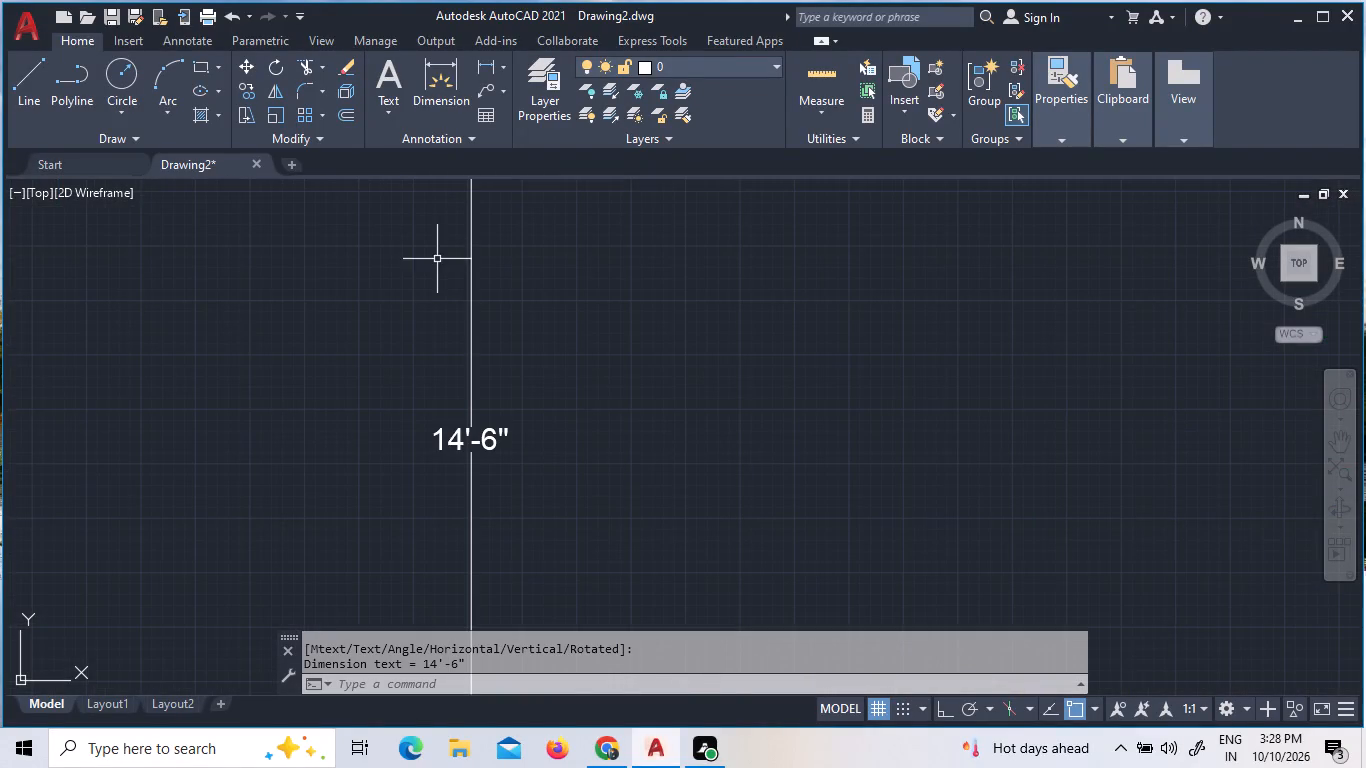
triple_click(471, 329)
left_click(476, 330)
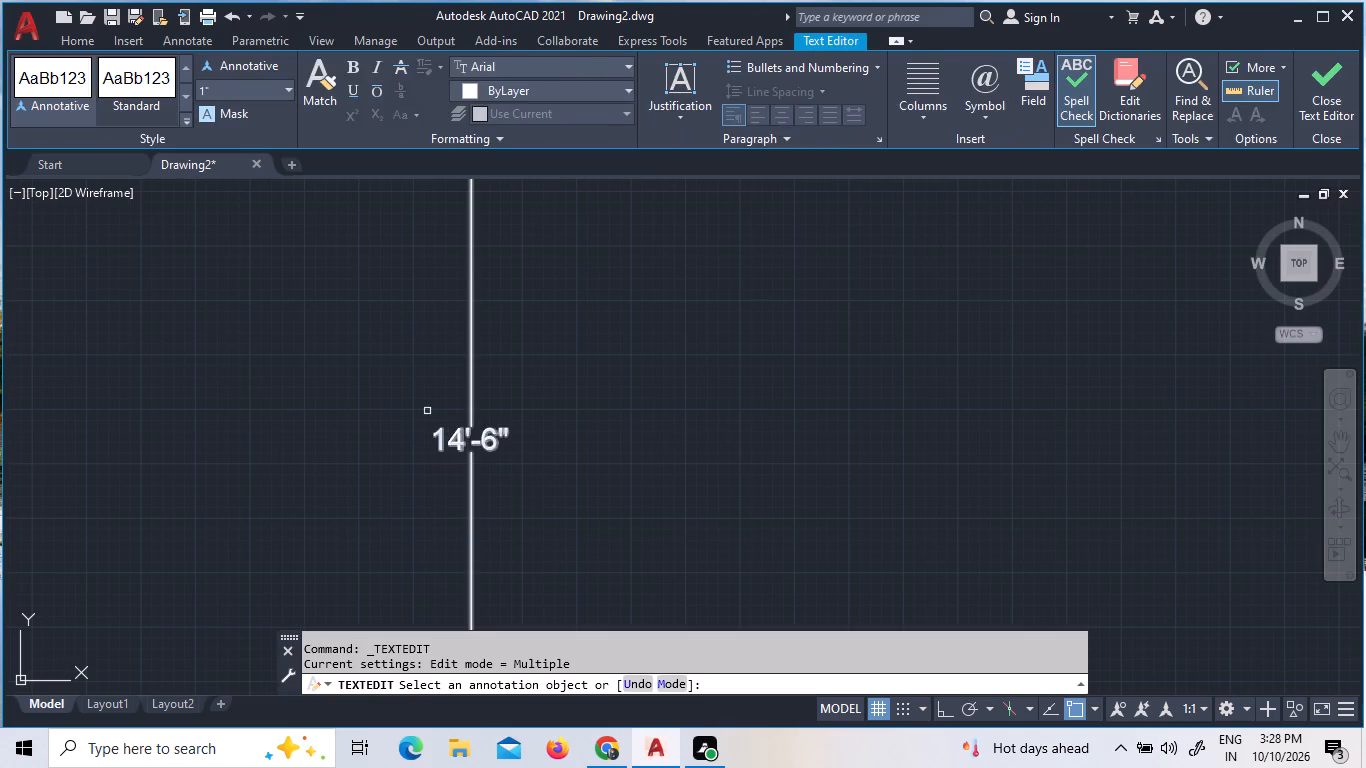
triple_click(451, 440)
double_click(454, 440)
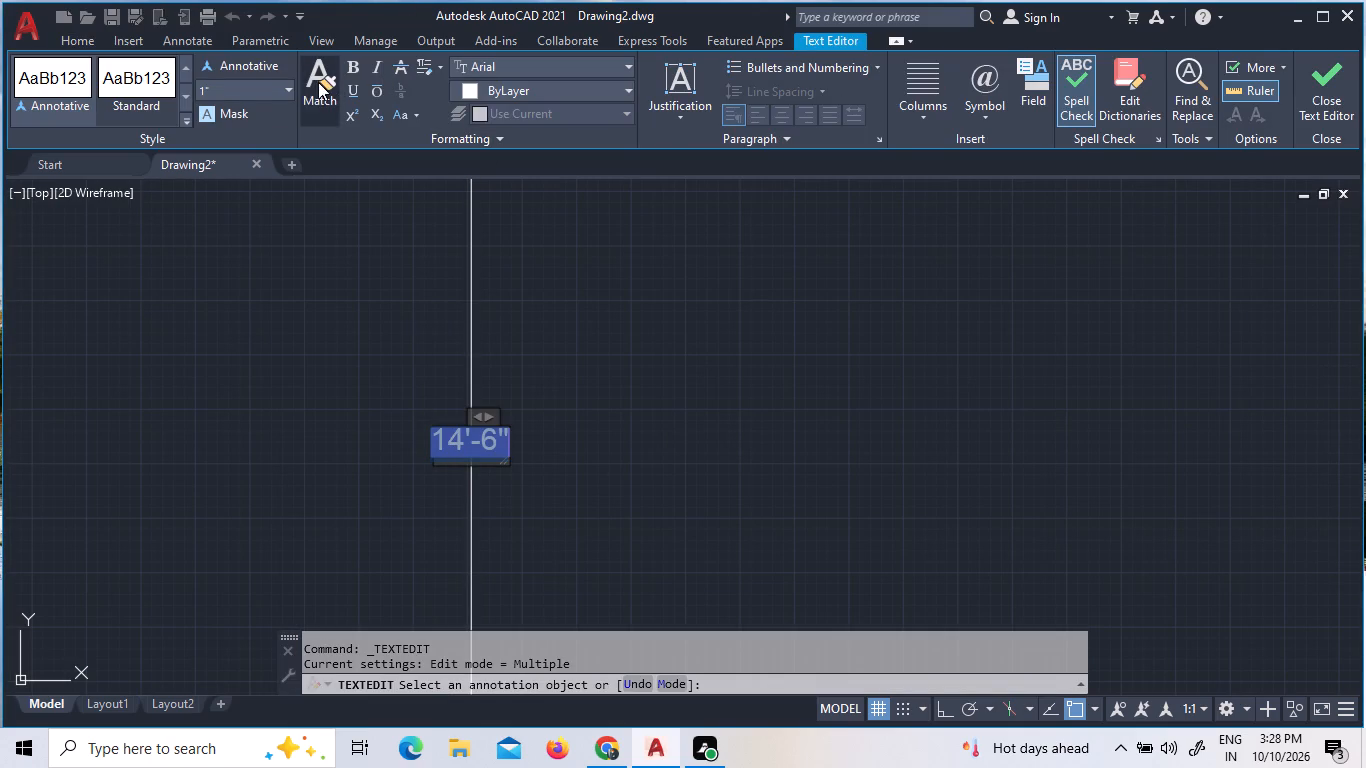
left_click(293, 88)
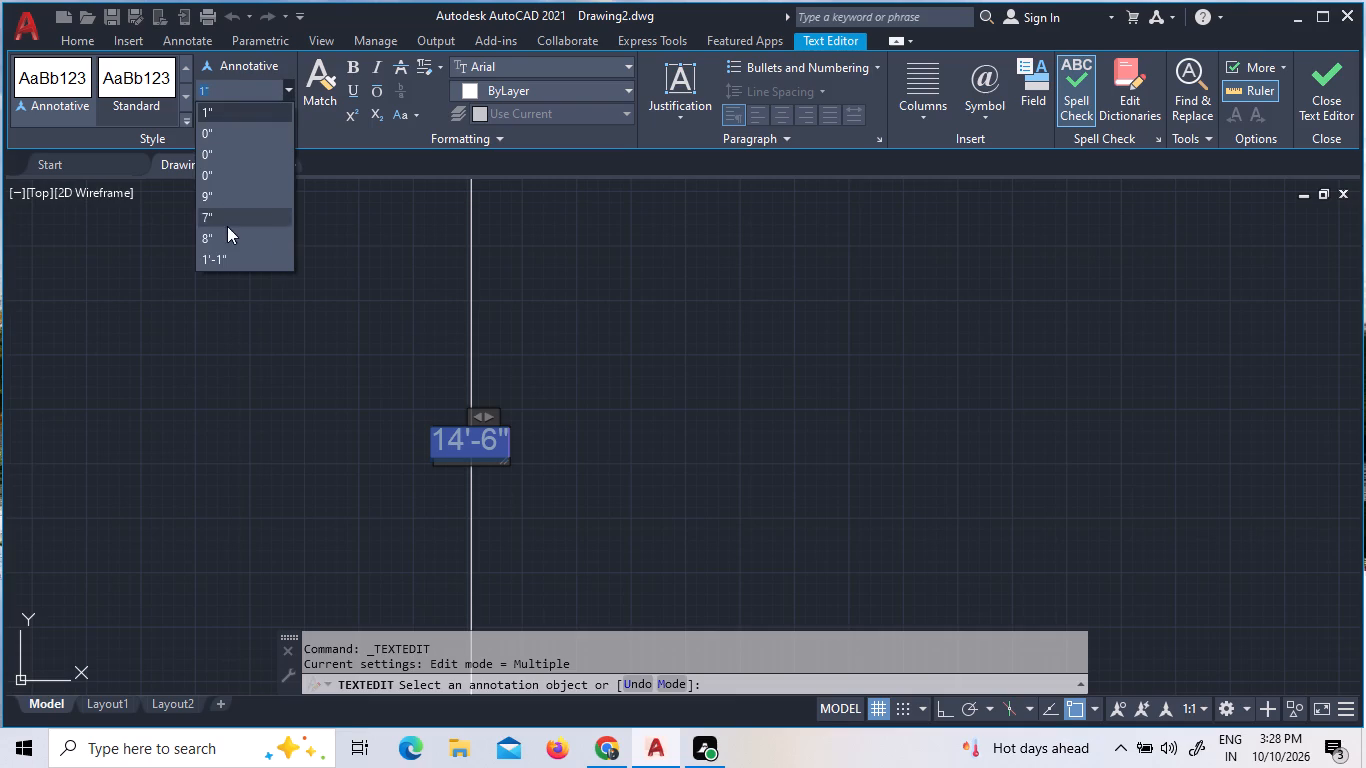
left_click(219, 255)
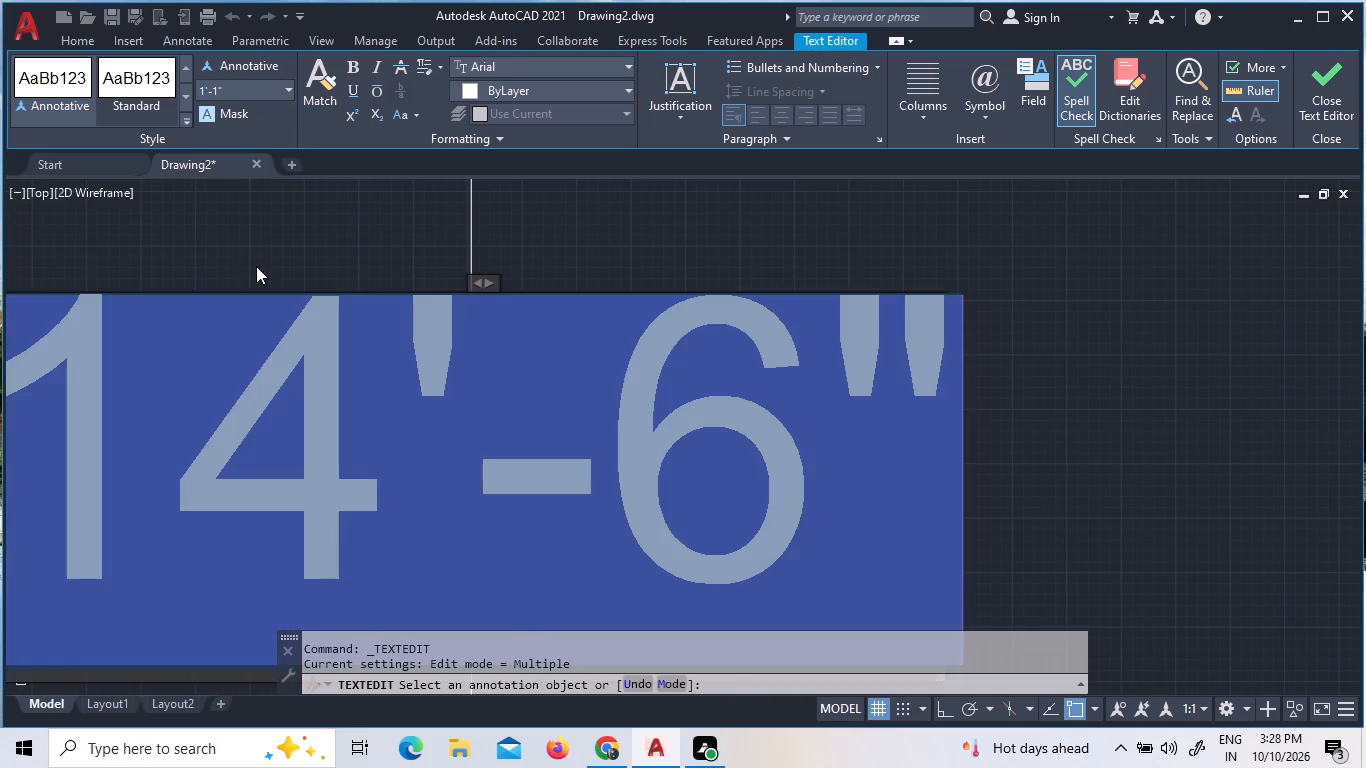
left_click(259, 266)
scroll(259, 269, "down", 5)
scroll(301, 341, "down", 4)
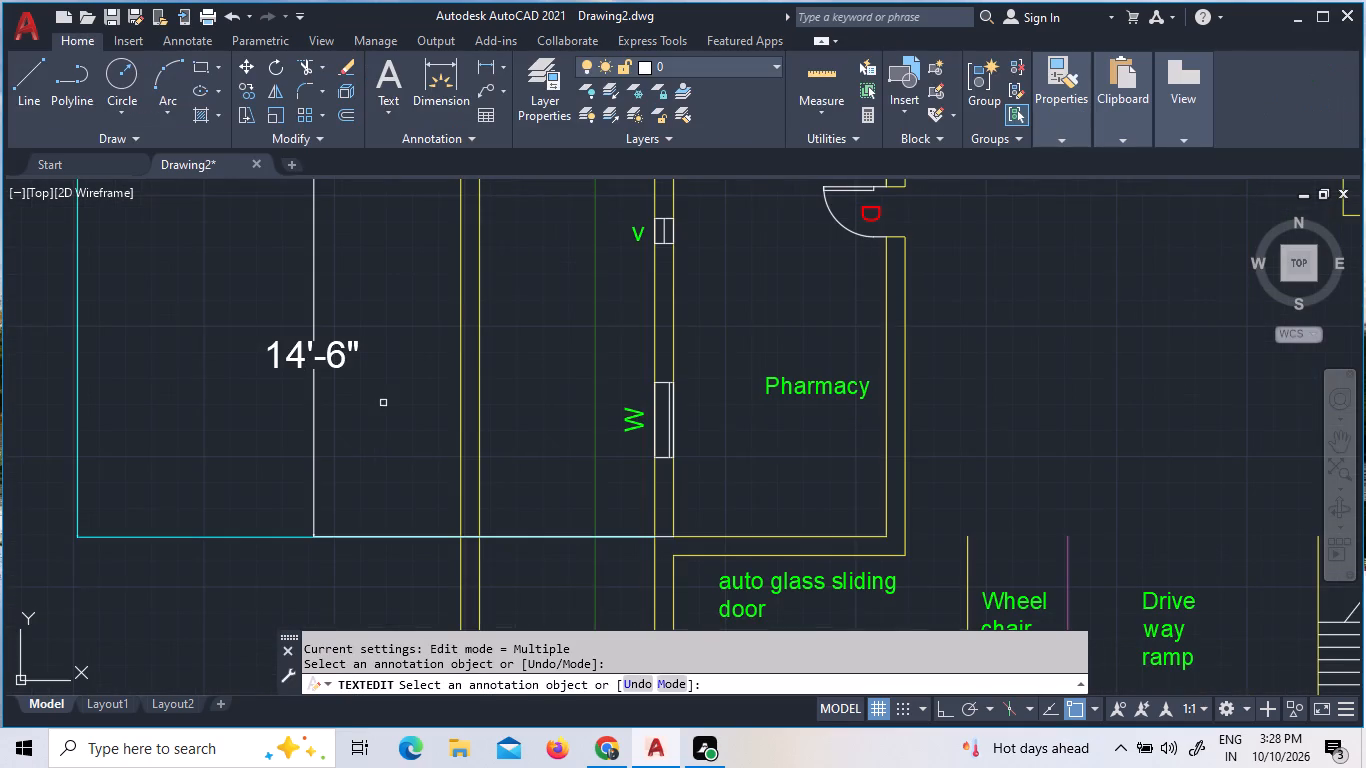
left_click(332, 345)
left_click(281, 309)
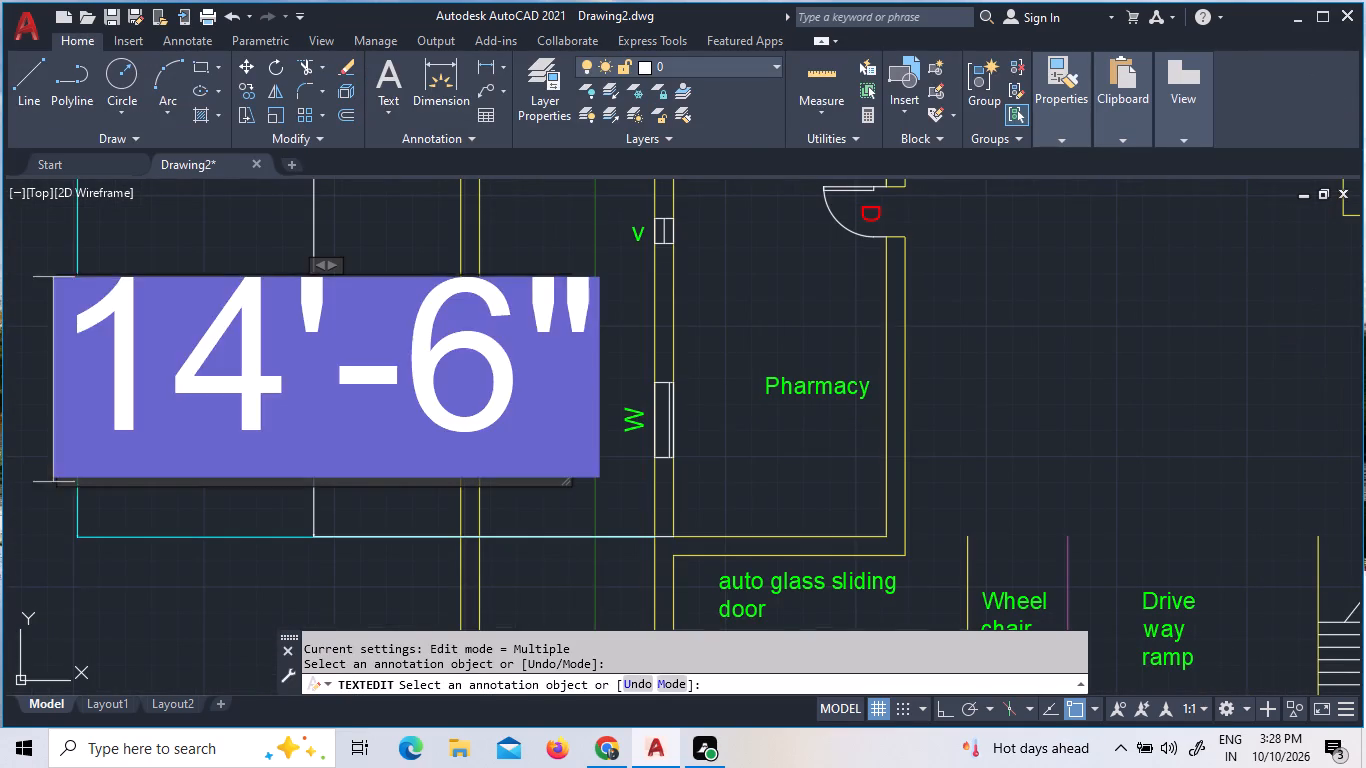
key("Escape")
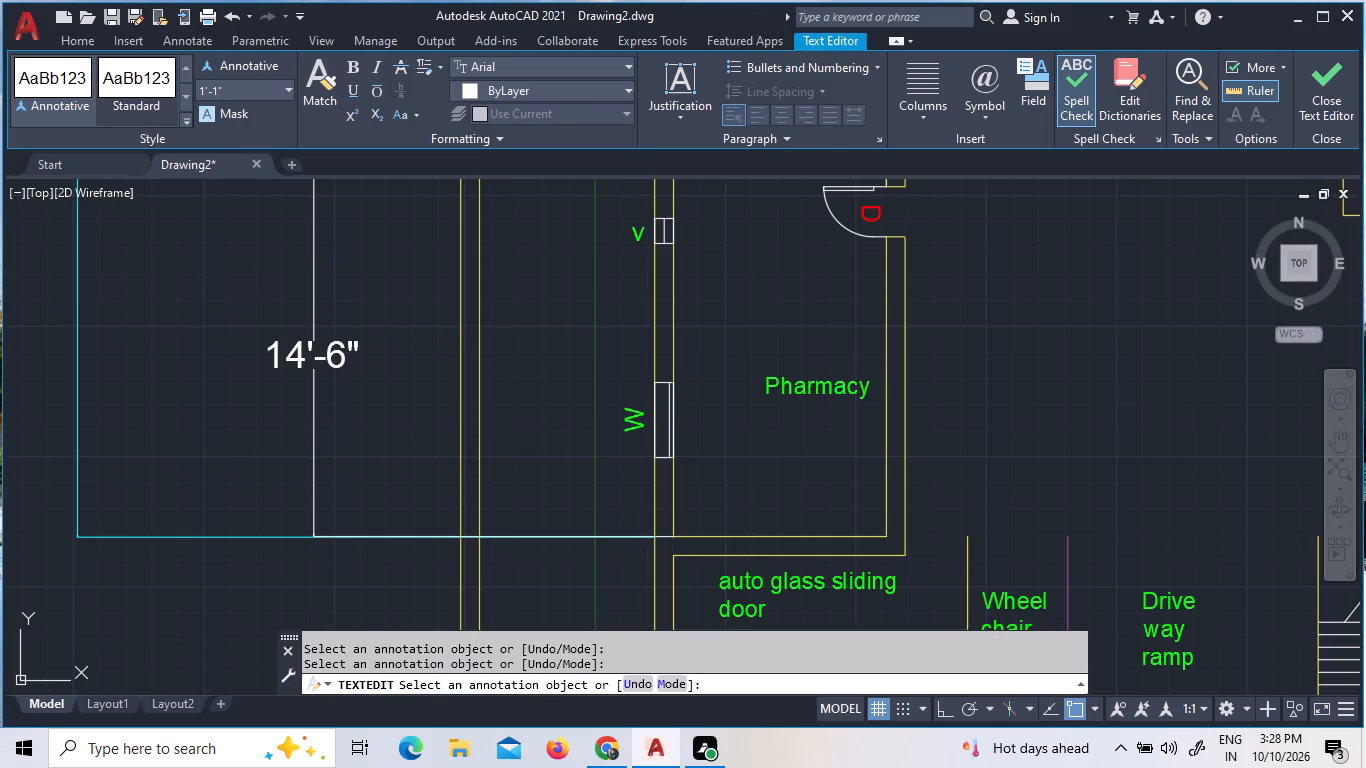
key("Escape")
Set the colour of the new Pharmacy dimension to Cyan.
left_click(337, 310)
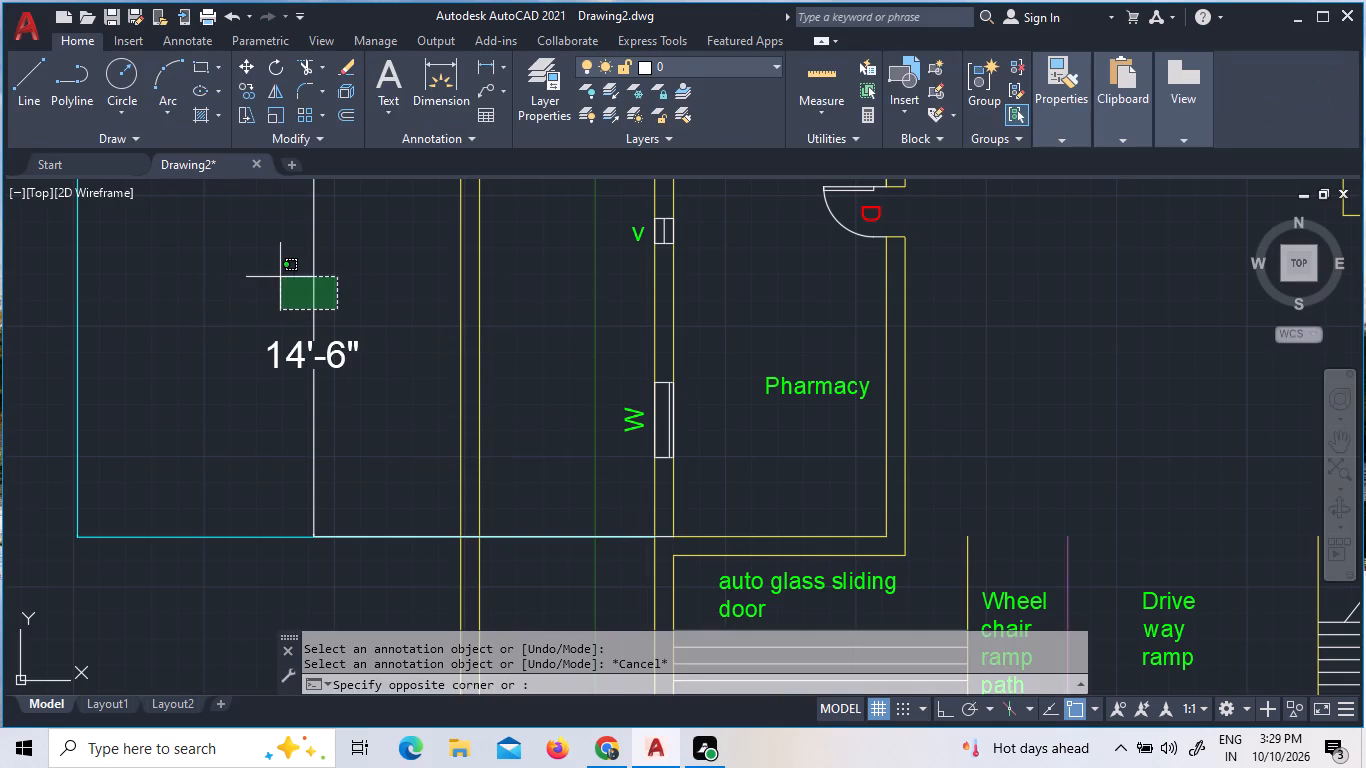
left_click(276, 273)
left_click(1060, 116)
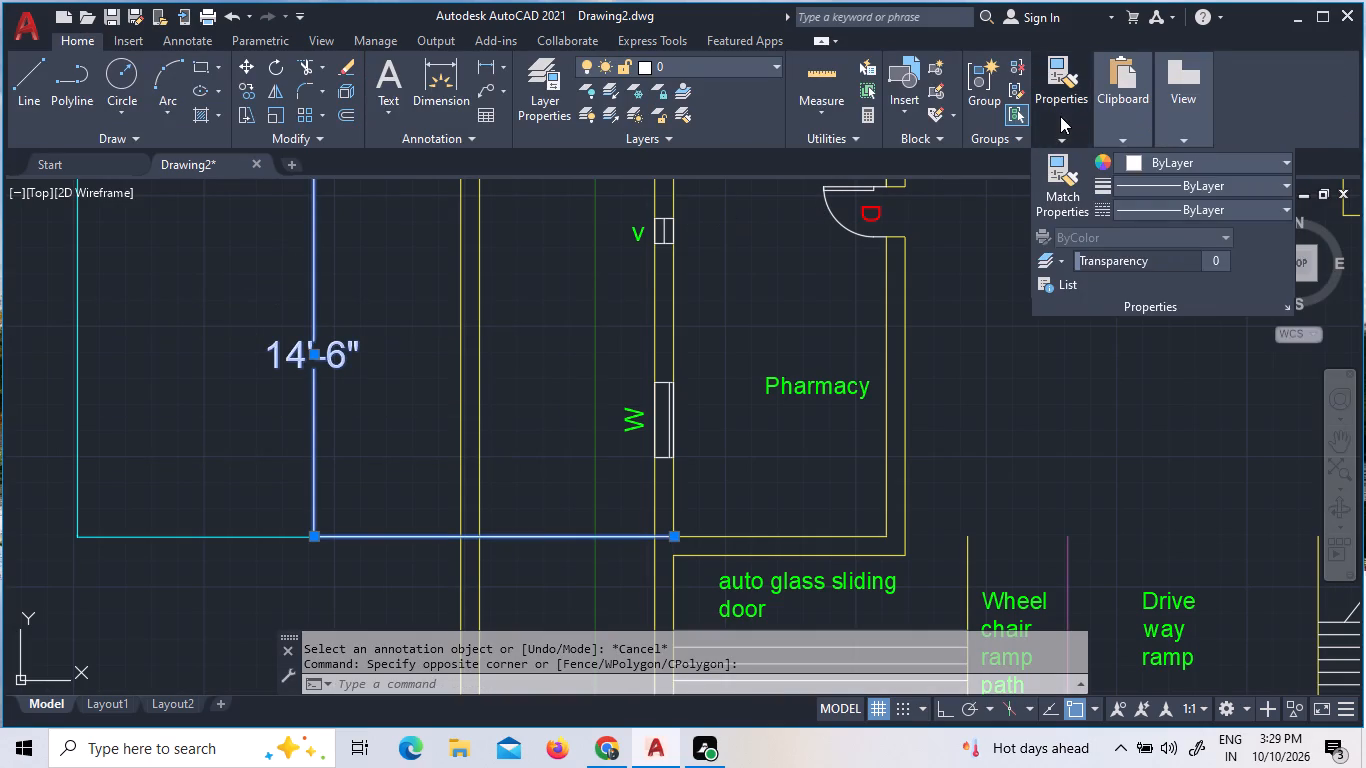
left_click(1122, 170)
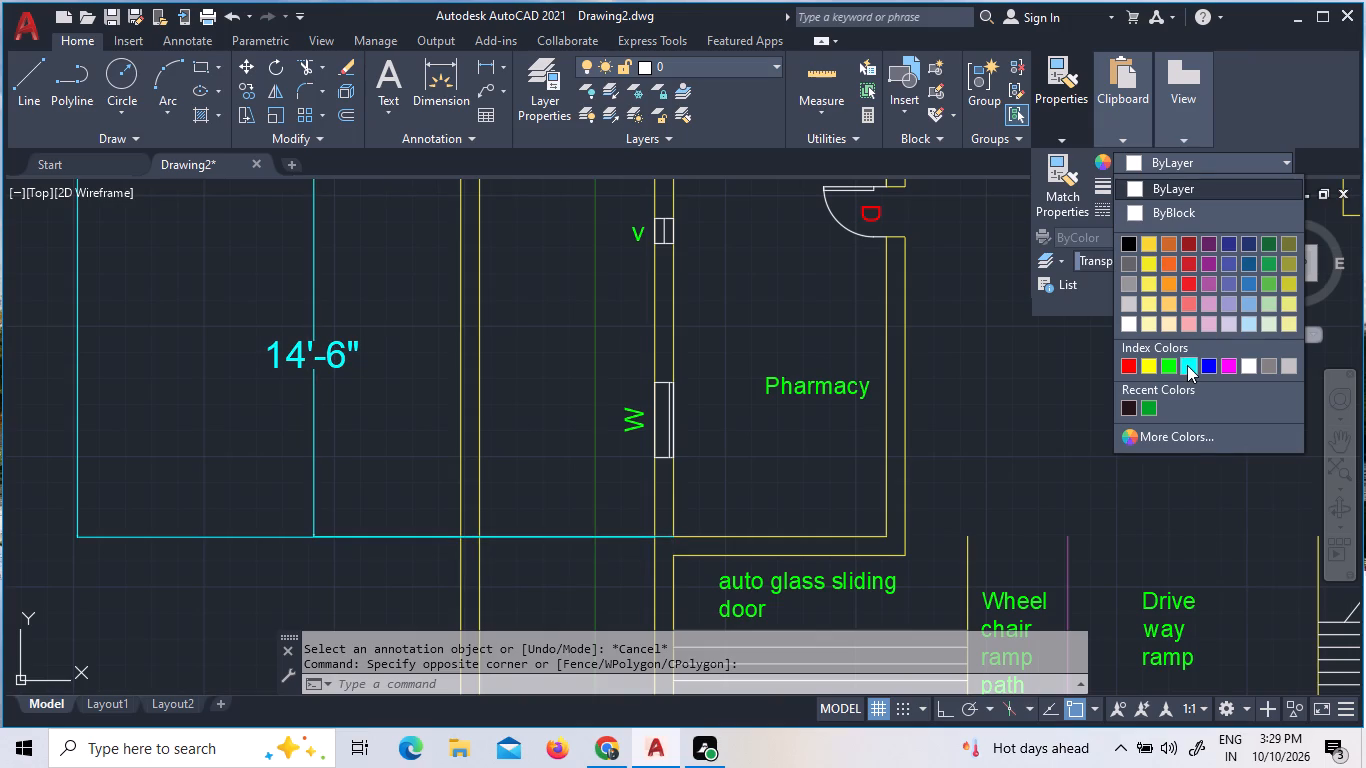
left_click(1187, 365)
left_click(1004, 391)
key("Escape")
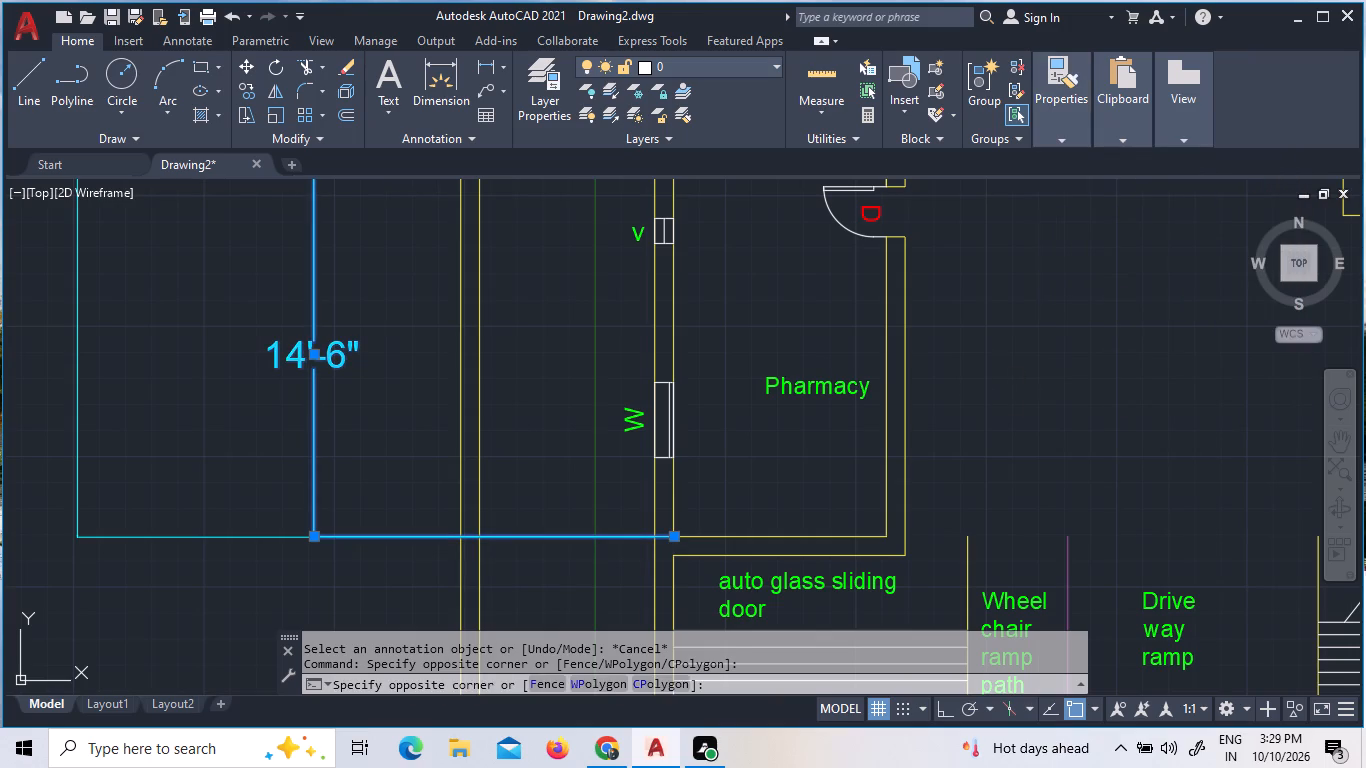
Add a vertical linear dimension for the Office, from the Pharmacy's upper wall line to the Office's northwest inner corner, placed outside the west wall.
scroll(1003, 390, "down", 3)
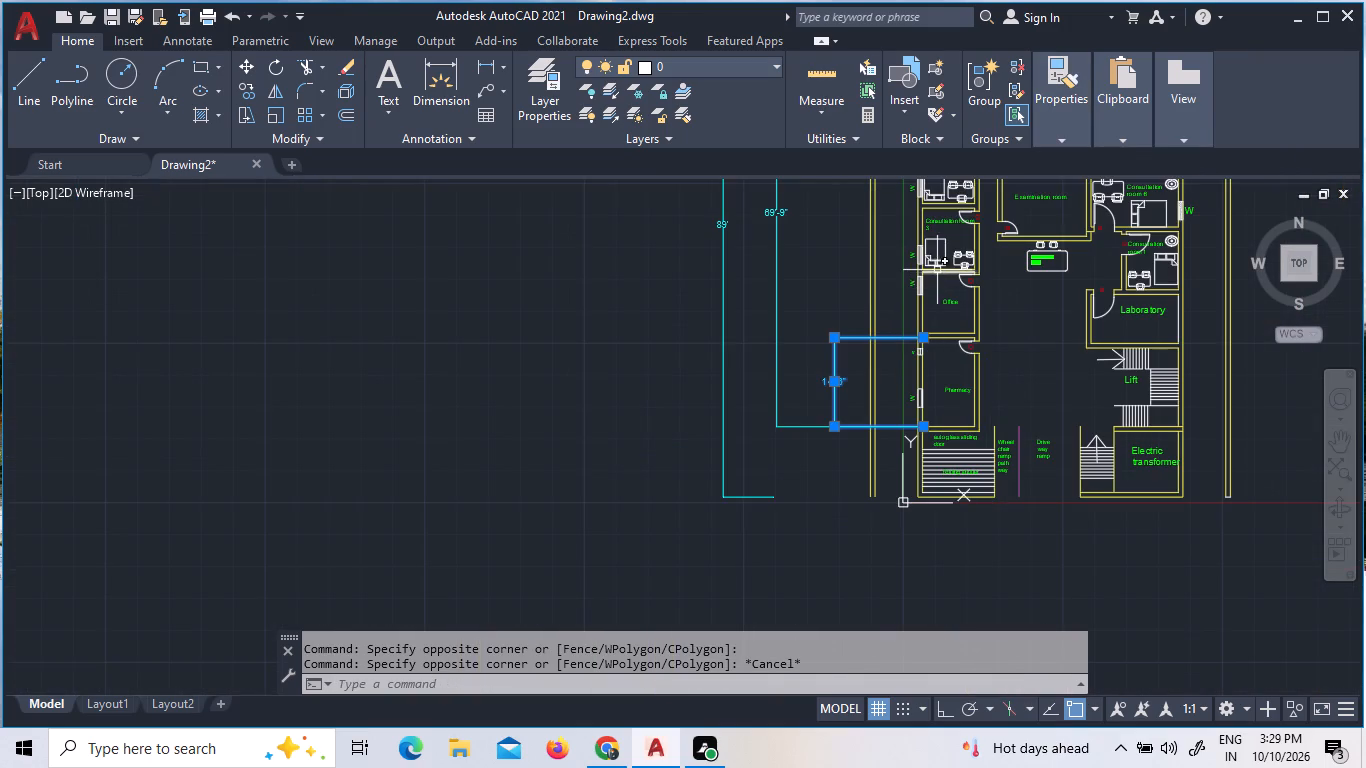
scroll(937, 270, "up", 3)
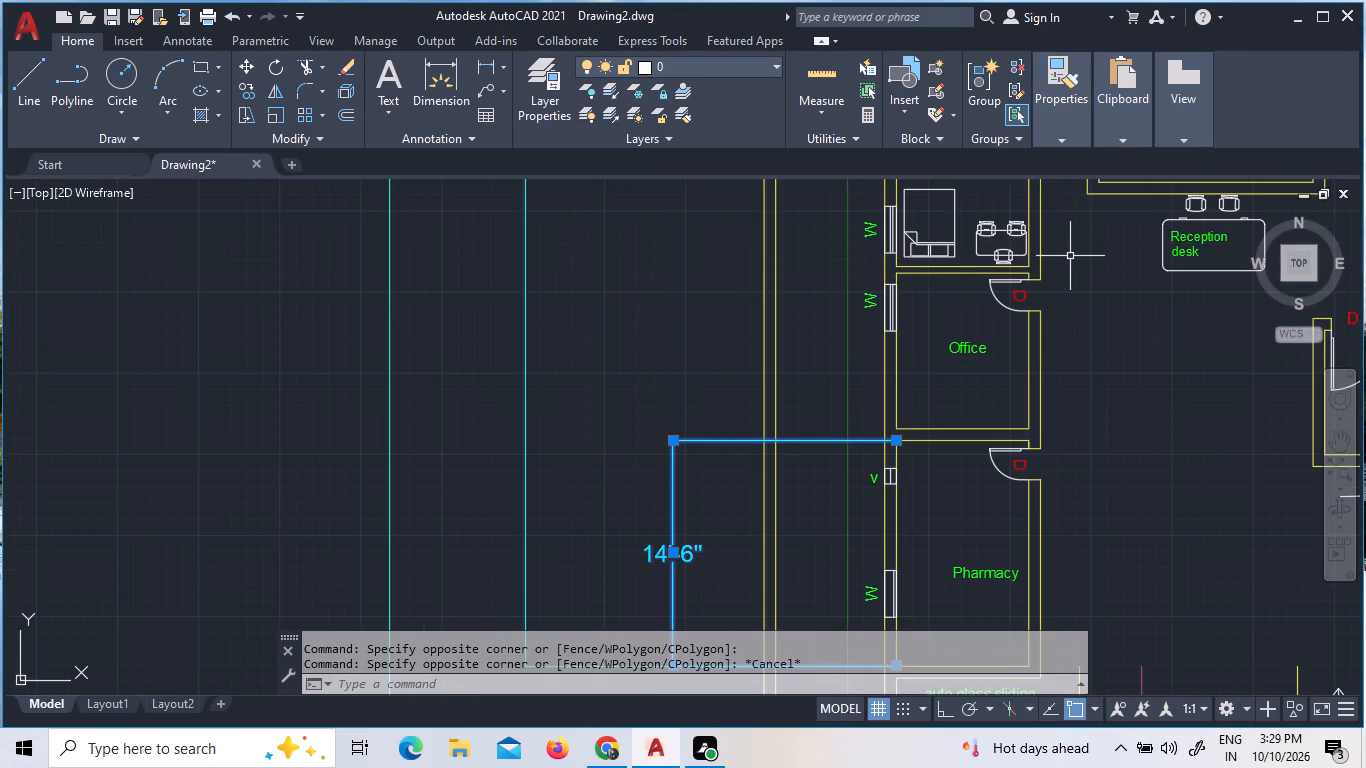
scroll(1067, 255, "down", 2)
scroll(1042, 208, "up", 3)
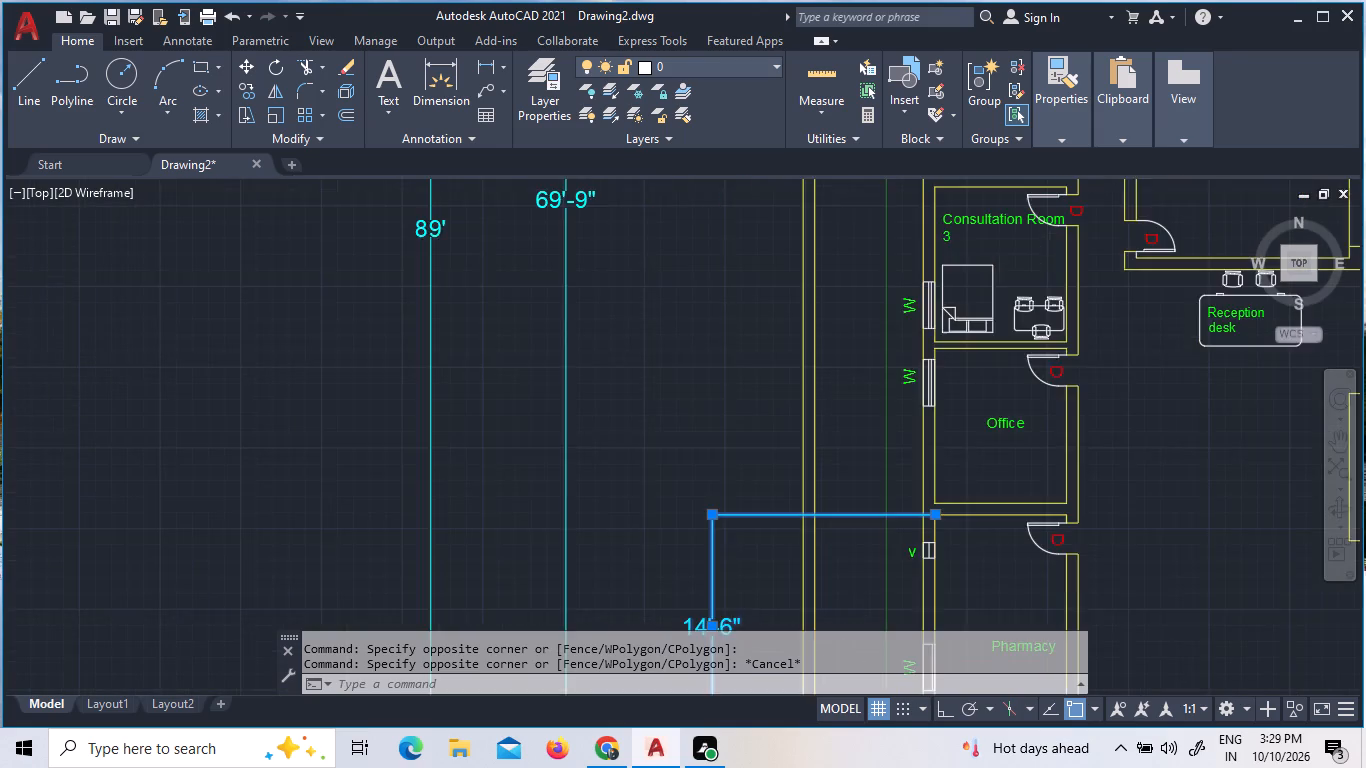
scroll(1009, 233, "down", 4)
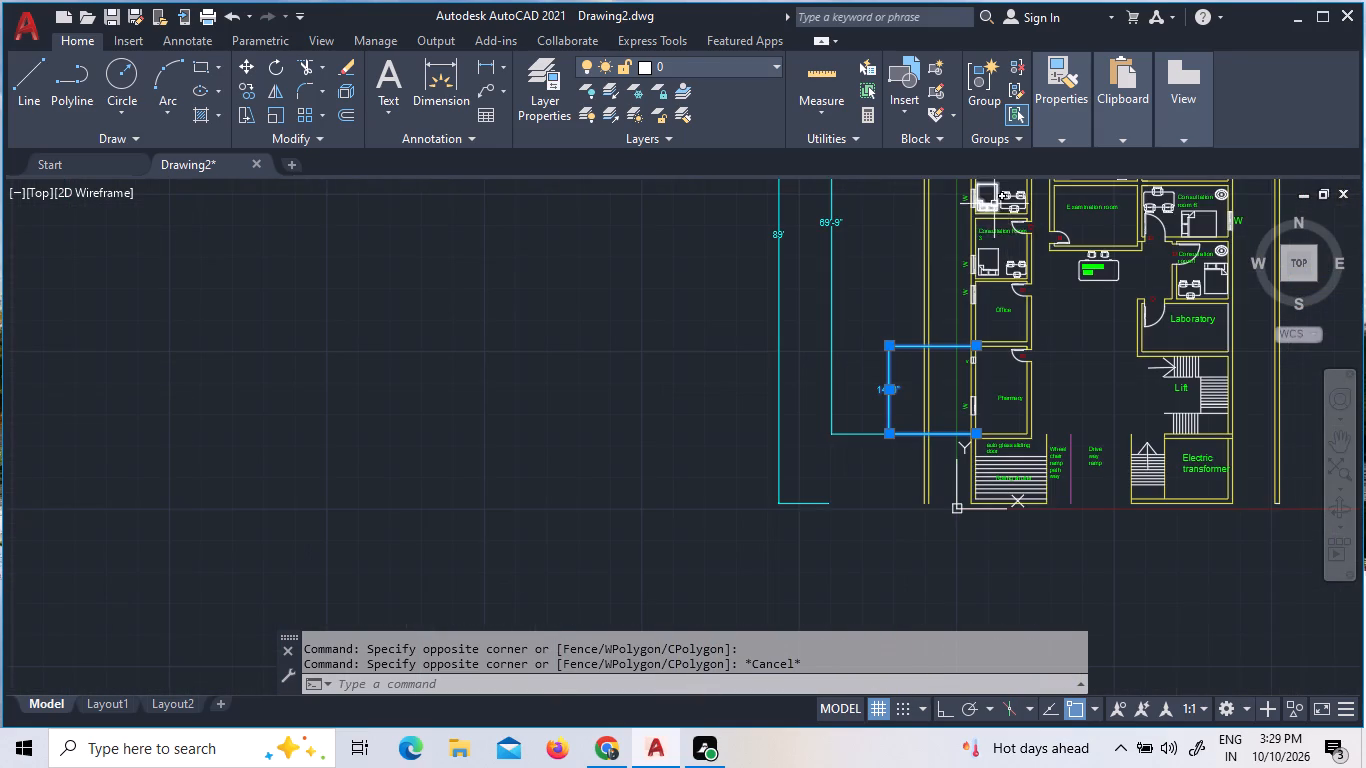
scroll(994, 204, "up", 4)
scroll(994, 204, "down", 2)
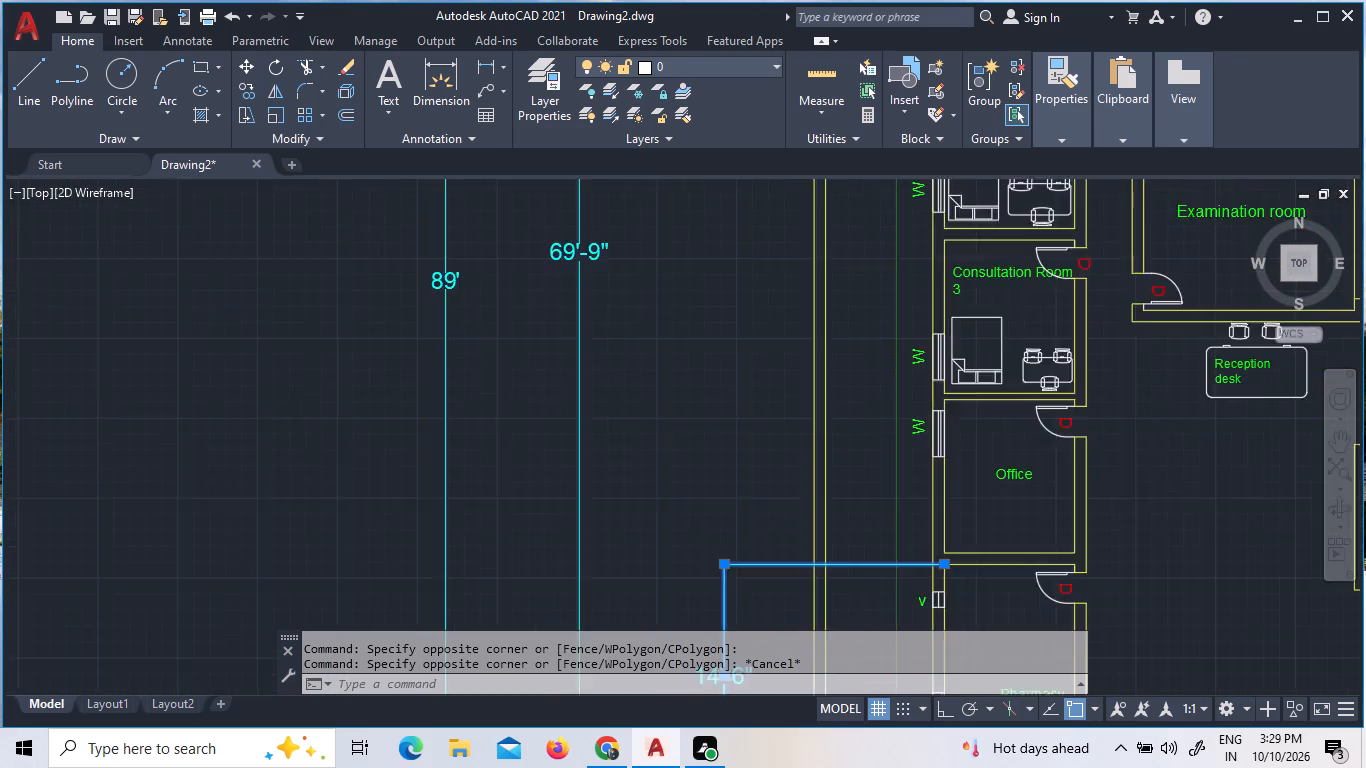
scroll(994, 204, "down", 1)
scroll(1181, 346, "up", 3)
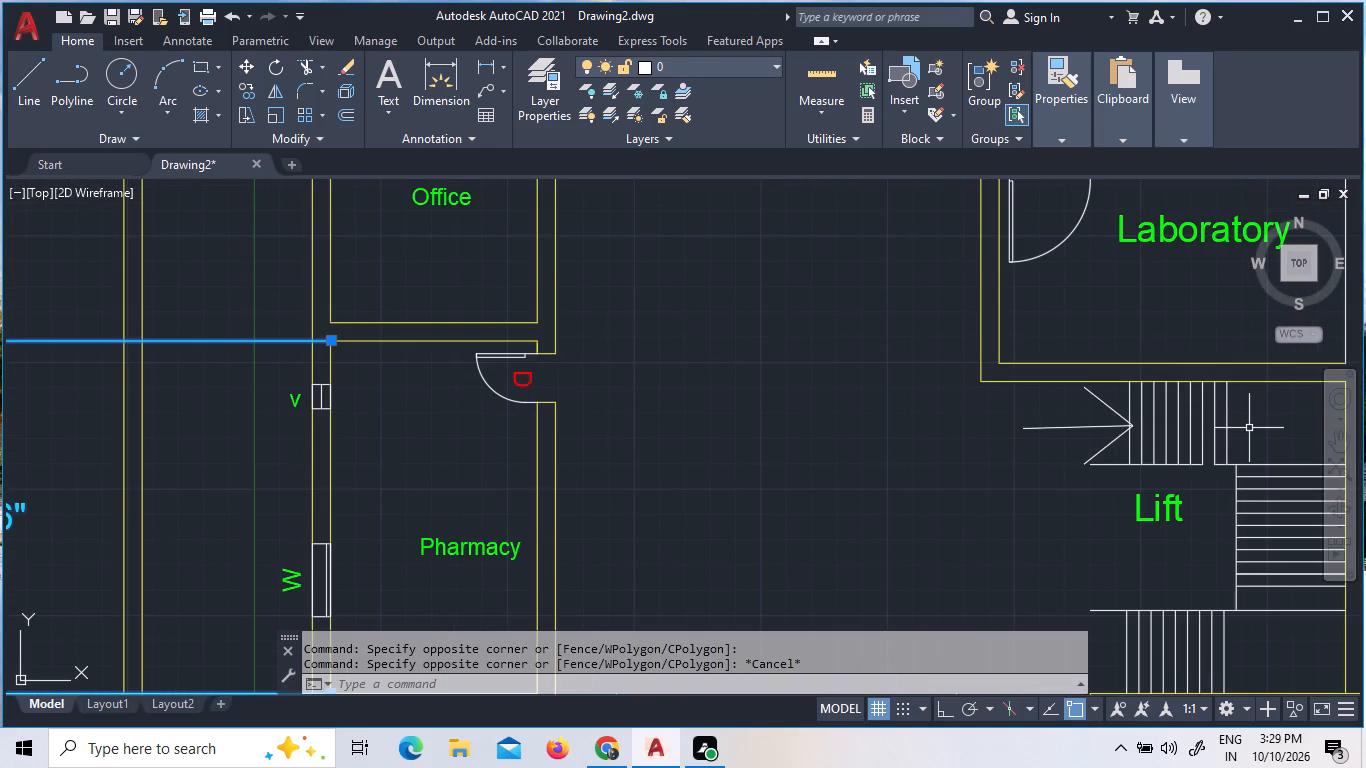
scroll(1249, 428, "down", 3)
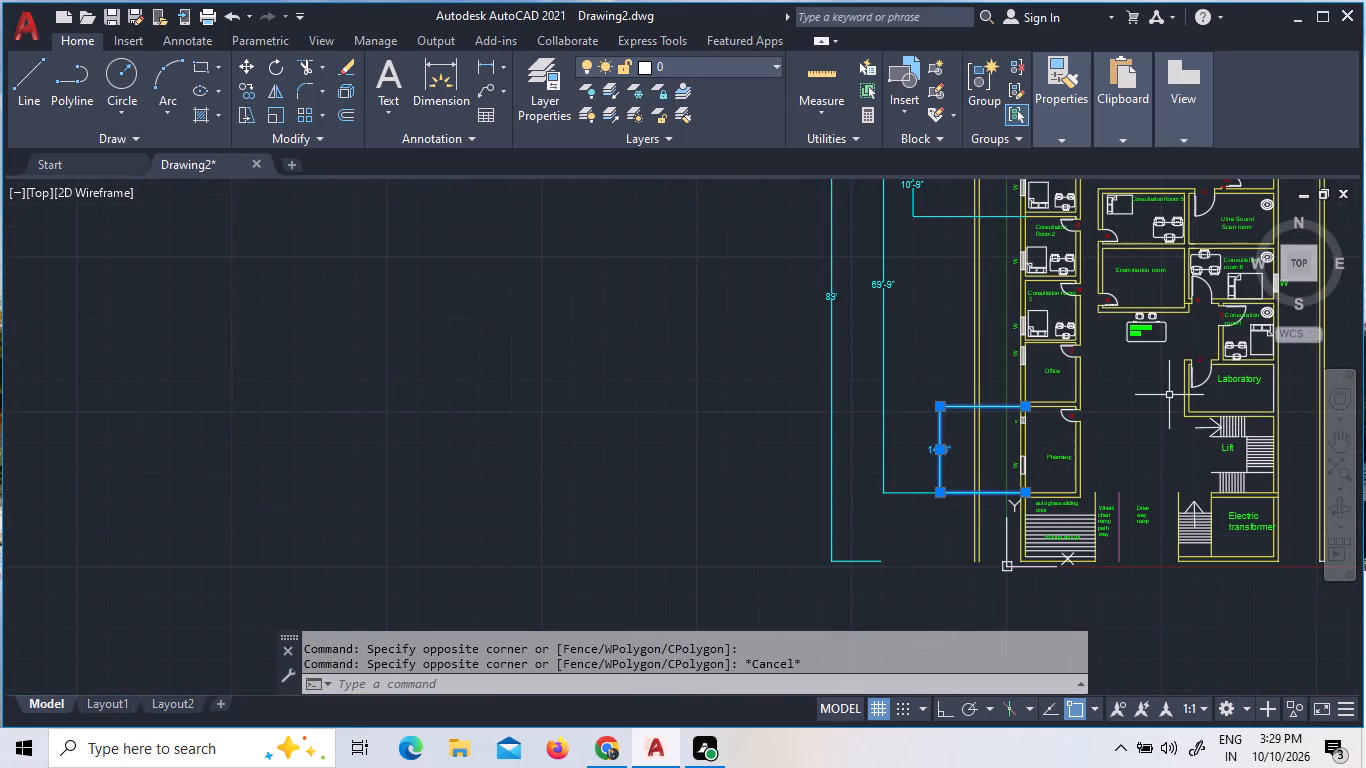
scroll(1011, 330, "up", 3)
middle_click_drag(1159, 547, 1012, 472)
scroll(970, 398, "up", 1)
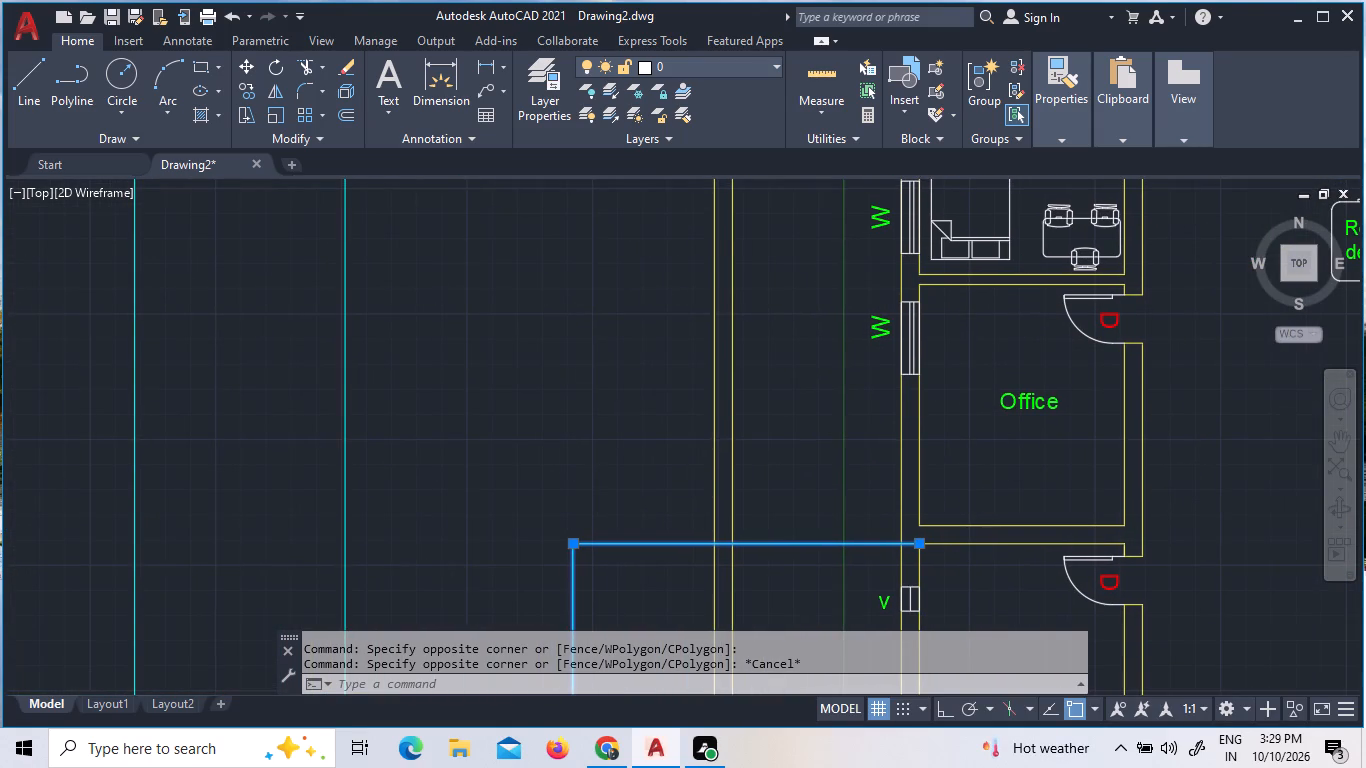
scroll(970, 398, "down", 1)
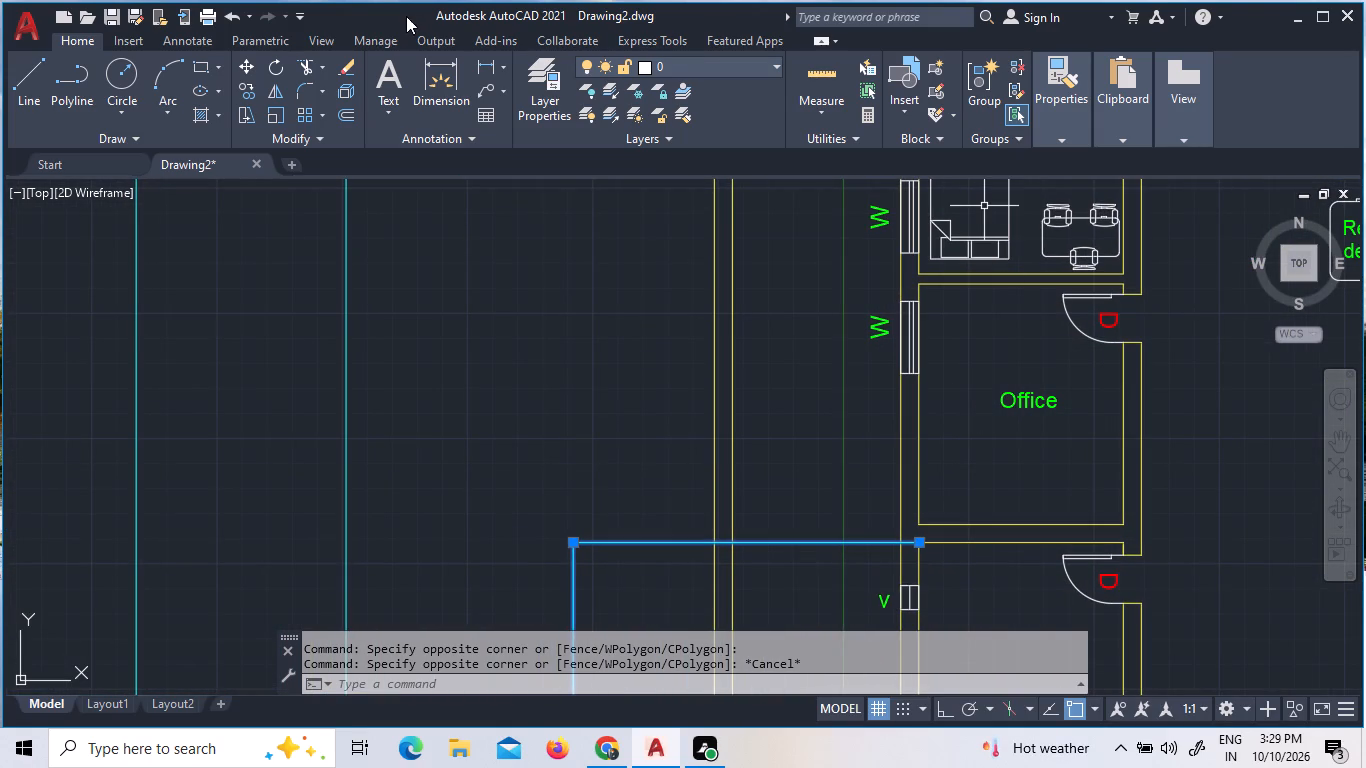
left_click(489, 59)
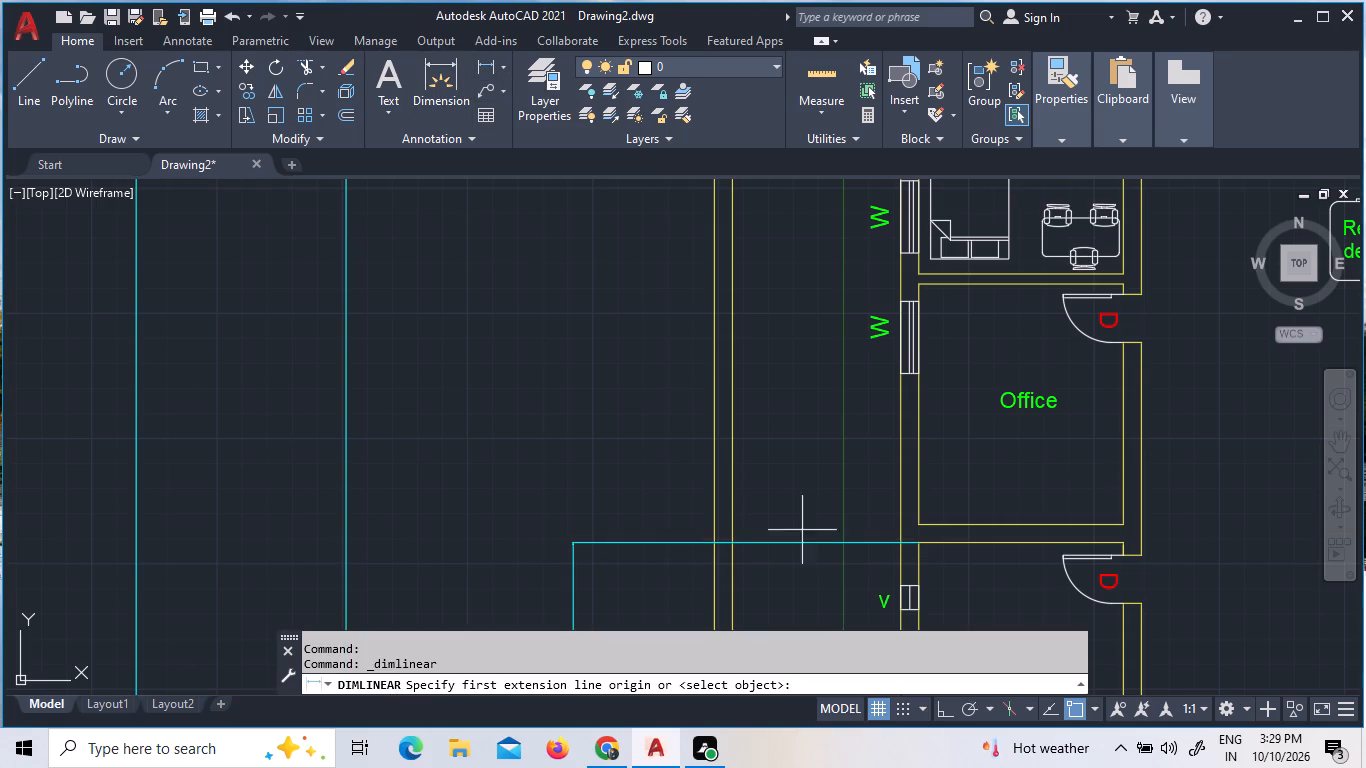
left_click(898, 546)
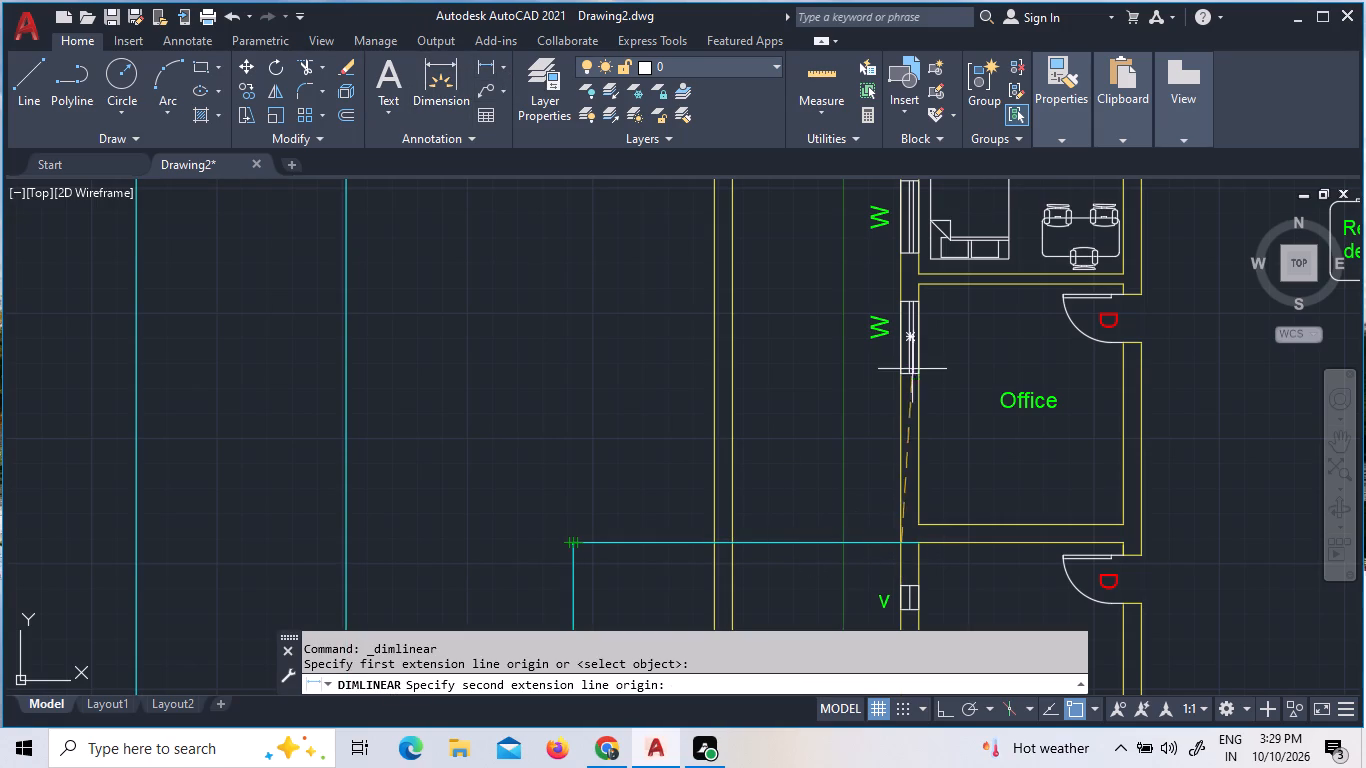
left_click(915, 279)
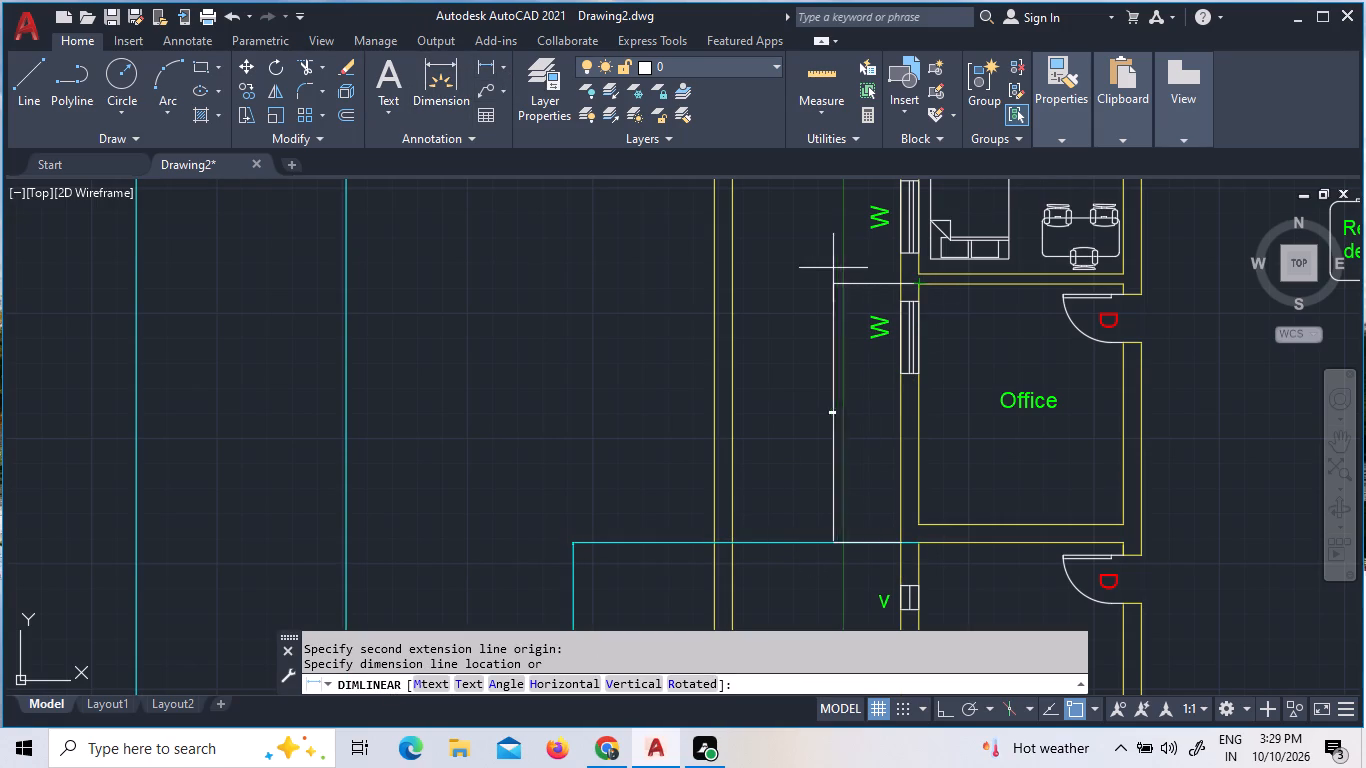
left_click(528, 274)
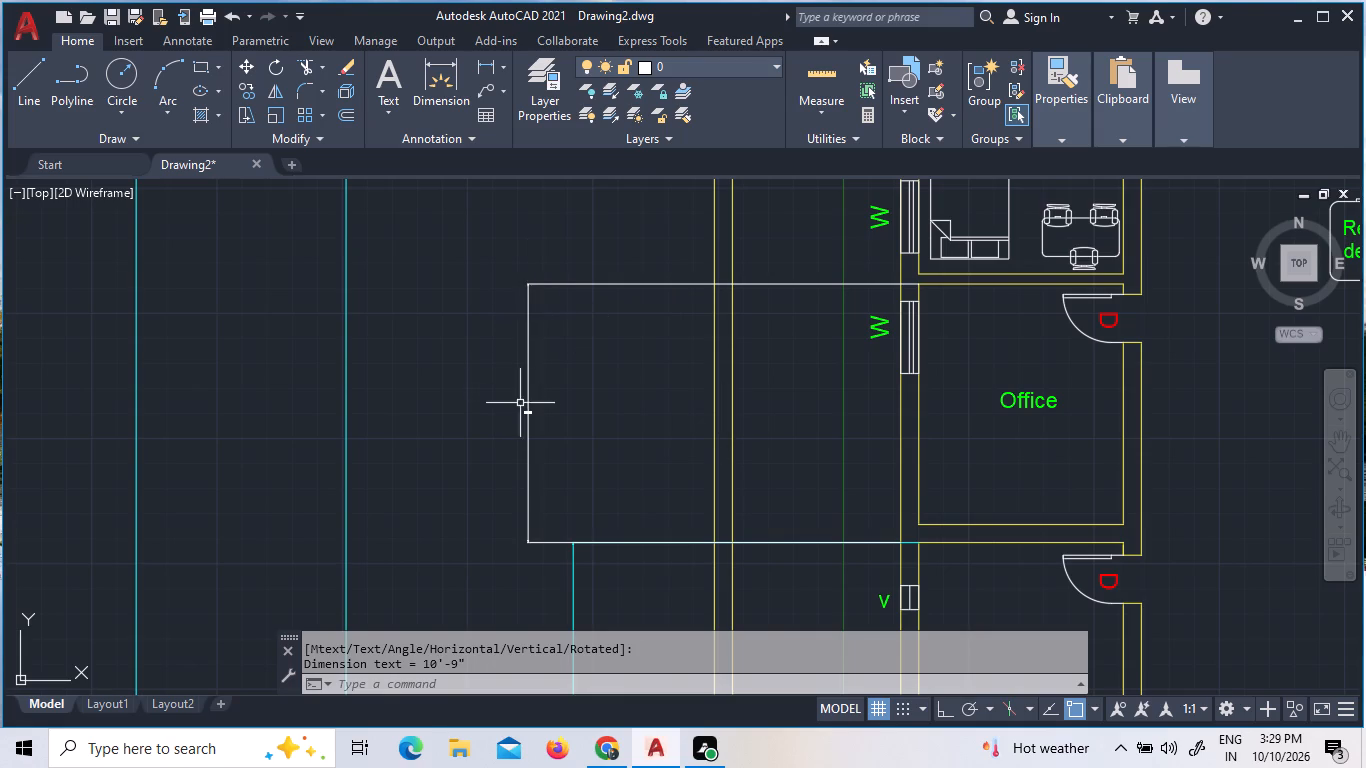
Set the text height of the new Office dimension to 1'-1".
triple_click(525, 409)
left_click(525, 409)
left_click(525, 409)
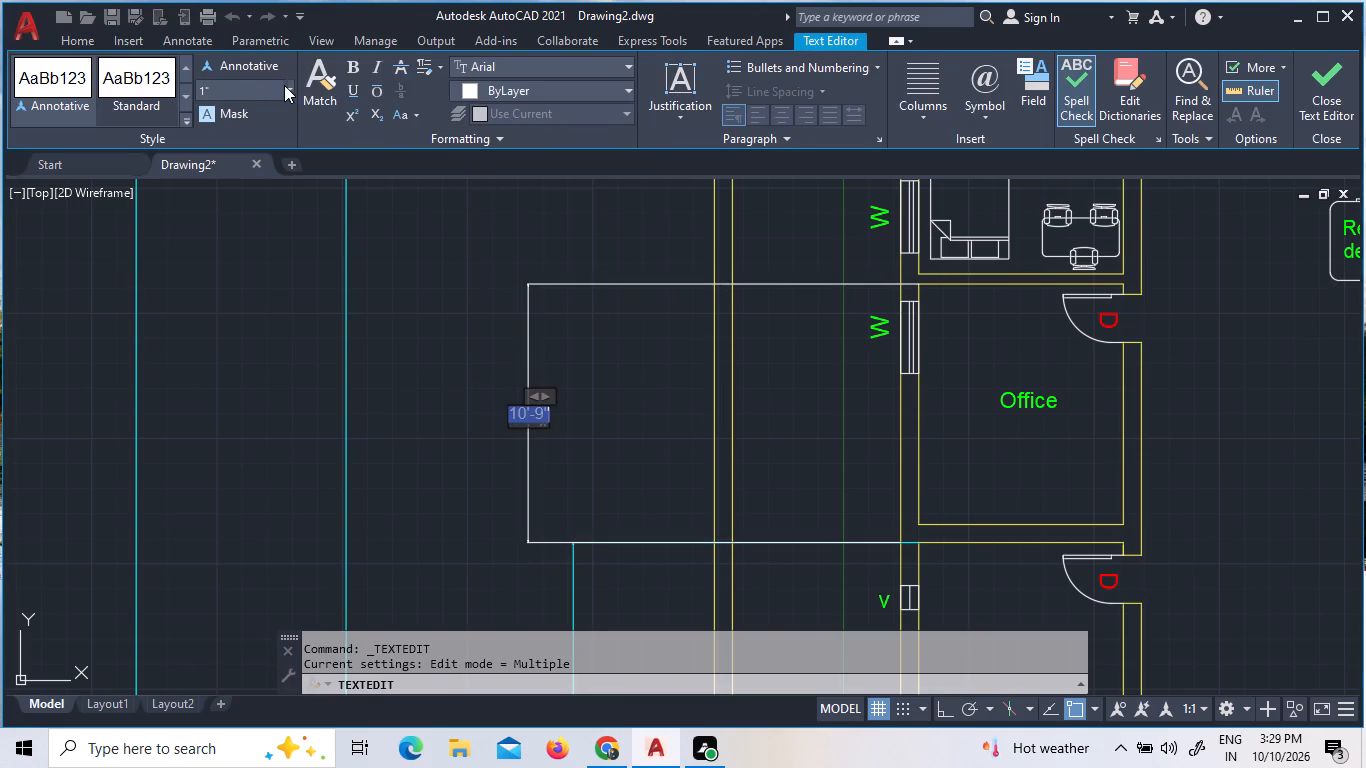
left_click(284, 85)
left_click(236, 248)
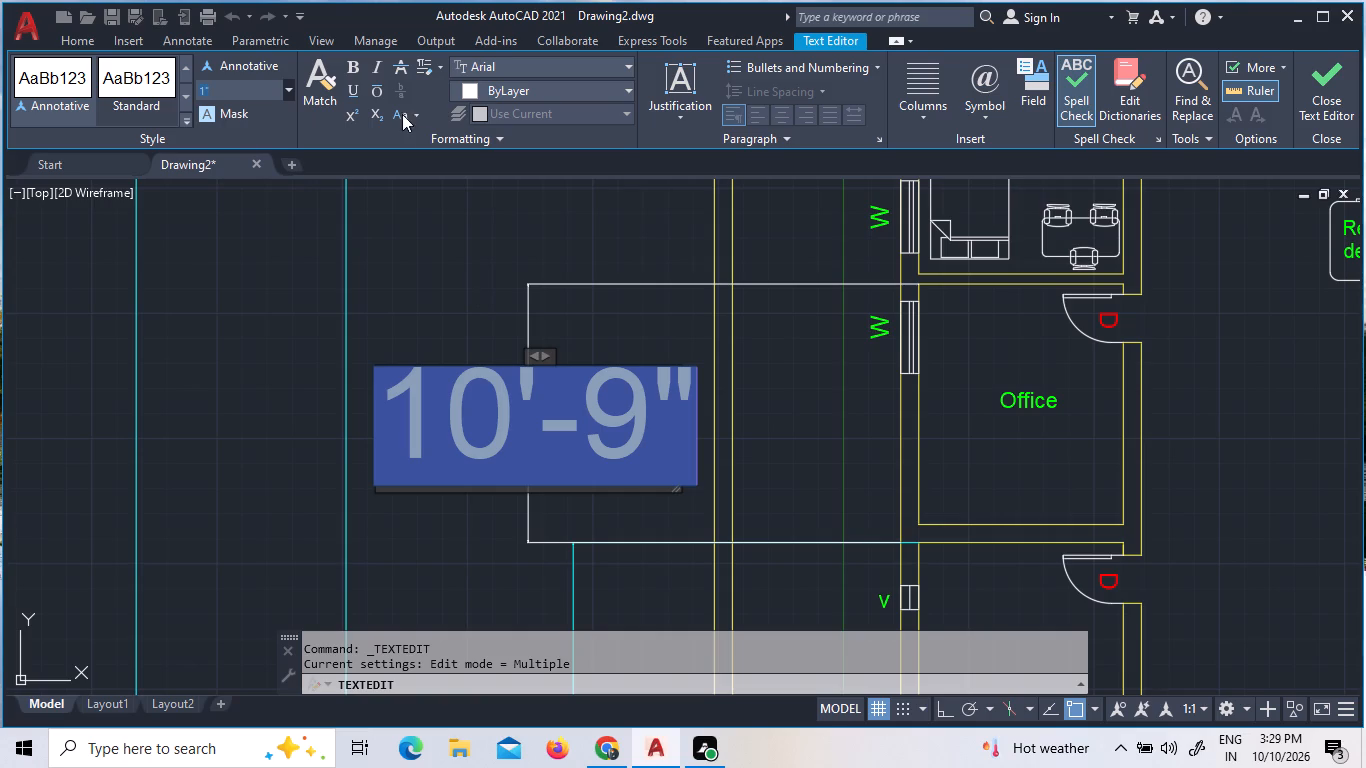
left_click(286, 84)
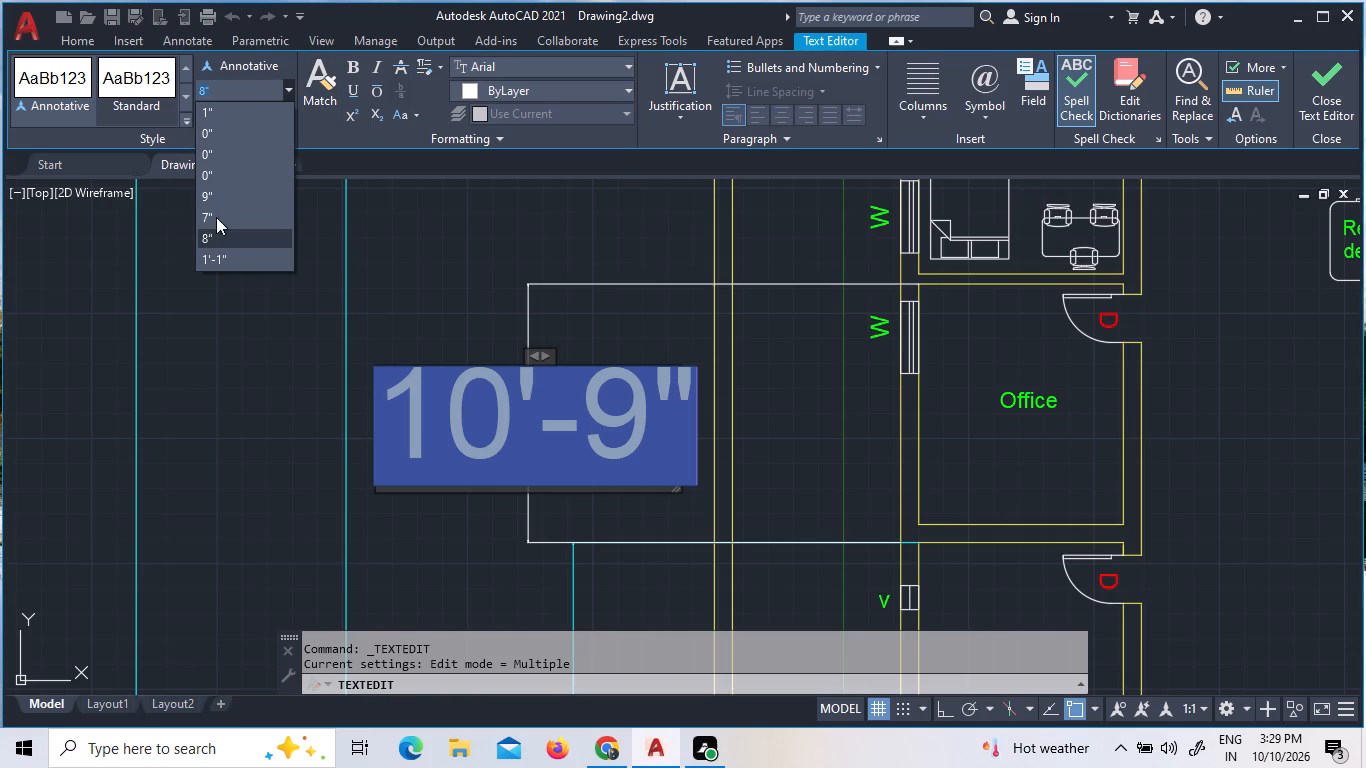
left_click(227, 261)
left_click(421, 292)
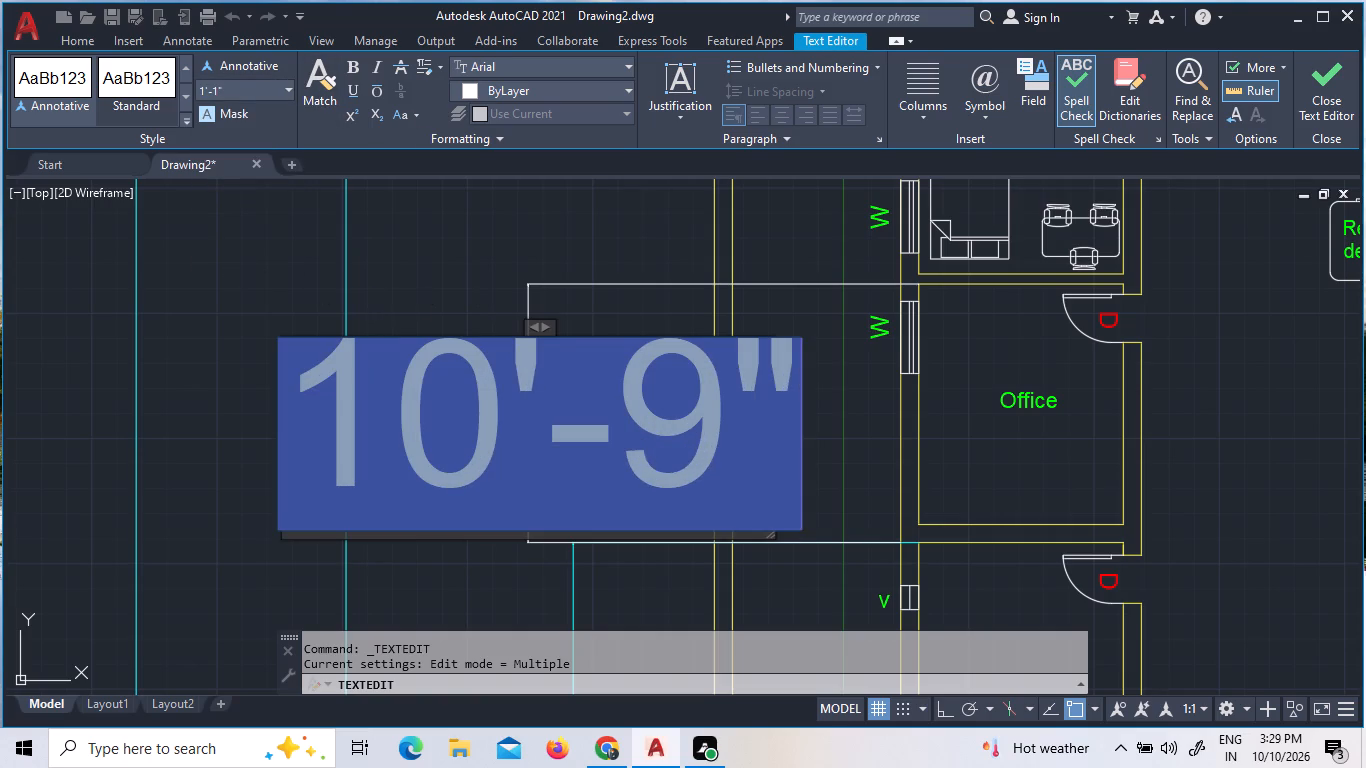
left_click(571, 425)
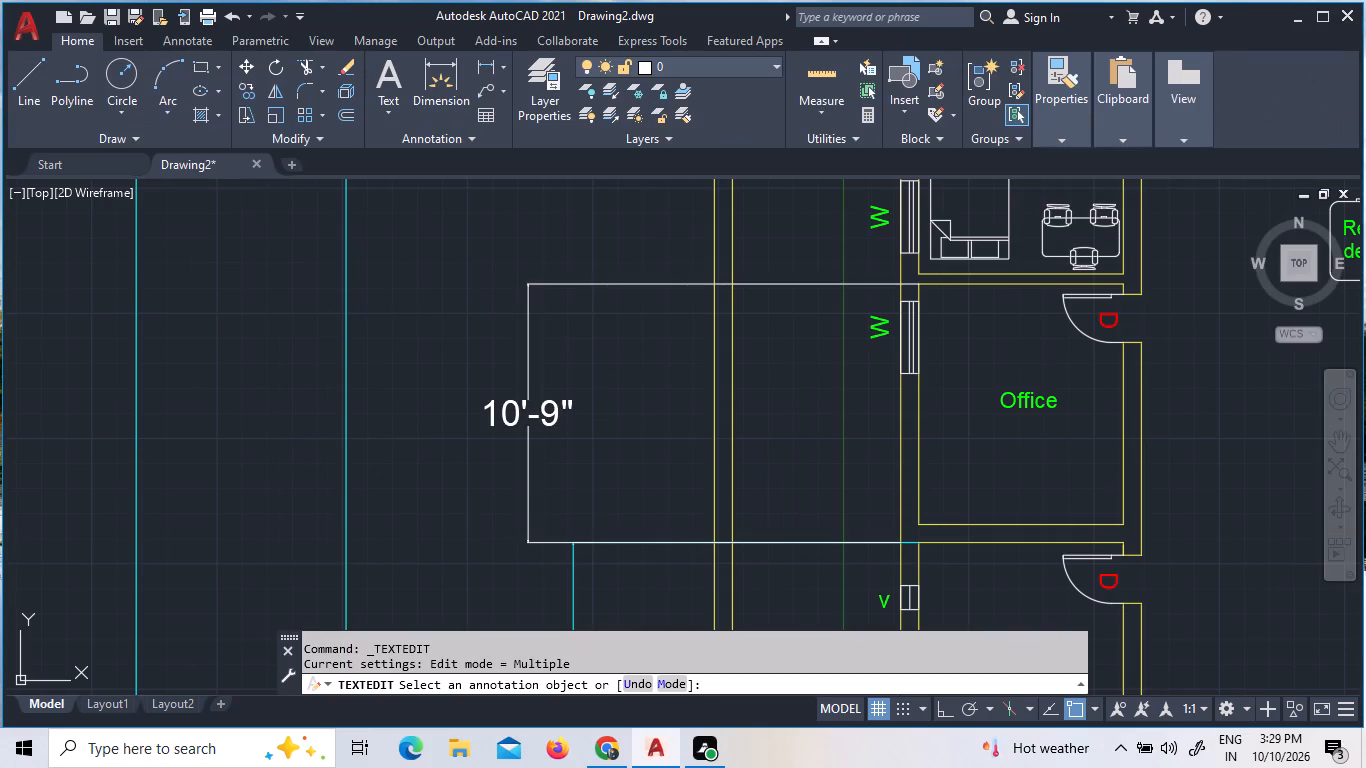
Set the current drawing colour to Cyan for new objects.
left_click(531, 391)
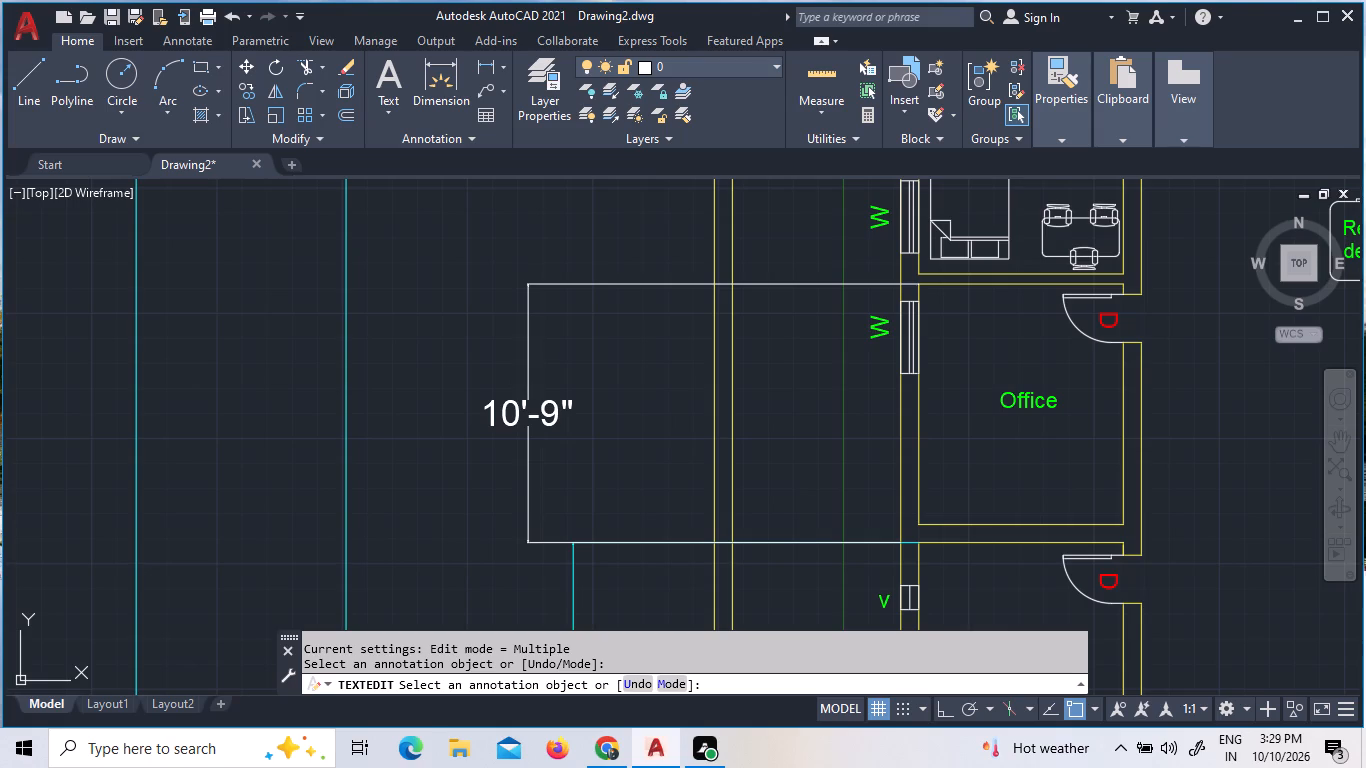
left_click(606, 166)
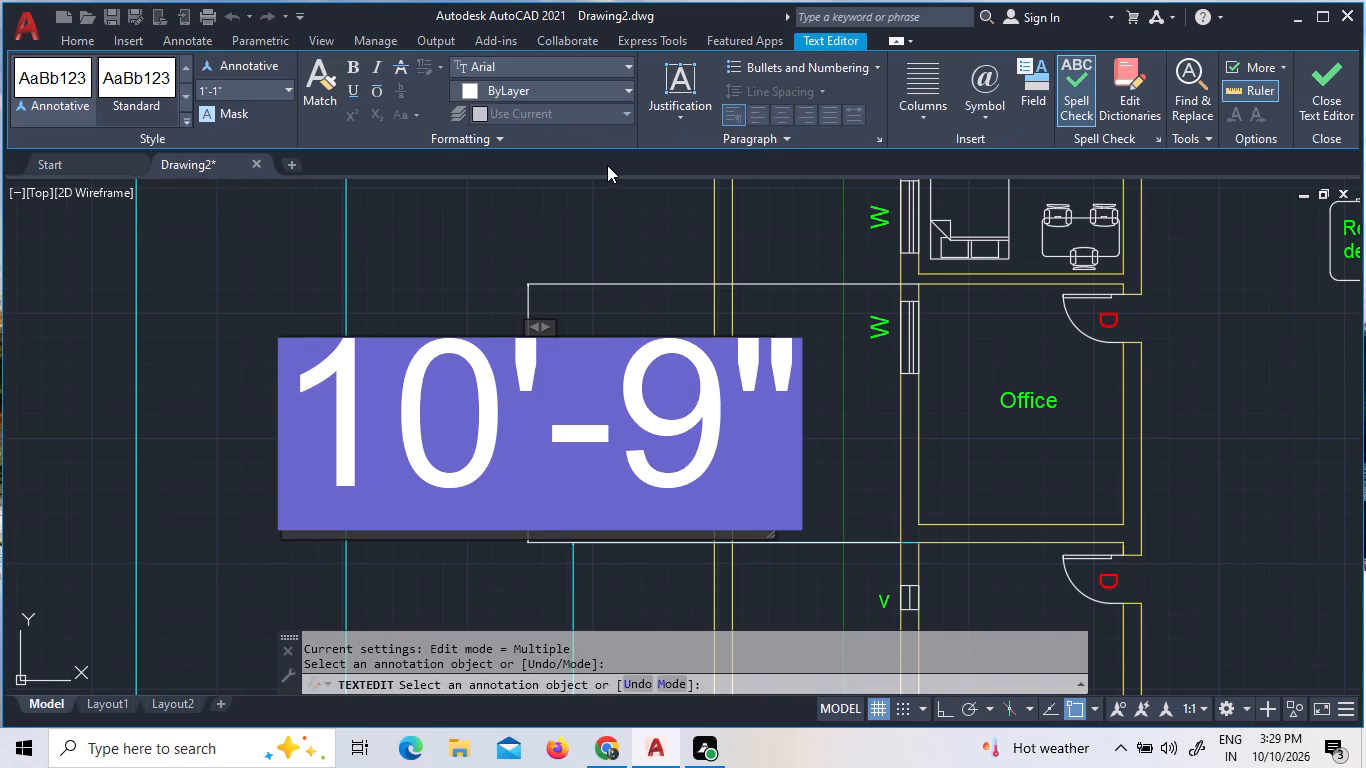
key("Escape")
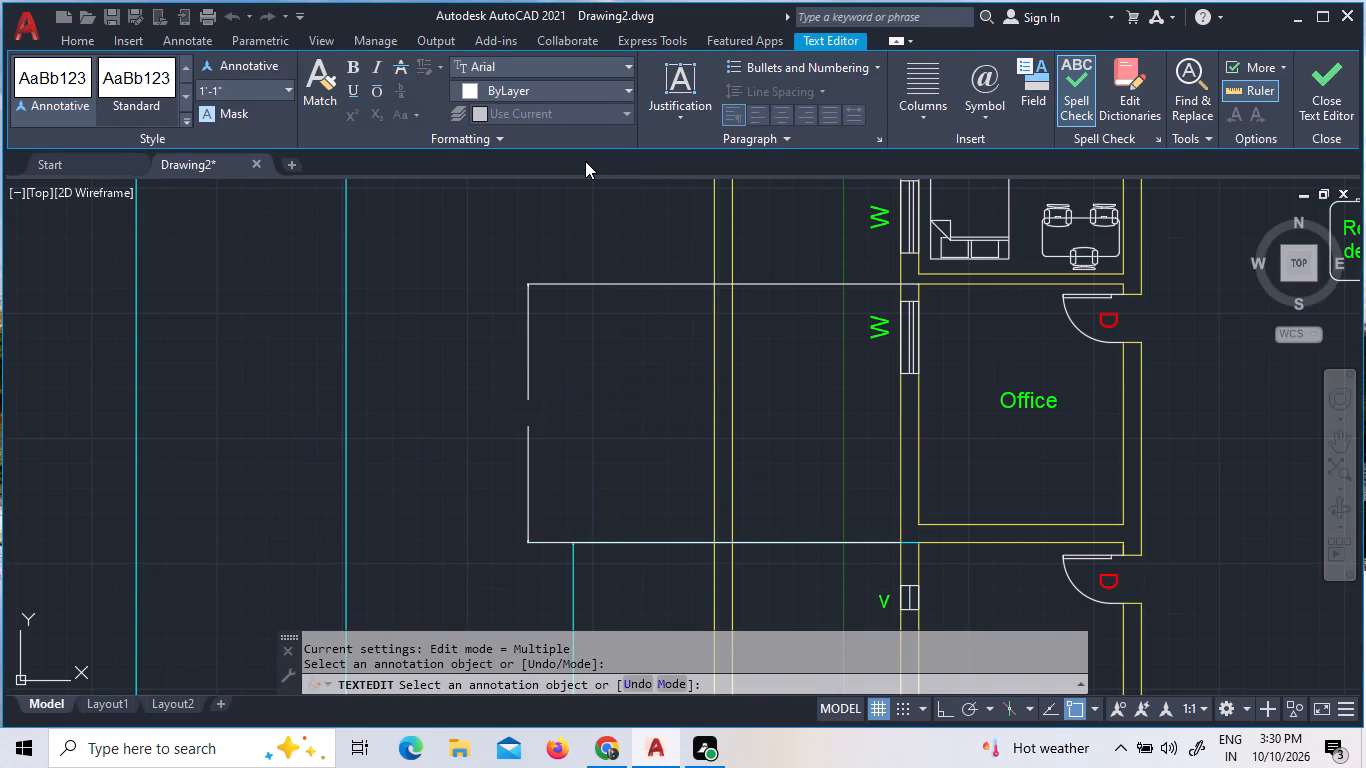
left_click(1065, 122)
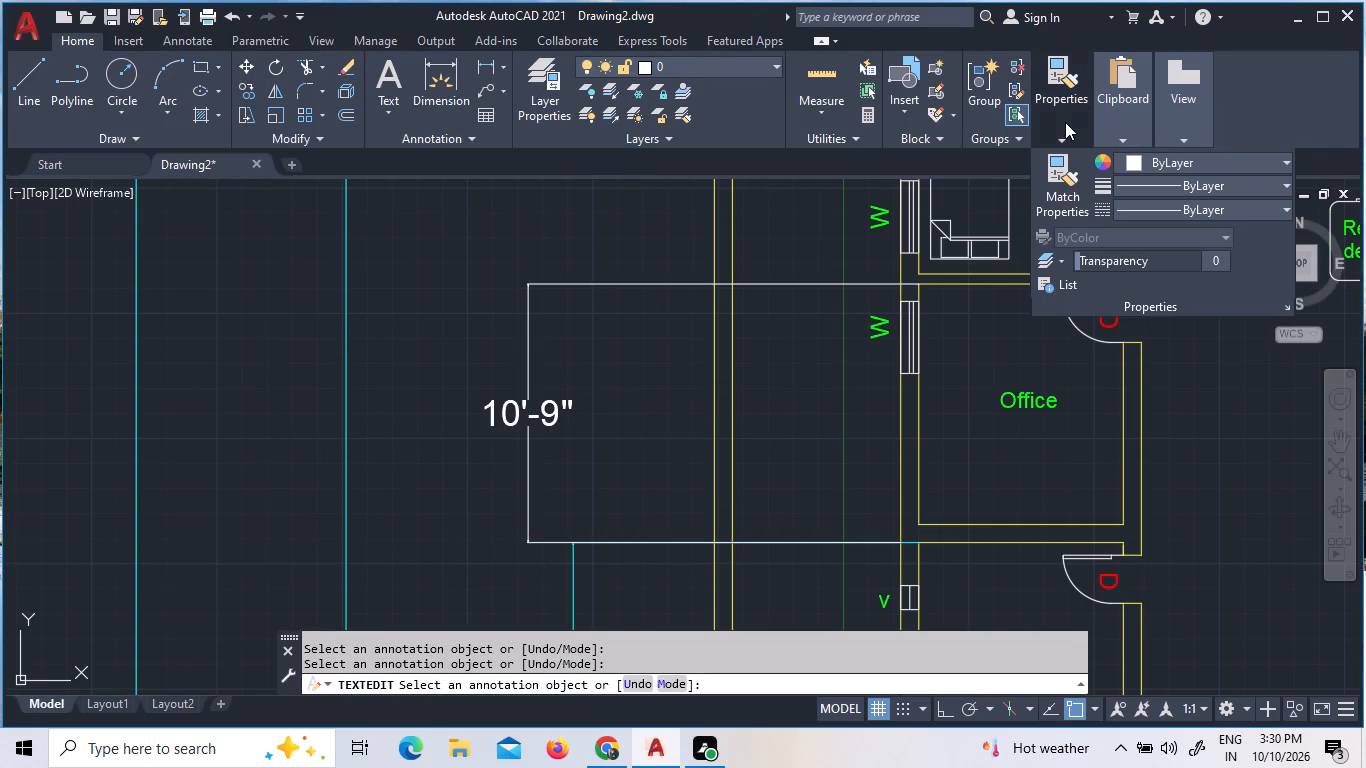
left_click(1159, 153)
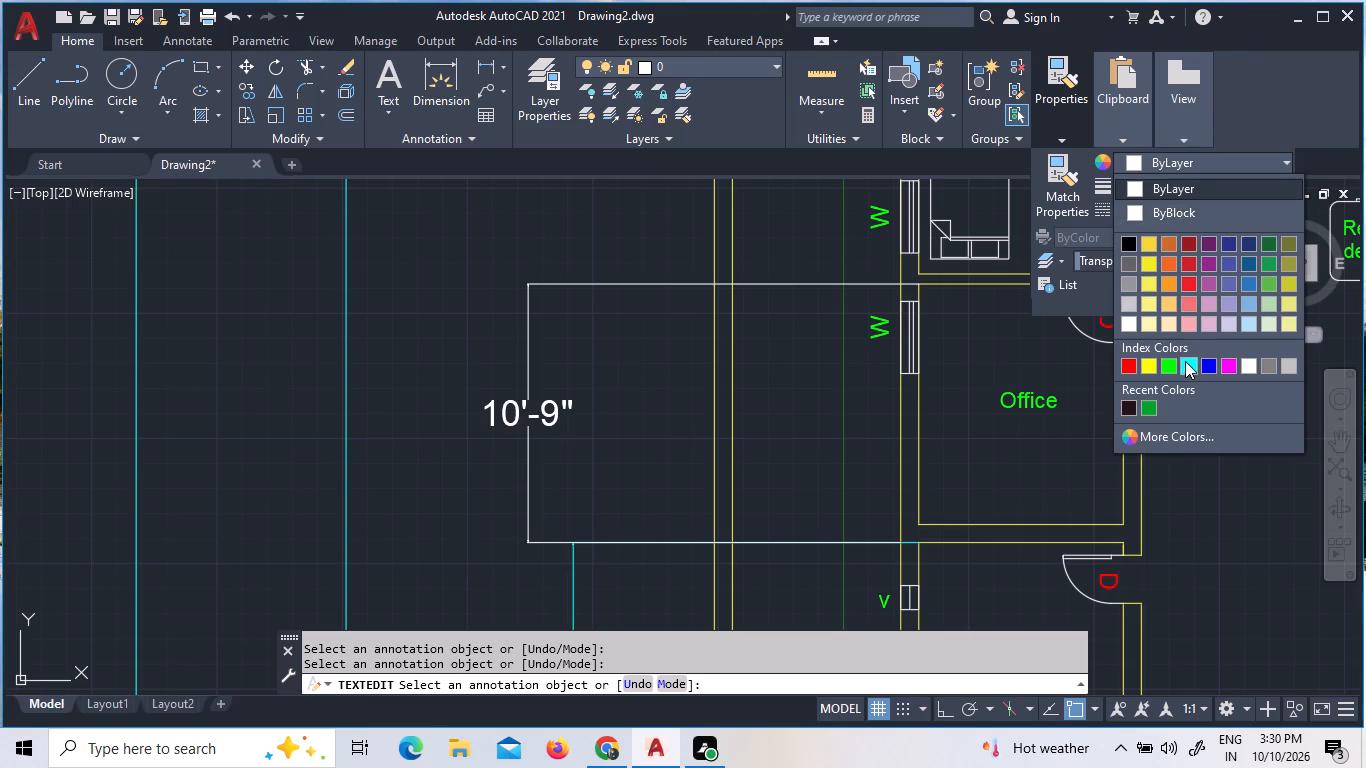
left_click(1187, 362)
left_click(616, 442)
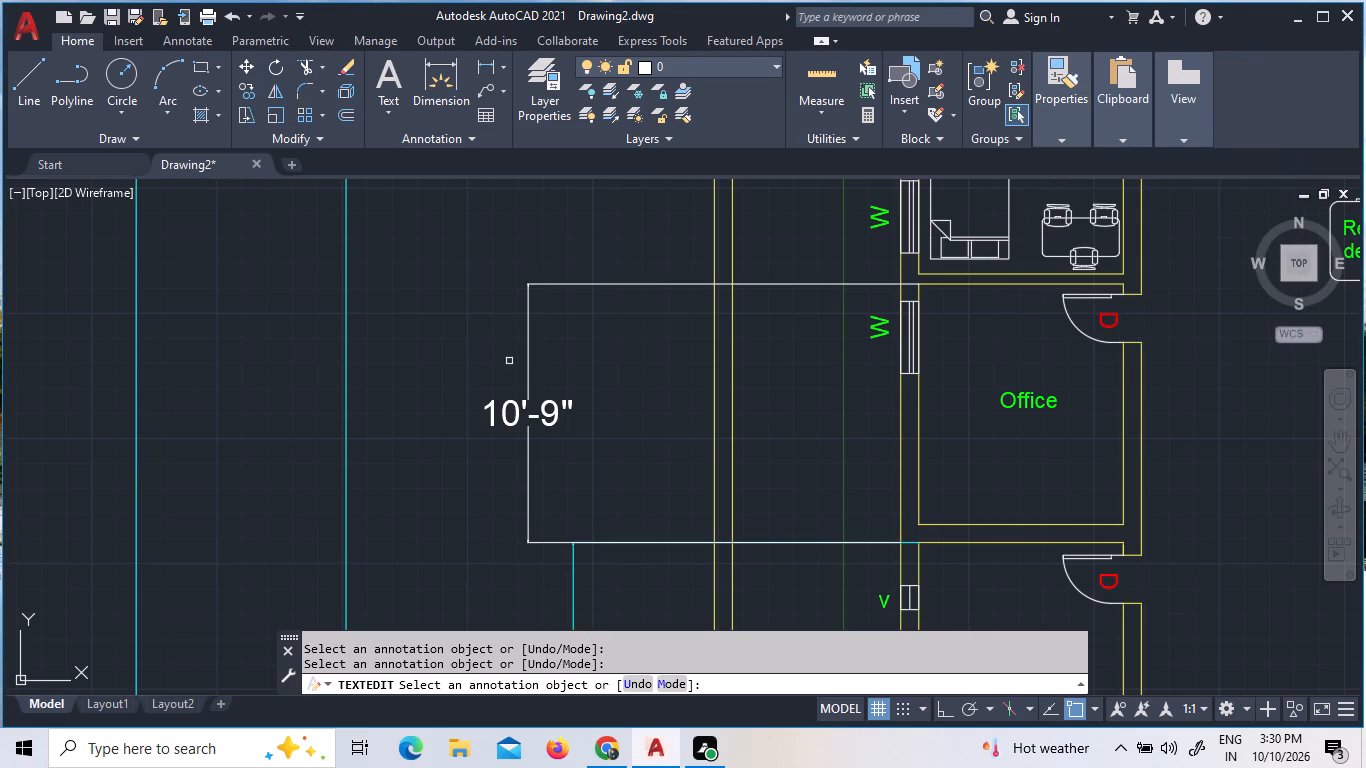
Set the colour of the Office dimension to Cyan.
left_click(529, 352)
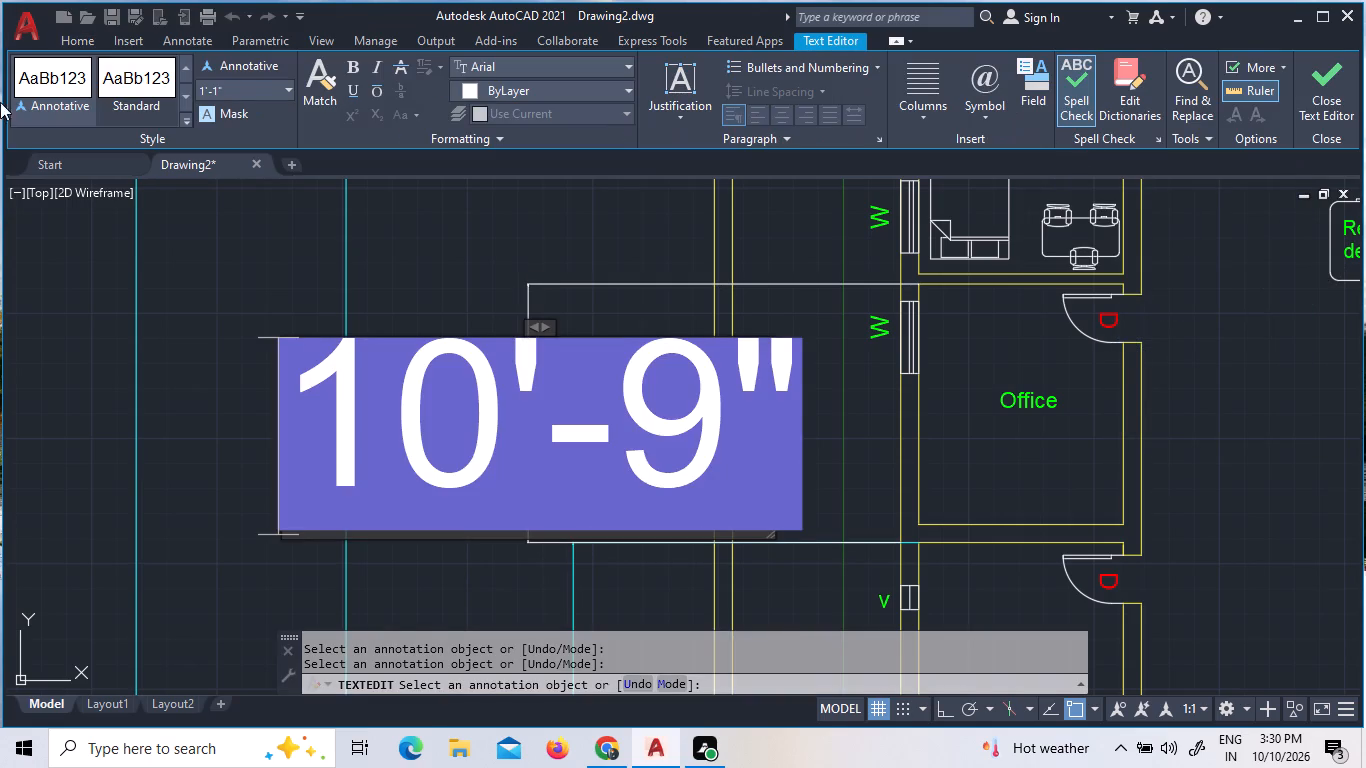
left_click(209, 290)
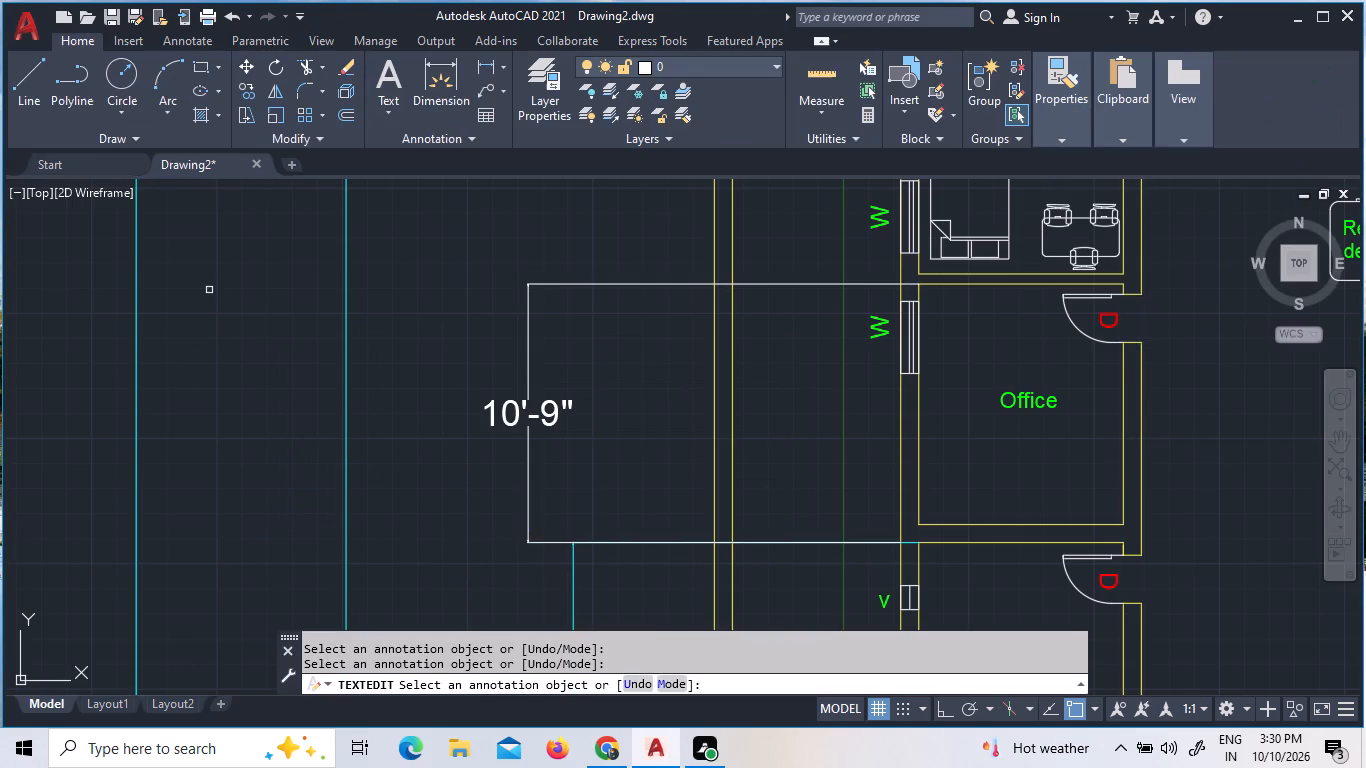
key("Escape")
left_click(604, 355)
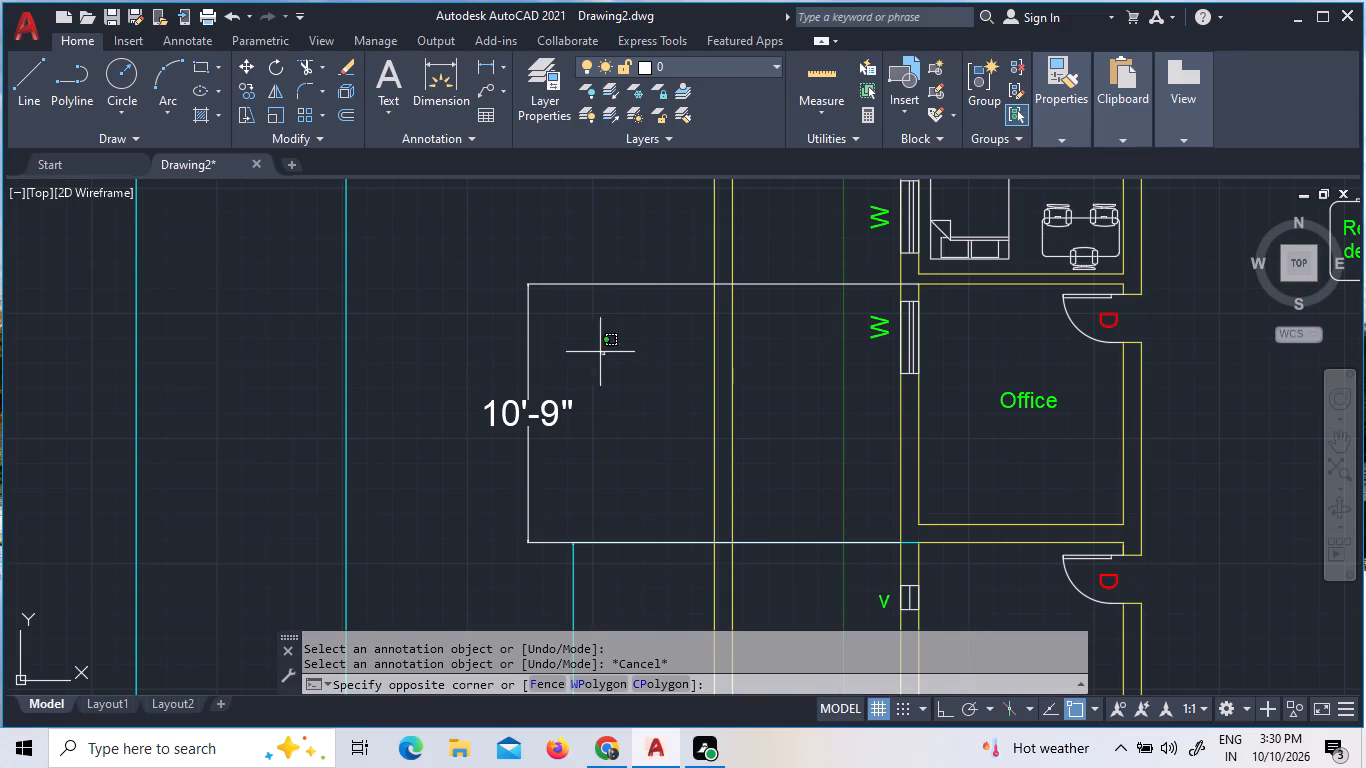
left_click(458, 278)
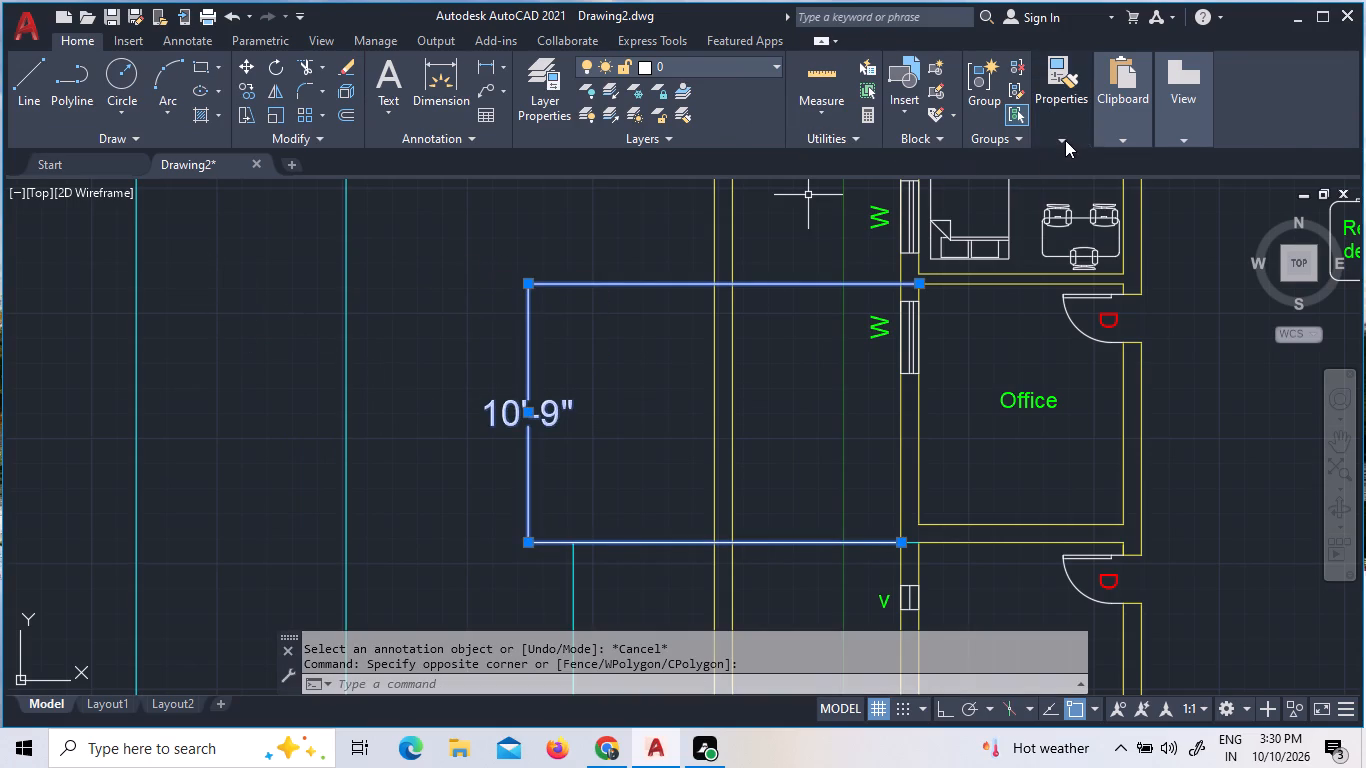
left_click(1065, 140)
left_click(1173, 163)
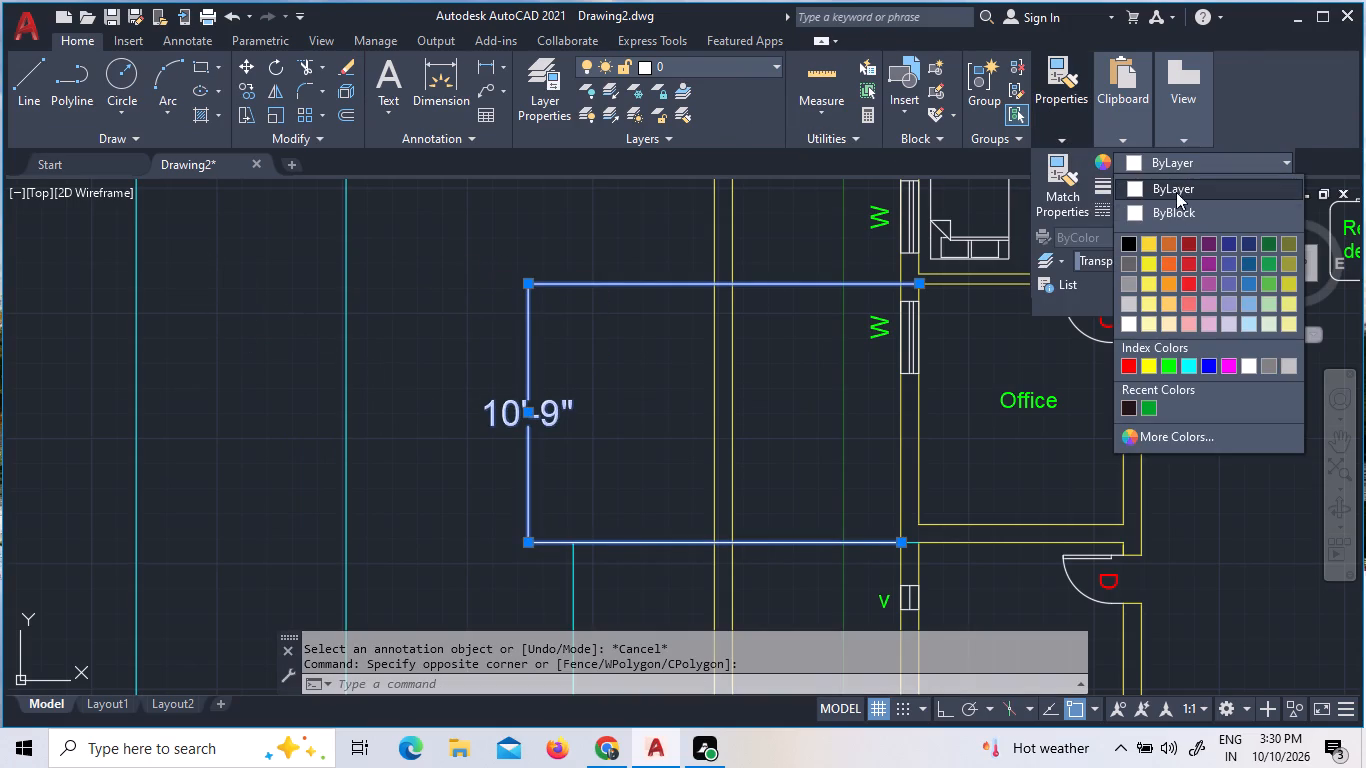
left_click(1193, 372)
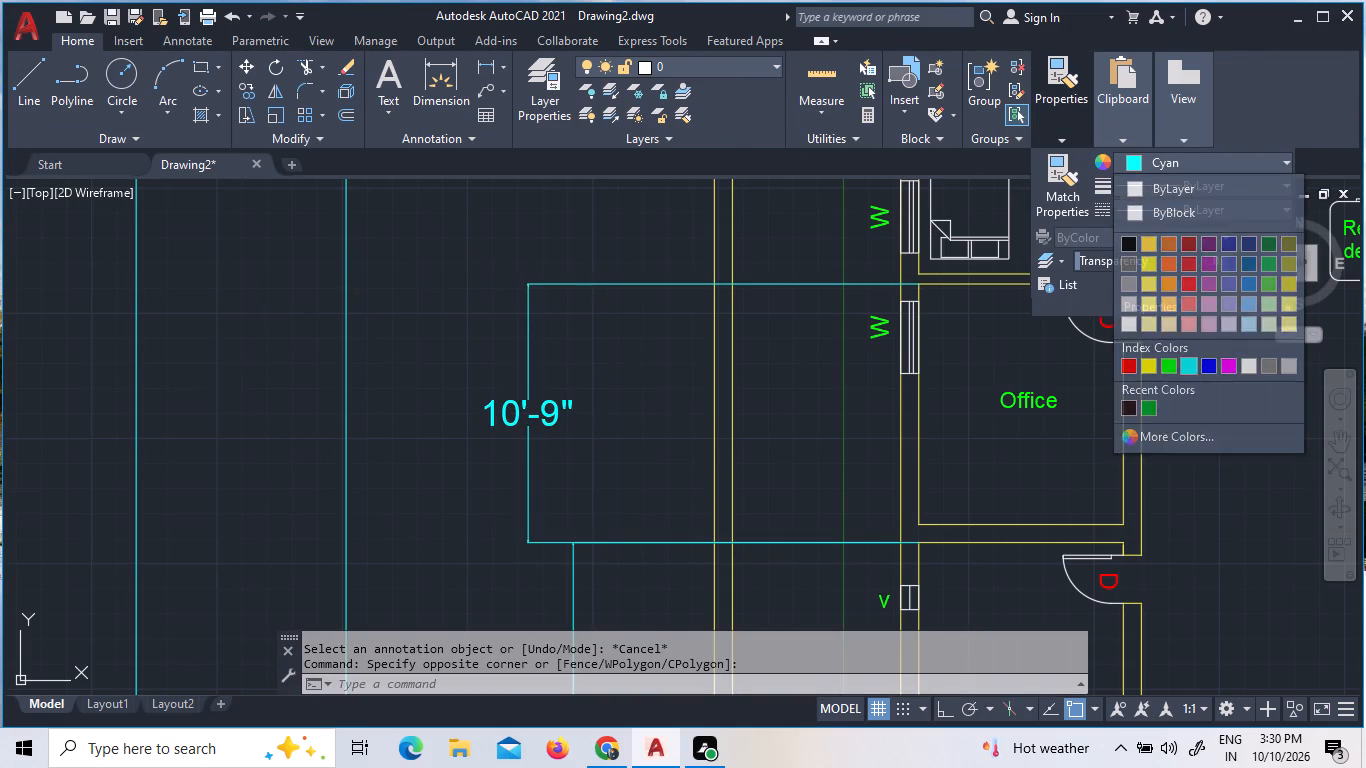
Add a vertical linear dimension for Consultation Room 3, from the Office's upper wall line to the room's upper wall line, placed outside the west wall.
scroll(849, 271, "down", 1)
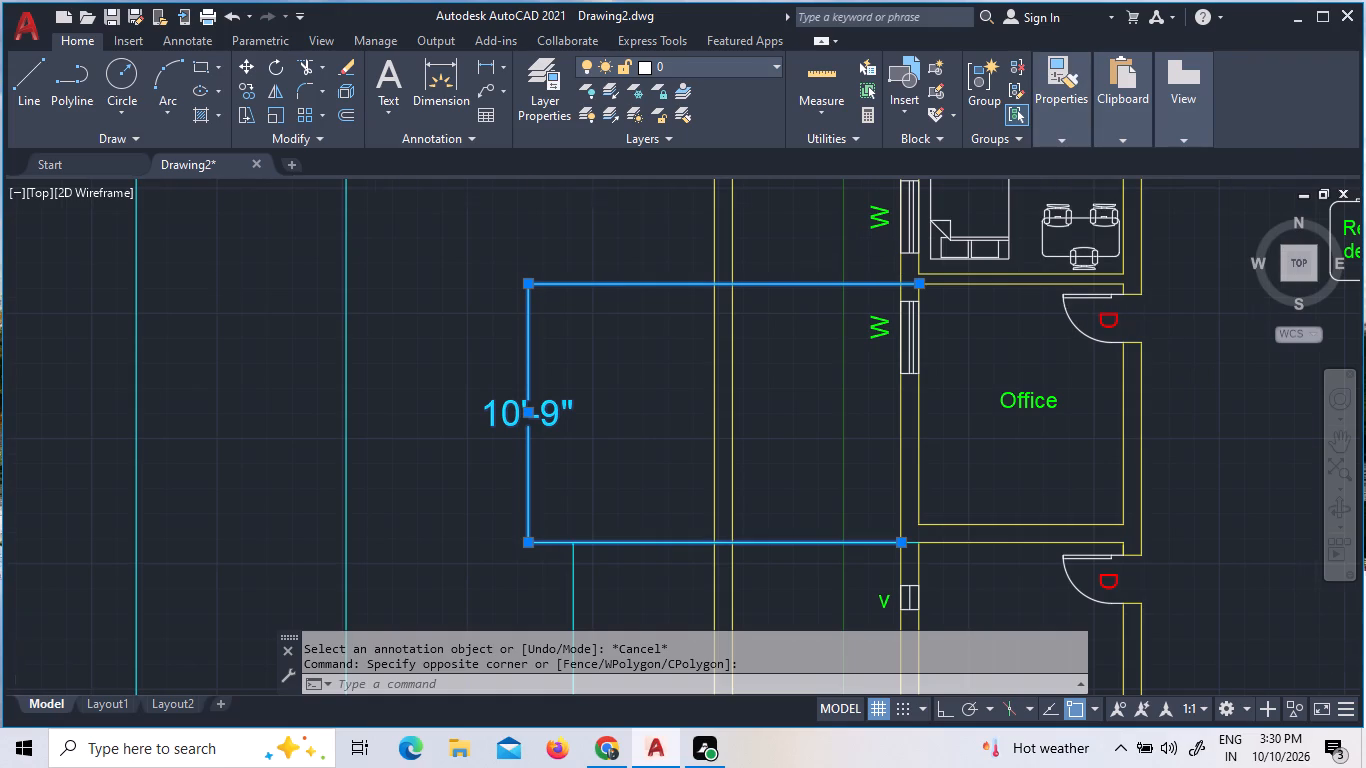
scroll(850, 282, "down", 2)
middle_click_drag(848, 227, 836, 423)
scroll(835, 423, "up", 1)
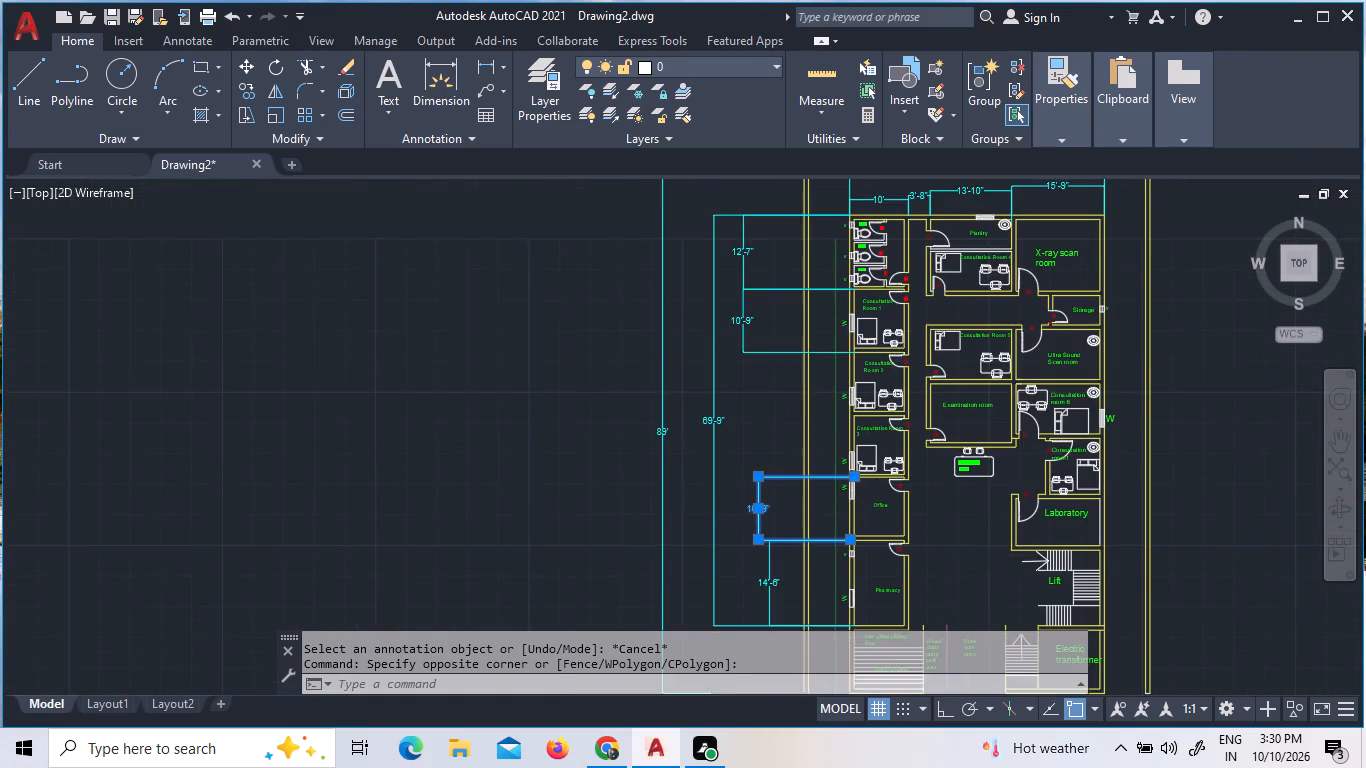
scroll(764, 386, "up", 1)
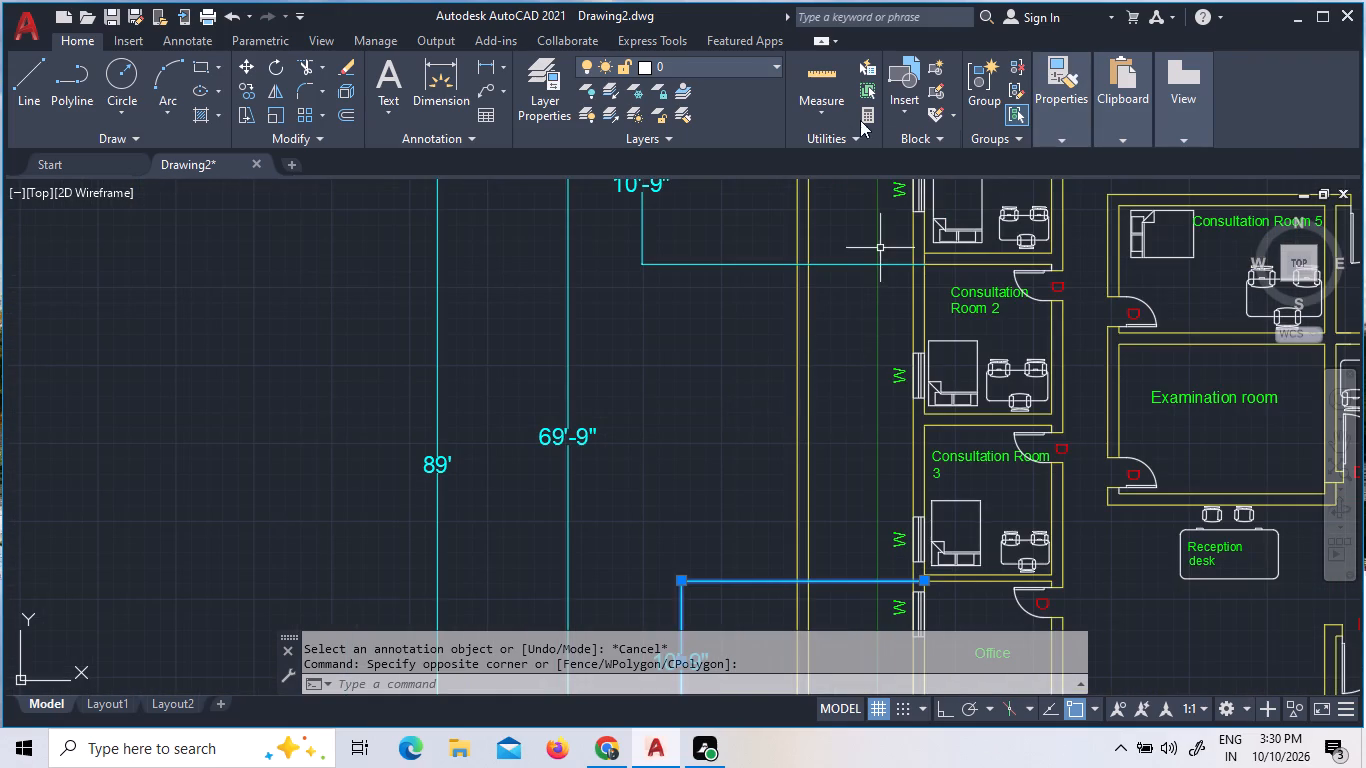
left_click(491, 59)
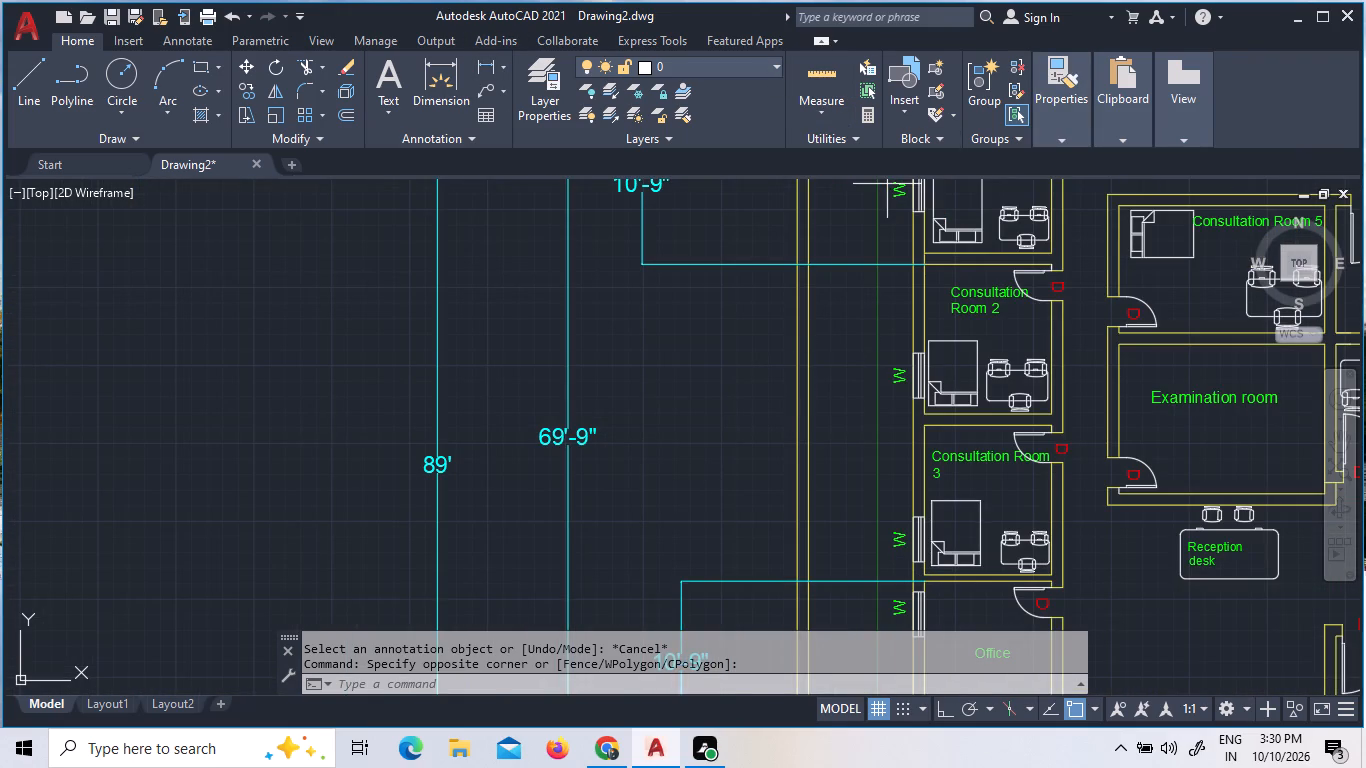
left_click(910, 581)
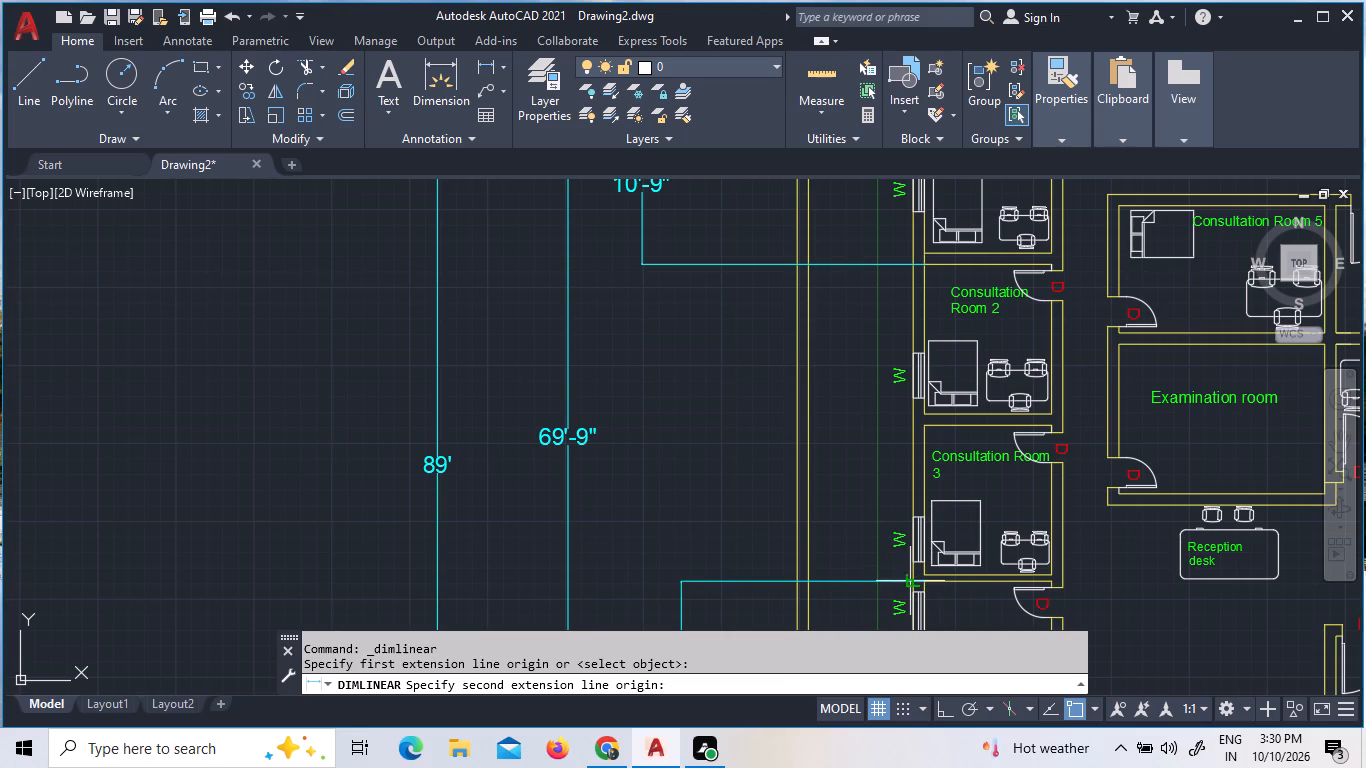
left_click(912, 424)
left_click(642, 385)
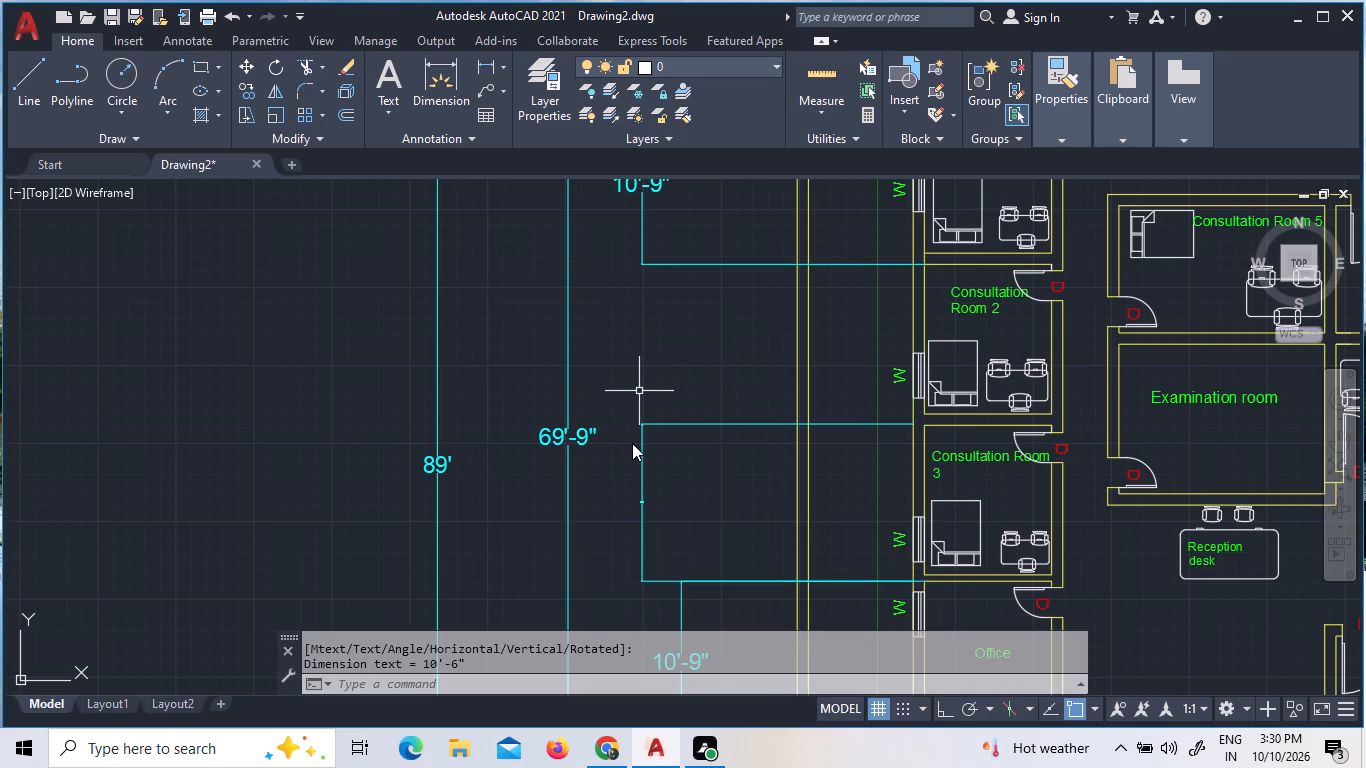
Set the text height of the new Consultation Room 3 dimension to 1'-1".
triple_click(644, 502)
left_click(644, 502)
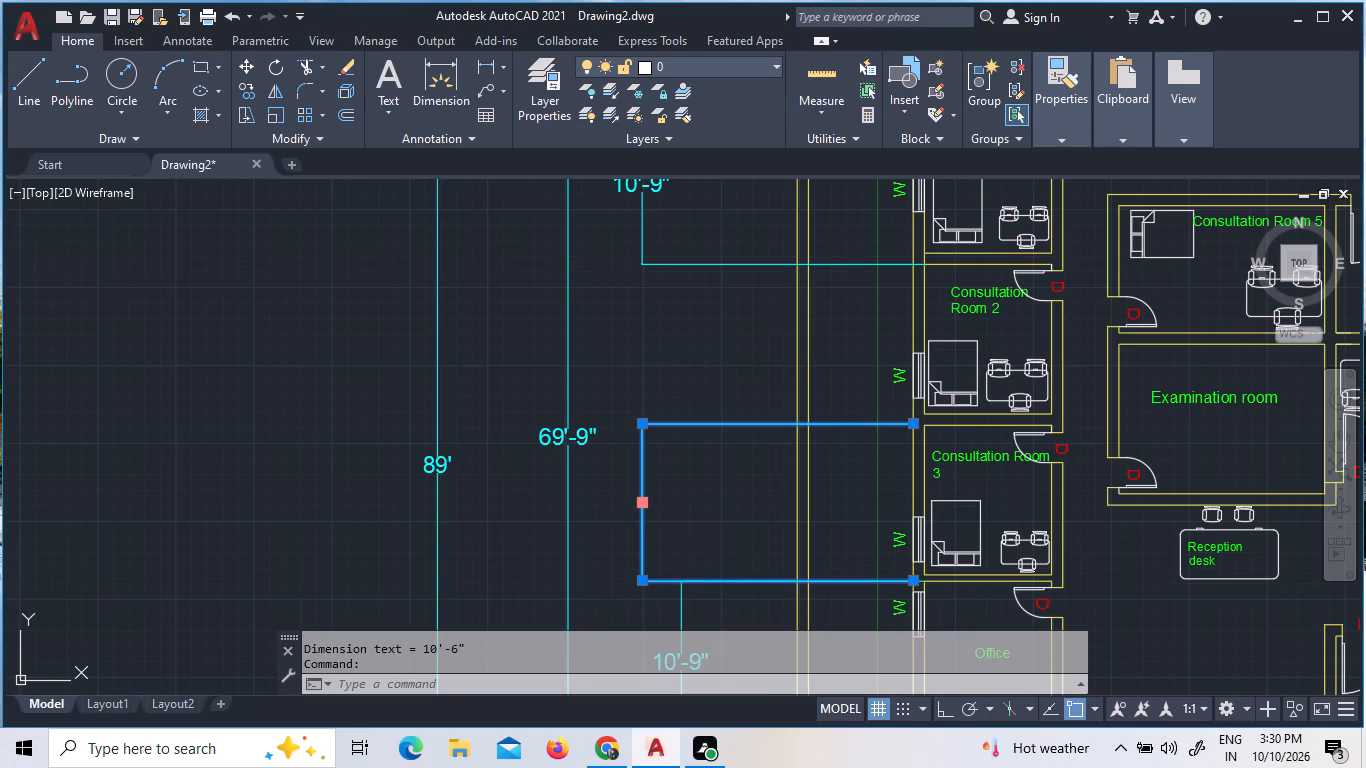
scroll(644, 502, "up", 5)
left_click(644, 502)
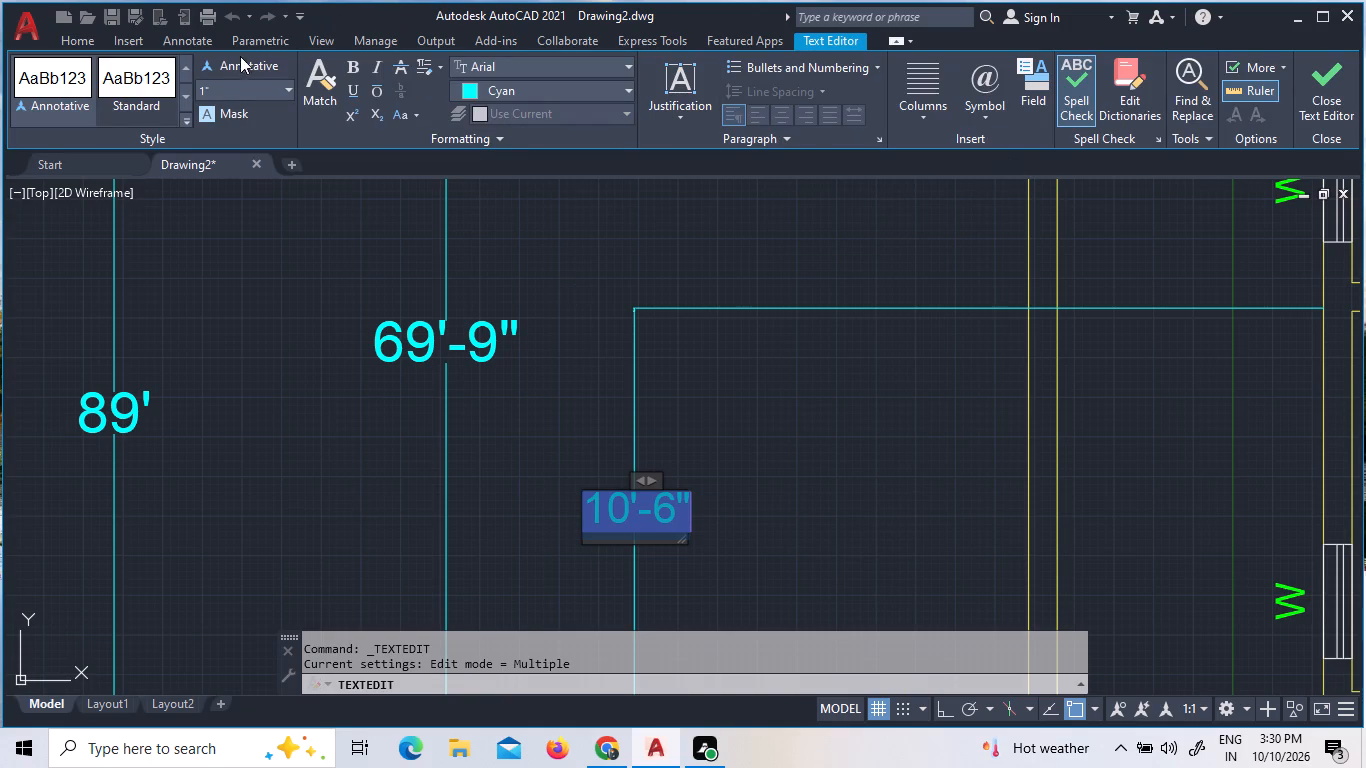
left_click(273, 84)
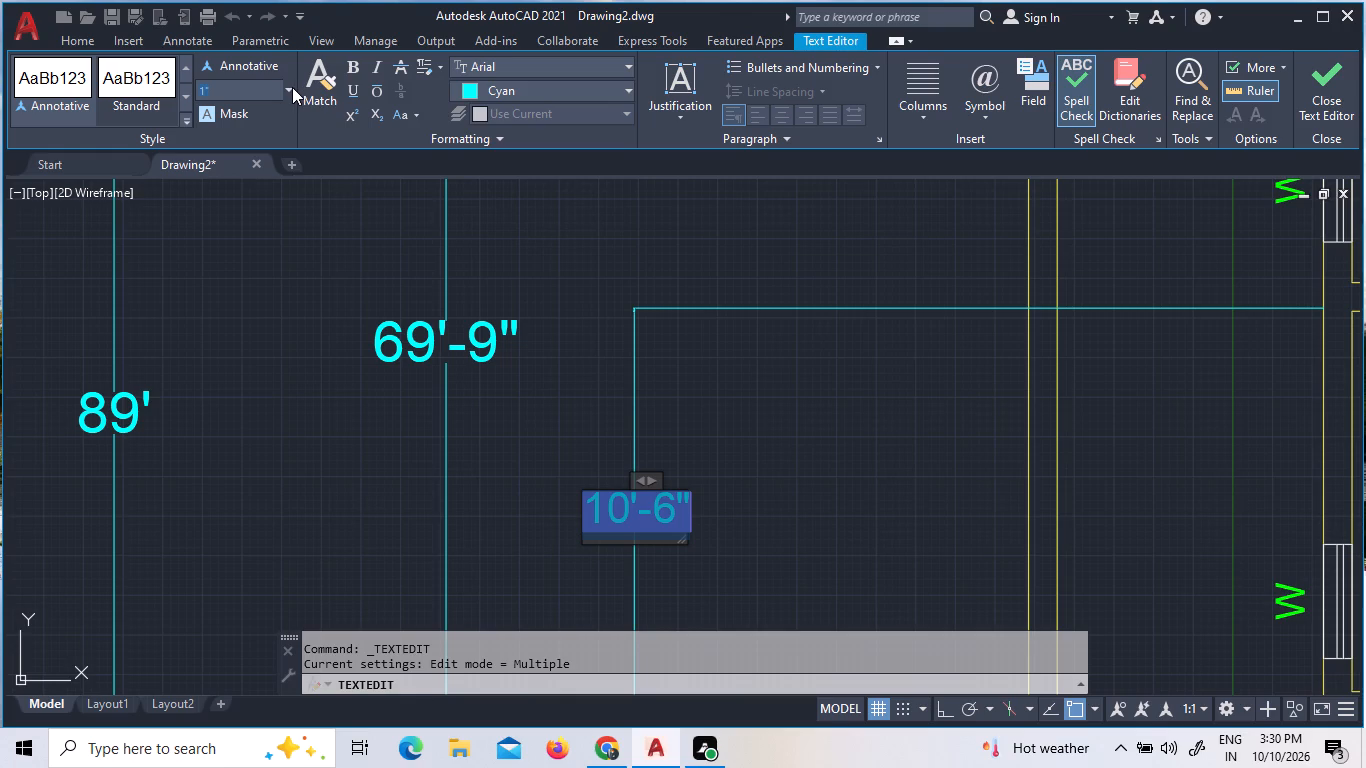
left_click(287, 87)
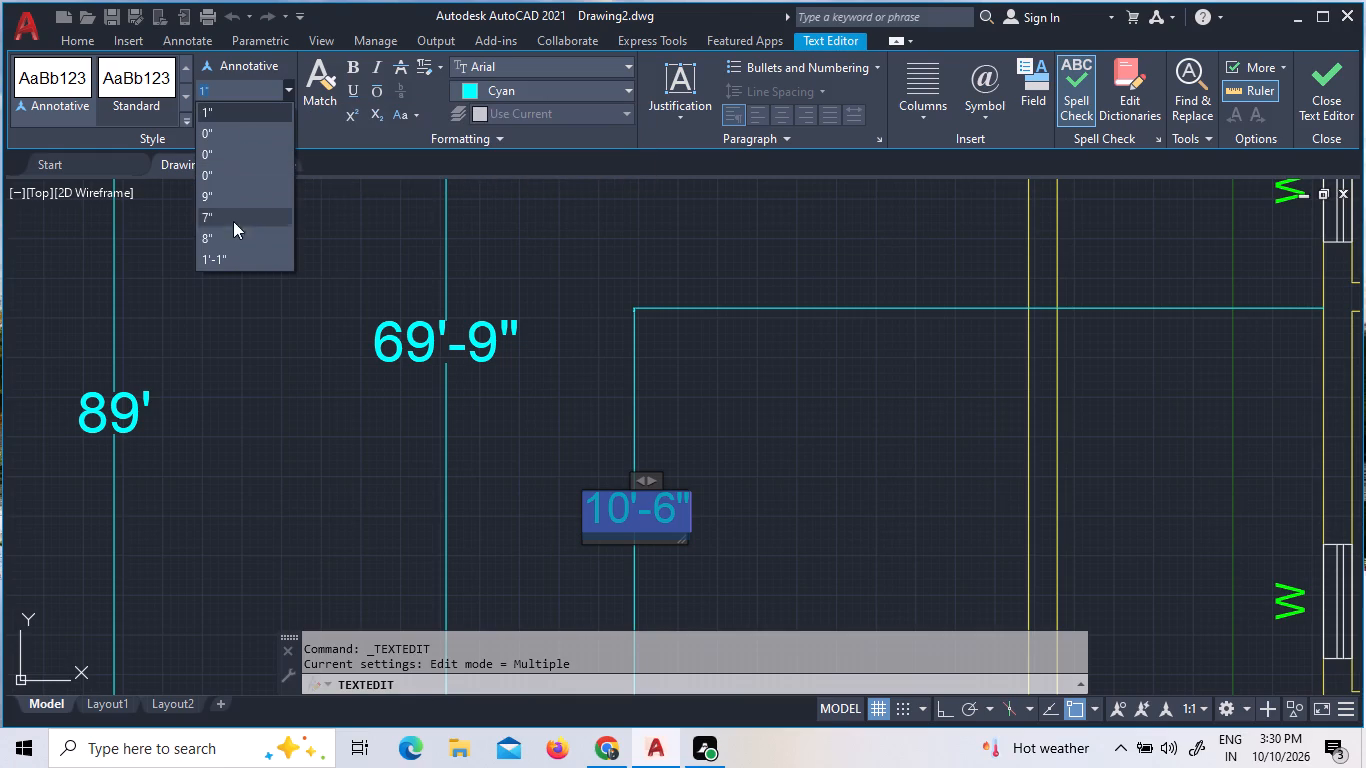
left_click(214, 249)
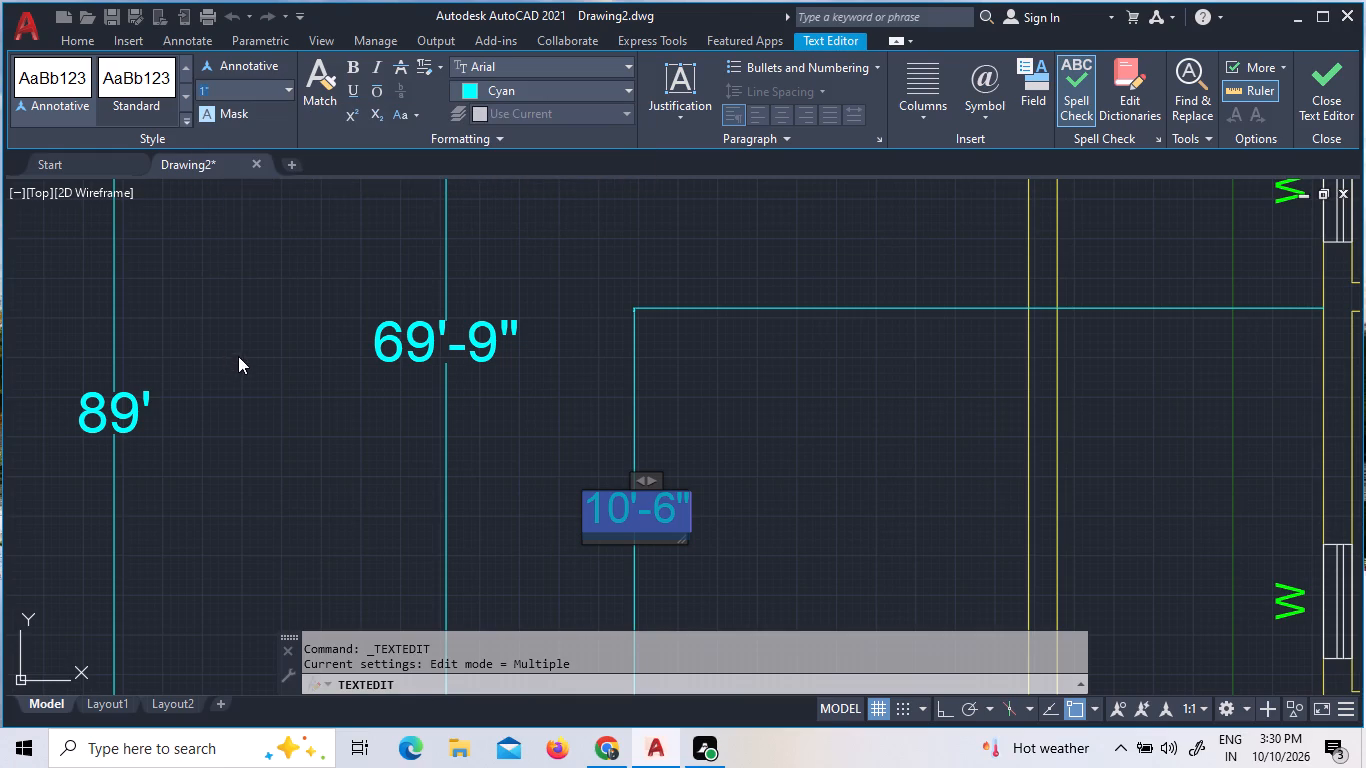
left_click(285, 88)
left_click(216, 265)
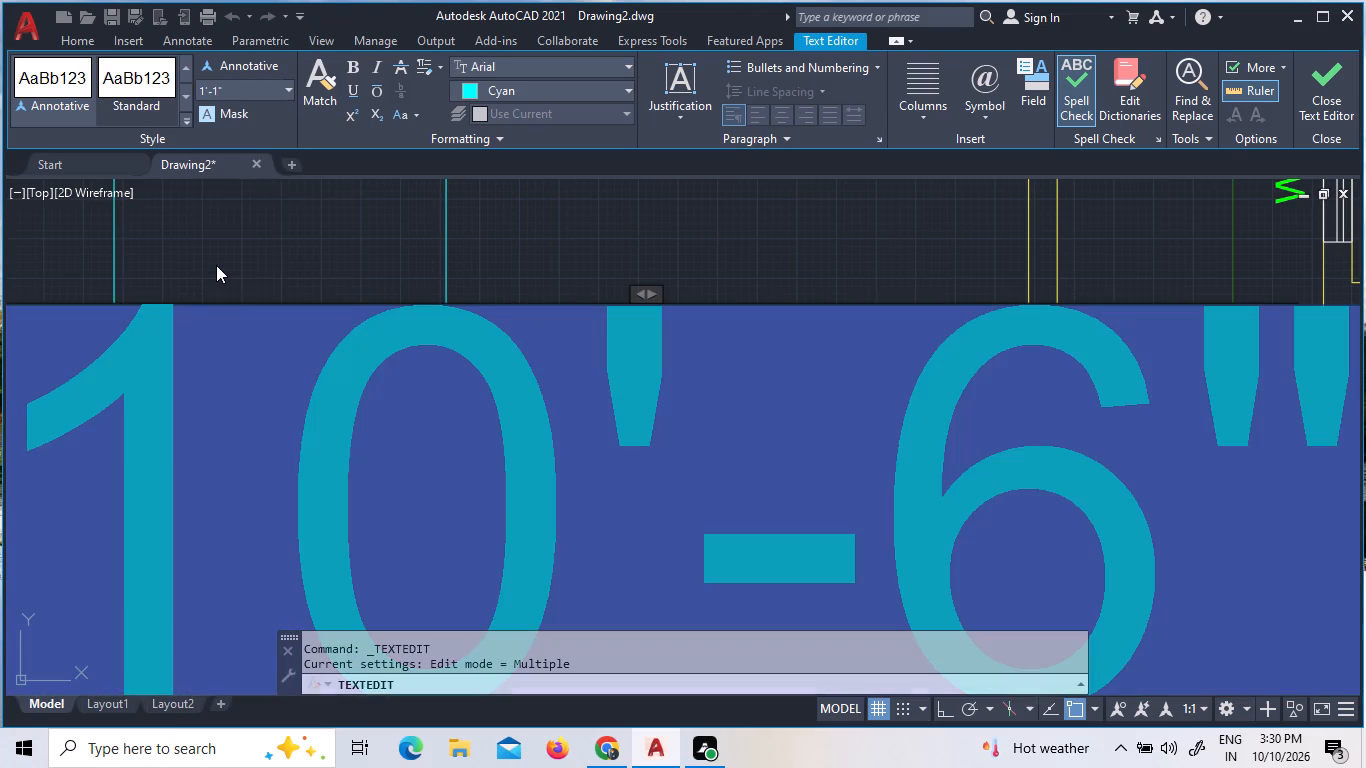
left_click(232, 278)
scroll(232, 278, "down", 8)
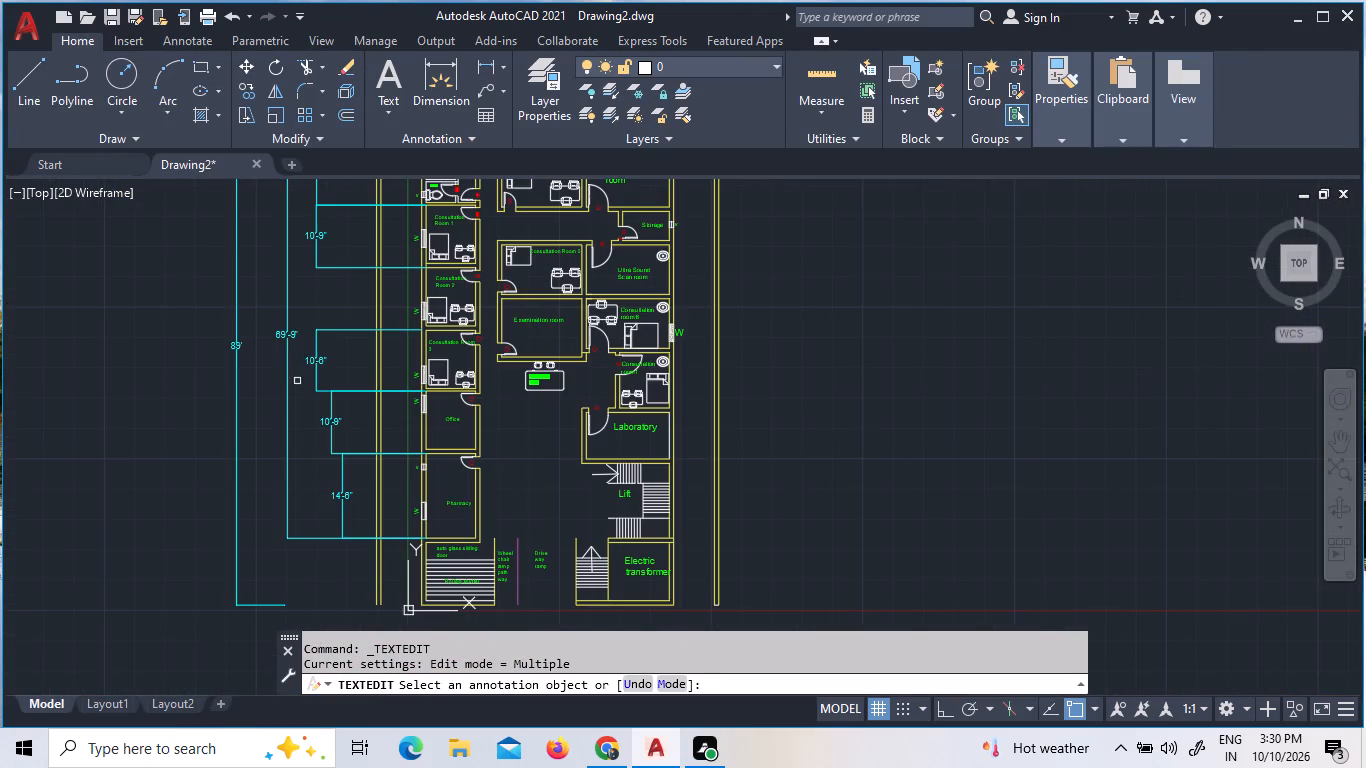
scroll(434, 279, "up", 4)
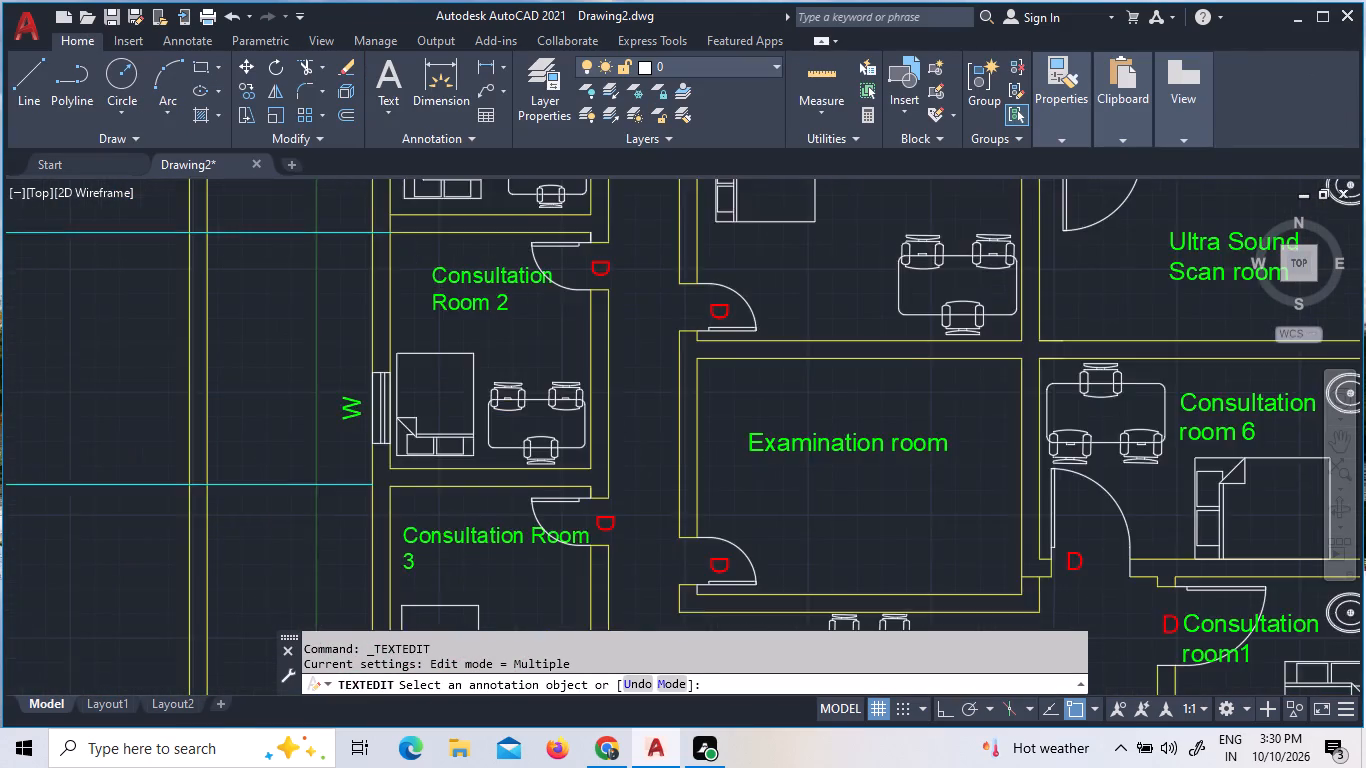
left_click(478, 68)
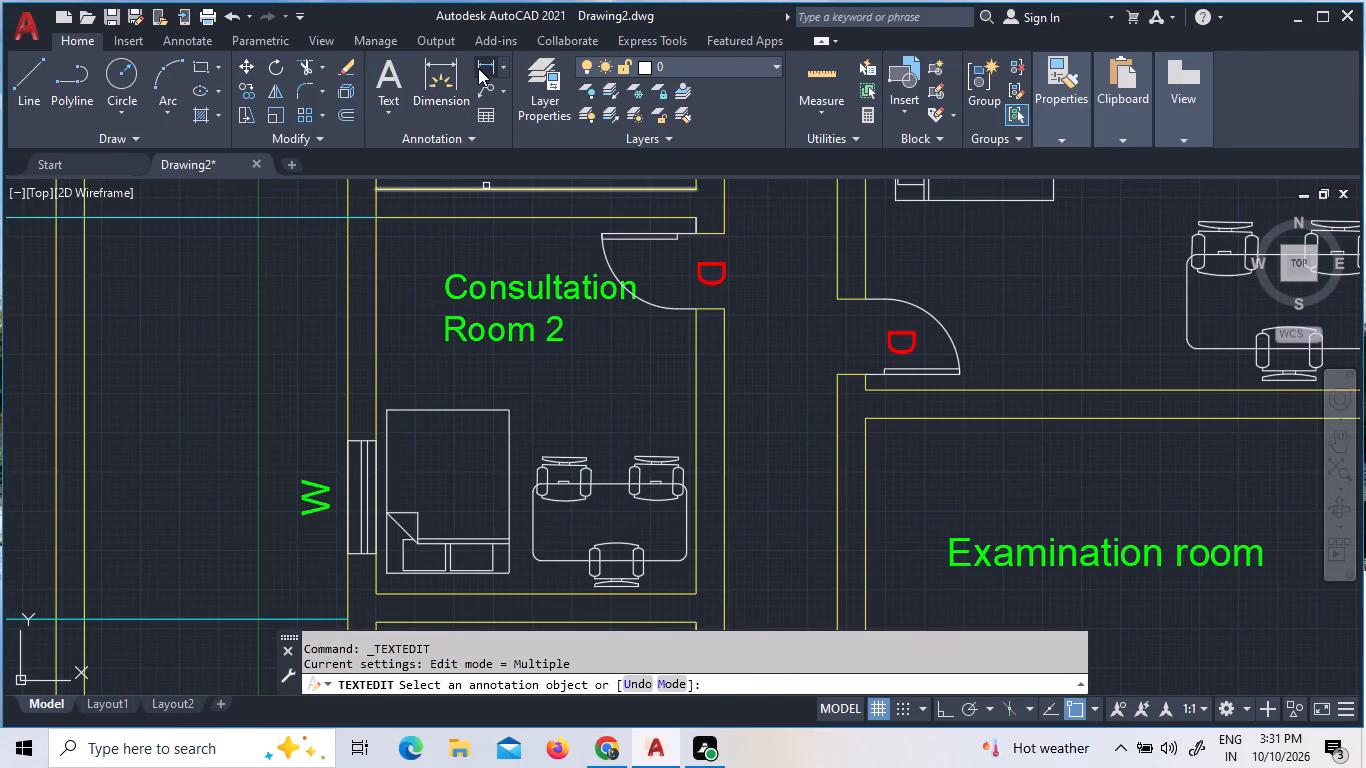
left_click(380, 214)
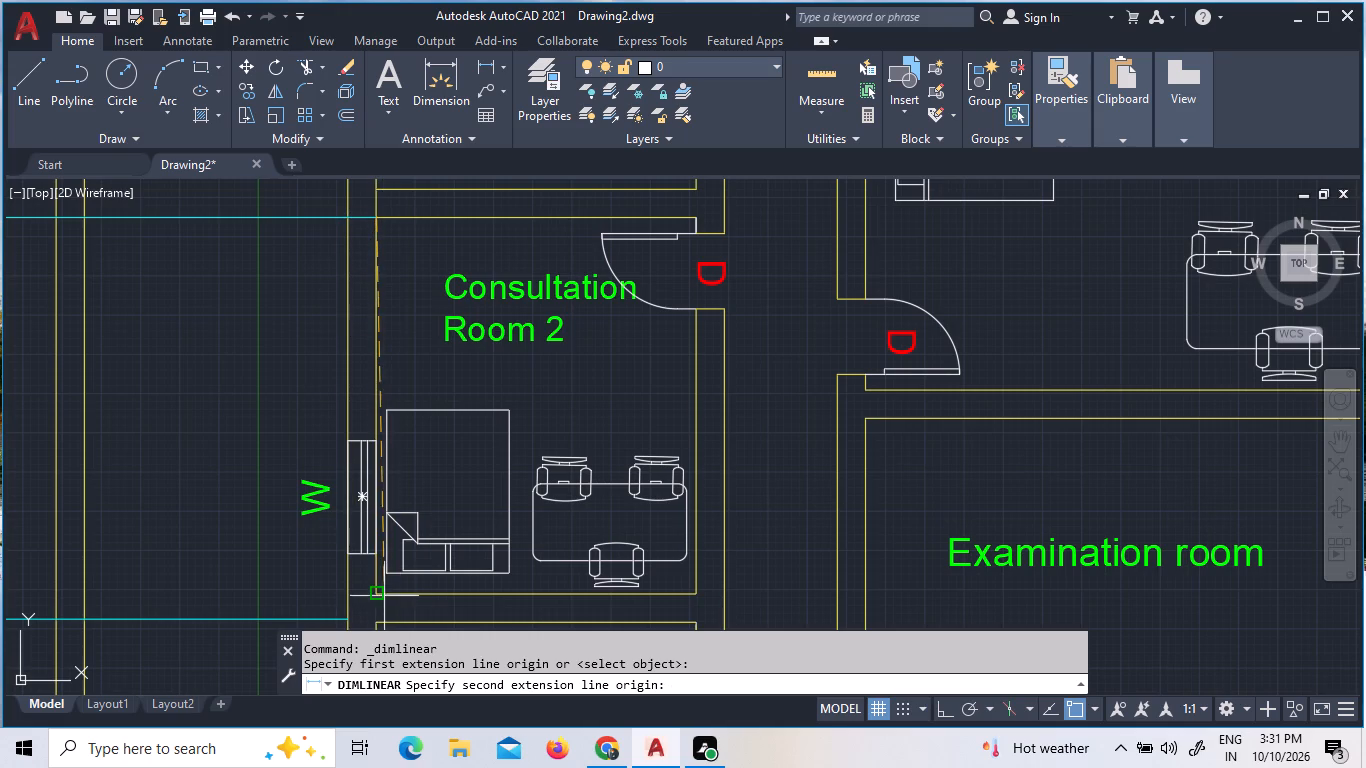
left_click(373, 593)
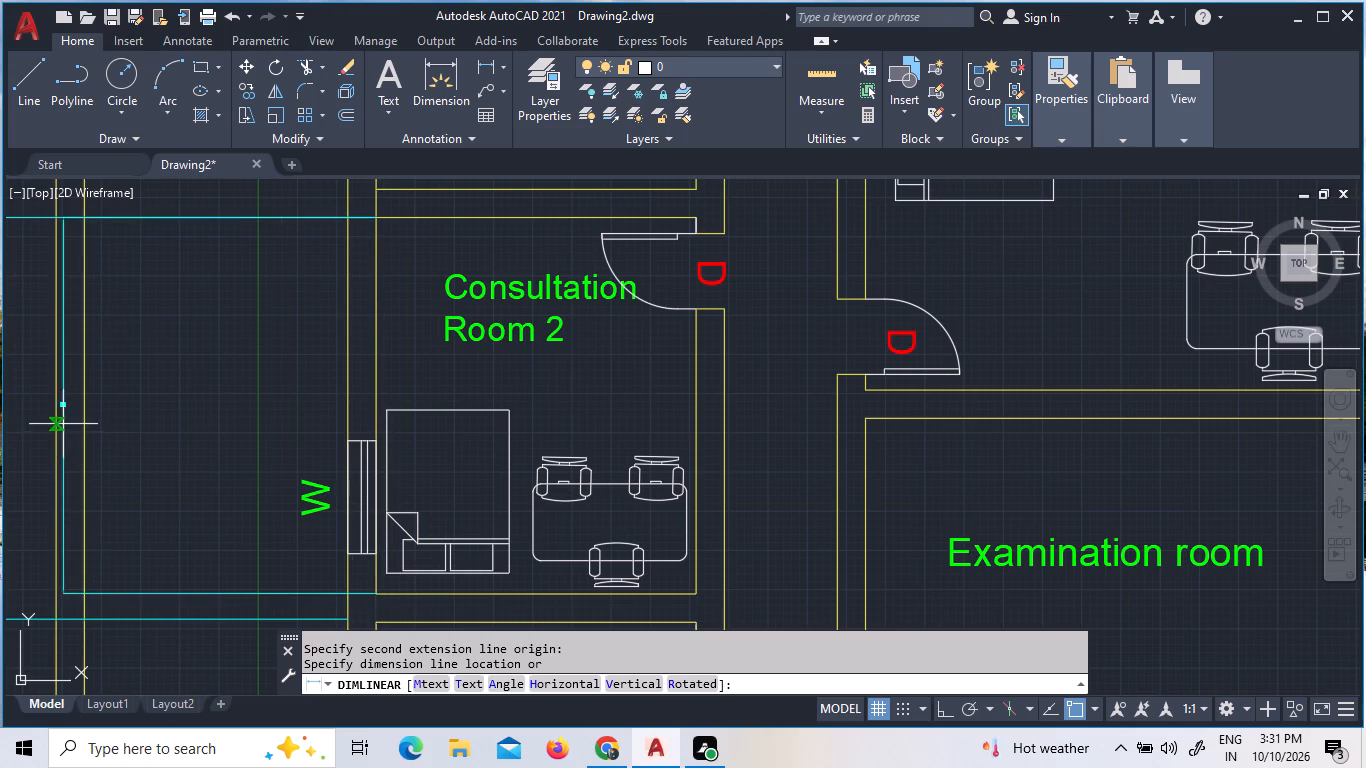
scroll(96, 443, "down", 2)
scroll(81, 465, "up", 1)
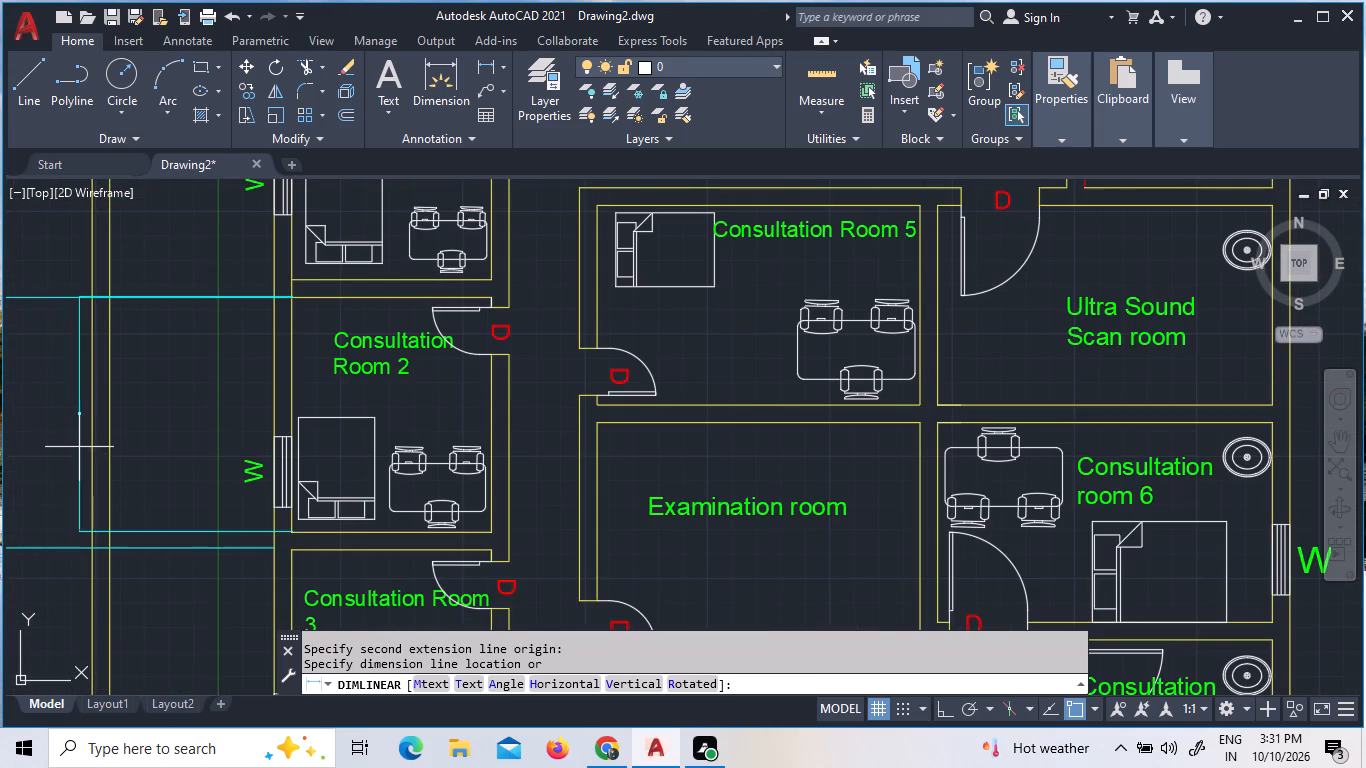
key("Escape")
Add a vertical linear dimension for Consultation Room 2, from its upper wall line to Consultation Room 3's upper wall line, placed outside the west wall.
left_click(490, 59)
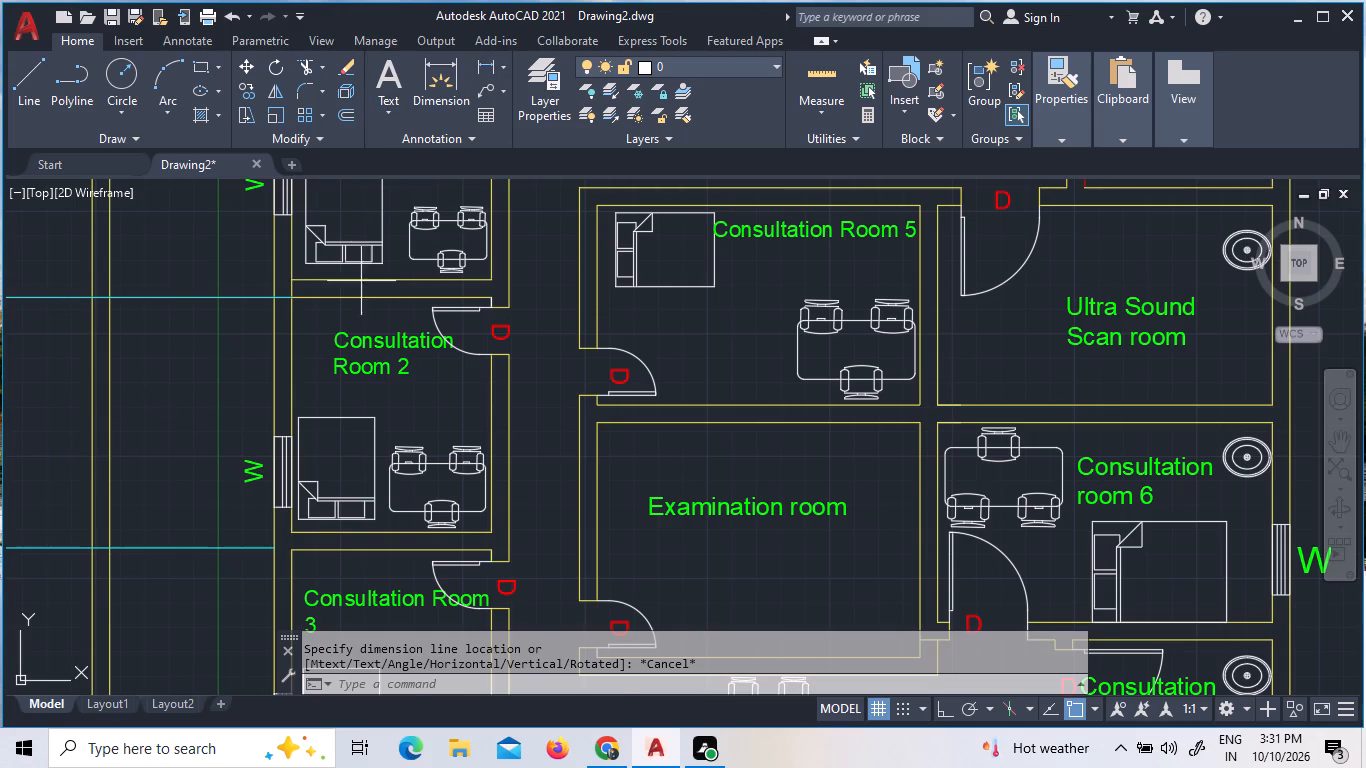
left_click(291, 298)
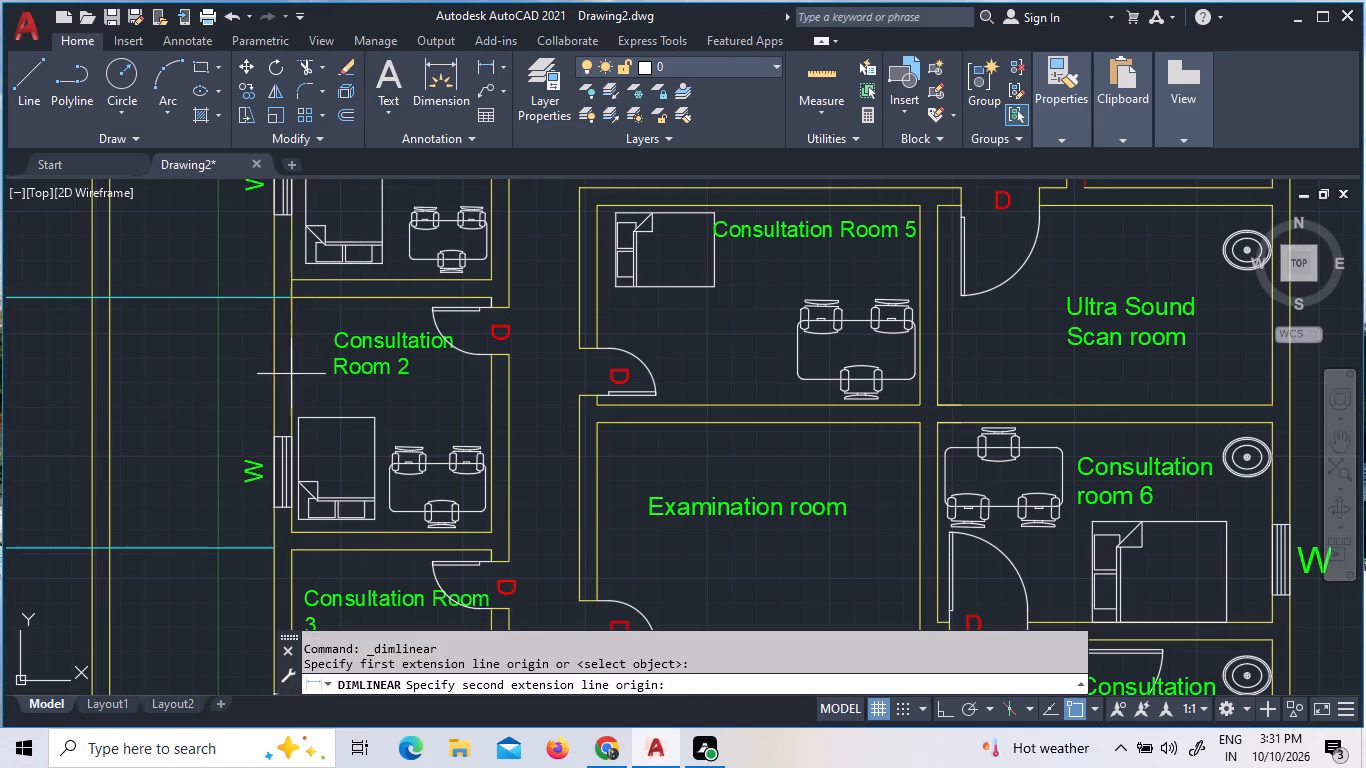
left_click(291, 546)
scroll(87, 474, "down", 4)
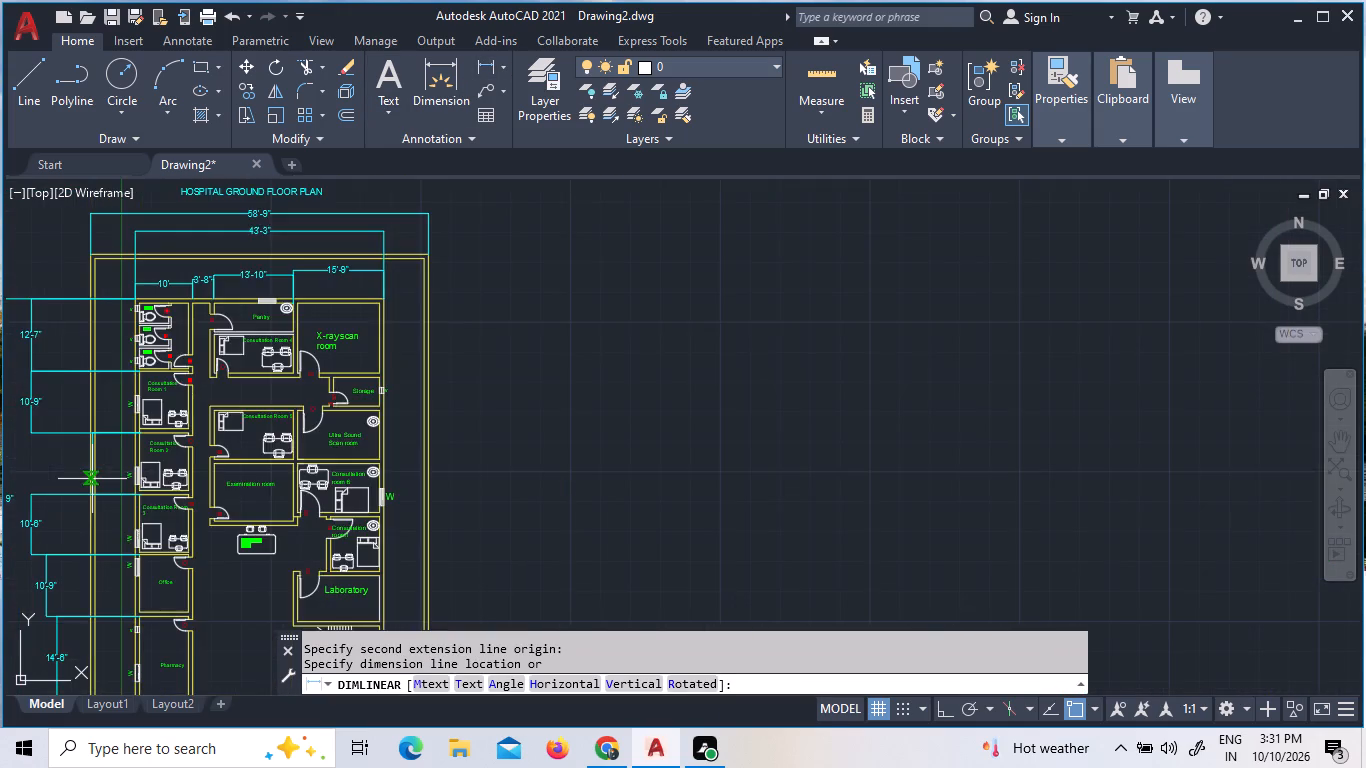
scroll(93, 480, "down", 1)
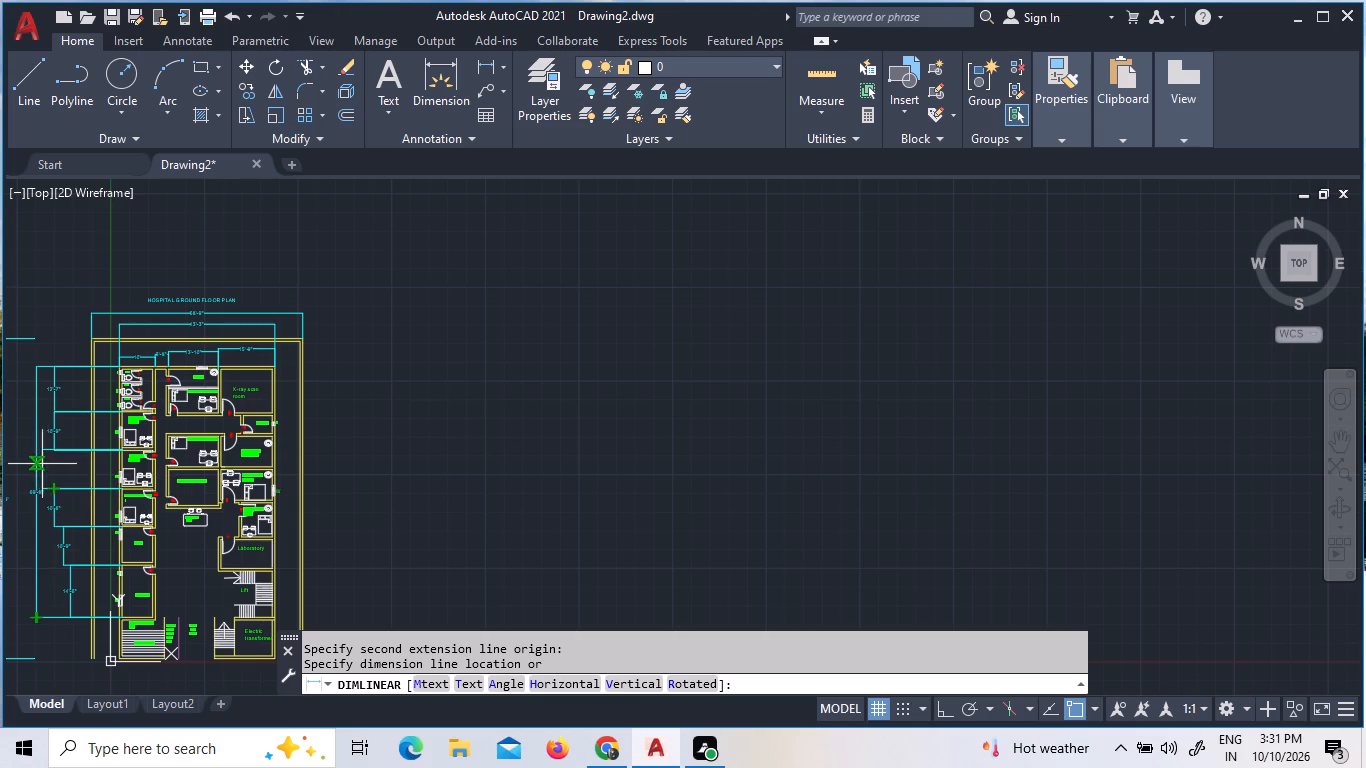
scroll(46, 466, "up", 5)
left_click(45, 467)
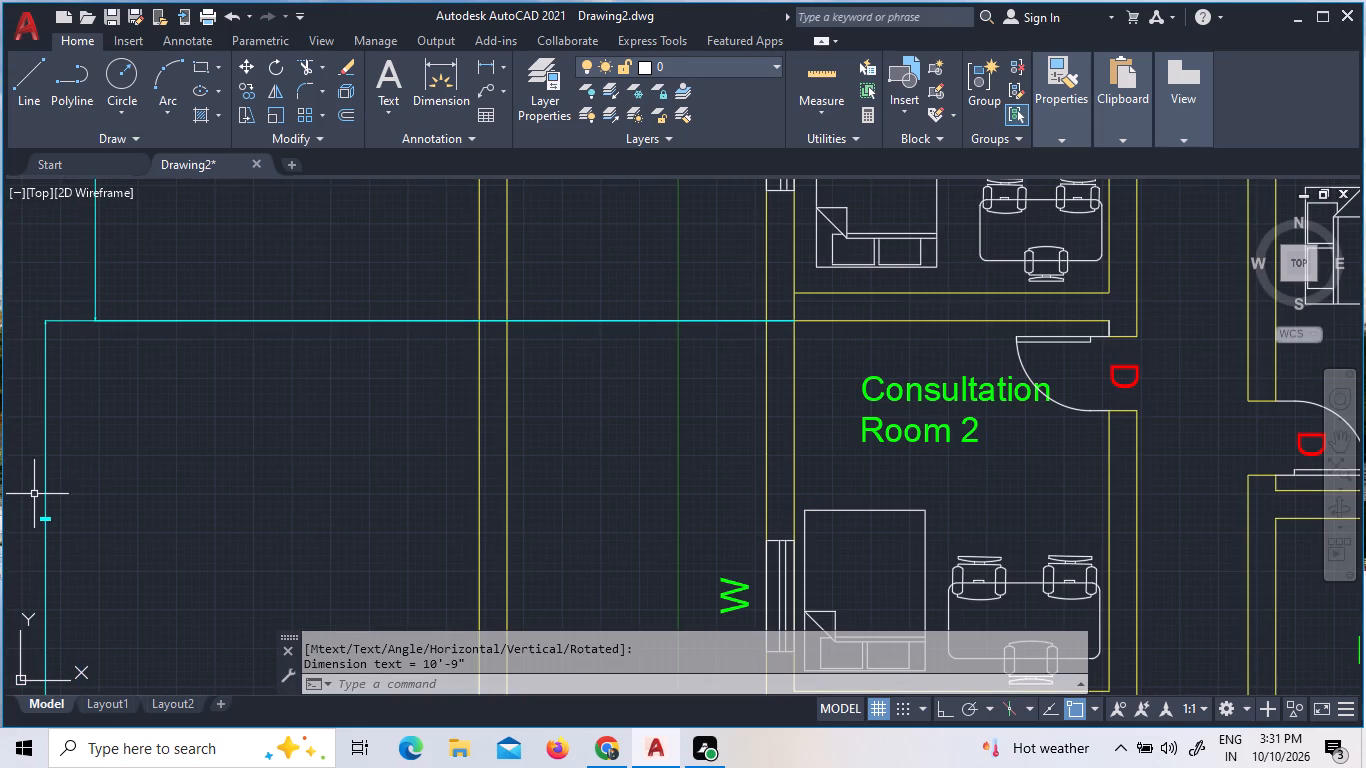
key("Escape")
Set the text height of the new Consultation Room 2 dimension to 1'-1".
scroll(48, 514, "up", 5)
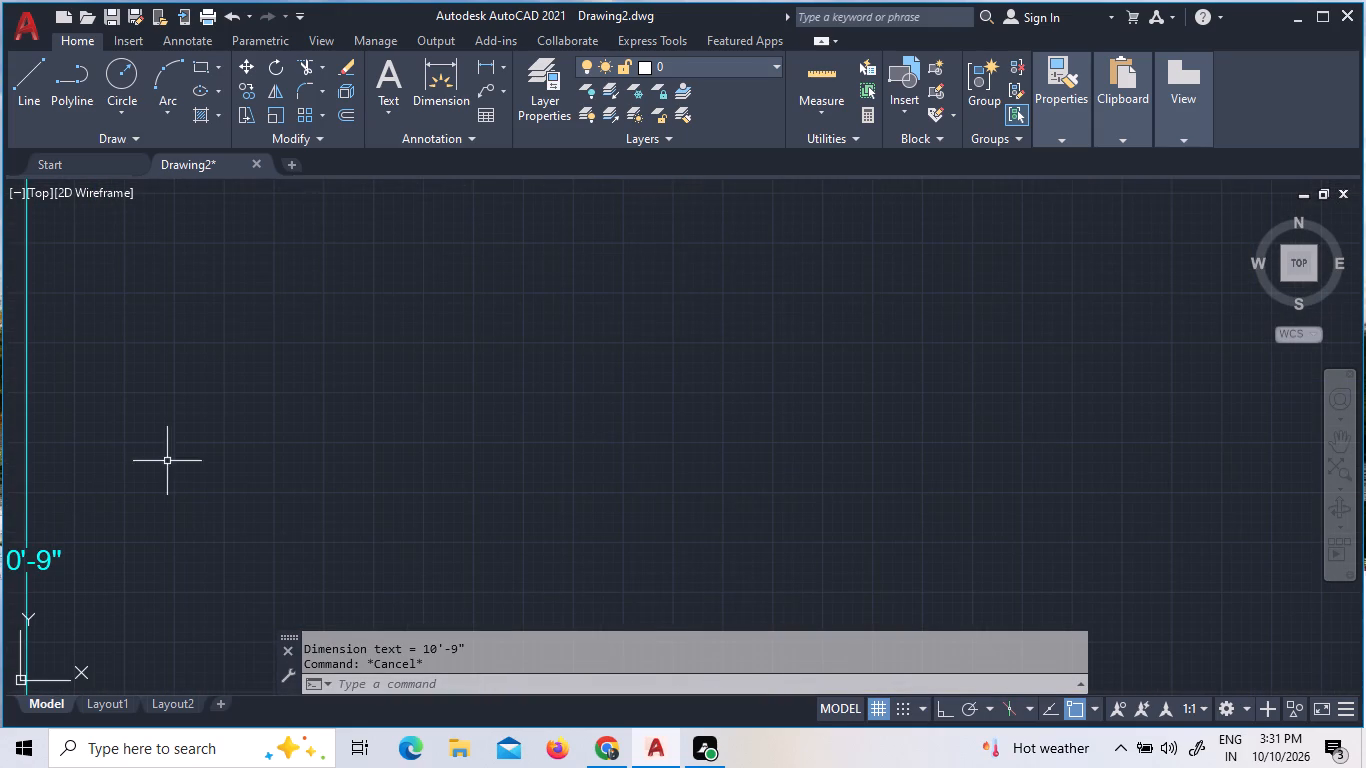
triple_click(42, 555)
double_click(44, 555)
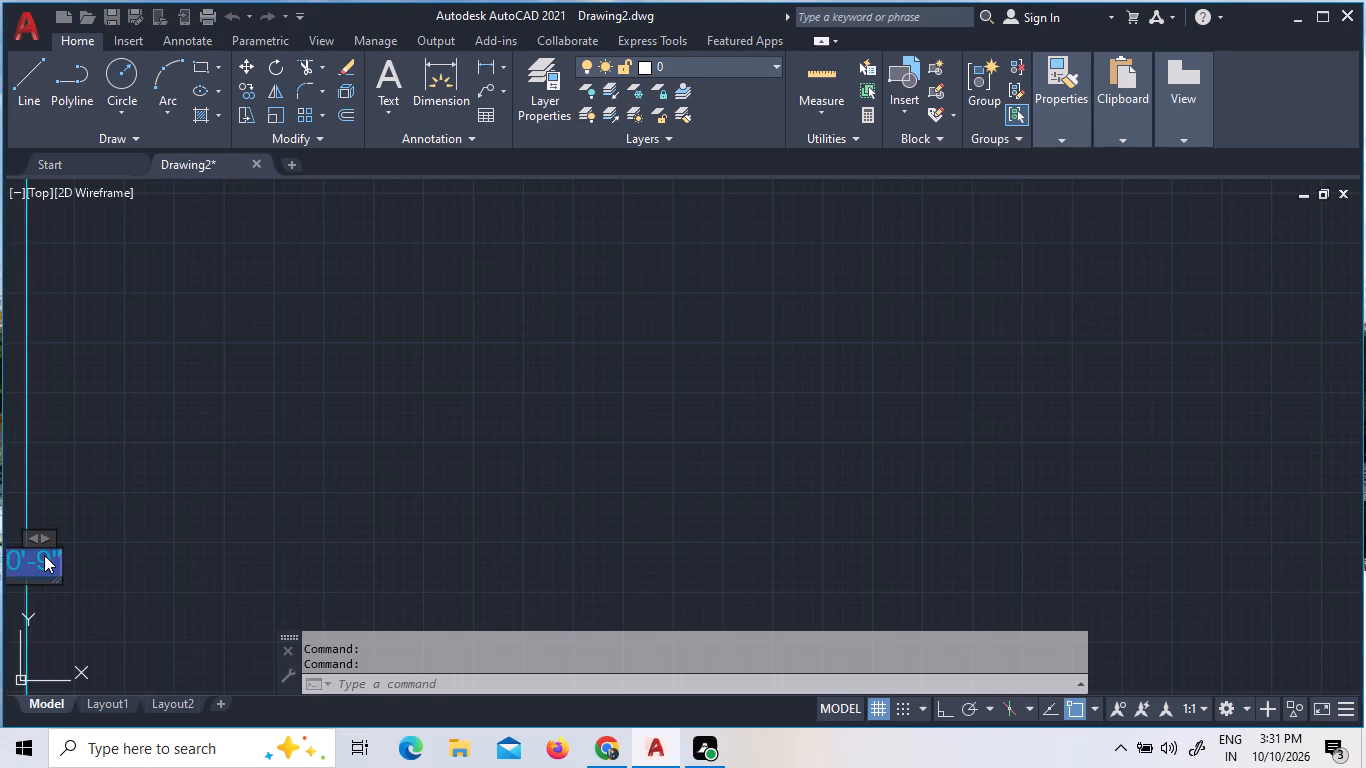
left_click(287, 84)
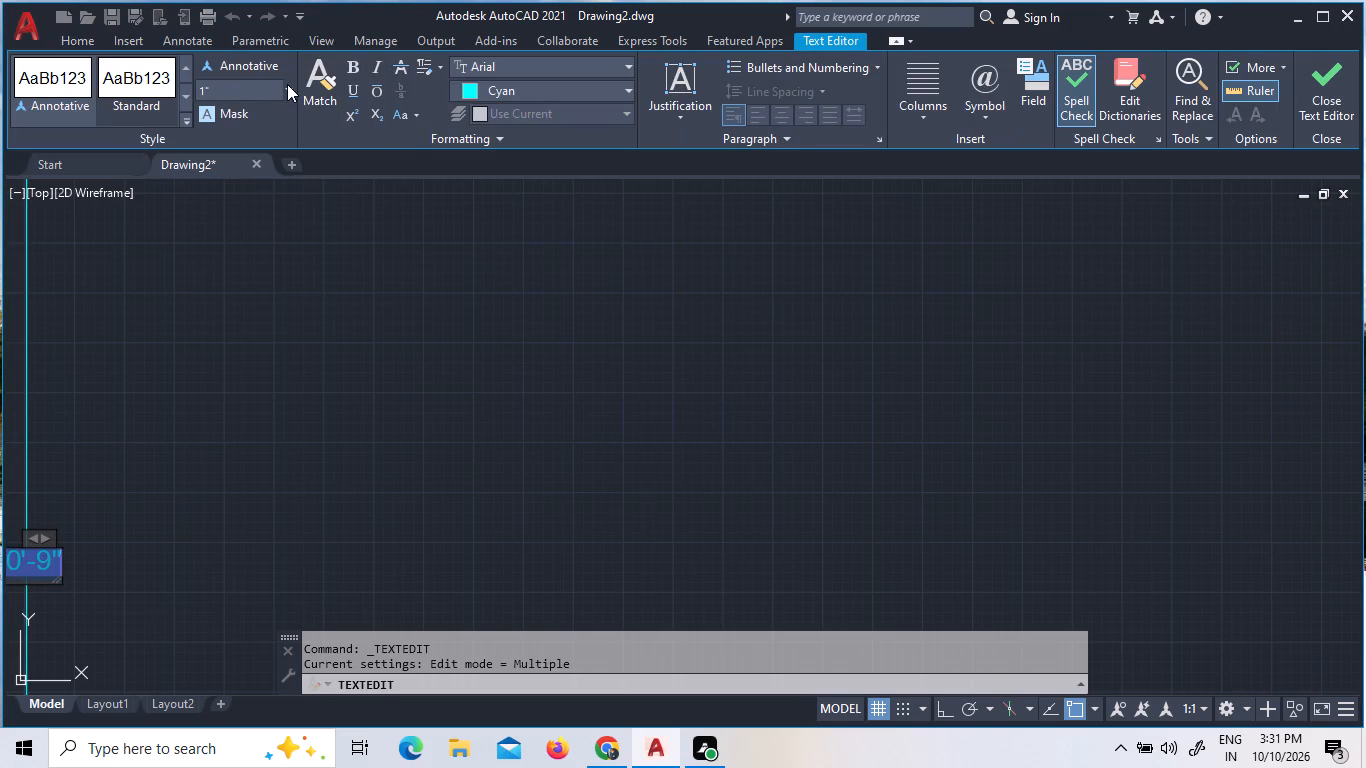
left_click(208, 252)
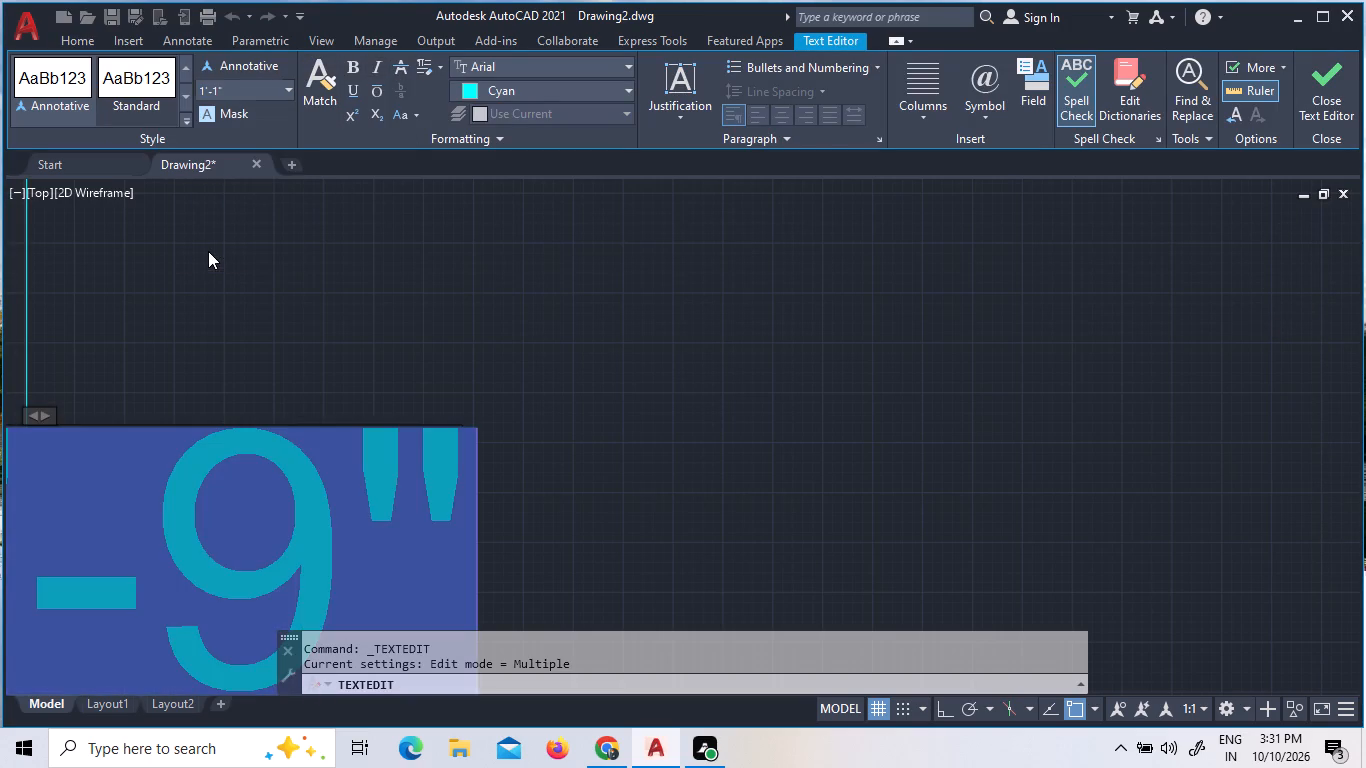
left_click(273, 275)
Examine the whole ground floor plan, including its west-side dimensions and the title above it.
scroll(325, 307, "down", 8)
scroll(626, 453, "down", 2)
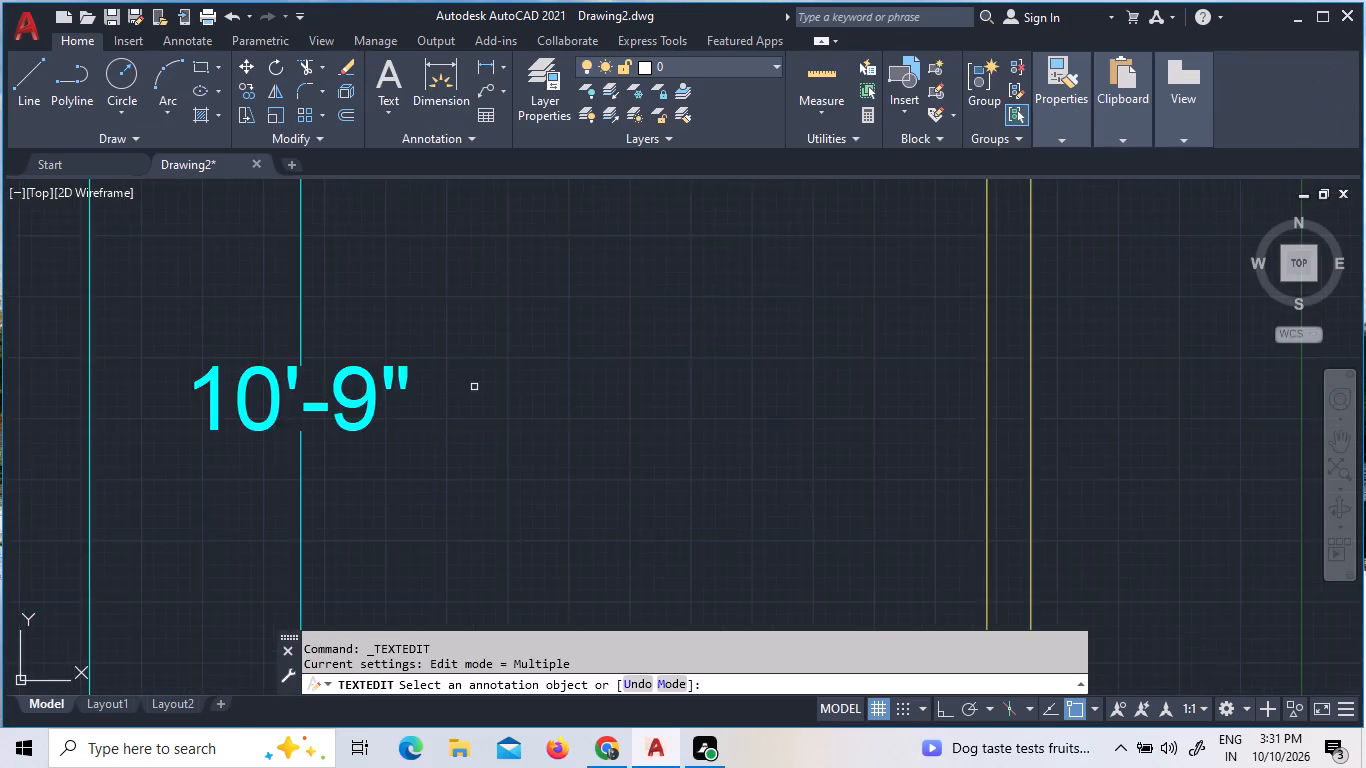
scroll(606, 443, "down", 5)
scroll(674, 504, "down", 3)
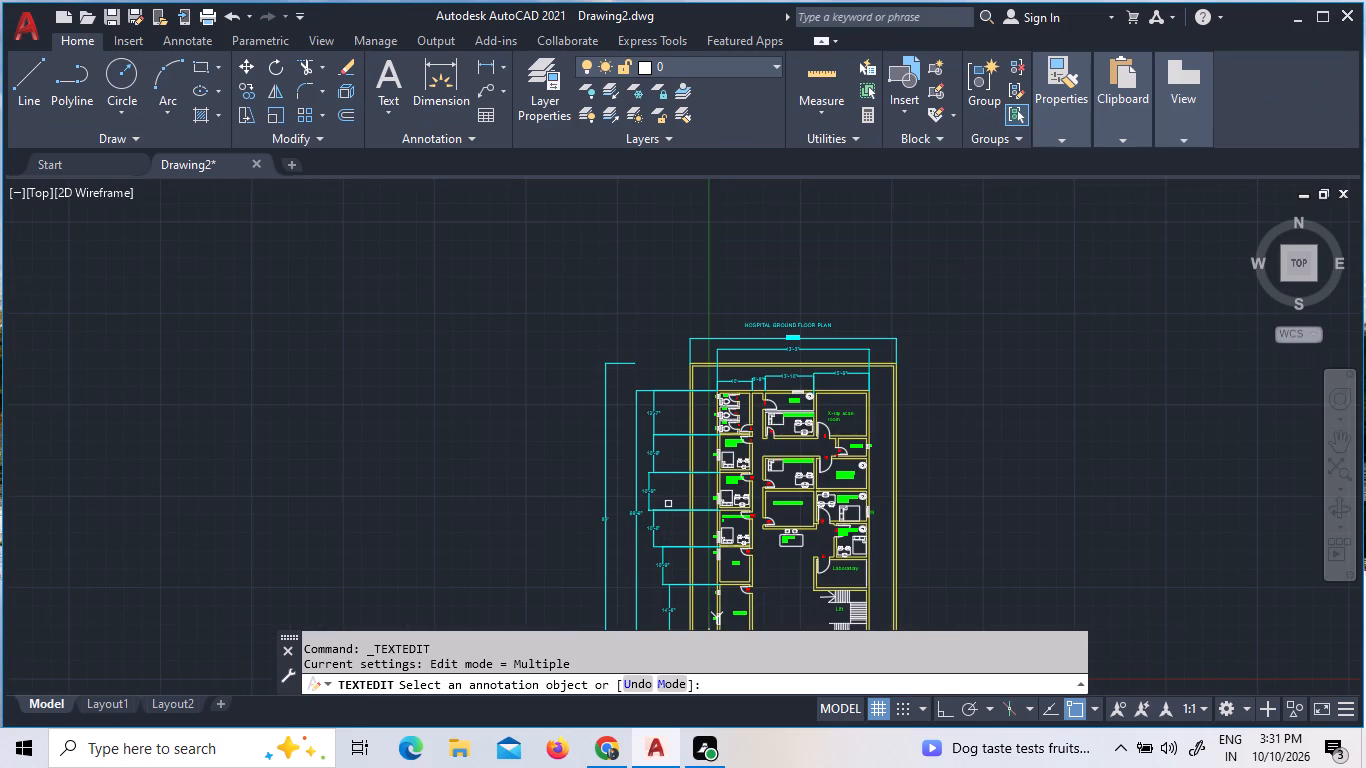
middle_click_drag(668, 504, 618, 340)
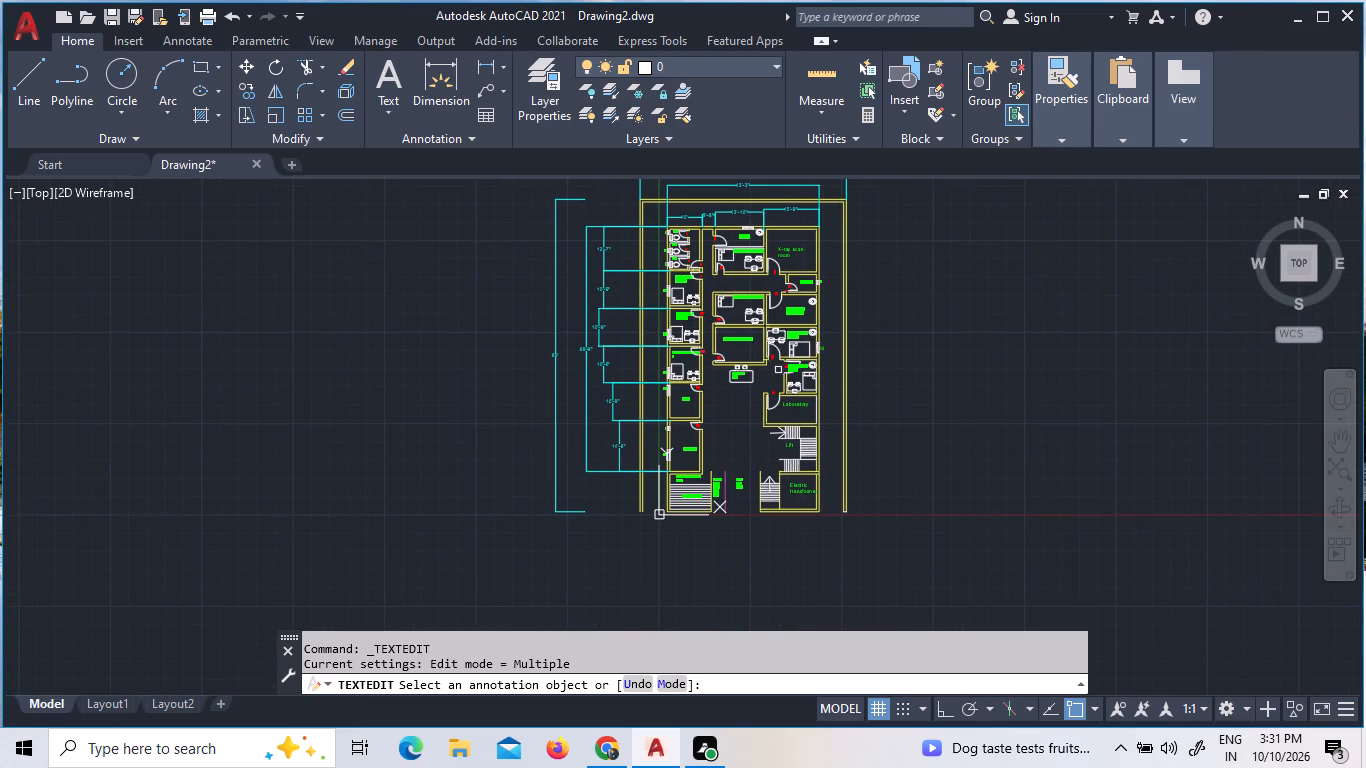
scroll(819, 431, "down", 2)
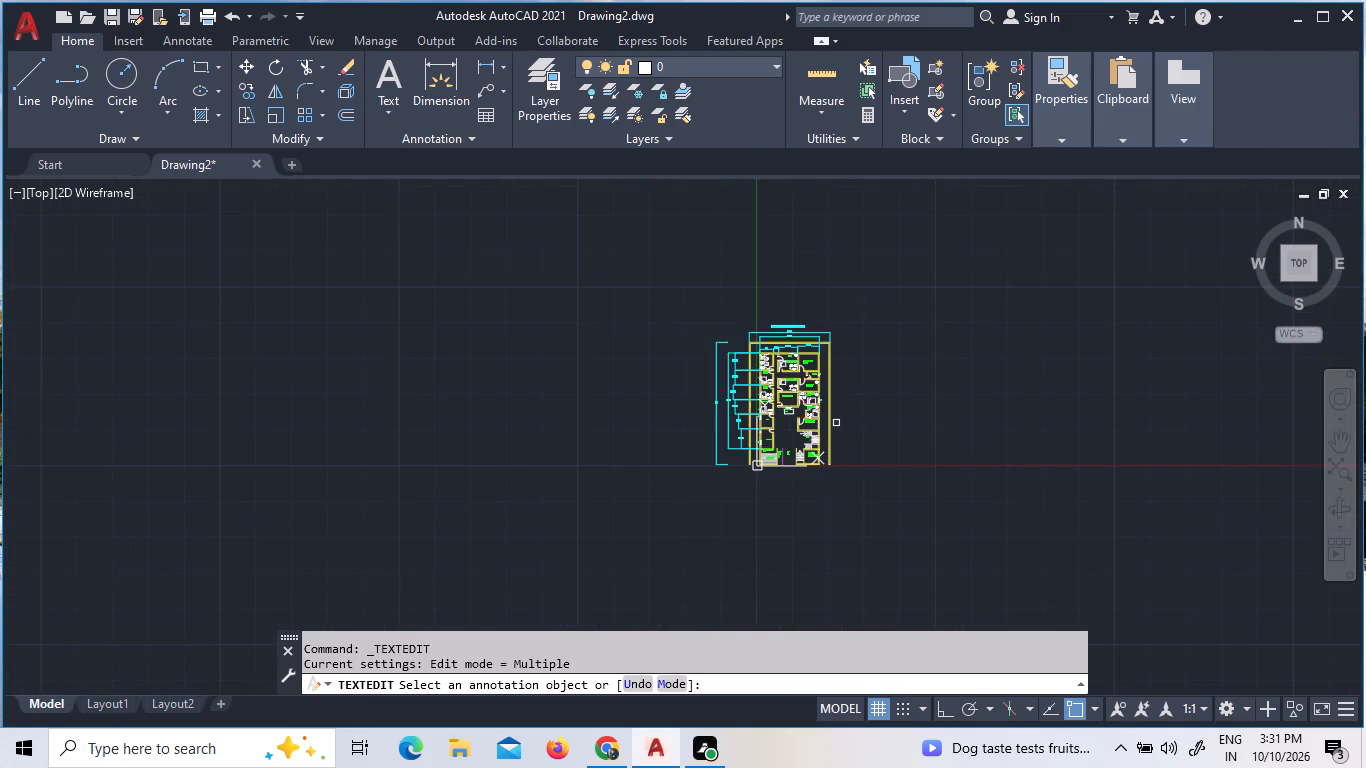
scroll(791, 298, "up", 4)
scroll(791, 315, "down", 4)
scroll(795, 339, "up", 3)
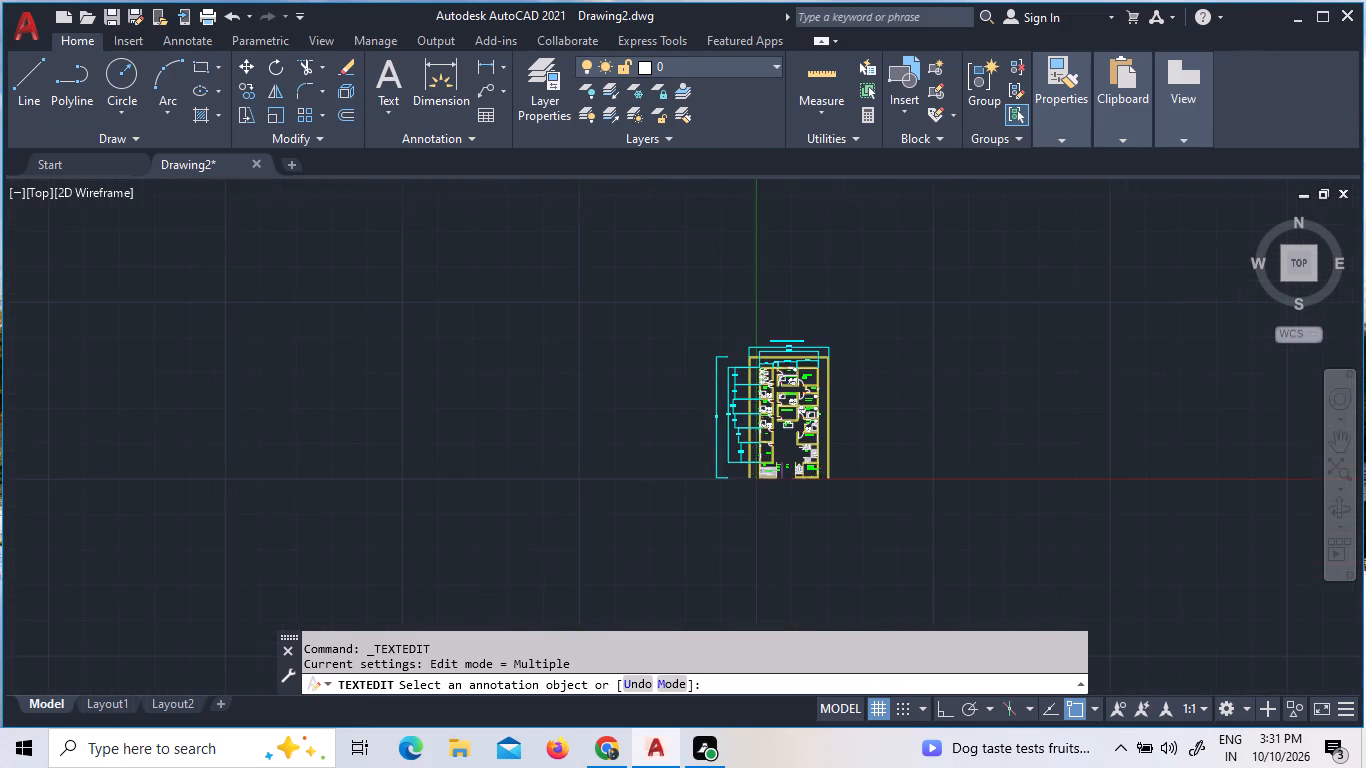
scroll(795, 339, "up", 2)
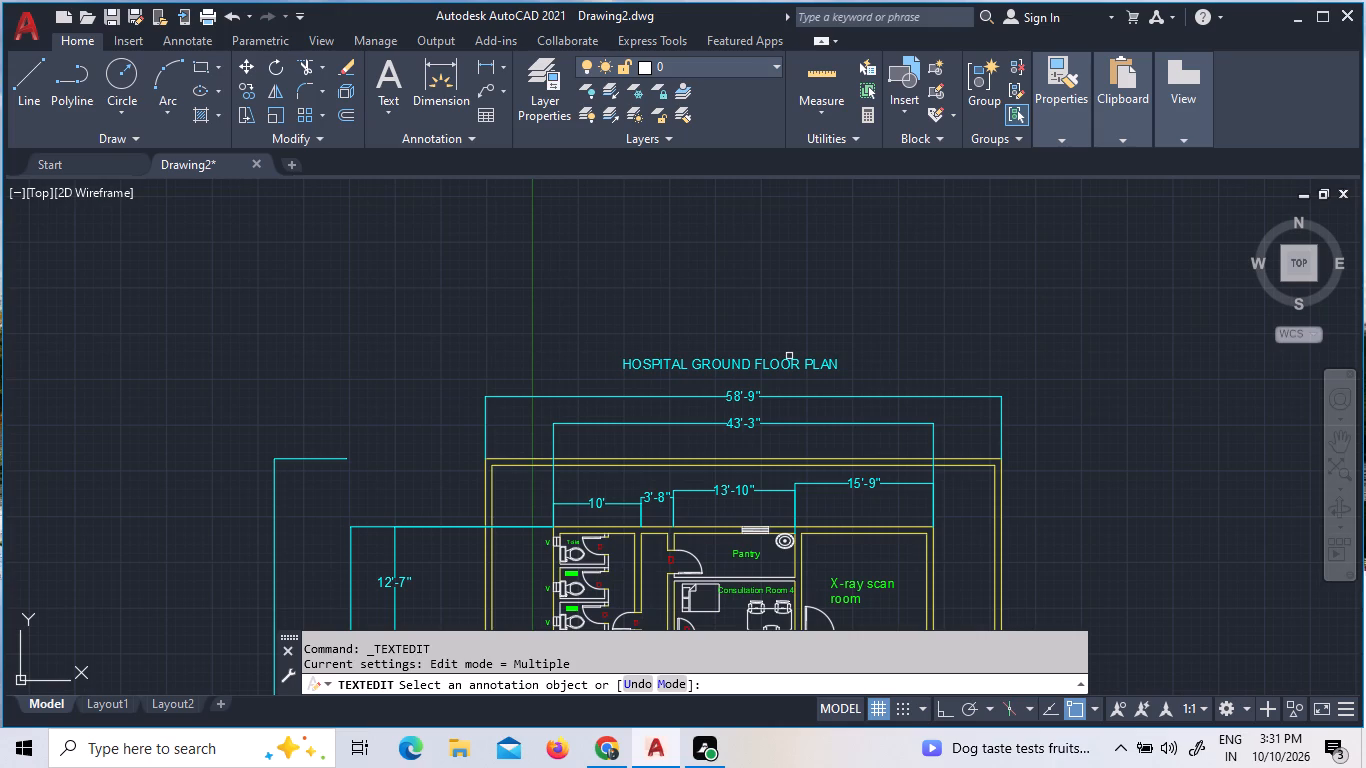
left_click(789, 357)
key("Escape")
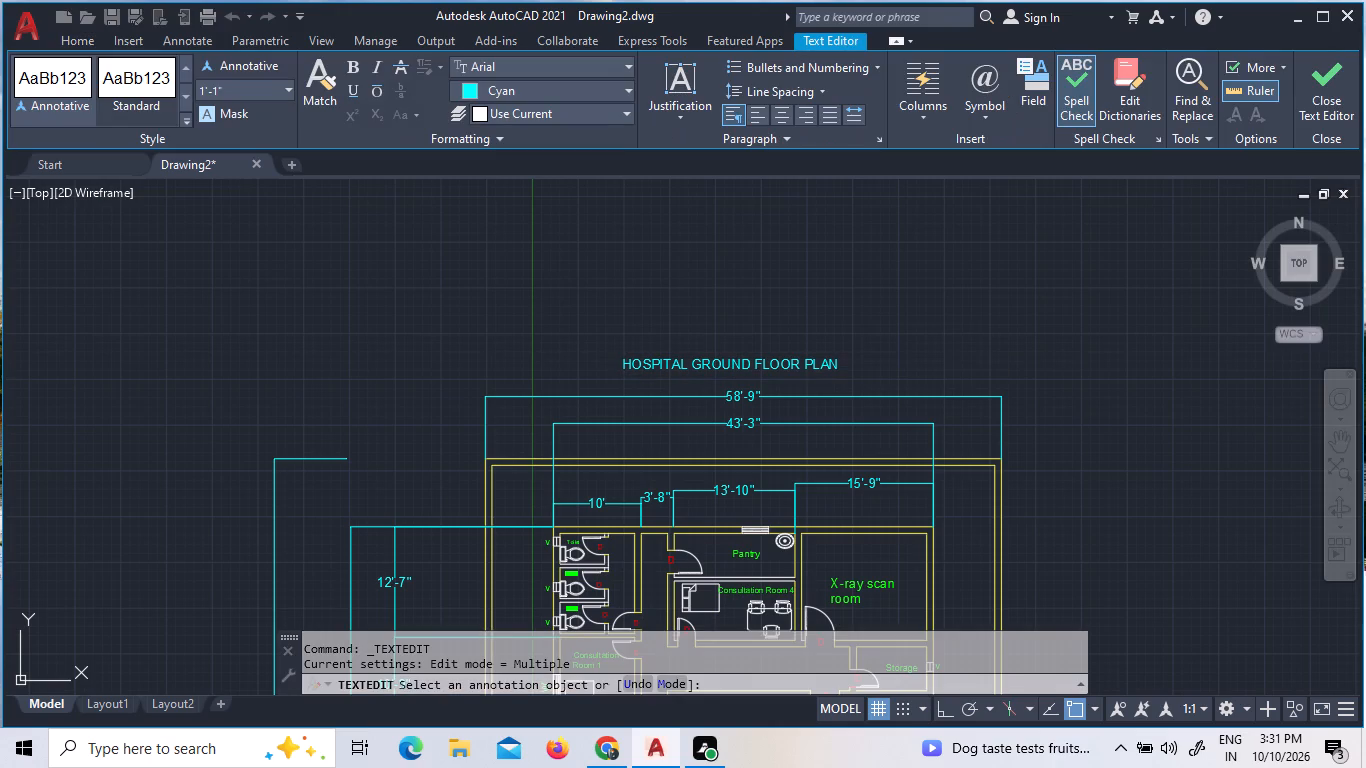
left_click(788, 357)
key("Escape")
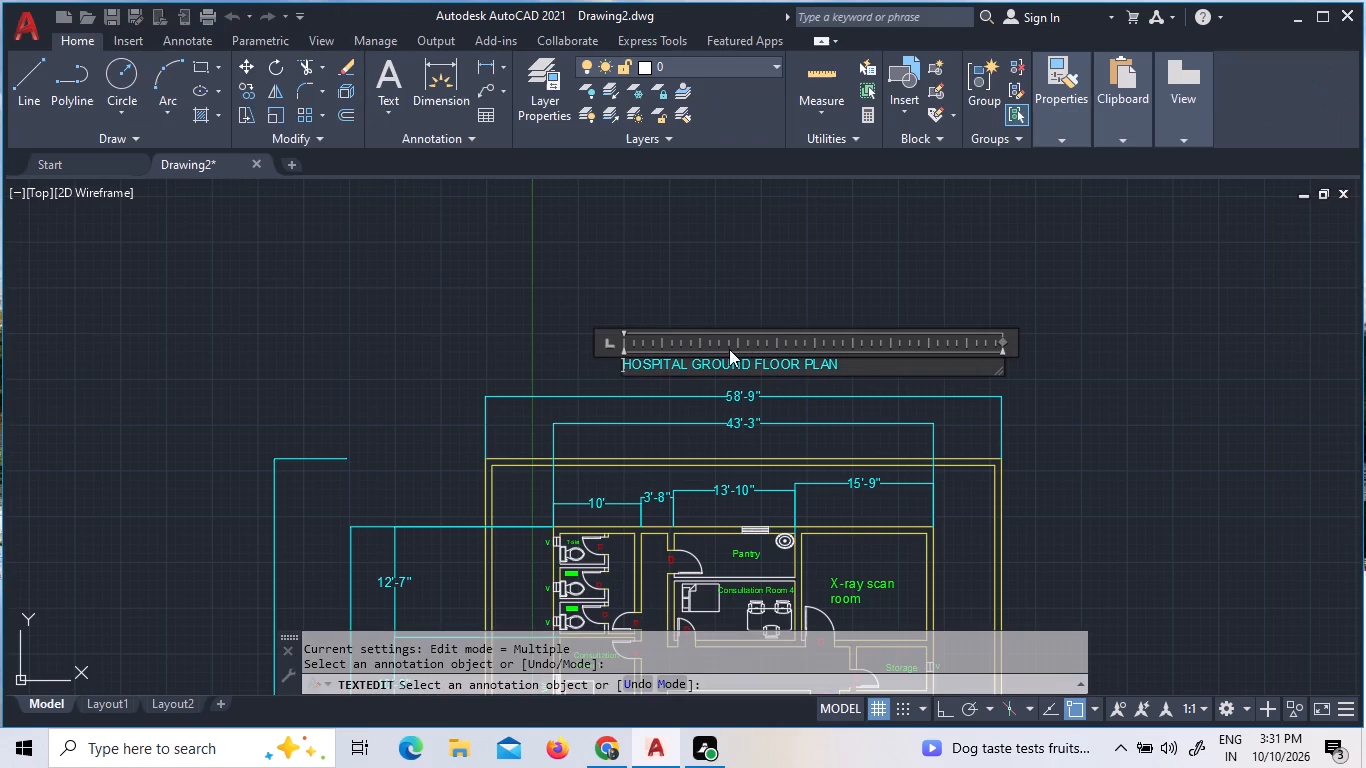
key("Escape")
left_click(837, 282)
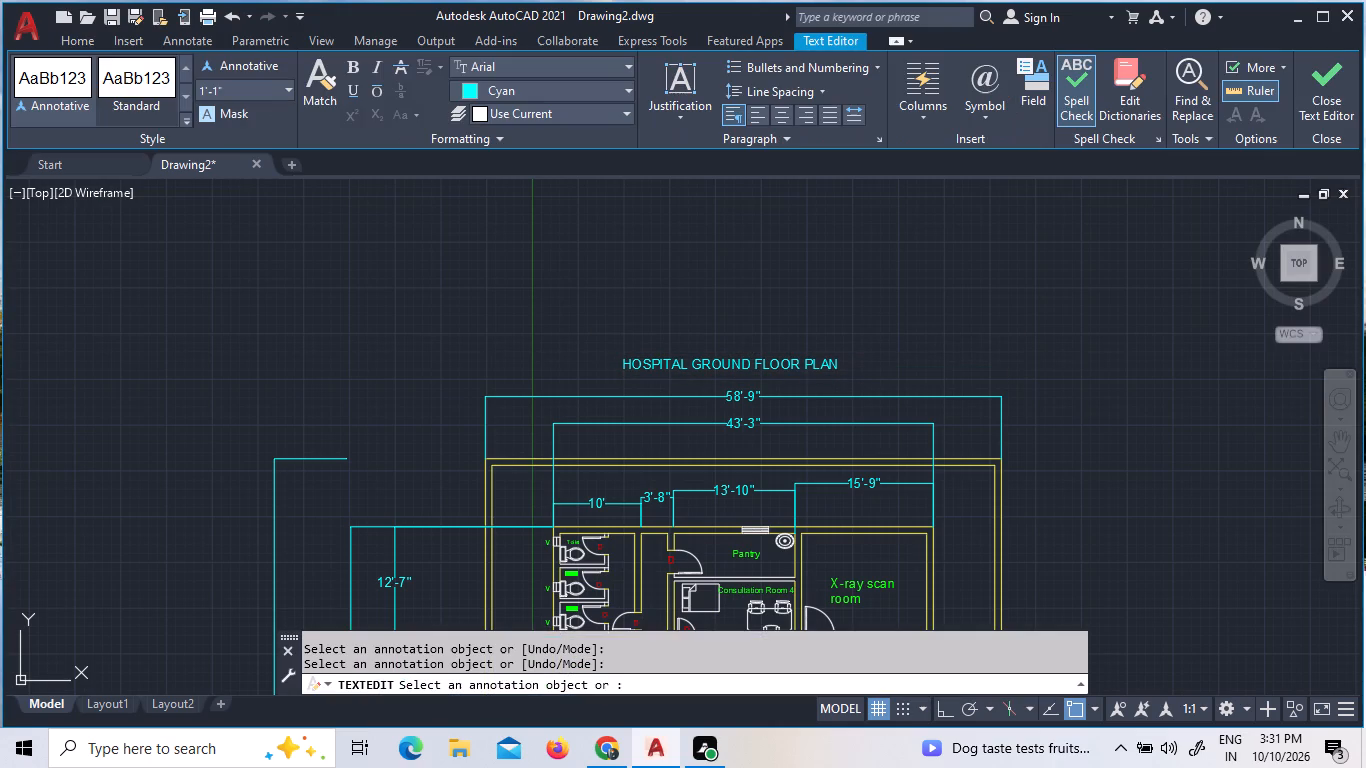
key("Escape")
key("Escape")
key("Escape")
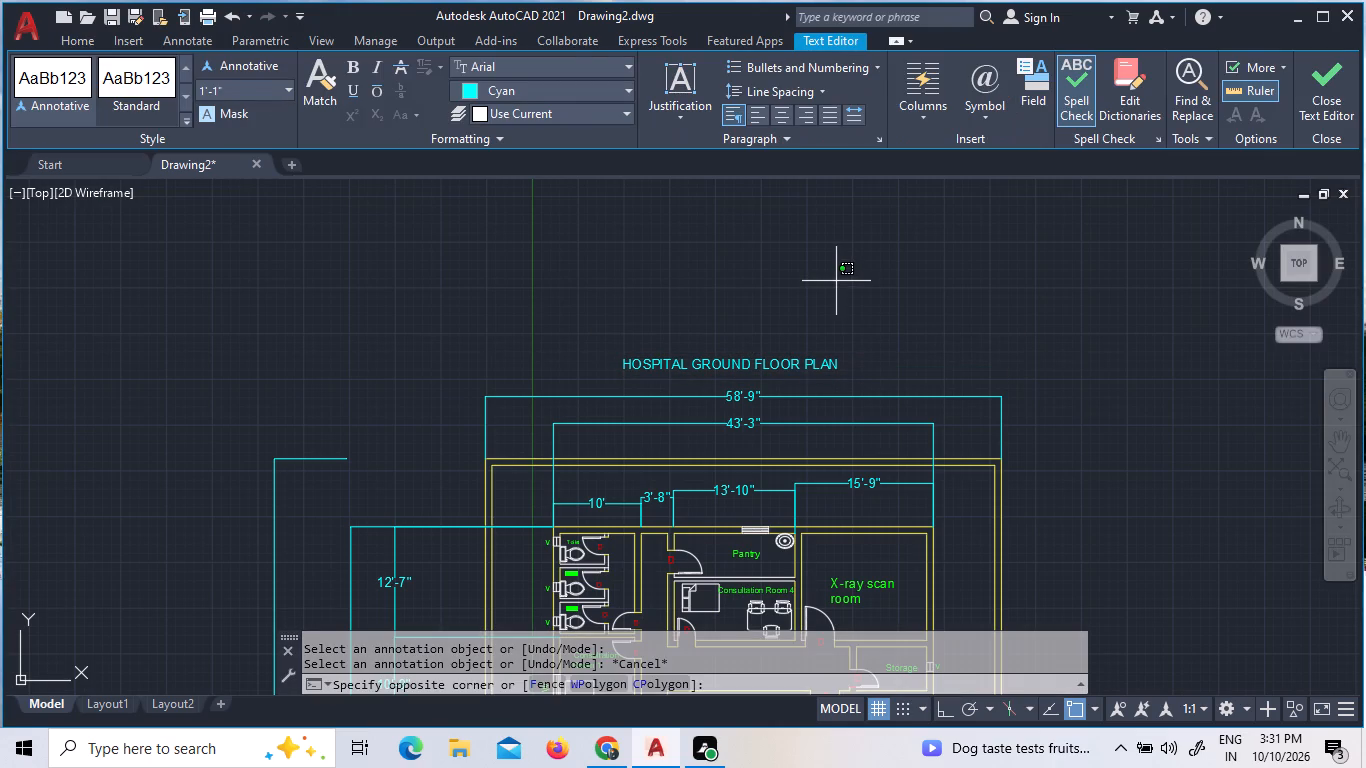
Set the colour of the HOSPITAL GROUND FLOOR PLAN title to Magenta.
left_click(802, 366)
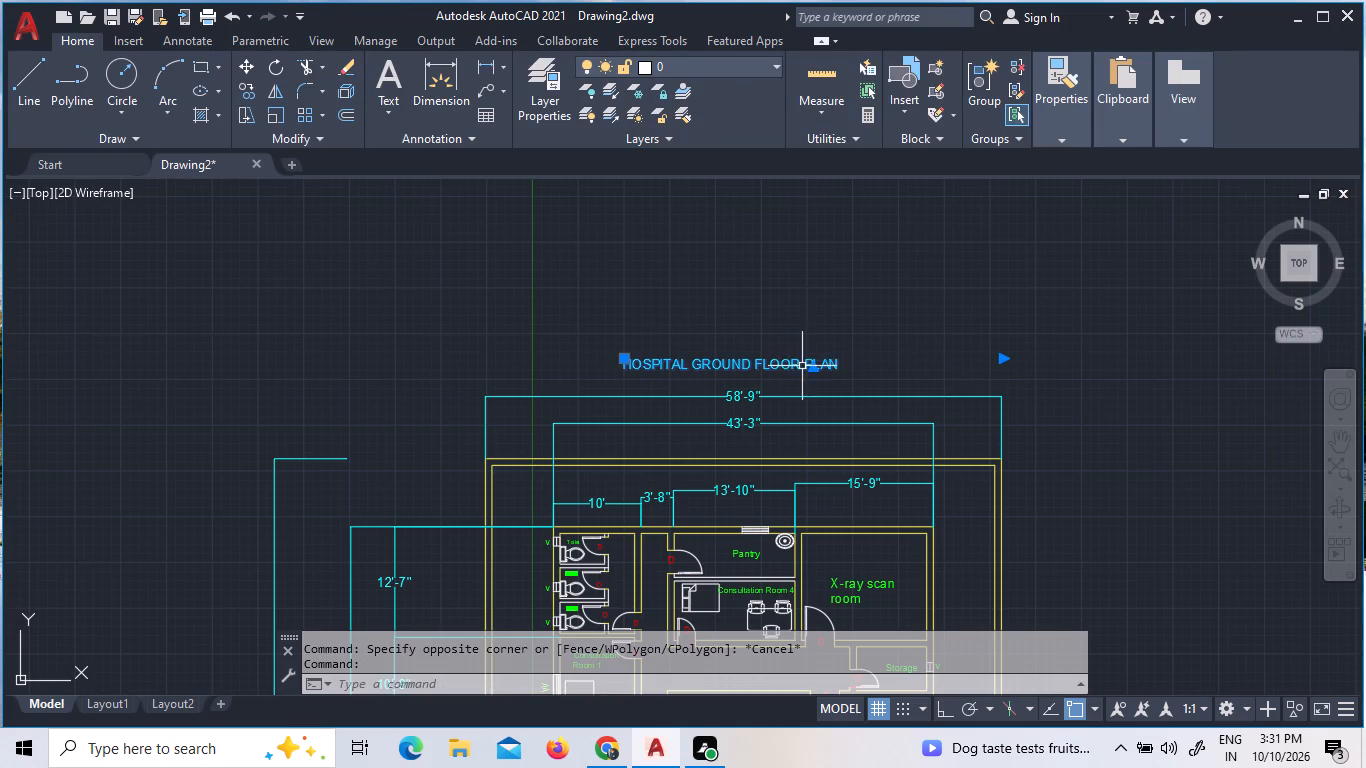
left_click(1078, 125)
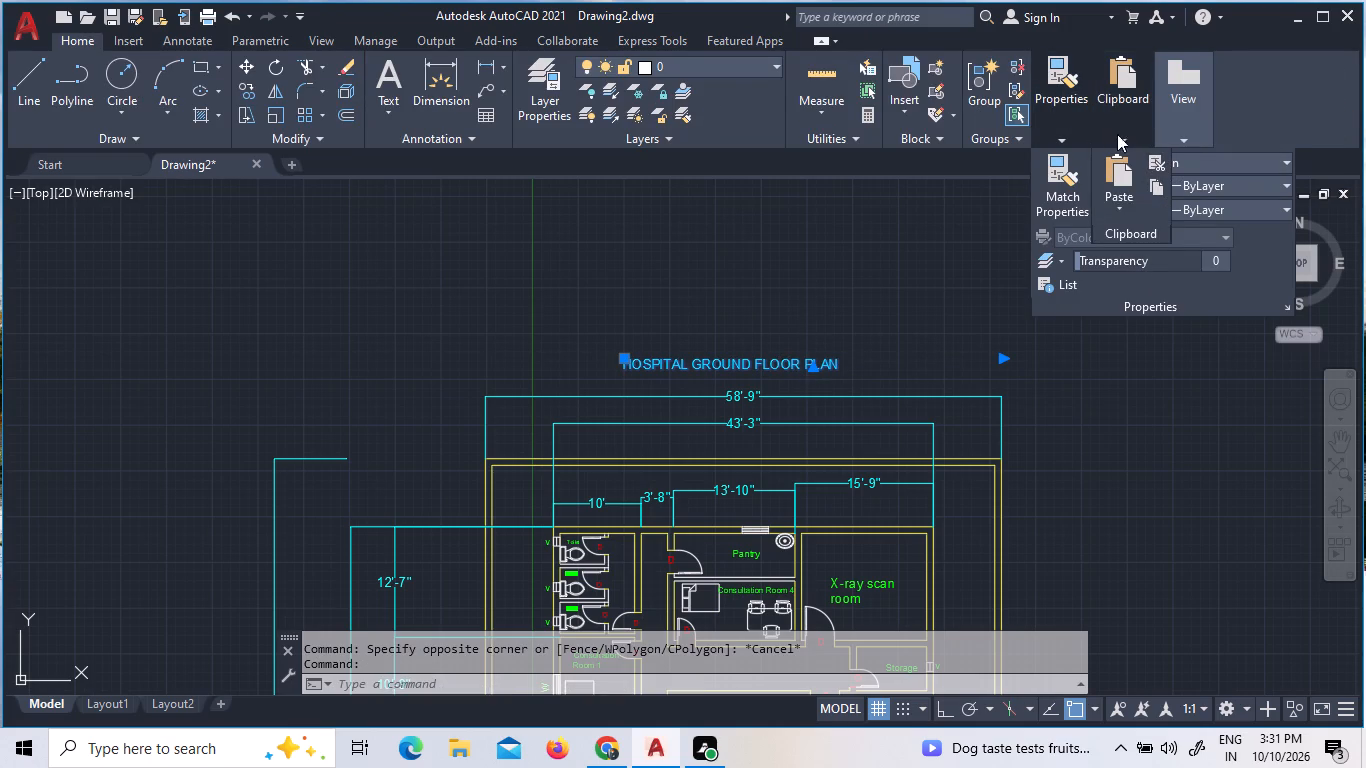
left_click(1068, 117)
left_click(1128, 160)
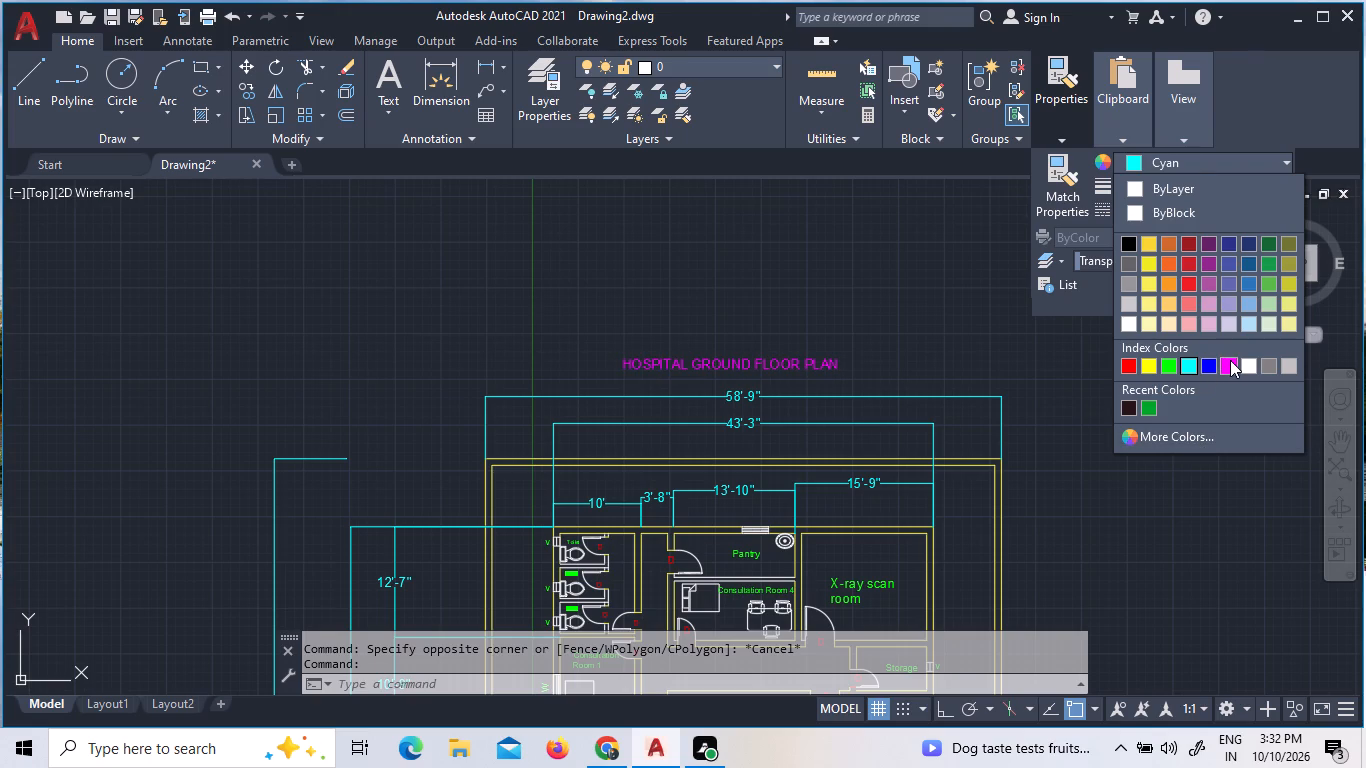
left_click(1230, 360)
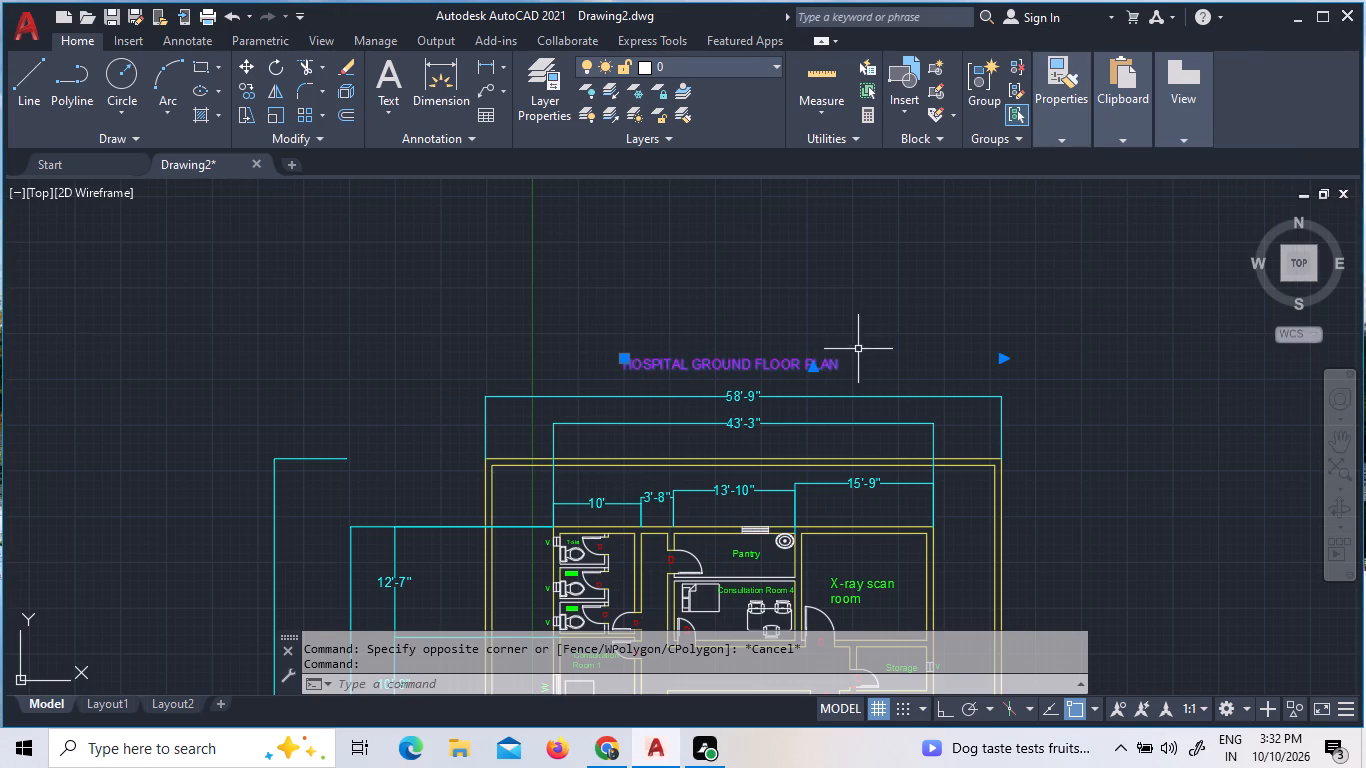
left_click(877, 370)
left_click(545, 270)
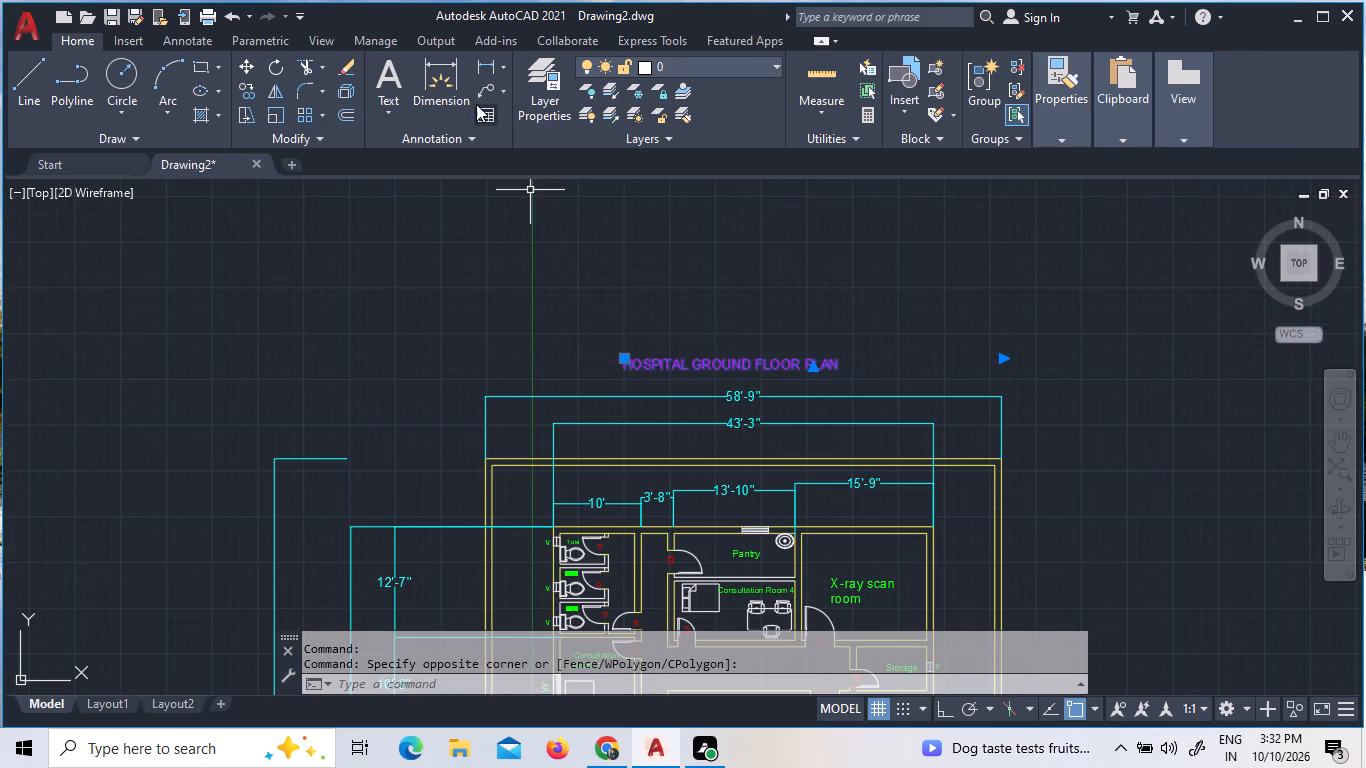
Scale the HOSPITAL GROUND FLOOR PLAN title up to roughly two and a half times its size, based at the right end of its text box.
right_click(831, 371)
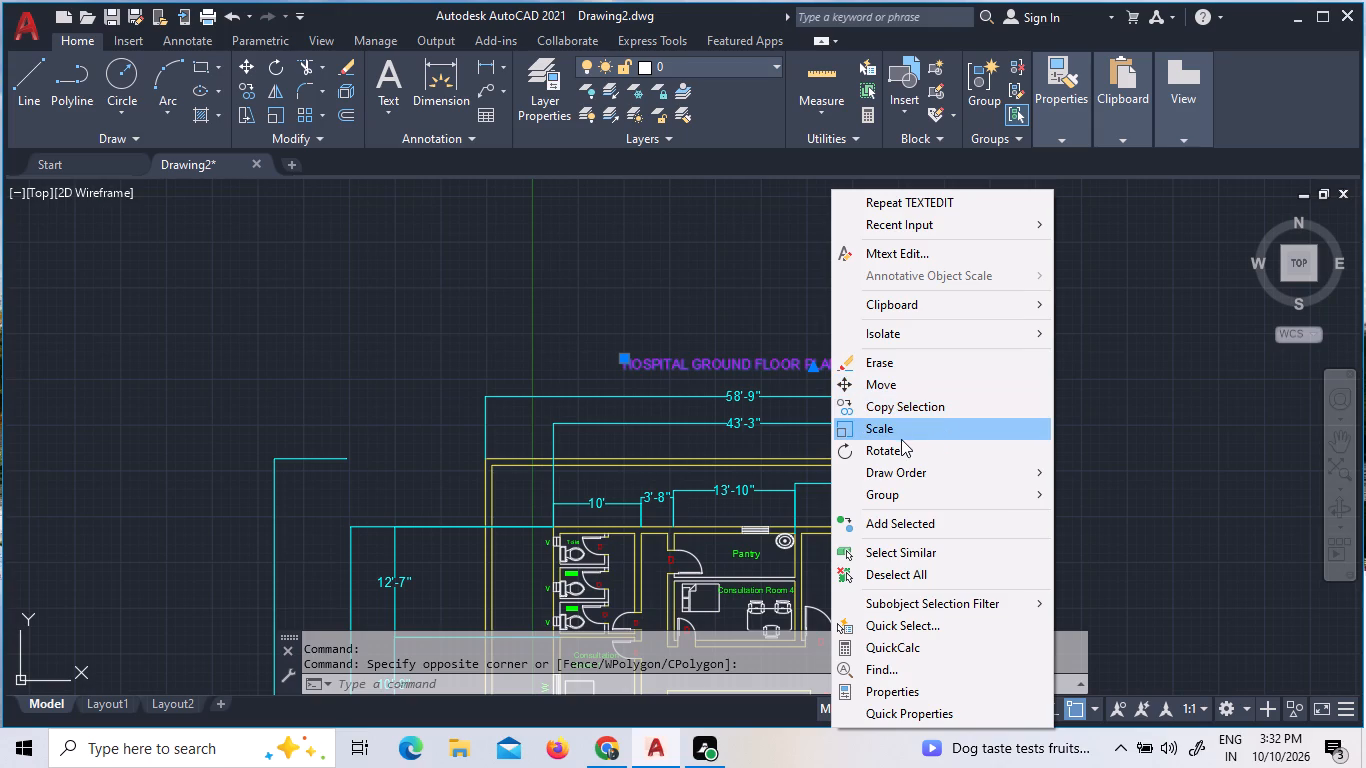
left_click(901, 439)
left_click(827, 362)
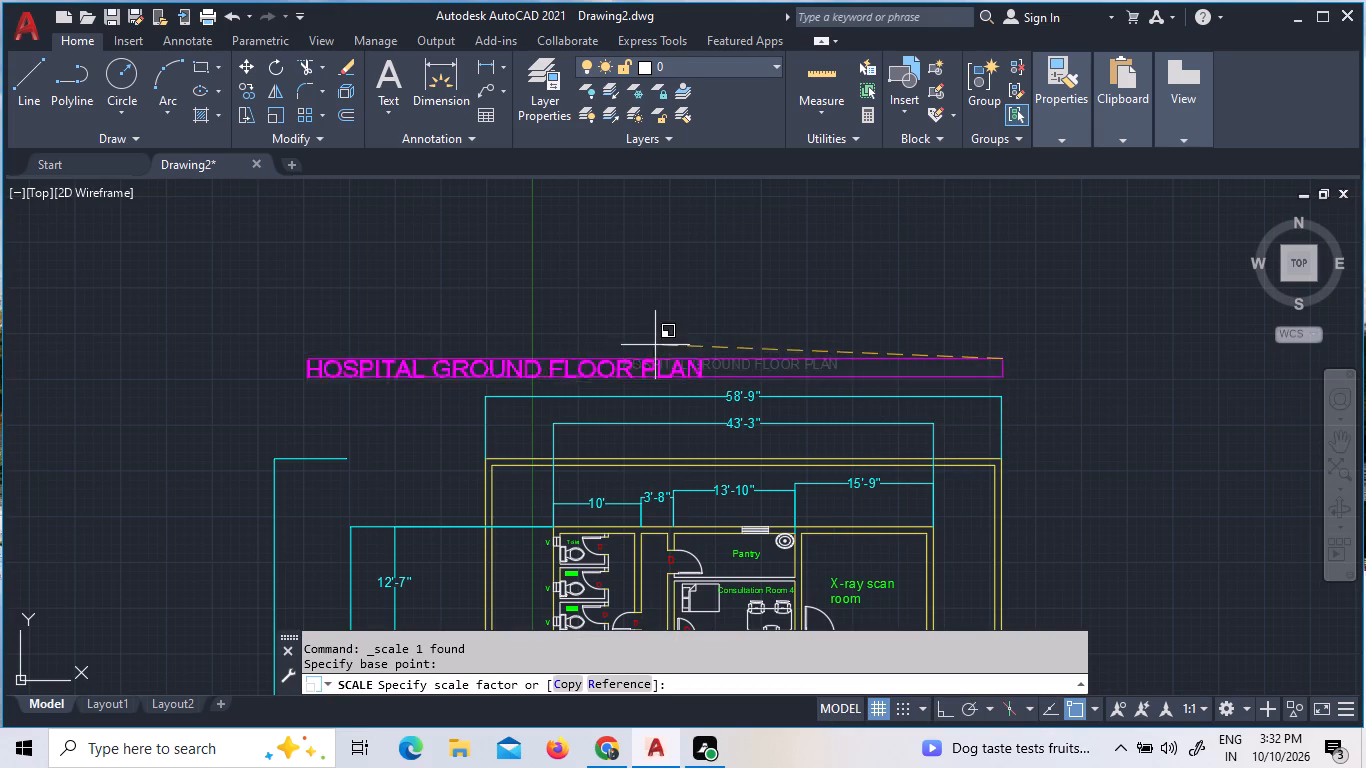
left_click(535, 459)
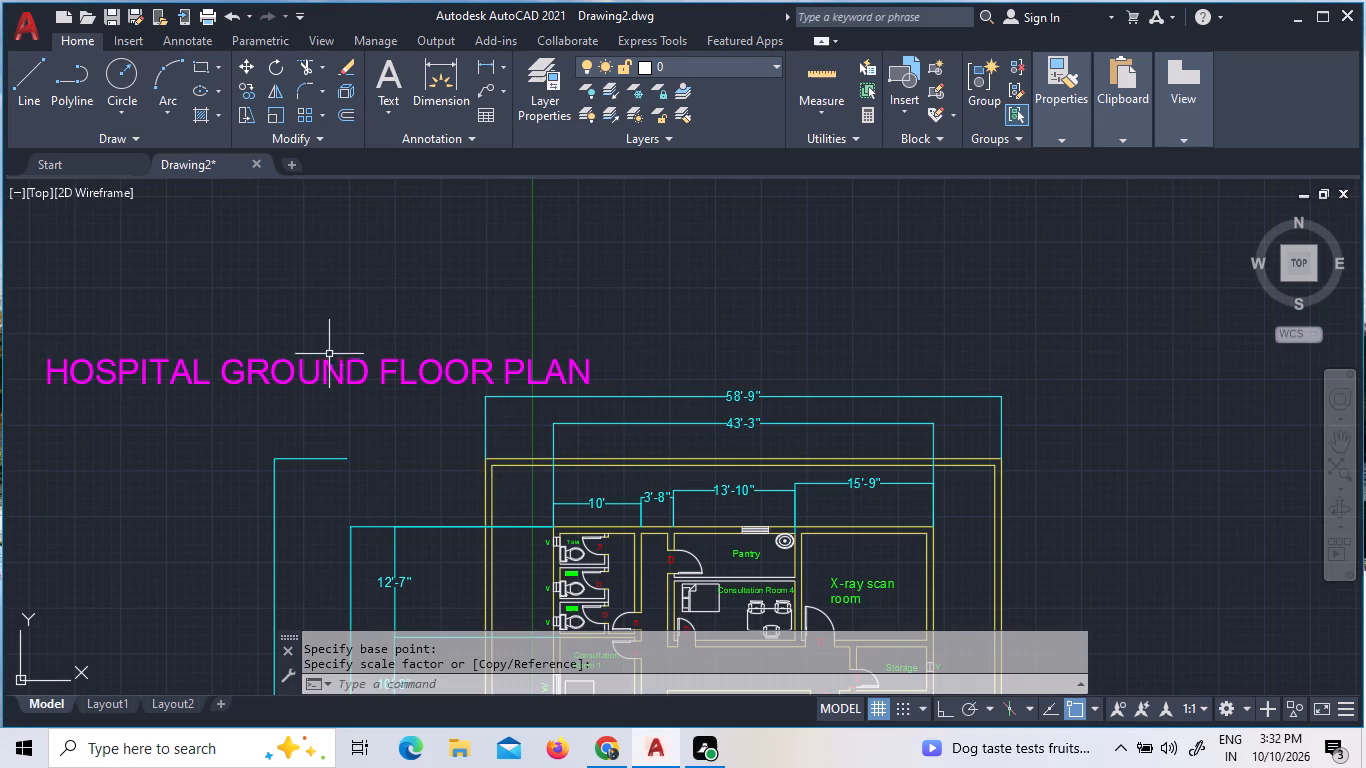
Move the HOSPITAL GROUND FLOOR PLAN title slightly upward, further clear of the 58'-9" overall dimension.
left_click(318, 371)
right_click(318, 371)
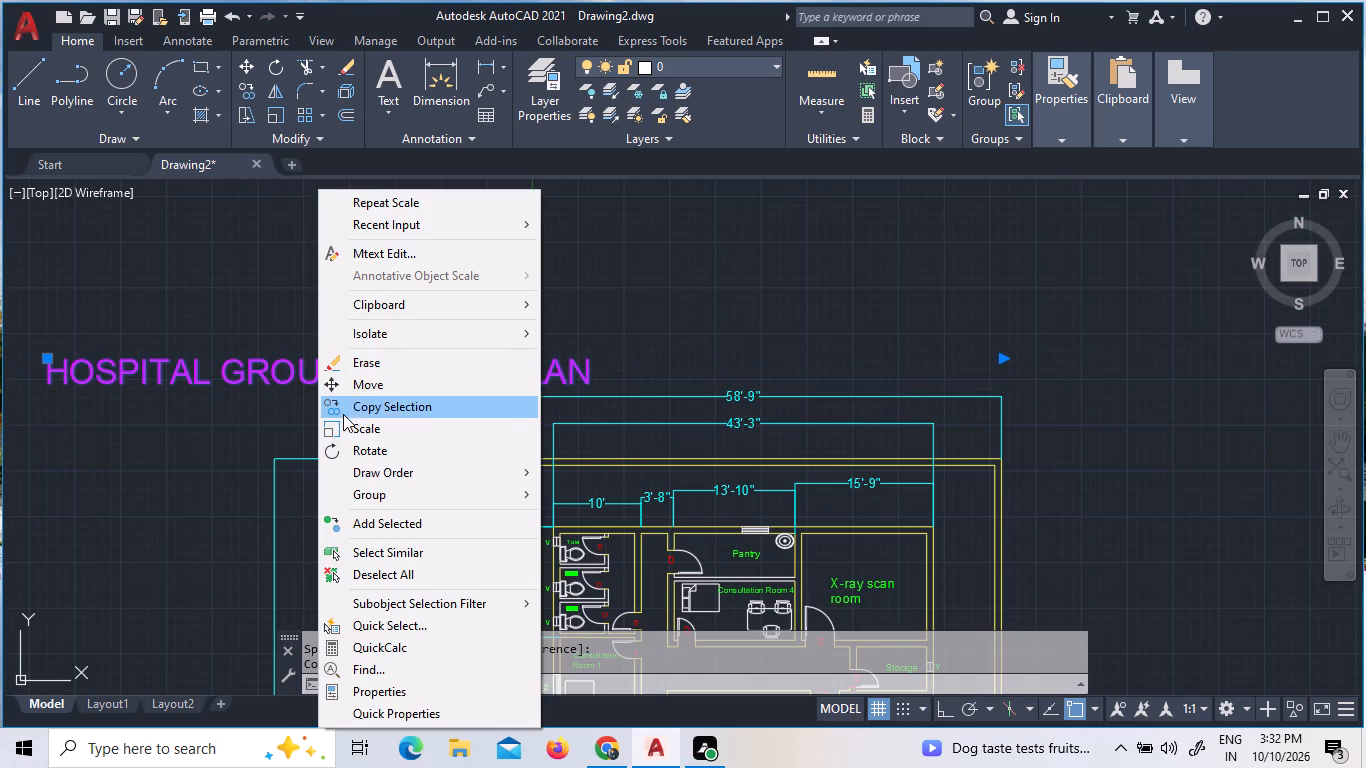
double_click(379, 386)
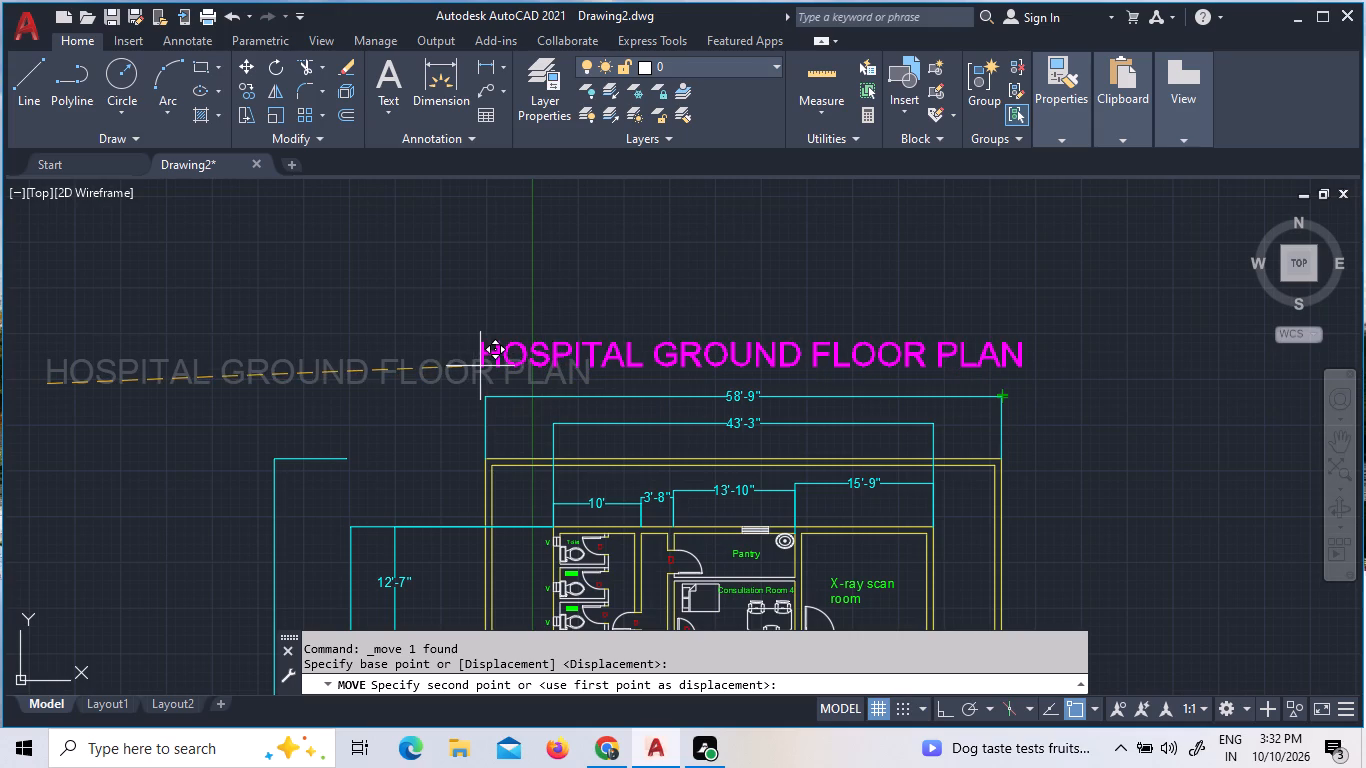
left_click(480, 358)
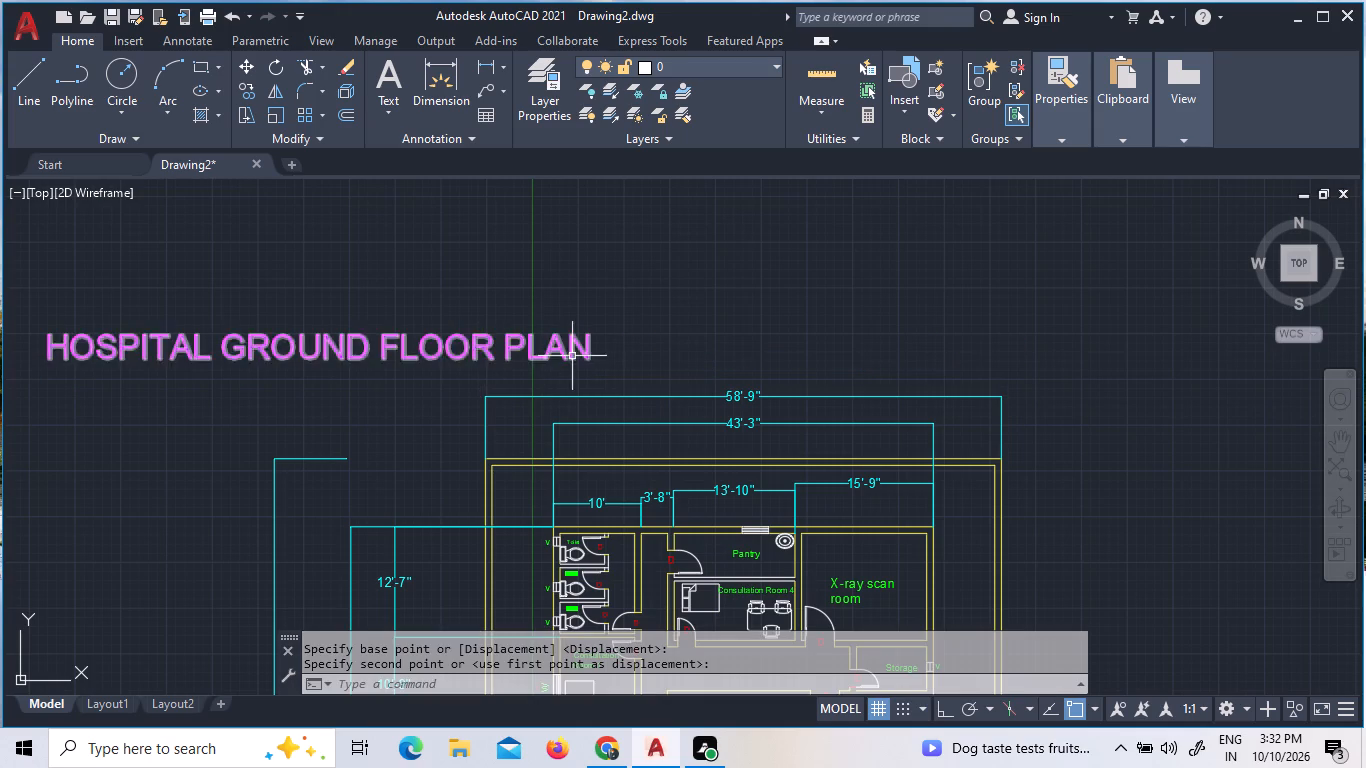
Move the title horizontally east toward the plan, with Ortho on and object snap off.
left_click(584, 357)
right_click(534, 328)
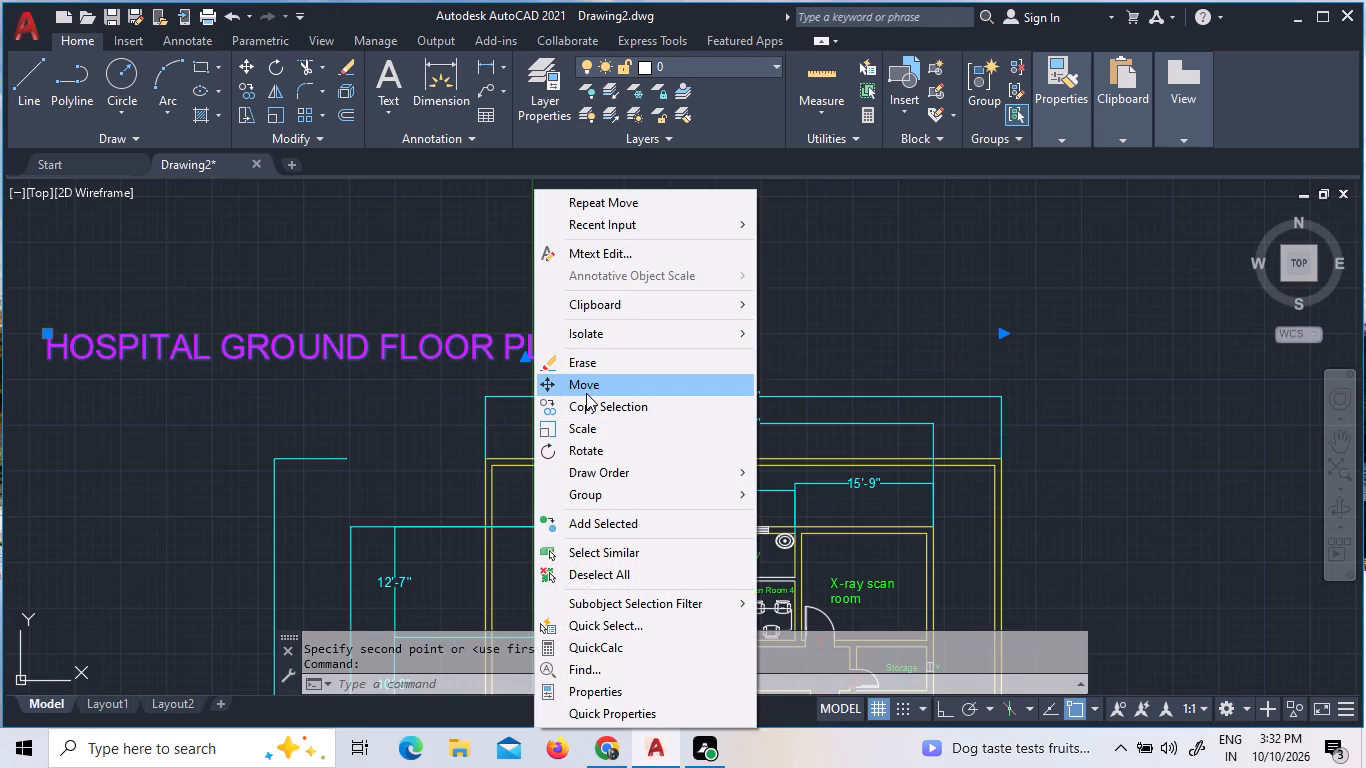
left_click(586, 393)
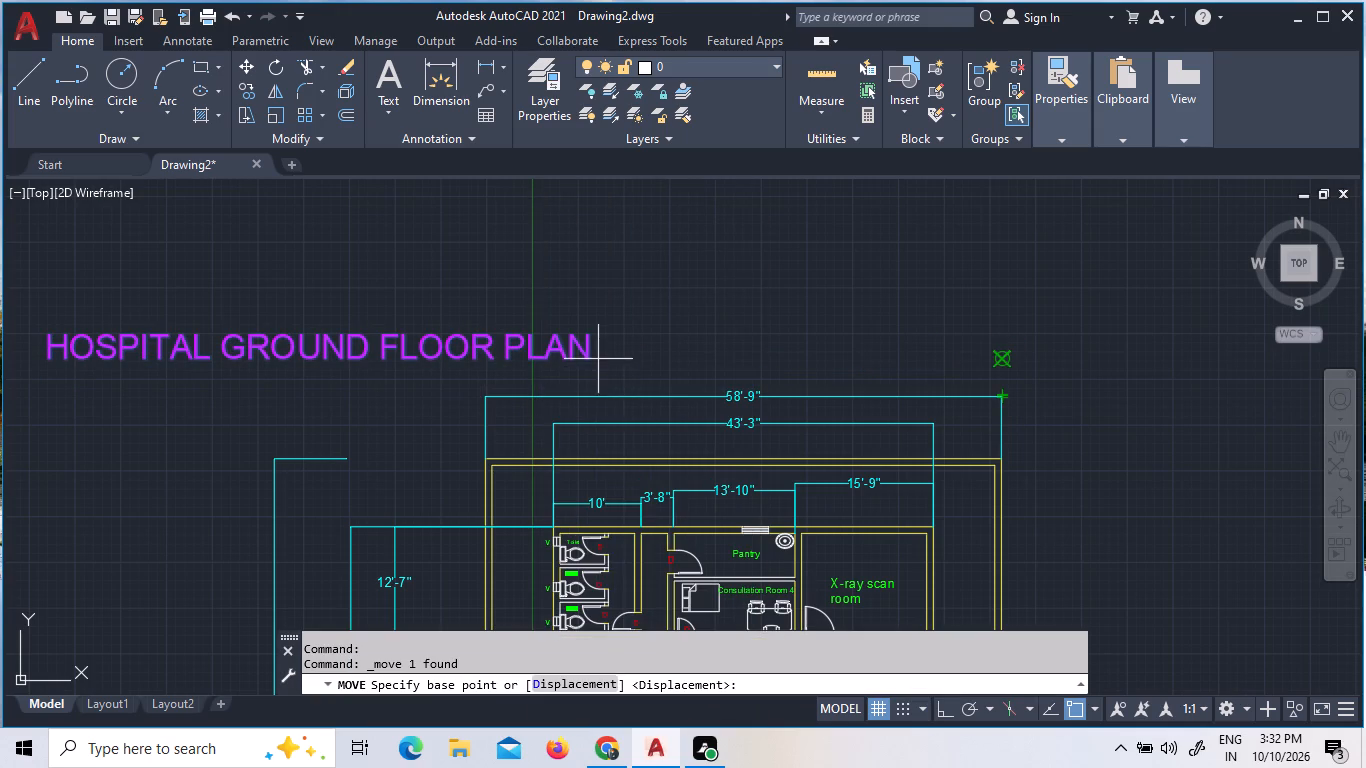
left_click(583, 352)
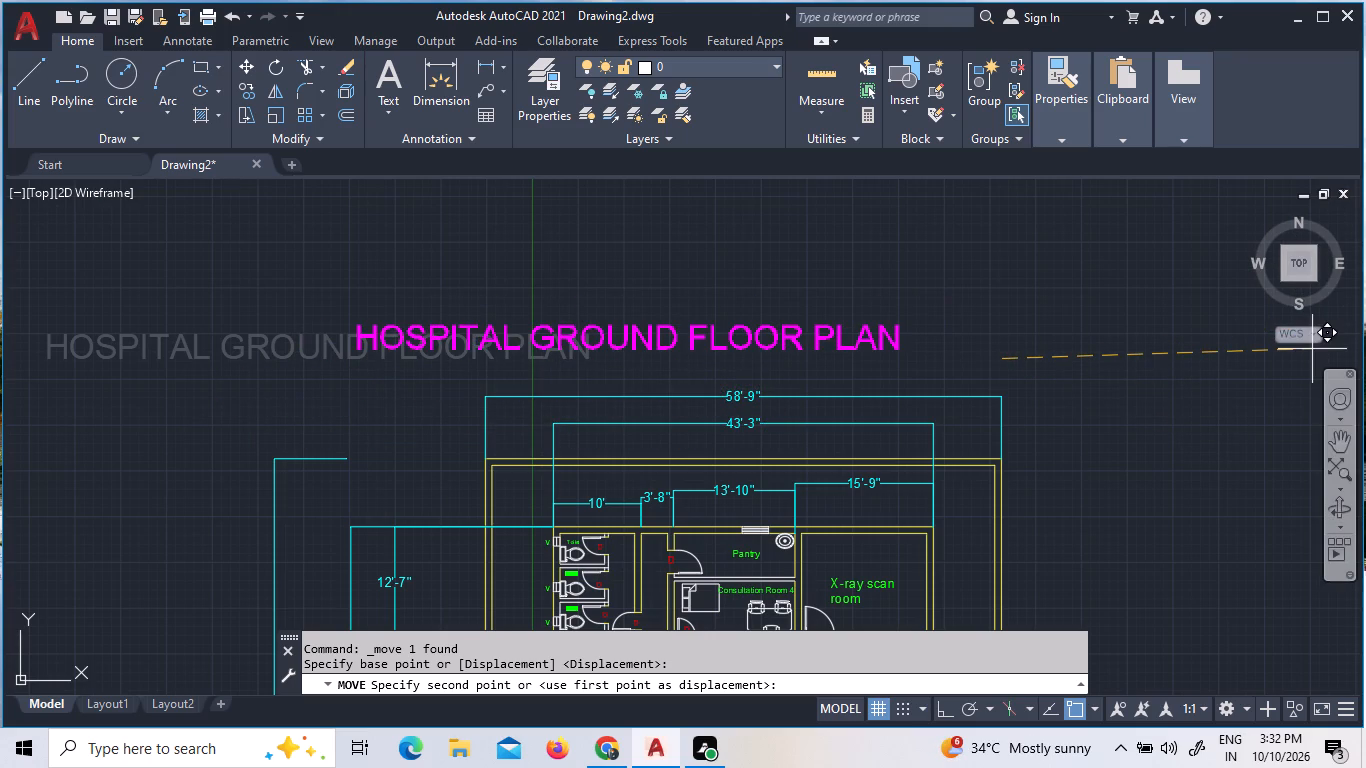
key("F8")
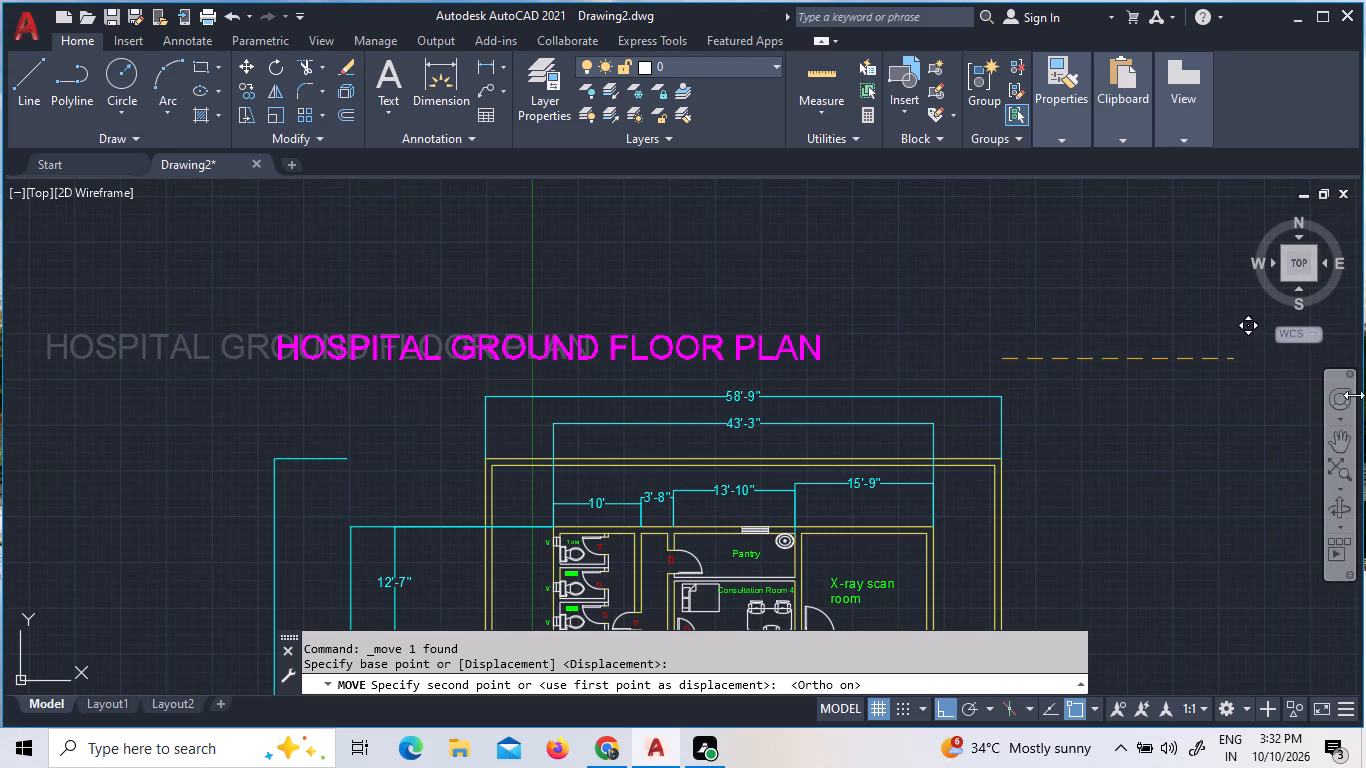
left_click(1075, 711)
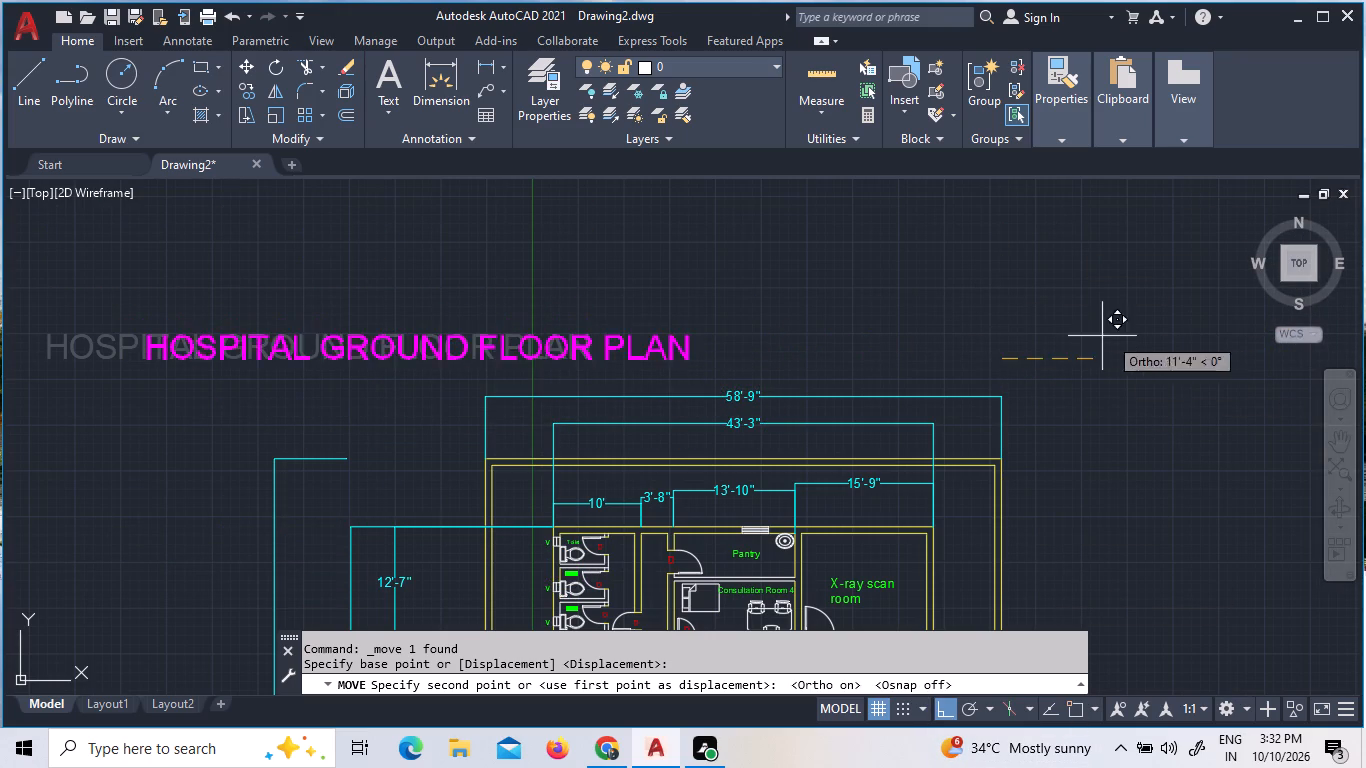
left_click(1359, 407)
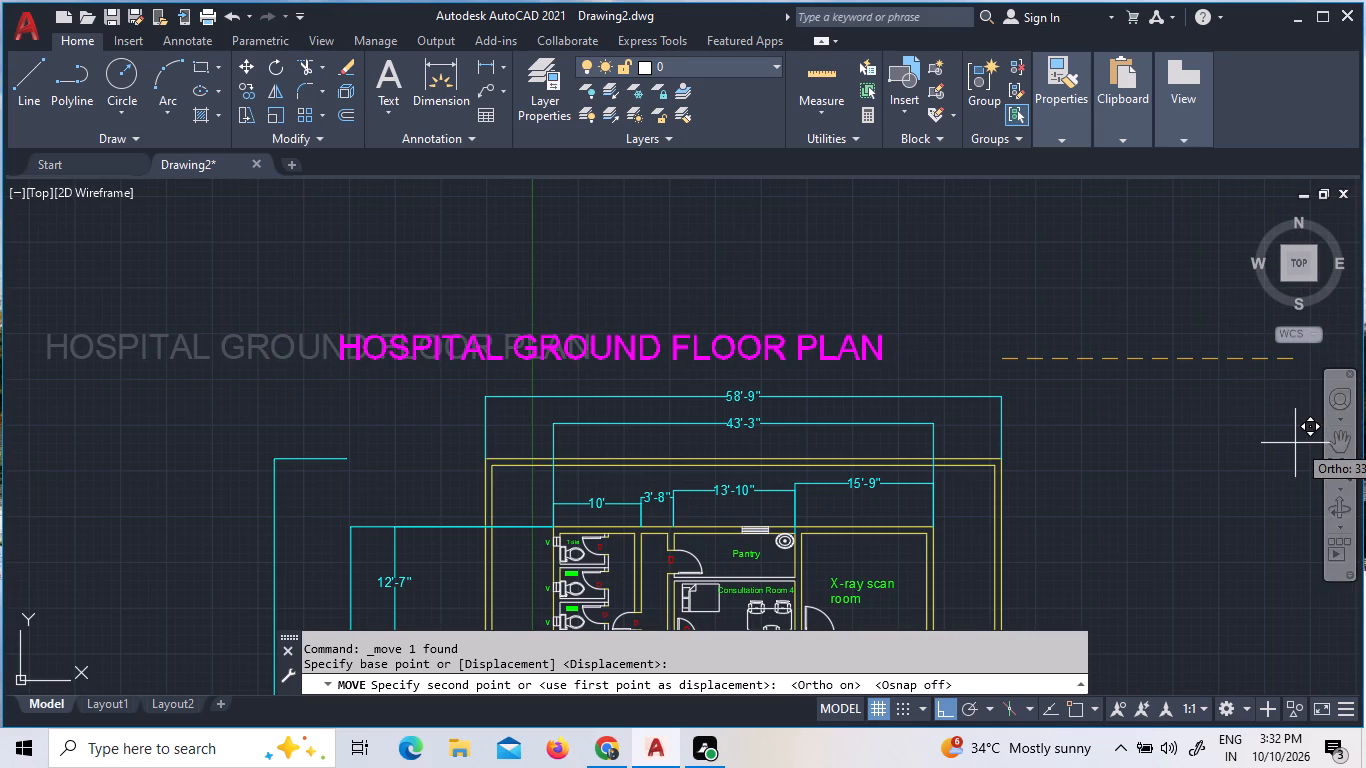
left_click(1274, 443)
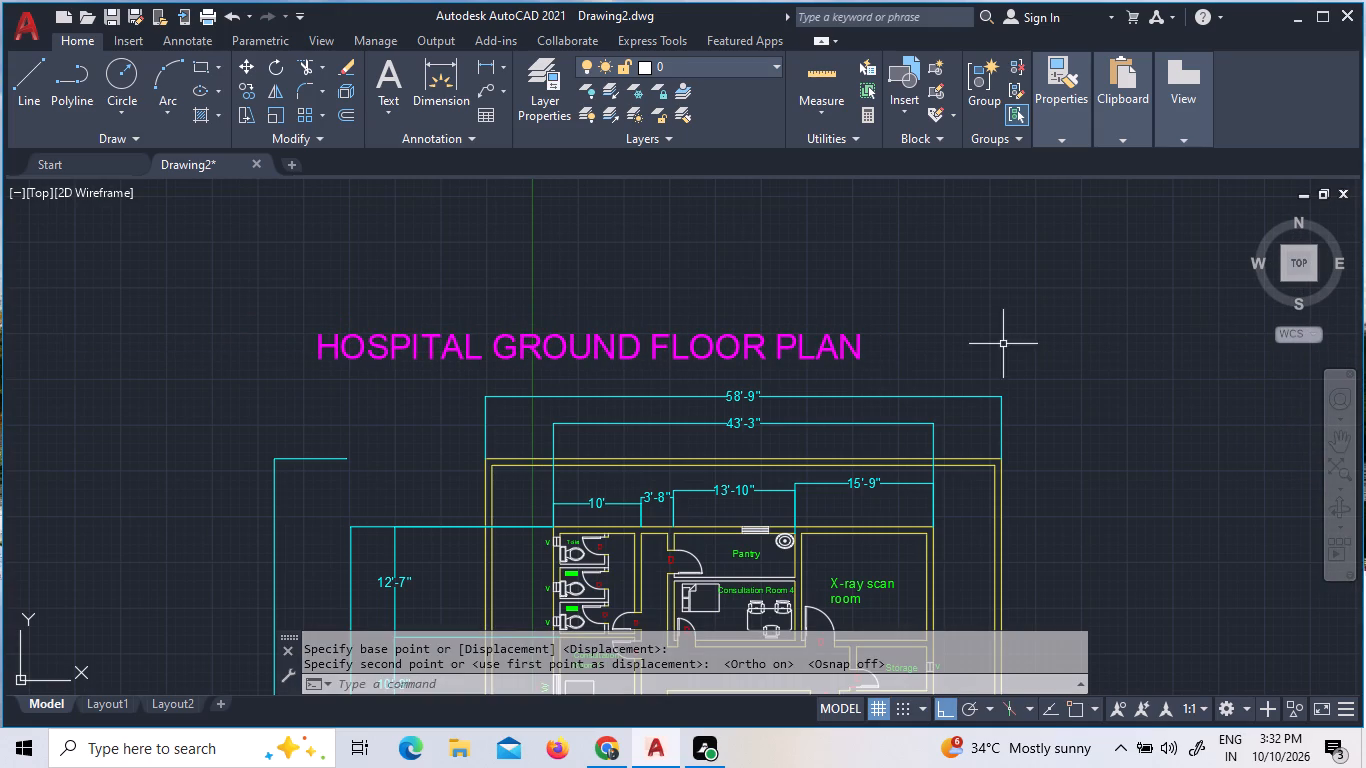
Move the title about 18'-4" further east to centre it above the plan's 58'-9" overall dimension.
left_click(834, 339)
right_click(698, 300)
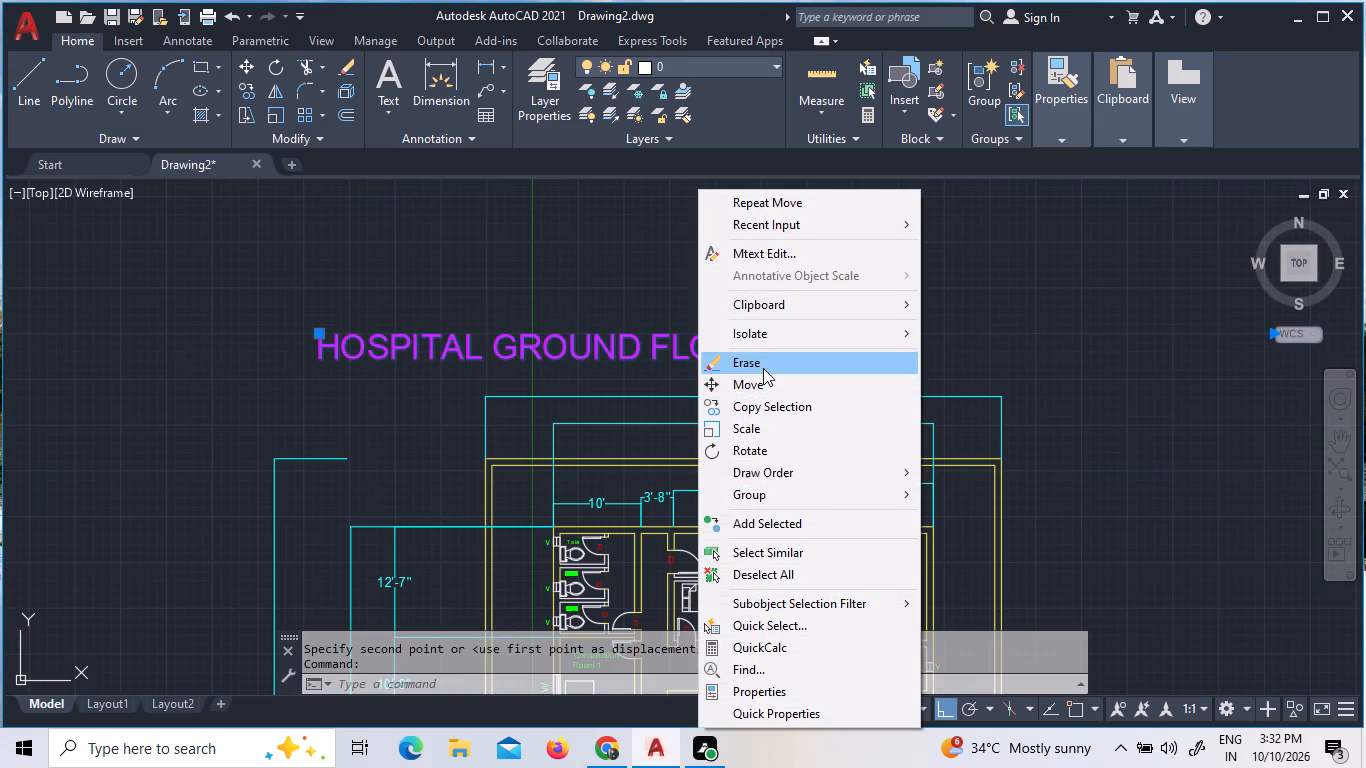
left_click(760, 388)
left_click(743, 352)
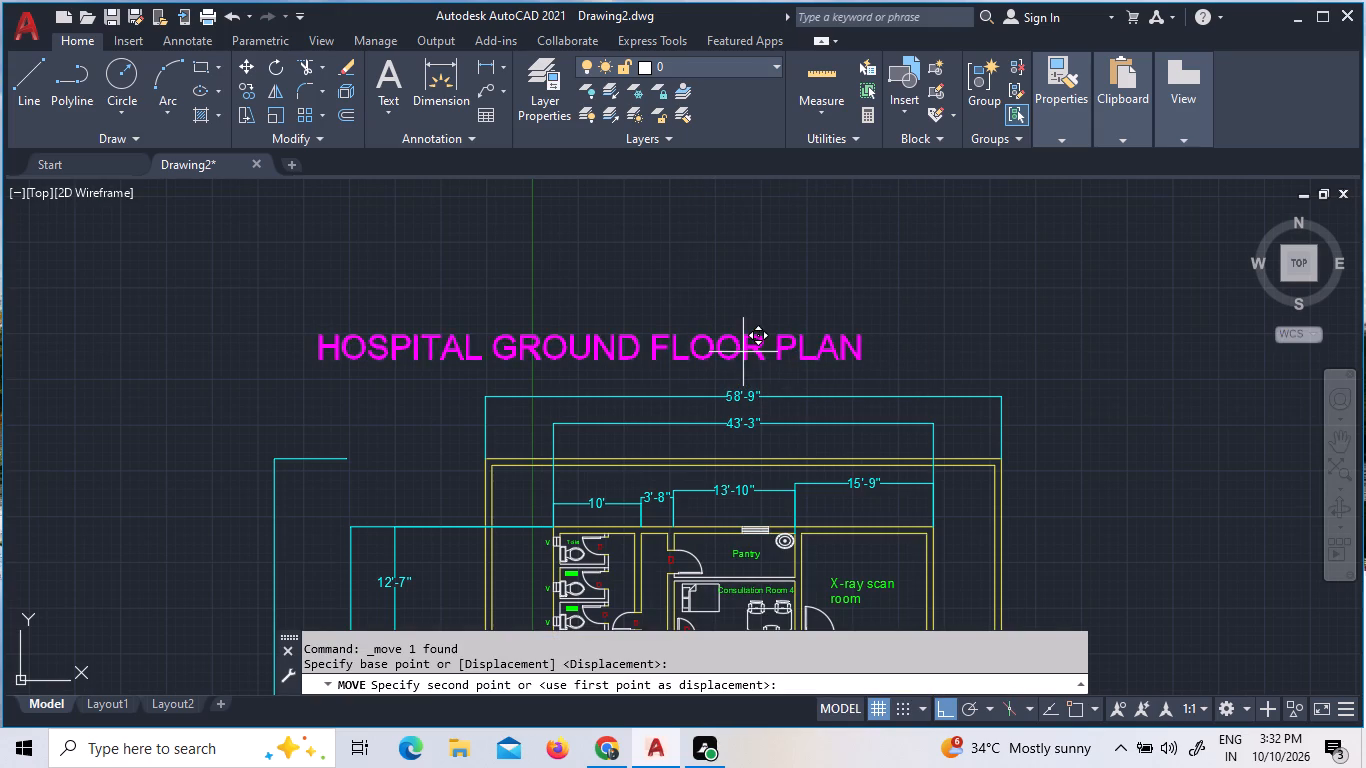
left_click(902, 329)
Examine the whole ground floor plan with its dimensions and the title above it.
scroll(843, 328, "down", 3)
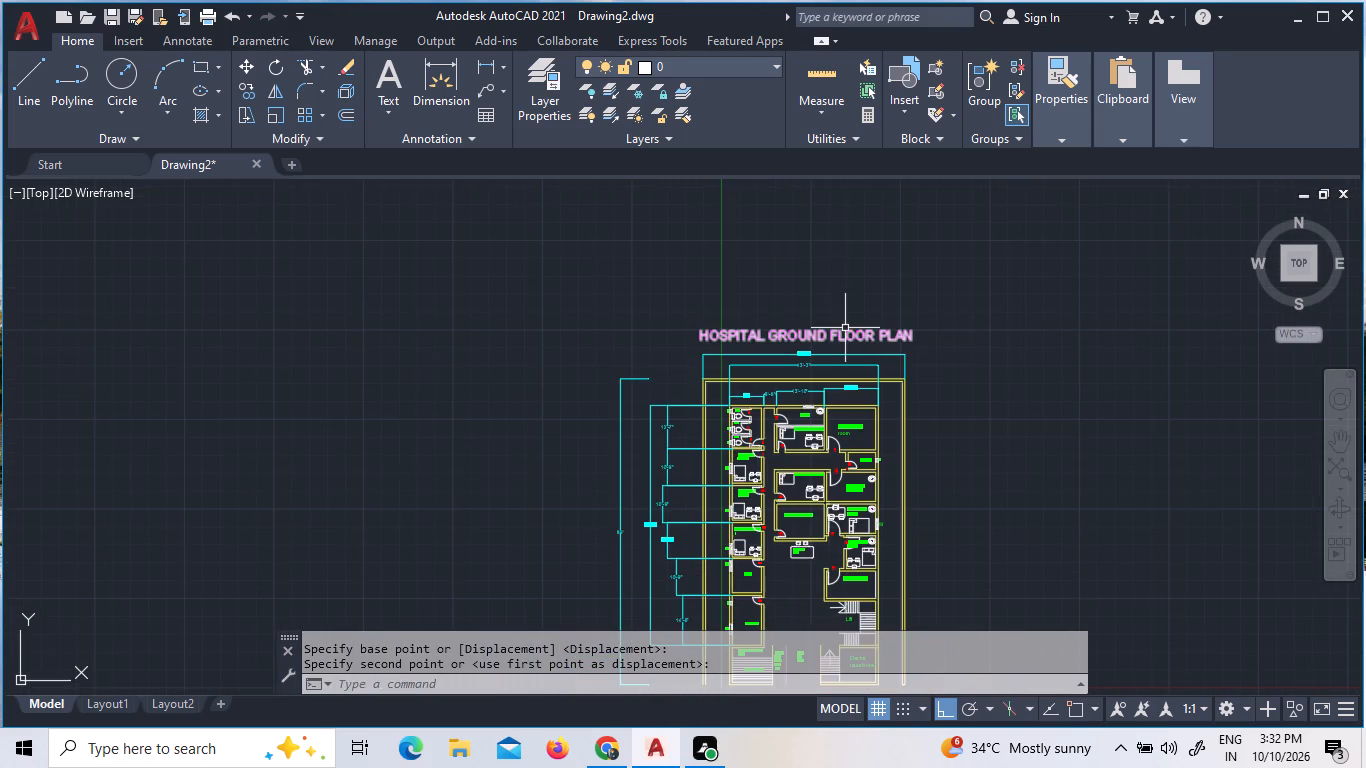
scroll(845, 328, "down", 1)
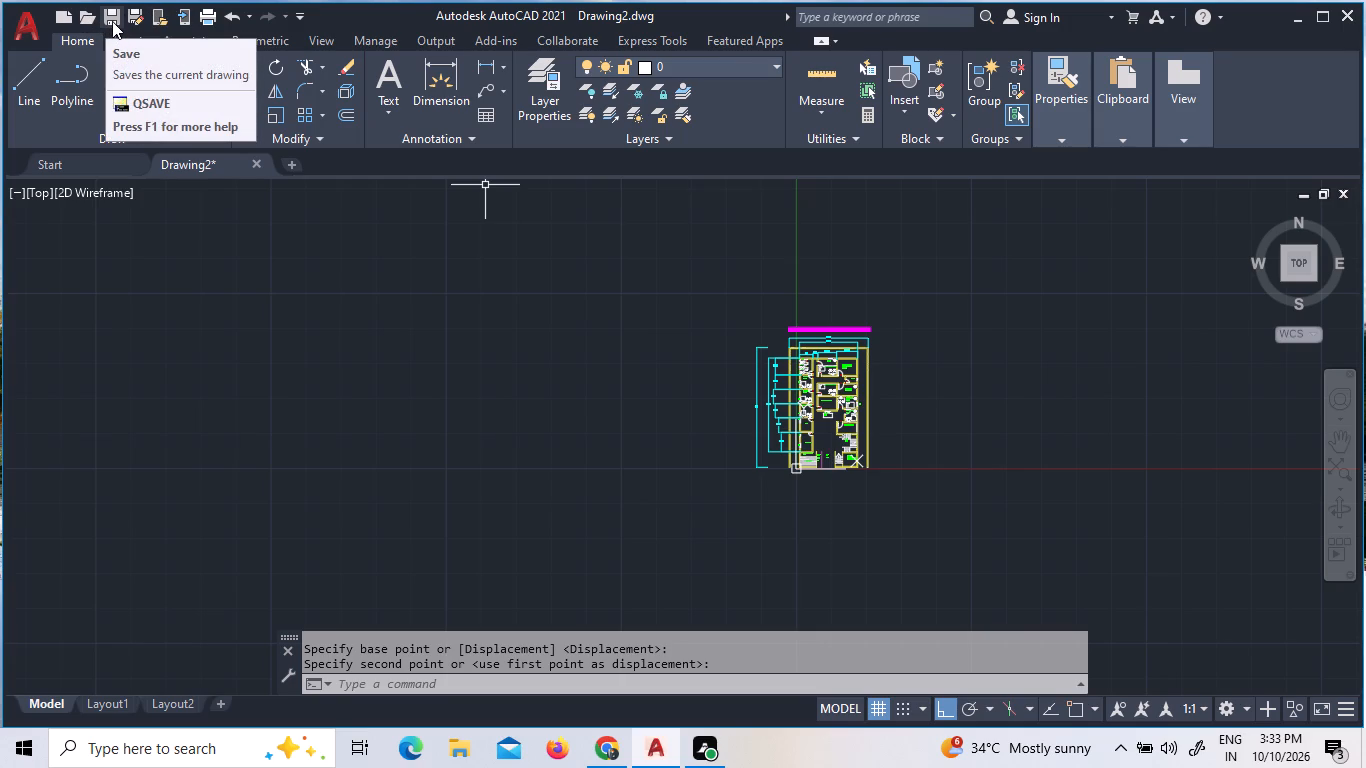
scroll(115, 14, "up", 6)
scroll(1284, 750, "up", 3)
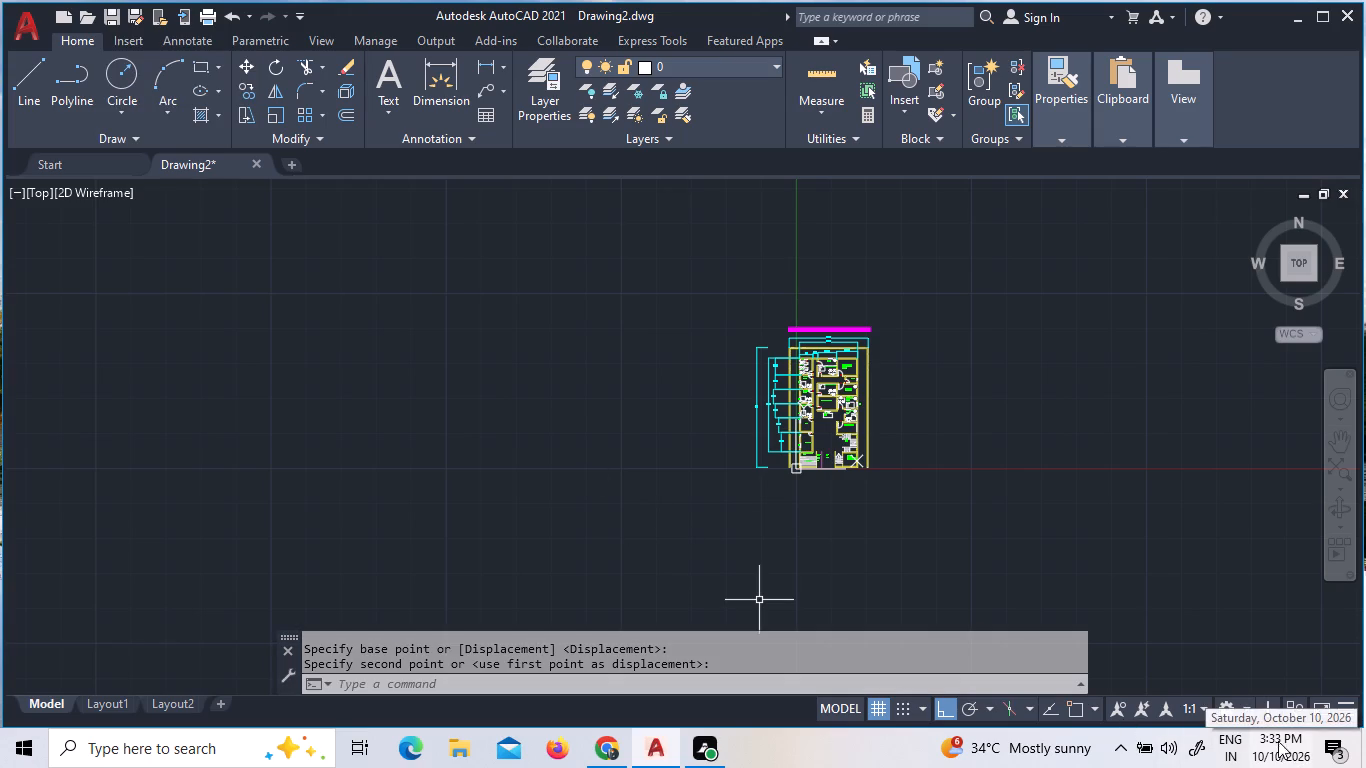
scroll(883, 437, "up", 5)
scroll(857, 401, "down", 3)
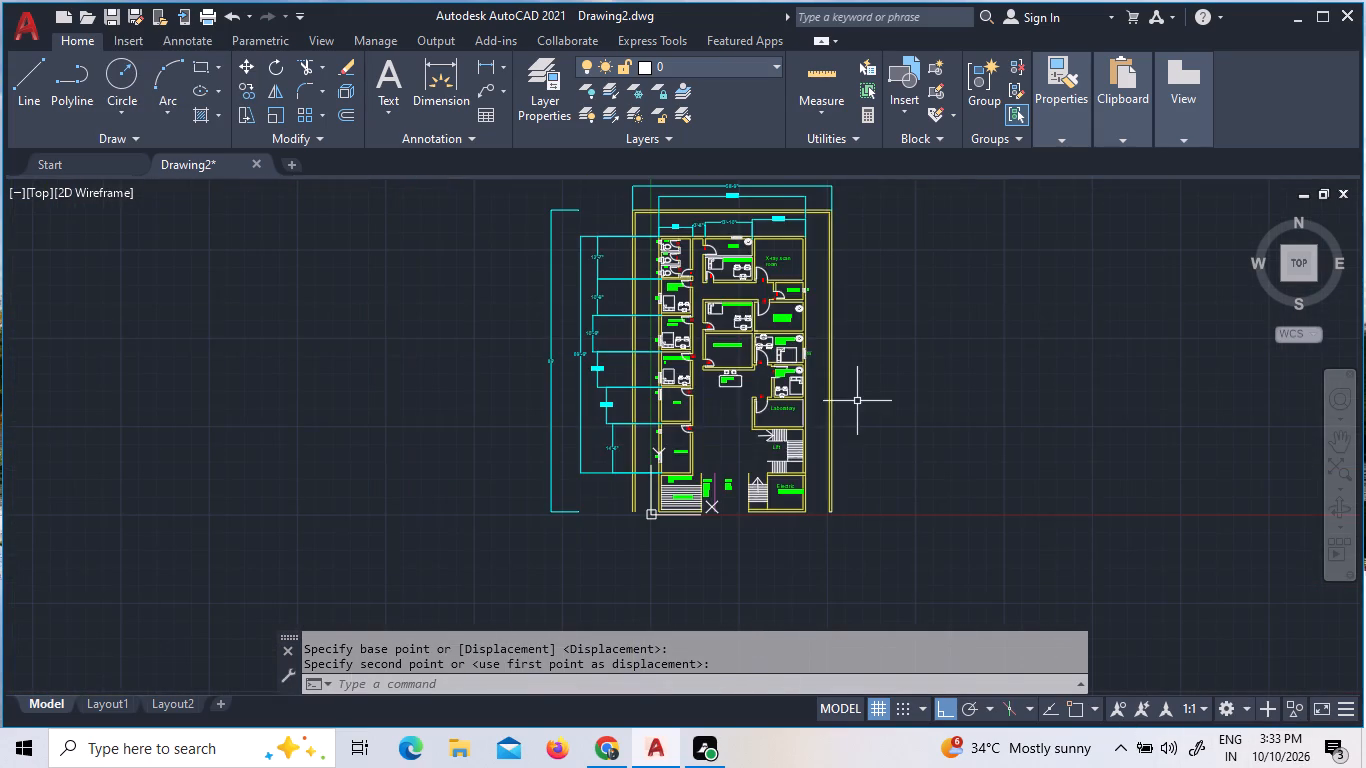
scroll(762, 295, "up", 3)
scroll(762, 295, "down", 3)
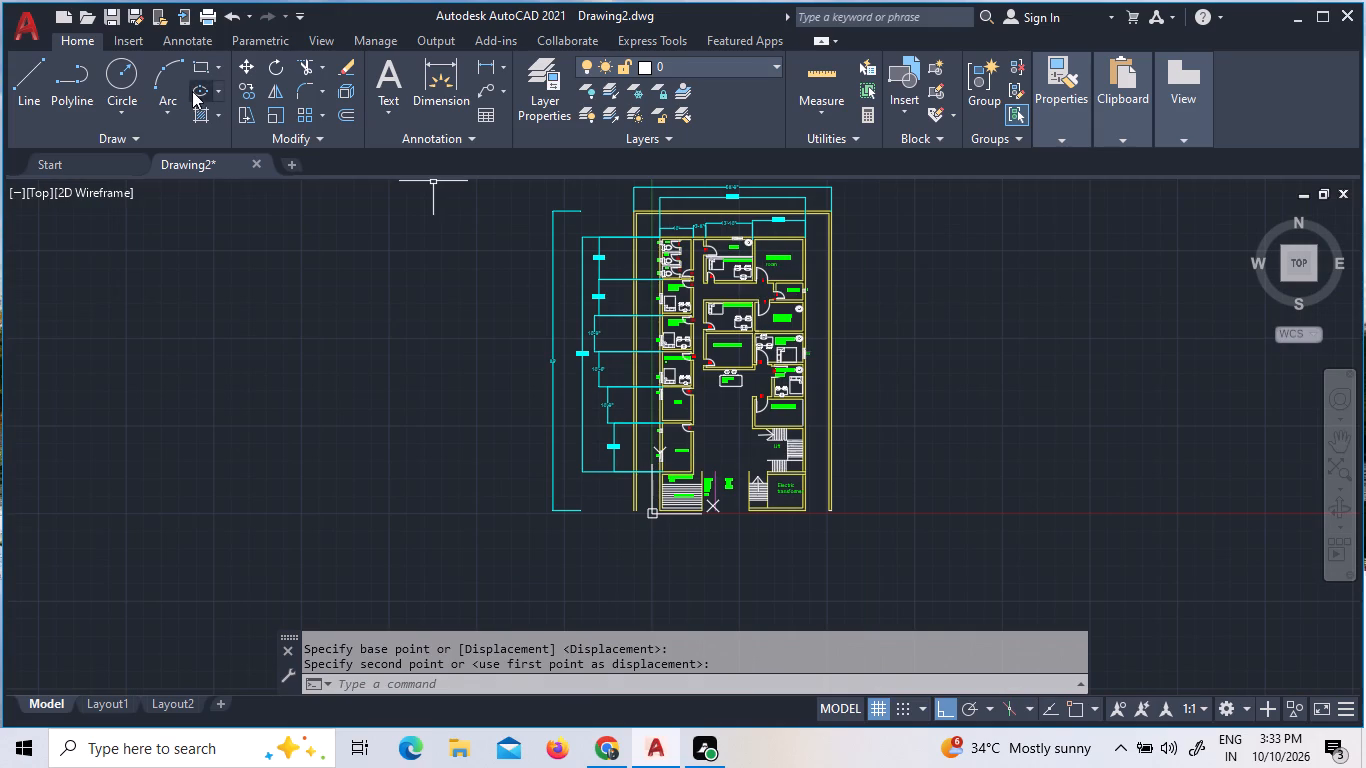
Save the drawing in the AUTOCAD folder as 10 OCT 3.350PM in AutoCAD 2018 Drawing format.
left_click(110, 14)
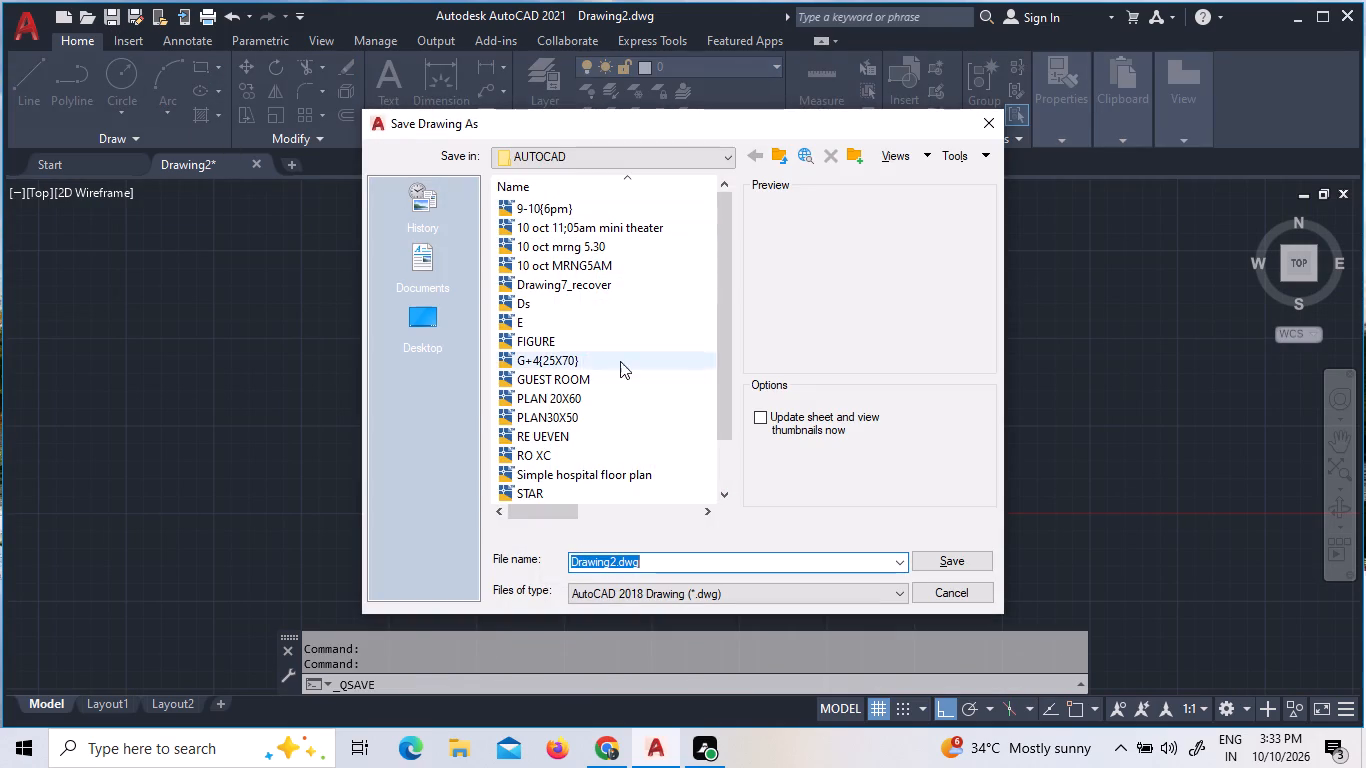
left_click_drag(656, 567, 513, 531)
type("10")
key("space")
key("o")
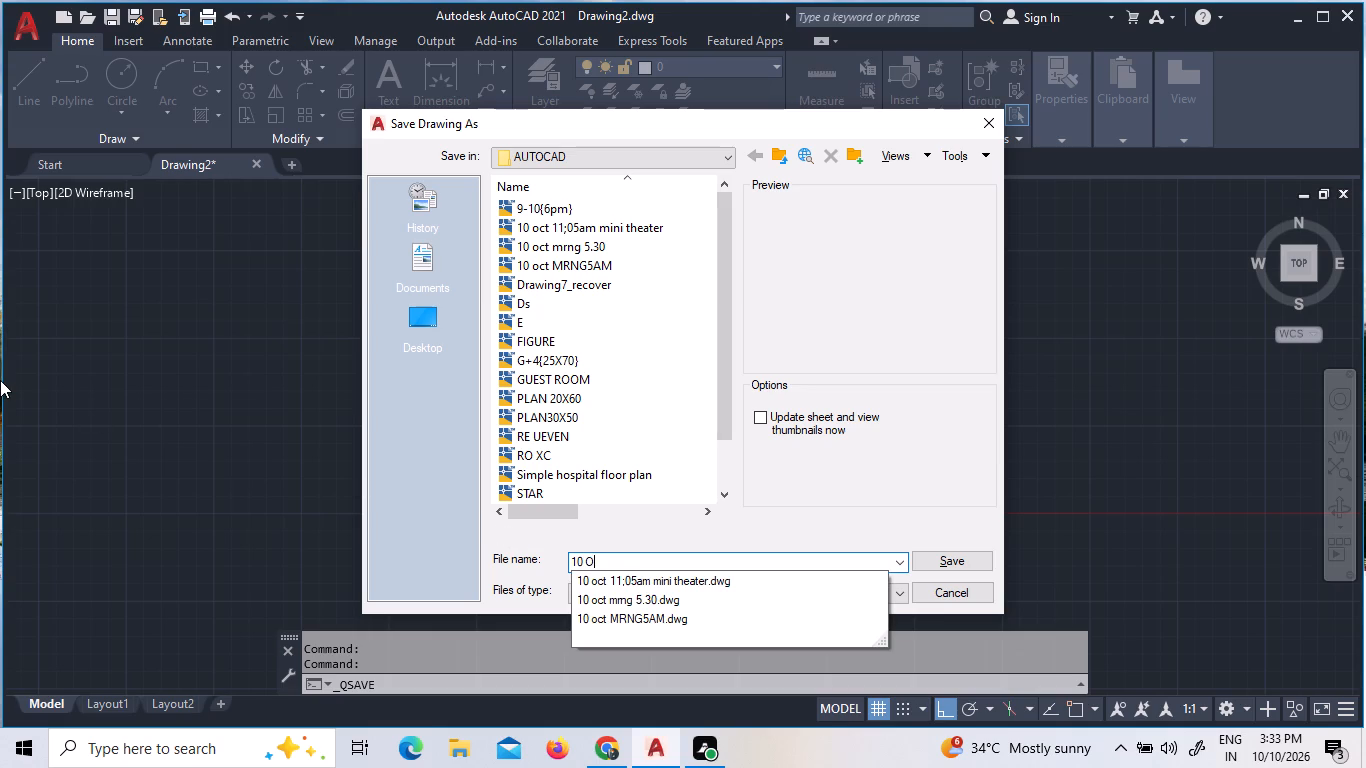
key("v")
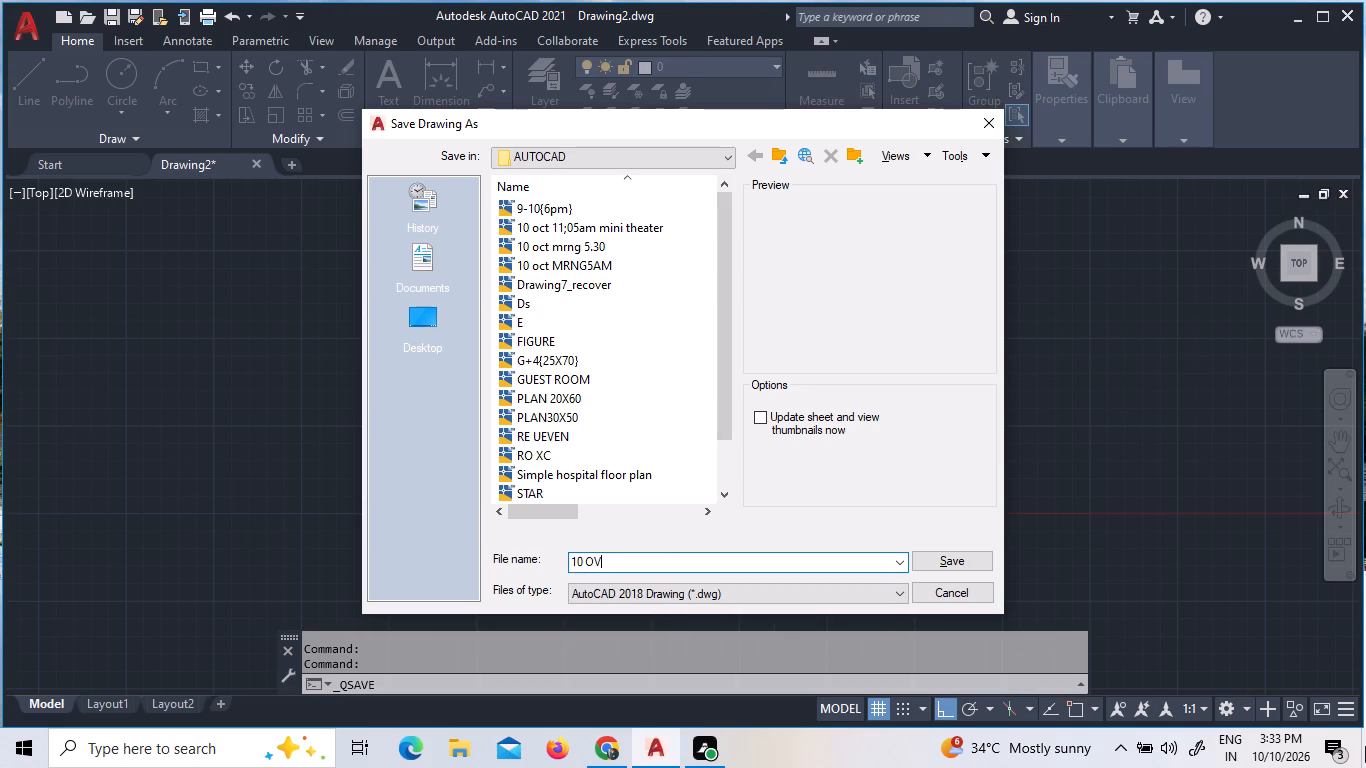
key("BackSpace")
key("c")
key("t")
key("space")
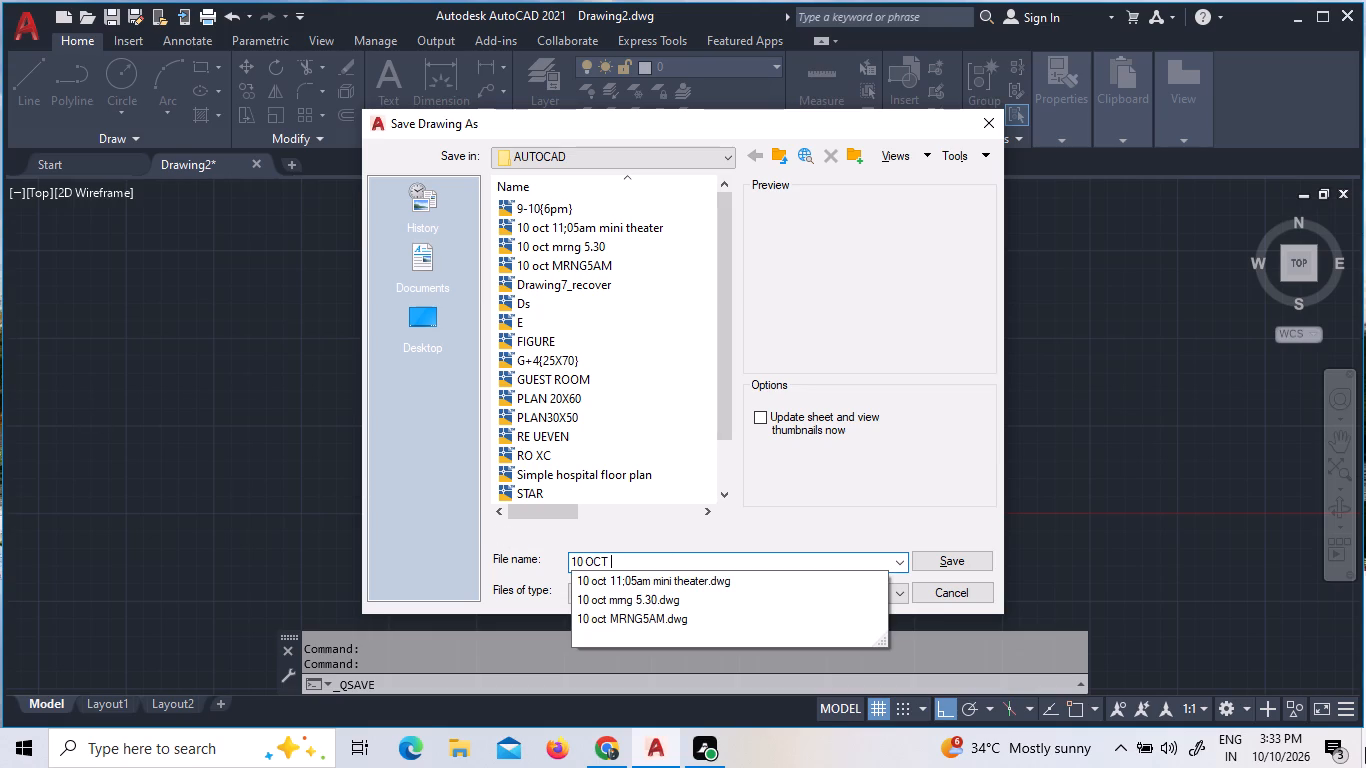
key("3")
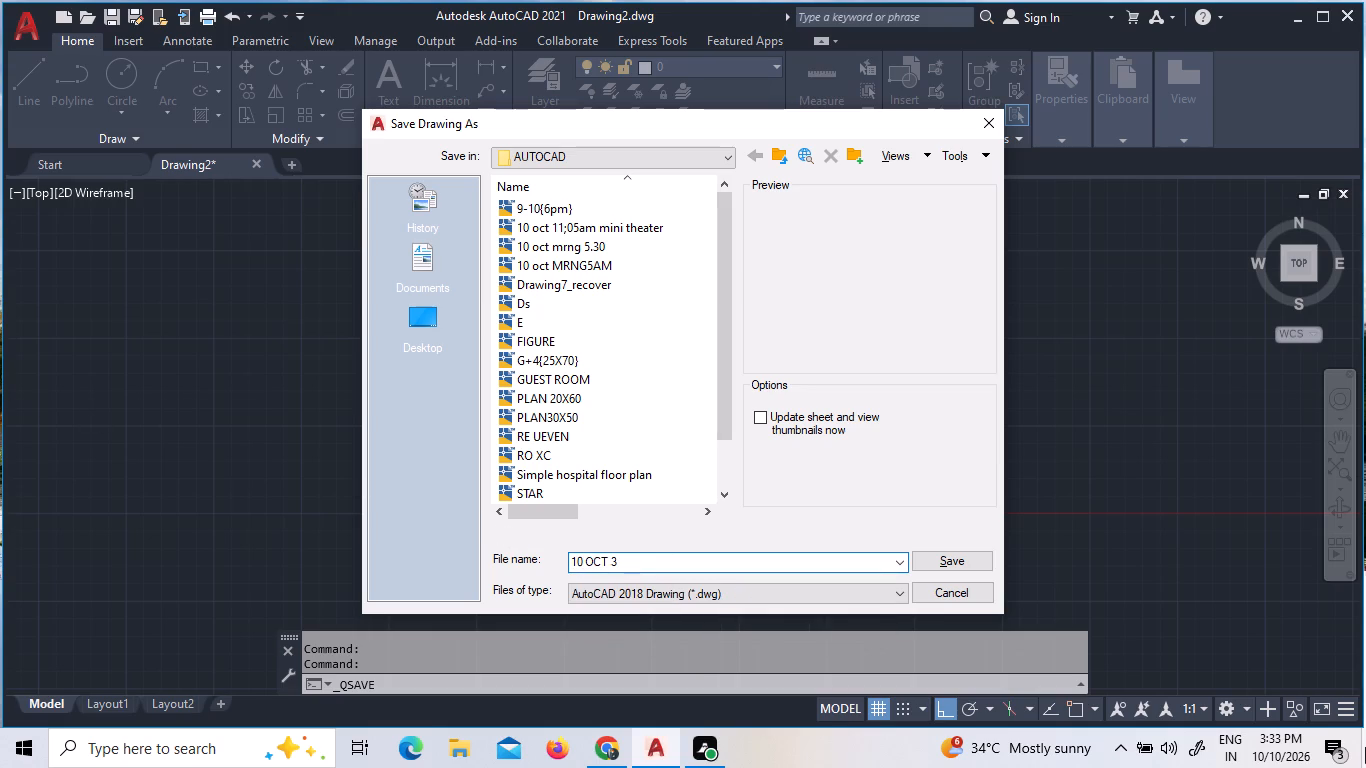
type(".4")
key("BackSpace")
type("350PM")
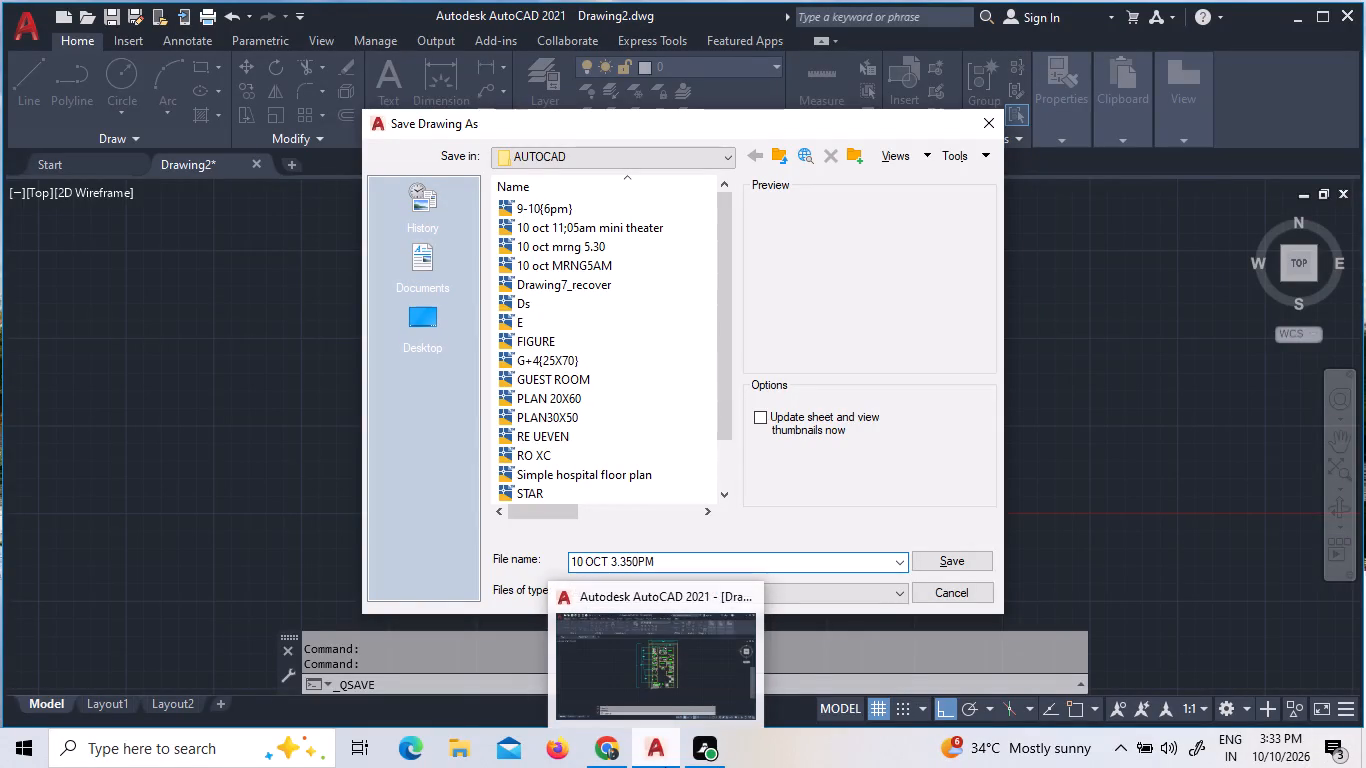
left_click(928, 557)
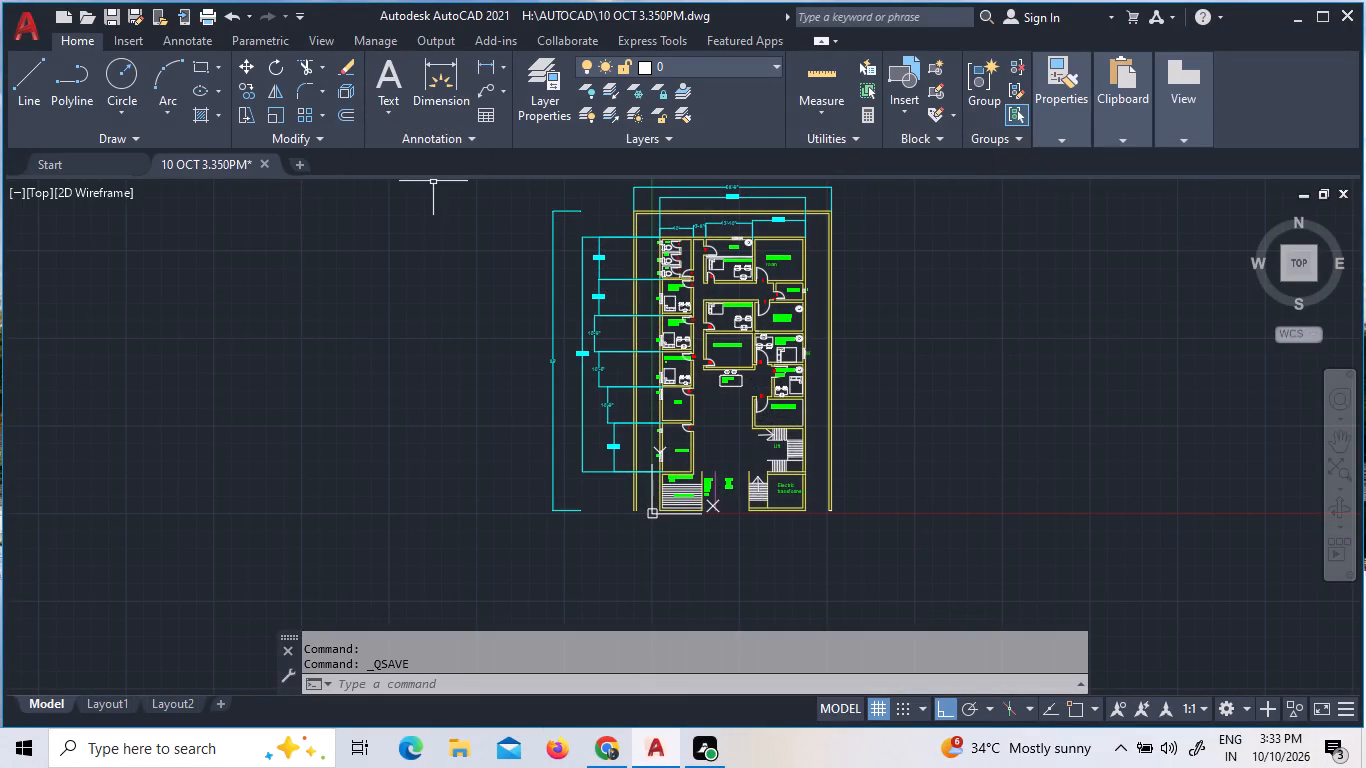